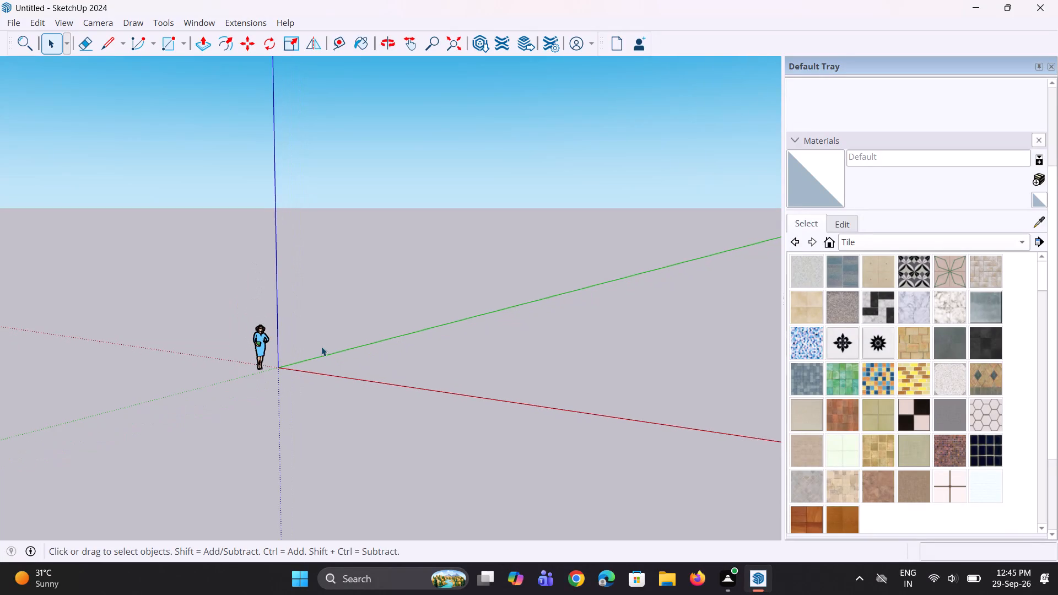
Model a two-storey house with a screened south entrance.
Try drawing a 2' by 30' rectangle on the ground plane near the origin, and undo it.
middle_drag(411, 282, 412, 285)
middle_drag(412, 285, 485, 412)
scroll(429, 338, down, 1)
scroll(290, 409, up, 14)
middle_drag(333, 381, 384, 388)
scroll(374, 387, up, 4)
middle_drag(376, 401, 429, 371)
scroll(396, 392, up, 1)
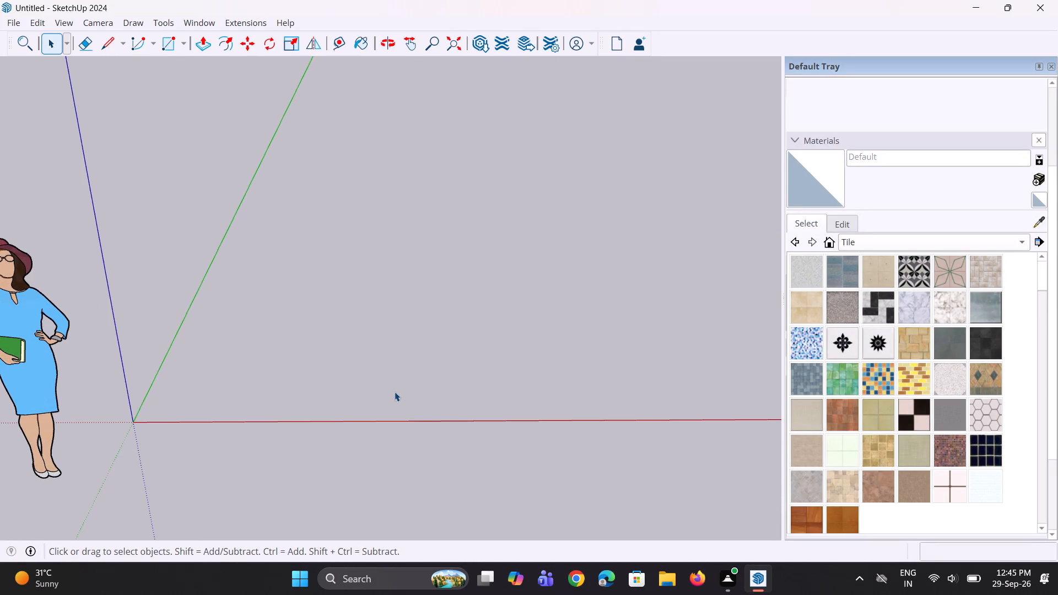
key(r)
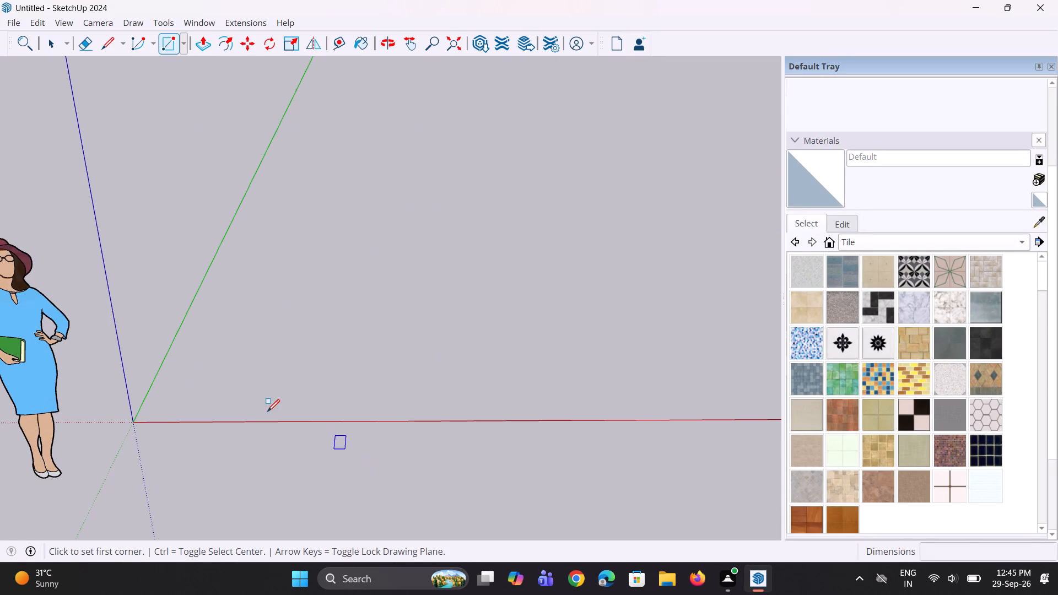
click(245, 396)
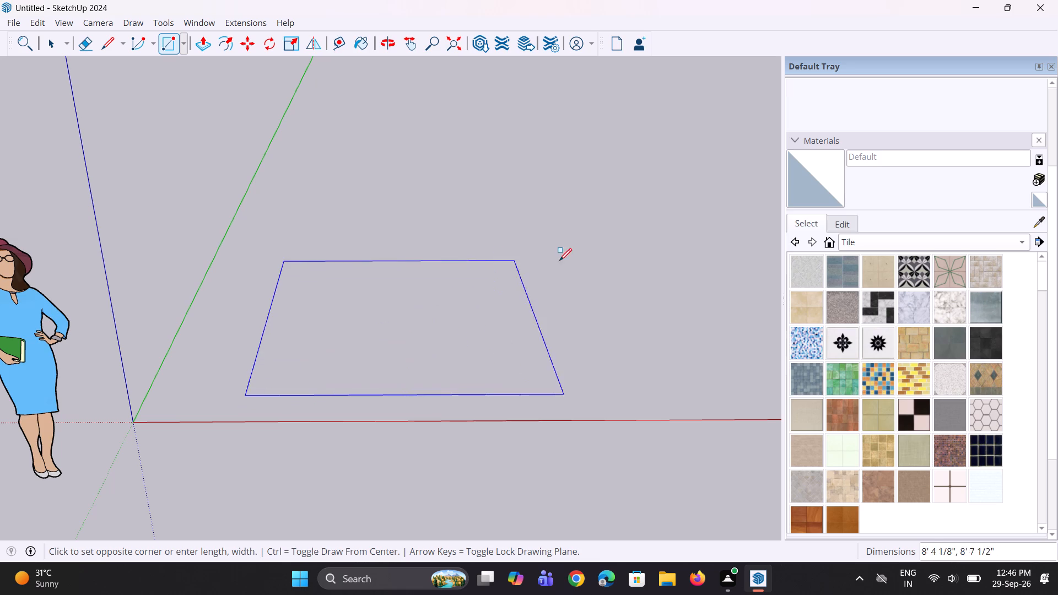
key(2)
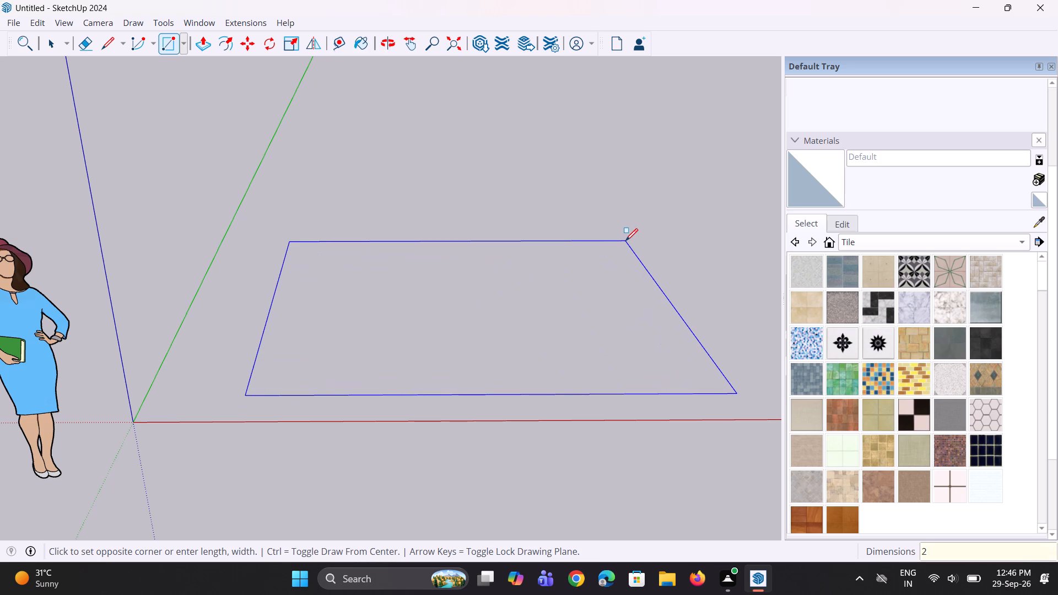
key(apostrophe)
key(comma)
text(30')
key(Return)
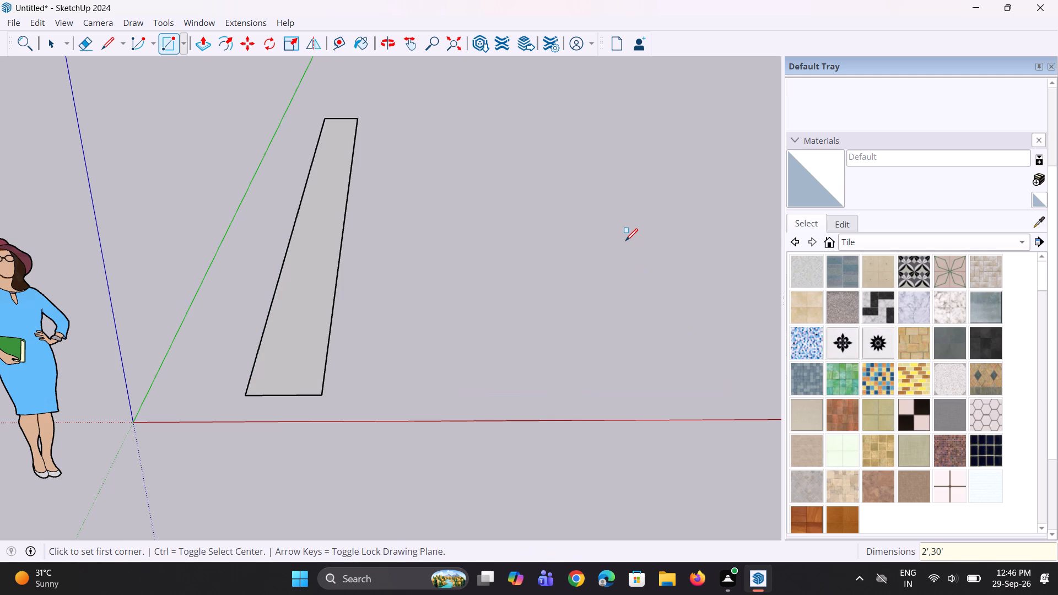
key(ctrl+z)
Draw a 30' by 31' rectangle on the ground plane near the origin, with the 30' side along the red axis.
click(316, 376)
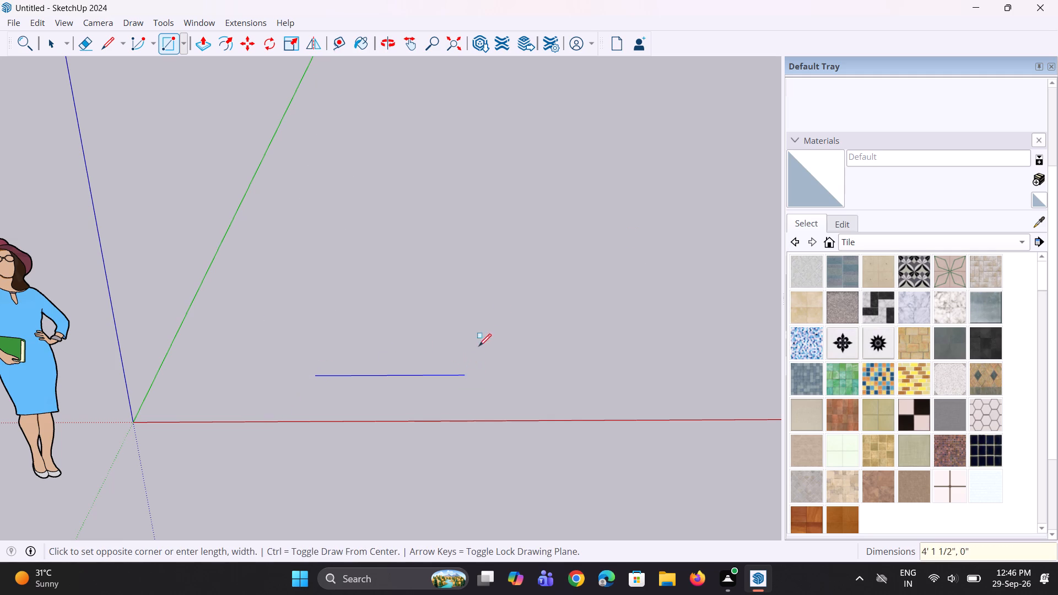
text(25')
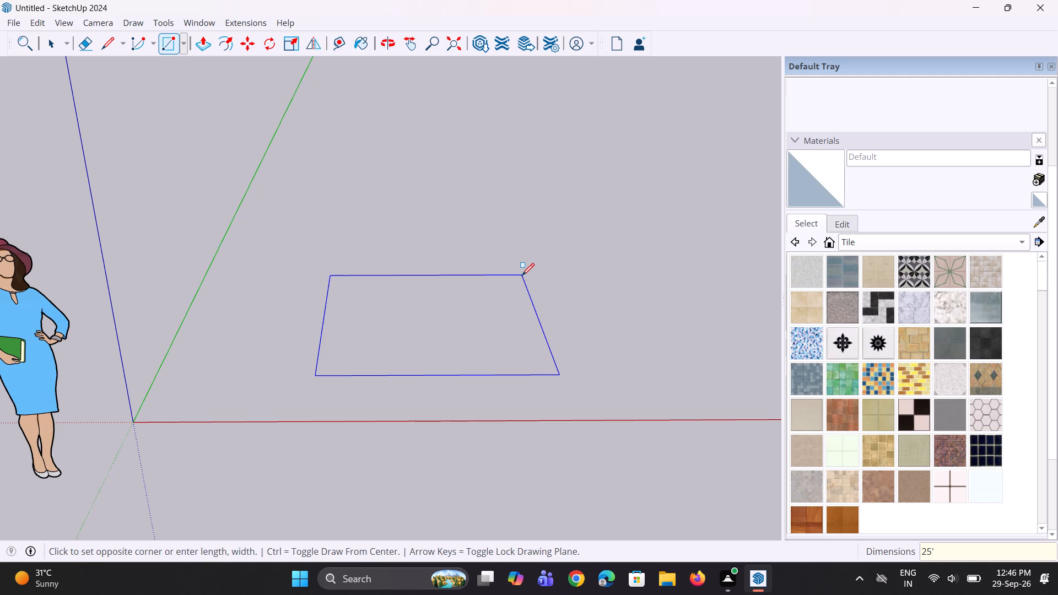
key(BackSpace)
key(BackSpace)
key(BackSpace)
text(30)
key(apostrophe)
key(comma)
text(31')
key(Return)
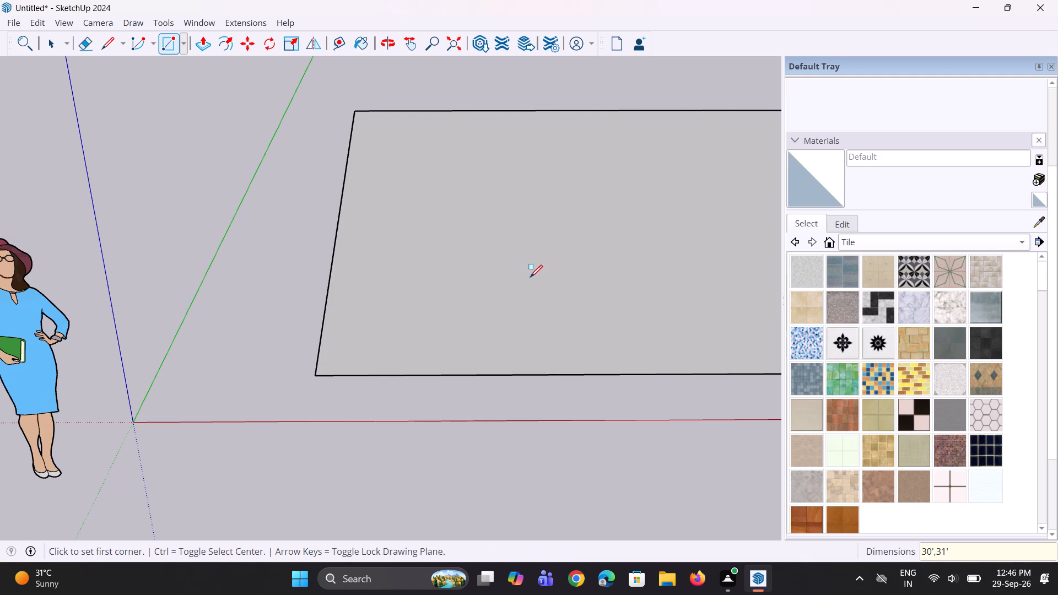
scroll(409, 338, down, 4)
scroll(368, 369, down, 8)
middle_drag(468, 342, 463, 333)
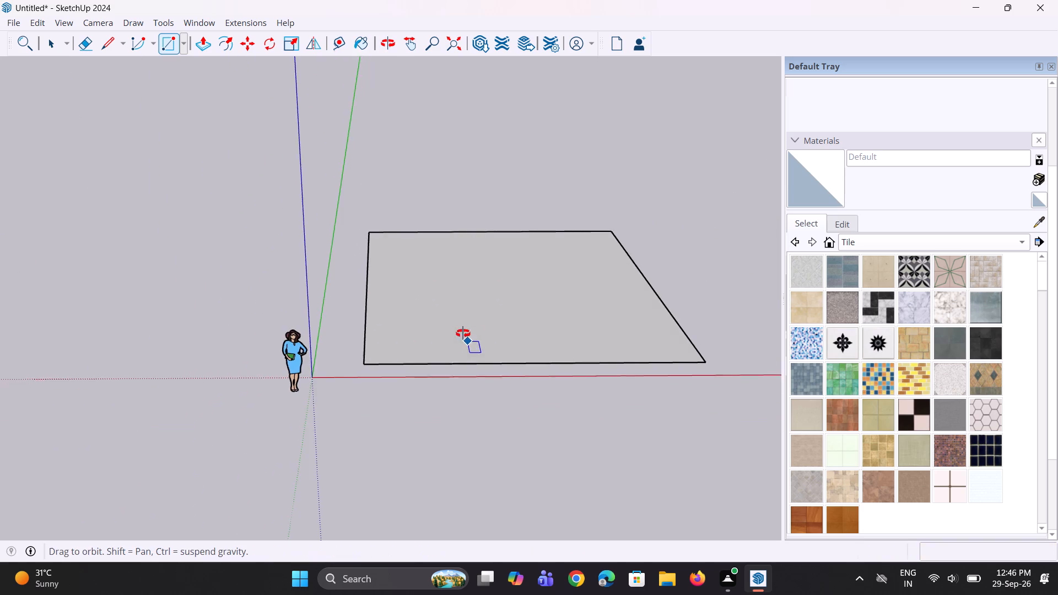
middle_drag(463, 333, 380, 329)
scroll(432, 382, up, 4)
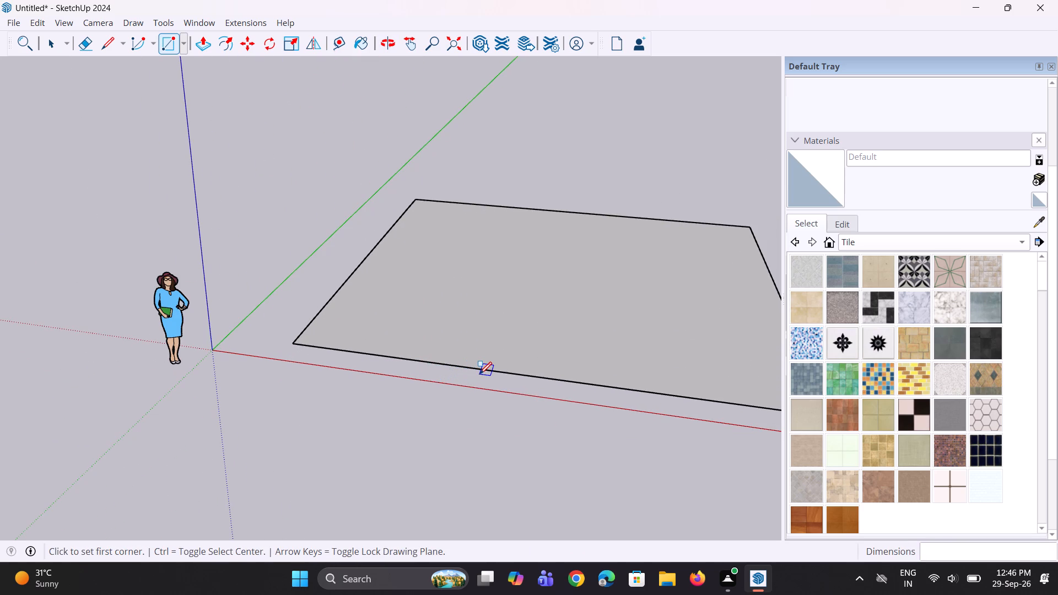
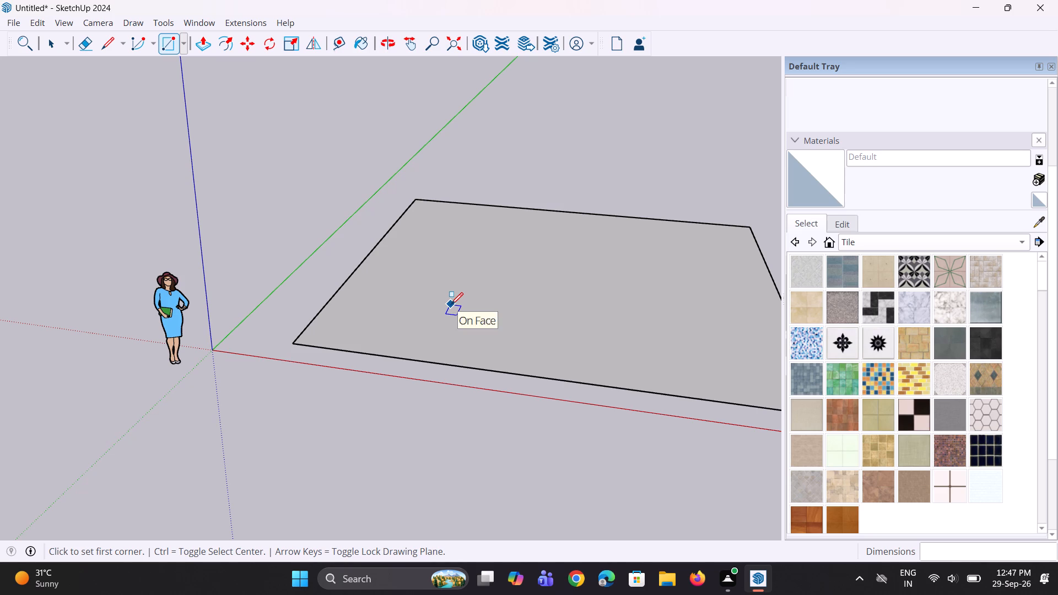
Push/Pull the ground rectangle upward 12' to form a box.
scroll(462, 350, down, 3)
key(p)
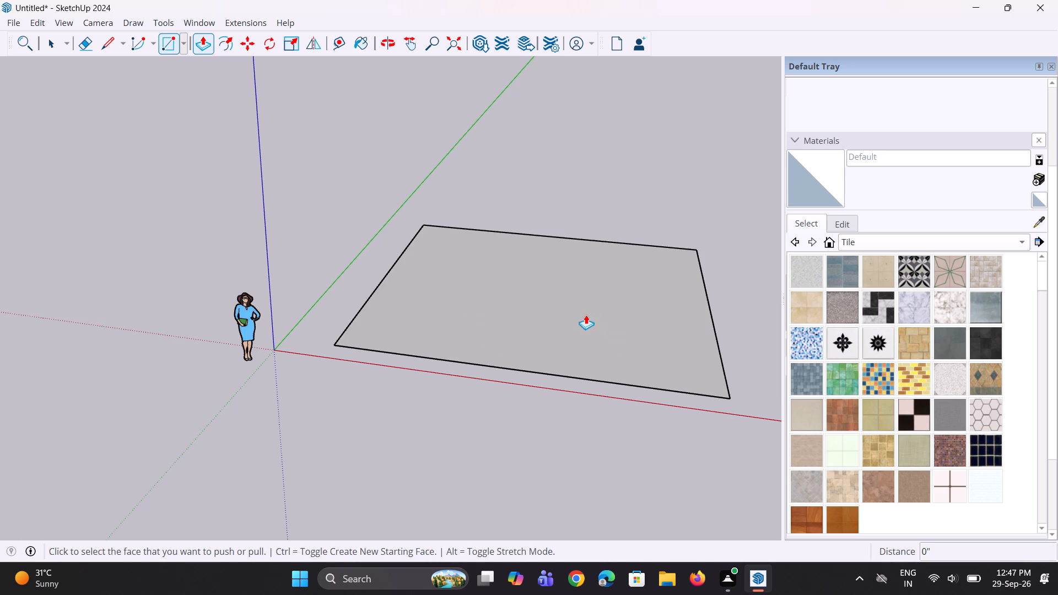
click(570, 343)
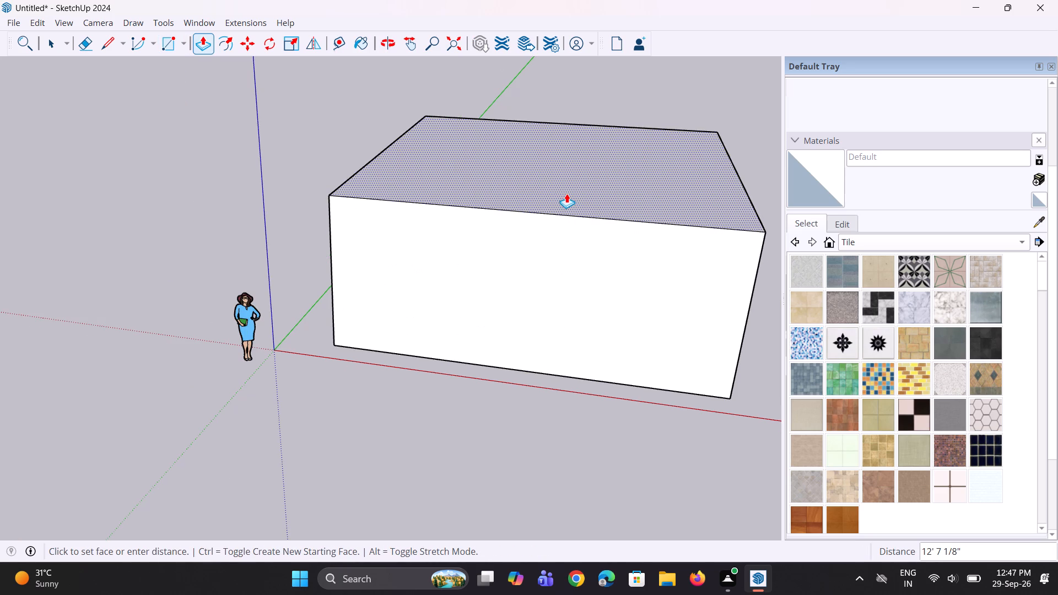
text(12)
key(apostrophe)
key(Return)
Push/Pull the box's top face further up to an overall height of about 15' 4".
scroll(582, 264, down, 1)
middle_drag(582, 268, 564, 192)
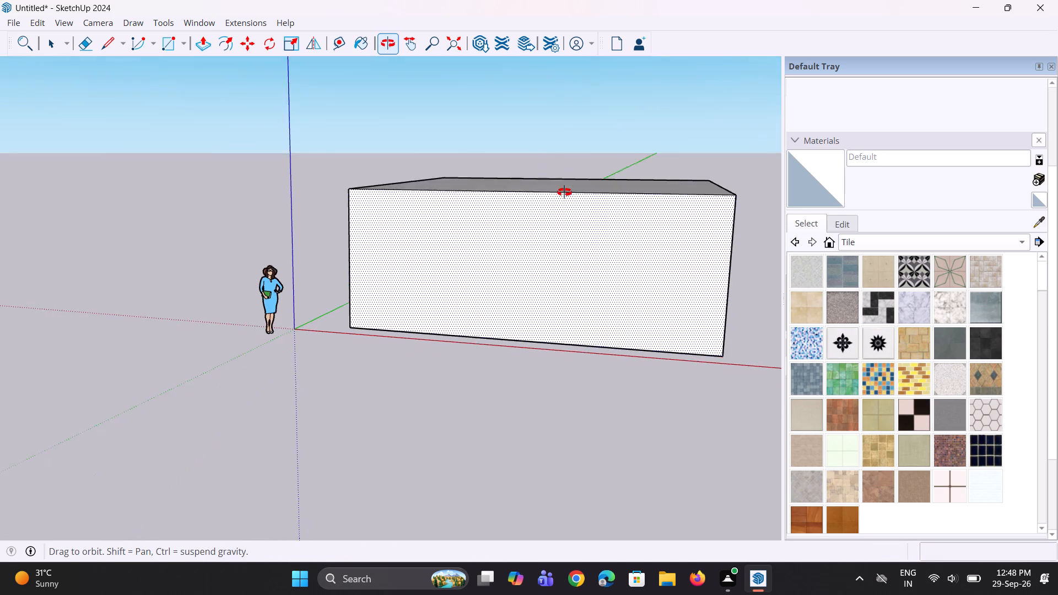
middle_drag(564, 192, 557, 187)
scroll(548, 203, up, 1)
middle_drag(546, 213, 548, 312)
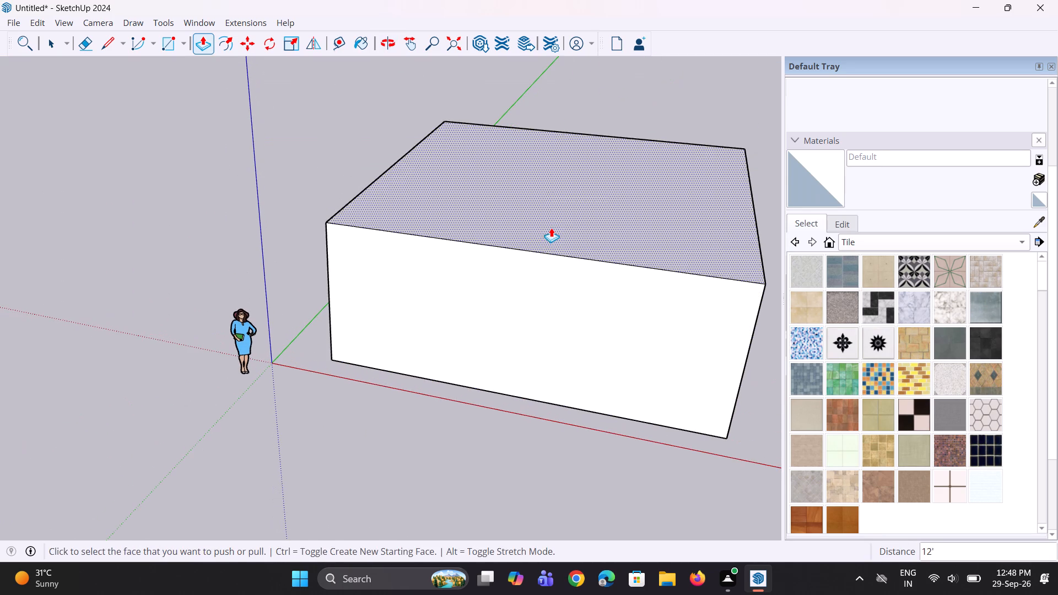
click(552, 227)
click(557, 184)
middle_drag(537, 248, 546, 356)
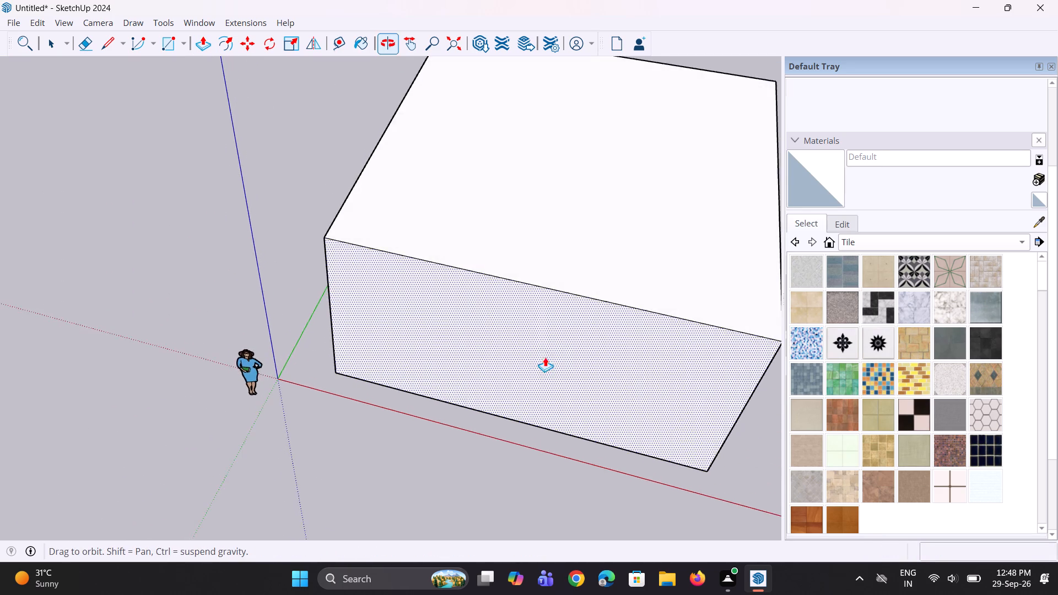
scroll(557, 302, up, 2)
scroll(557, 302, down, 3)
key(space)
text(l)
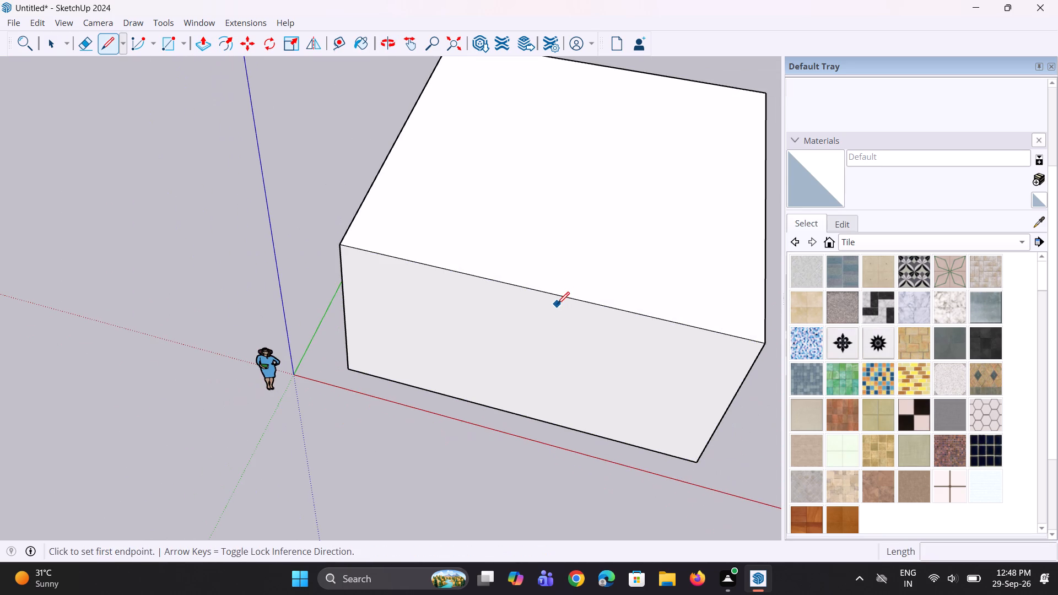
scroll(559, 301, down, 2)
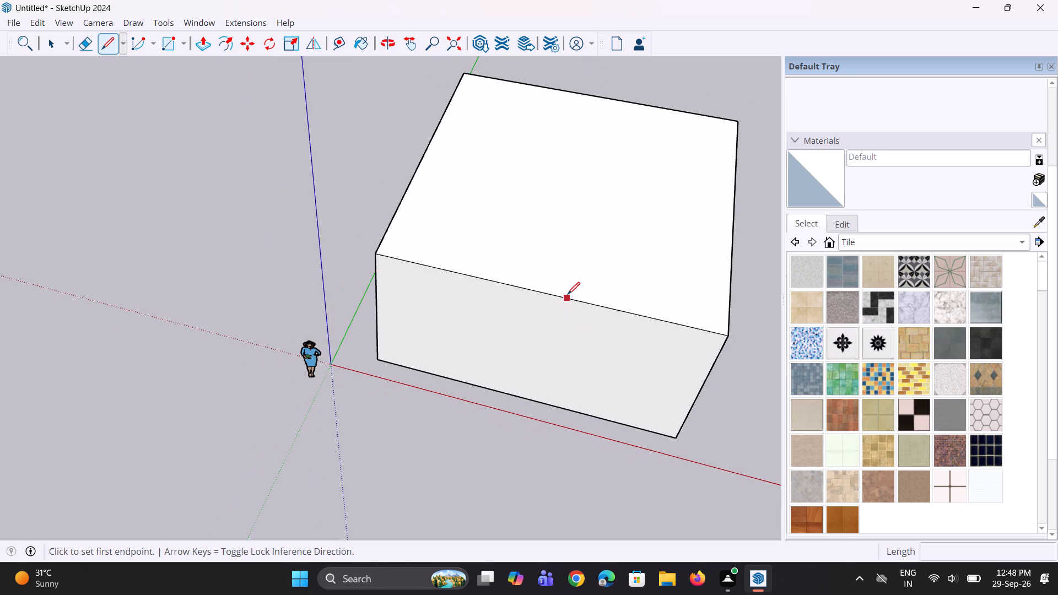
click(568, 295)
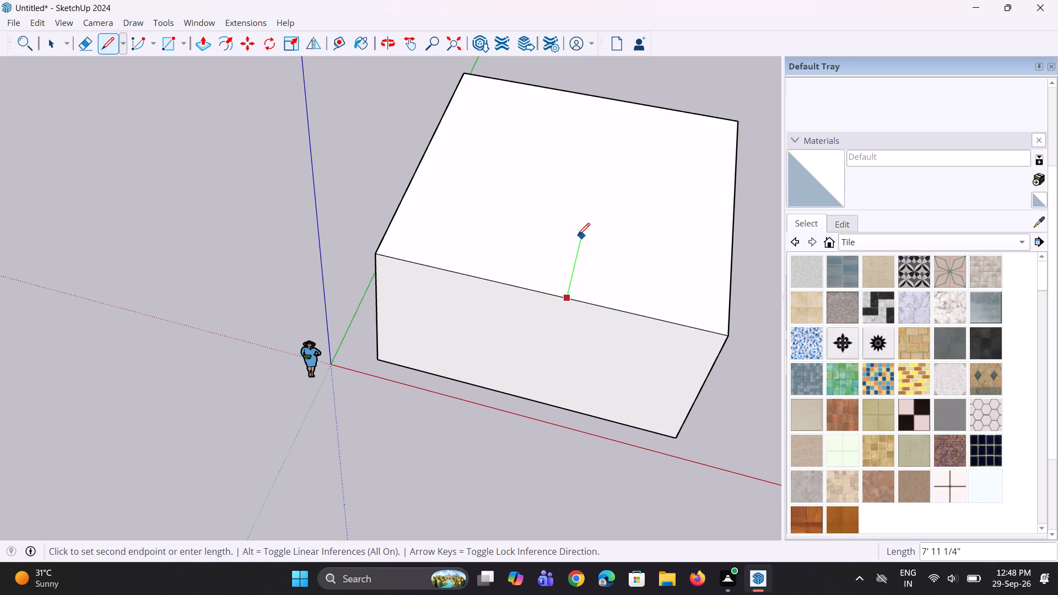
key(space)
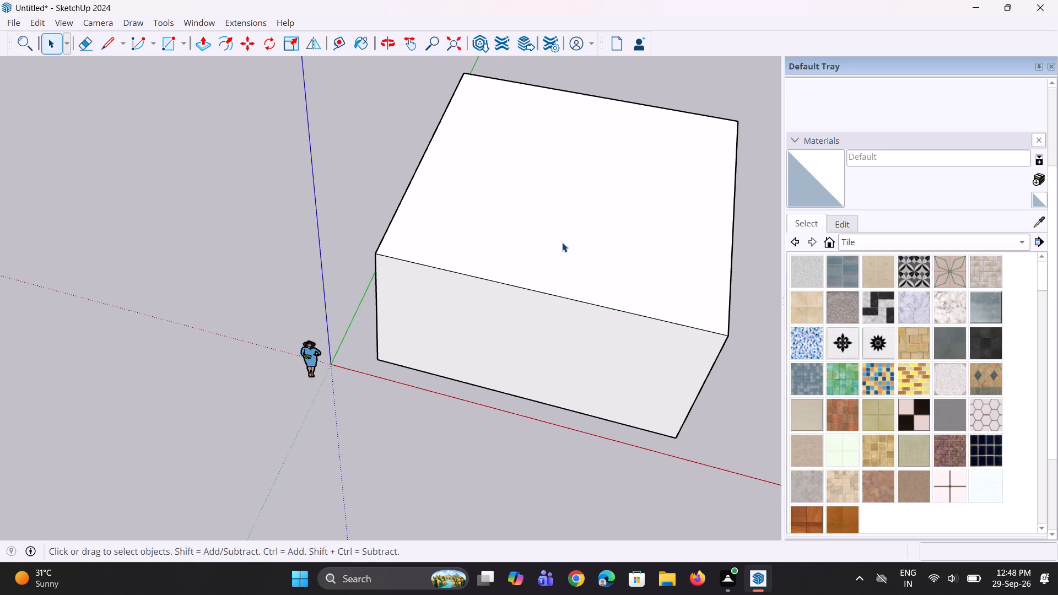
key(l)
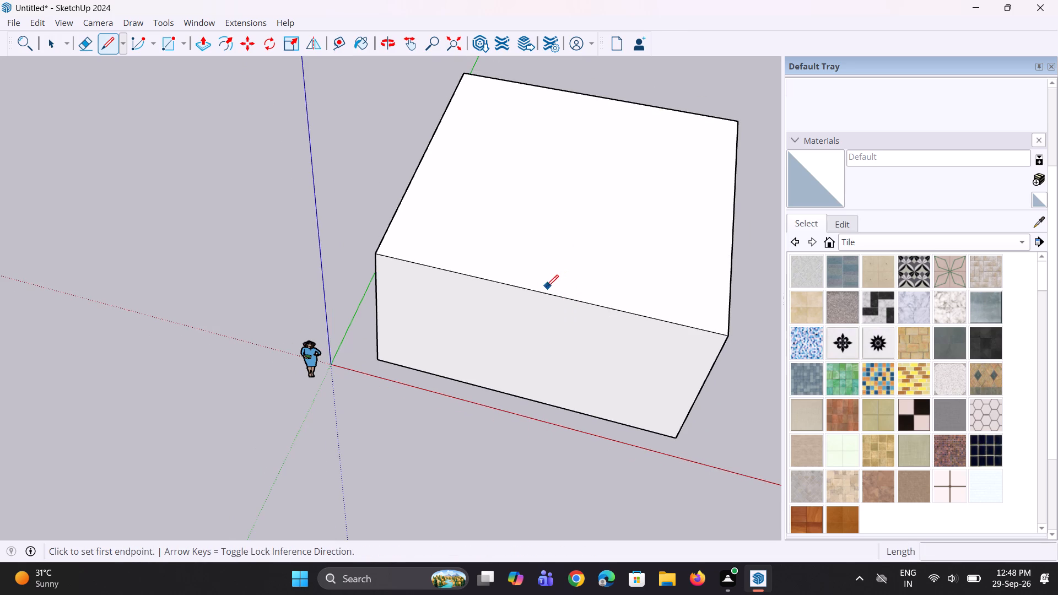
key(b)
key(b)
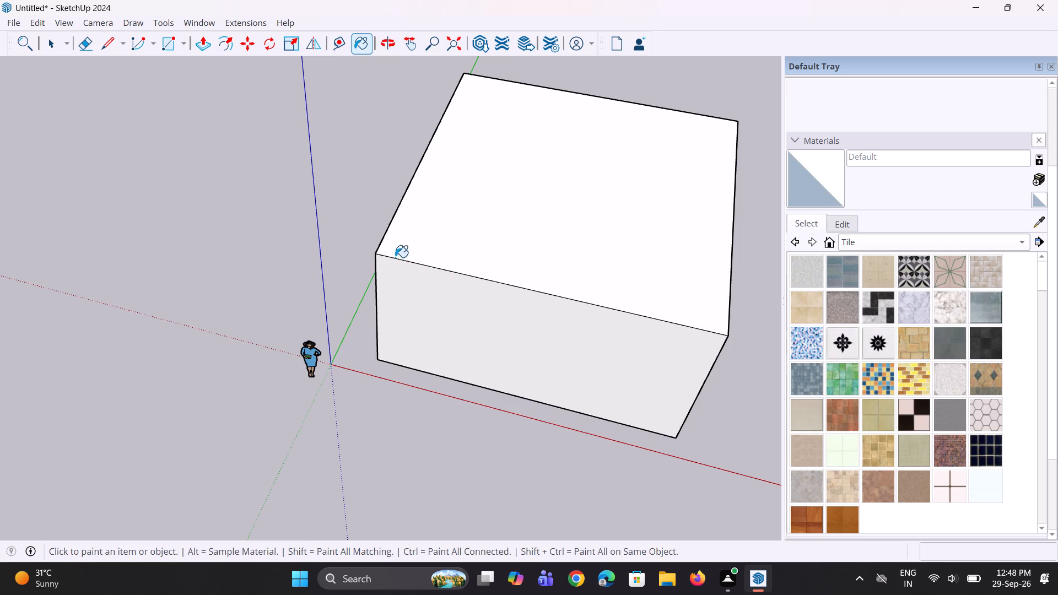
Copy the top face's side edge nearest the origin to the opposite side and divide by 2, splitting the face in half.
key(space)
key(space)
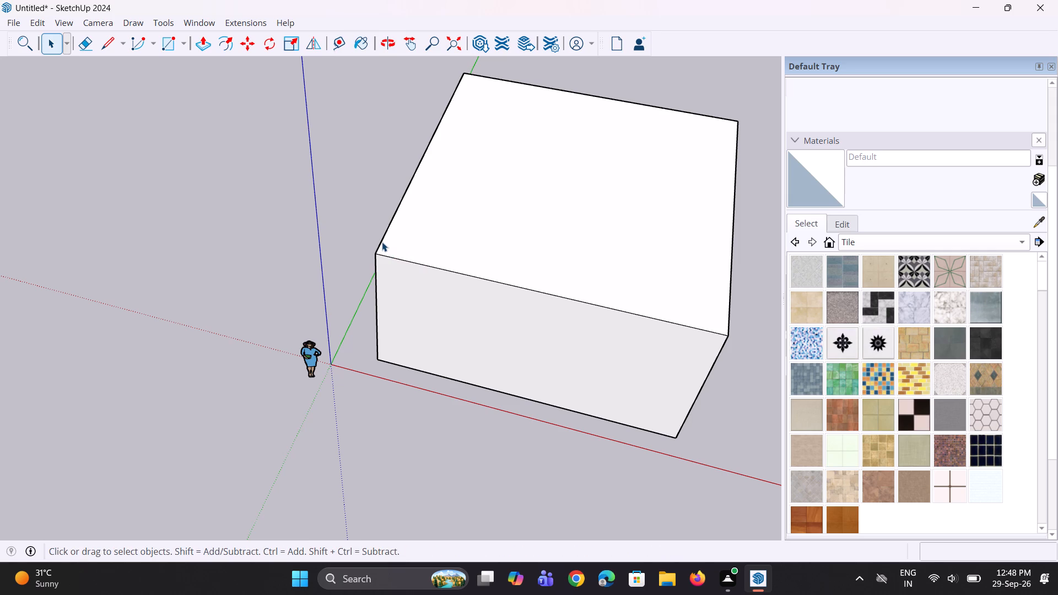
click(382, 242)
key(m)
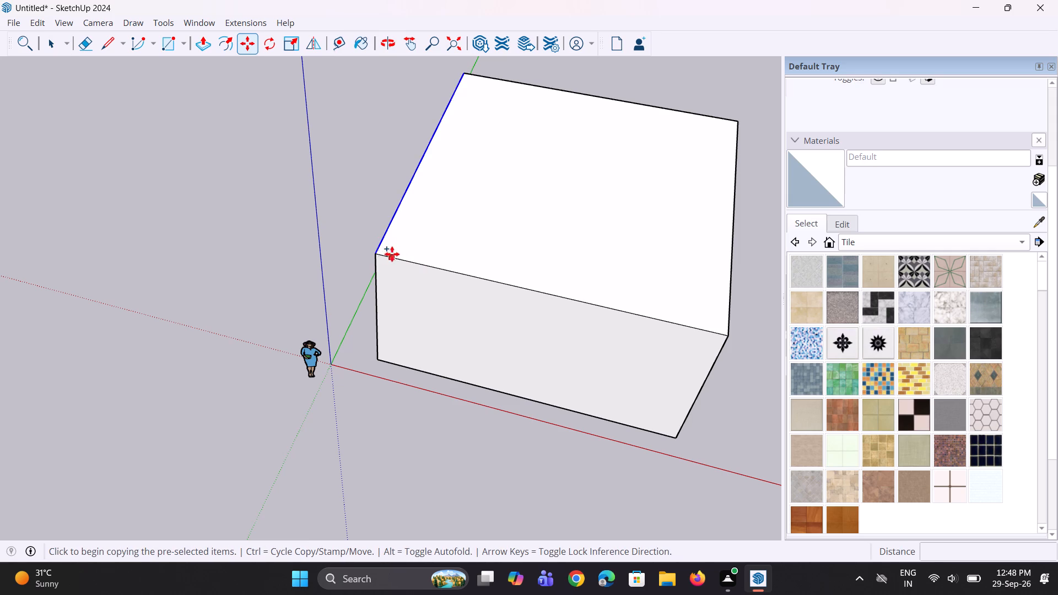
click(381, 256)
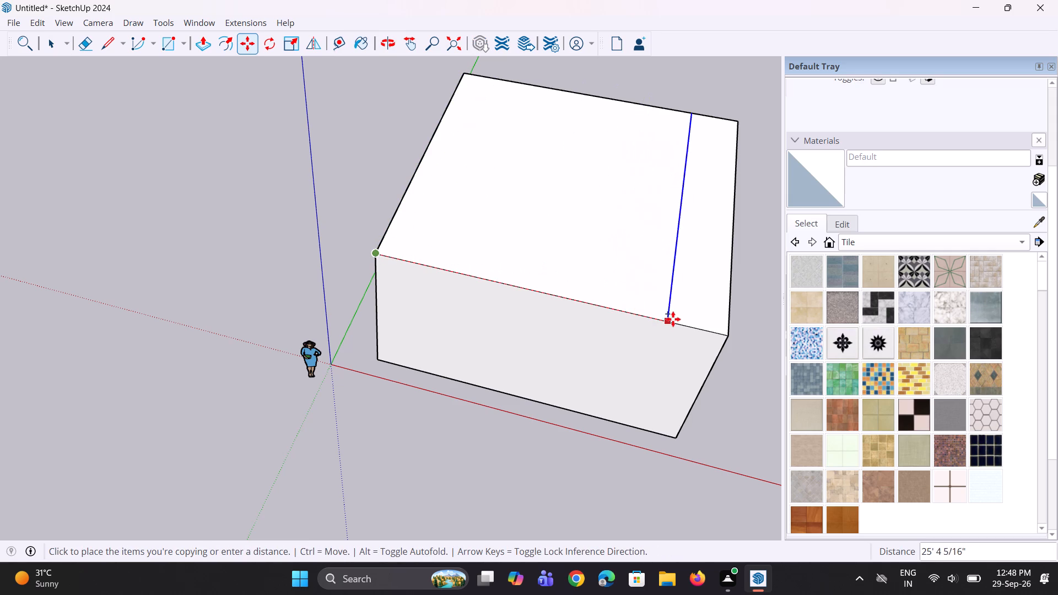
click(726, 333)
text(/2)
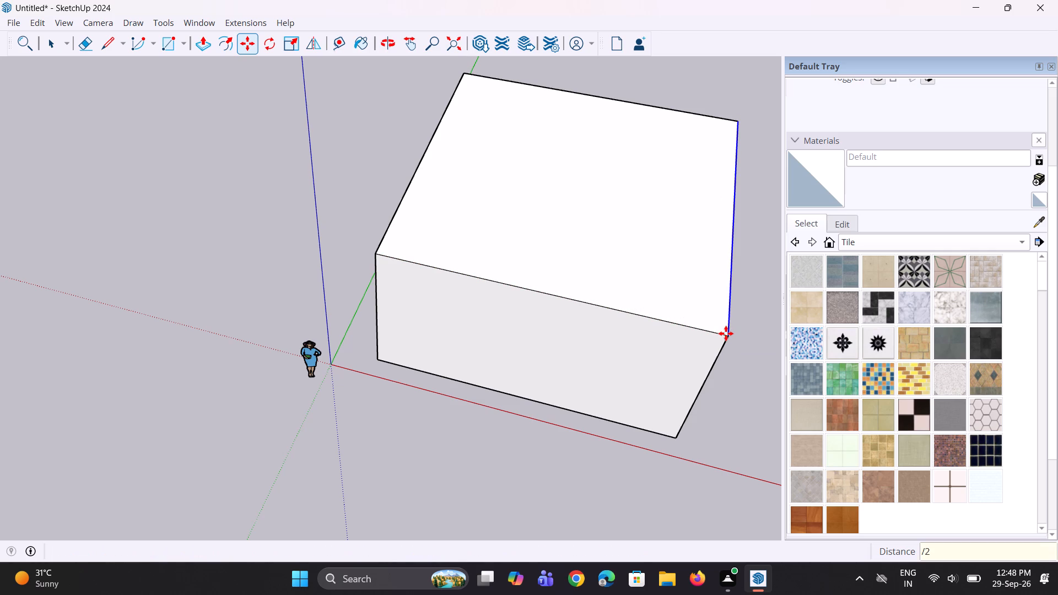
key(Return)
Copy the top face's midline about 3' along the front edge, away from the origin.
middle_drag(566, 336, 560, 324)
scroll(566, 336, down, 1)
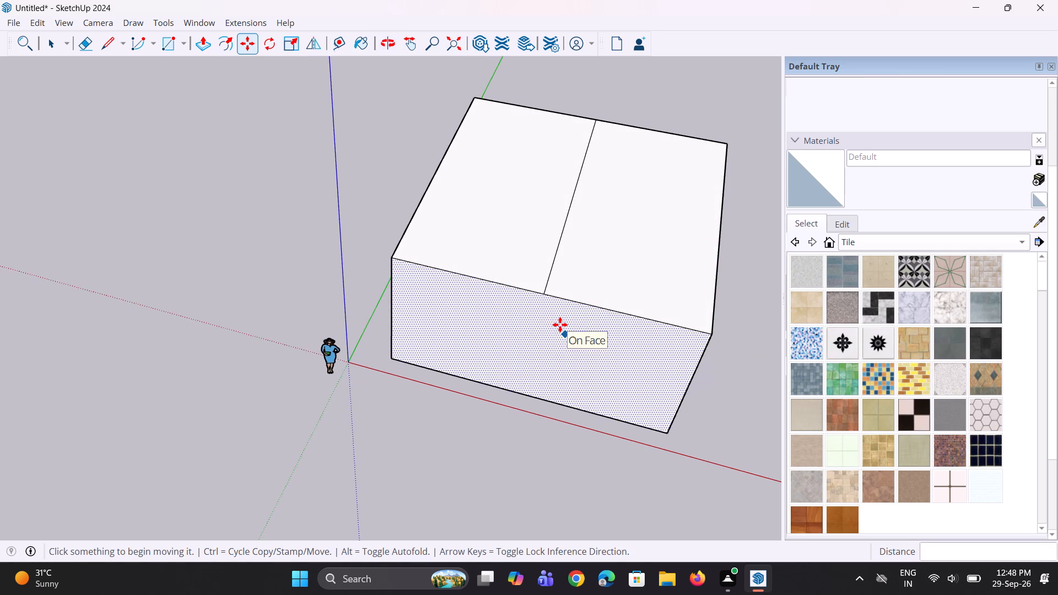
scroll(563, 313, up, 6)
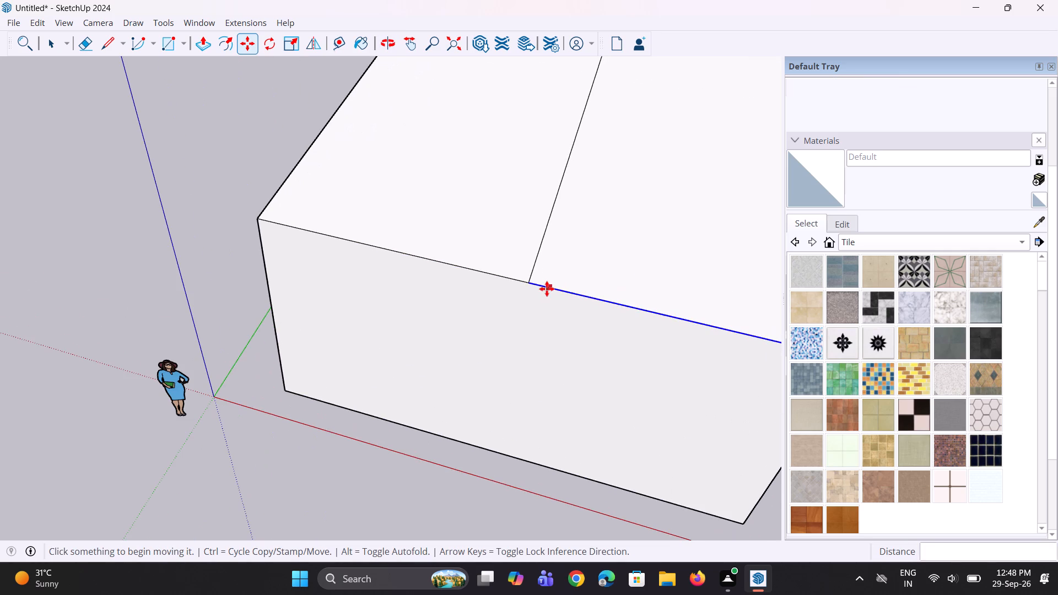
key(space)
key(space)
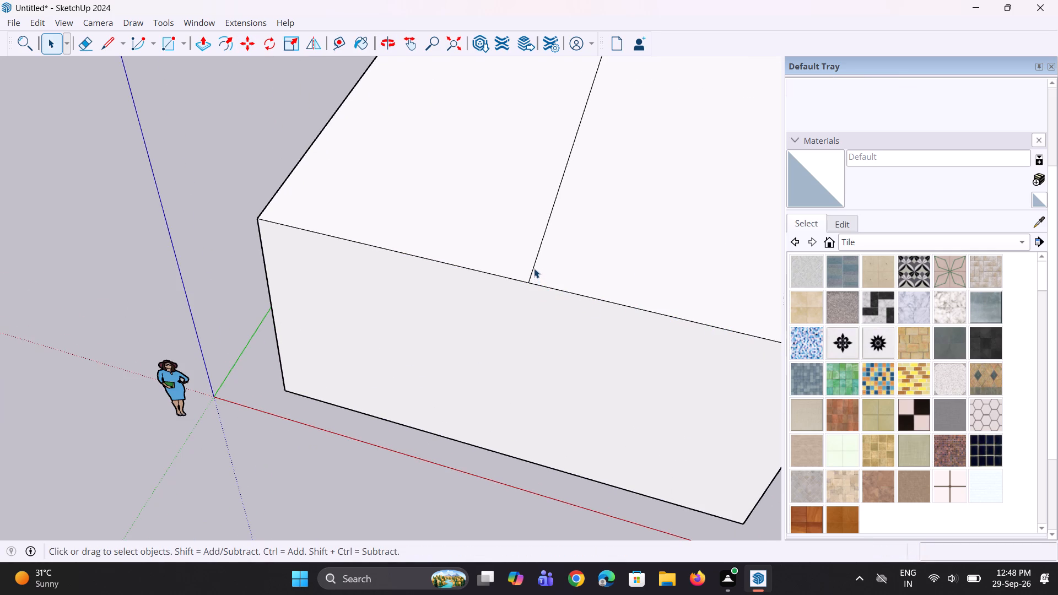
click(534, 268)
scroll(537, 293, down, 4)
key(m)
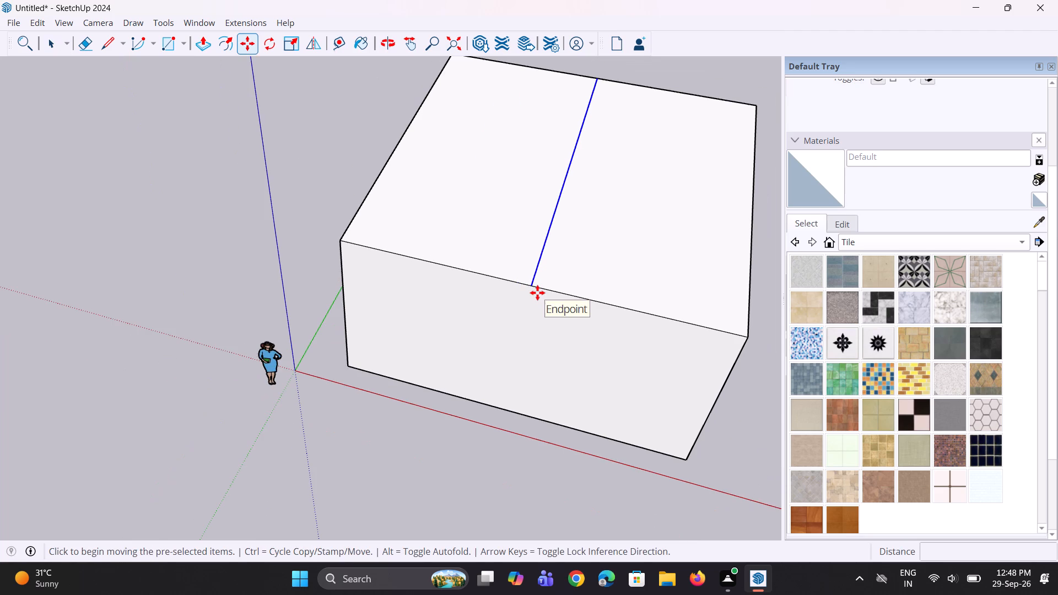
click(534, 289)
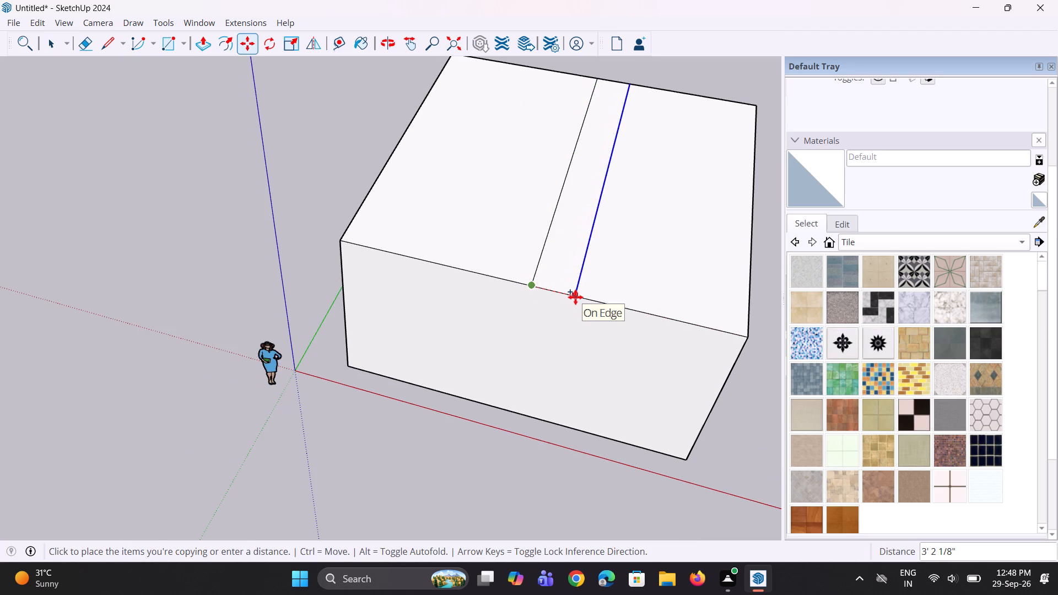
click(577, 297)
key(space)
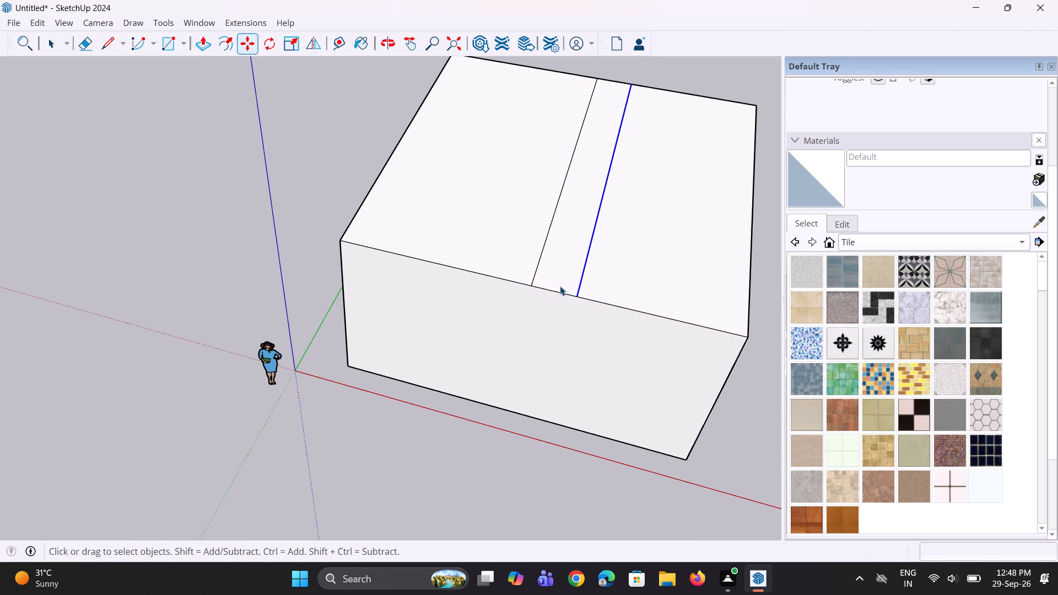
Erase the original midline on the top face, keeping the copied line.
key(e)
click(541, 261)
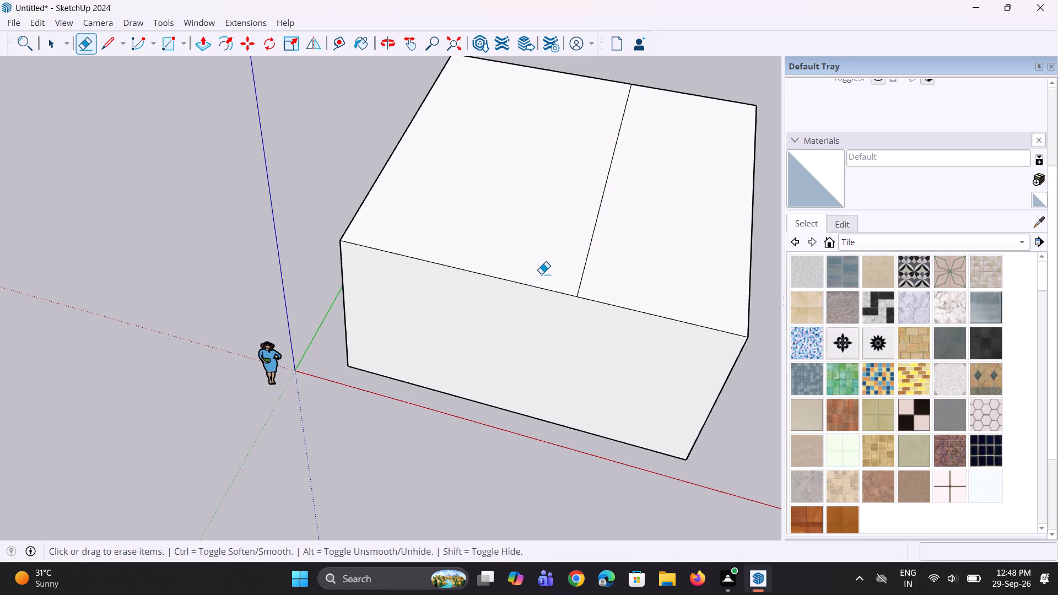
Draw a line parallel to the red axis from the dividing line to the far side edge, about 9' 9" behind the front edge.
scroll(543, 314, down, 1)
middle_drag(543, 314, 548, 302)
key(l)
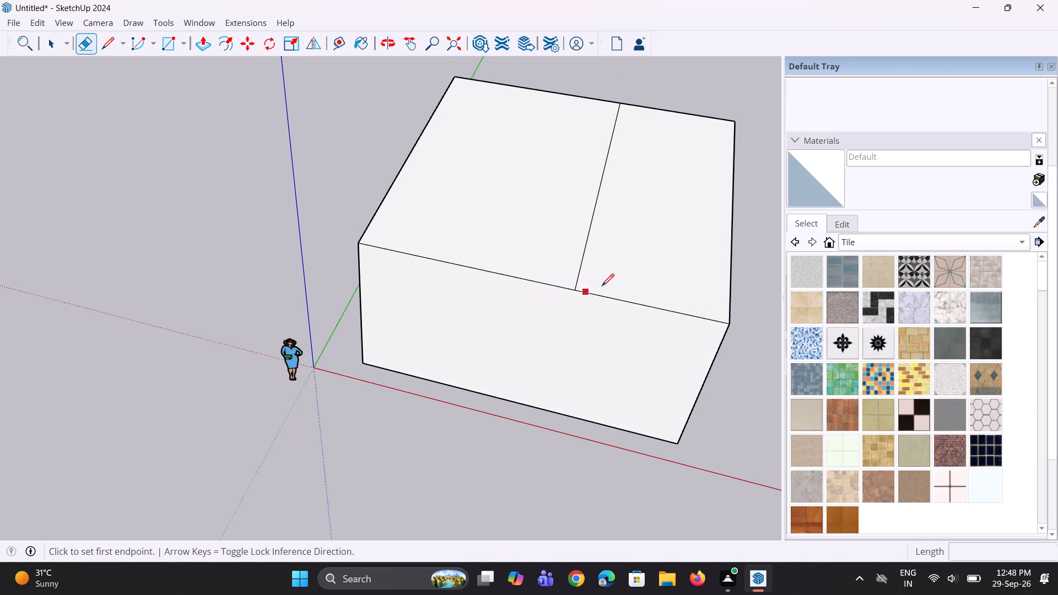
click(592, 219)
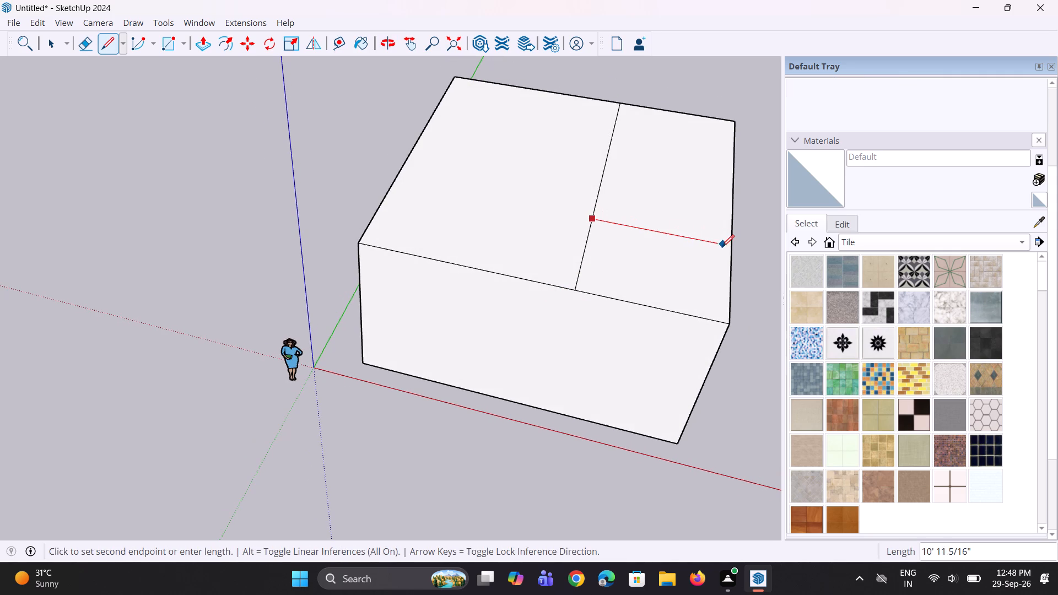
click(728, 250)
Erase the rear part of the dividing line, leaving a rectangle at the top face's front corner farthest from the origin.
middle_drag(666, 296, 597, 309)
key(space)
key(e)
click(617, 225)
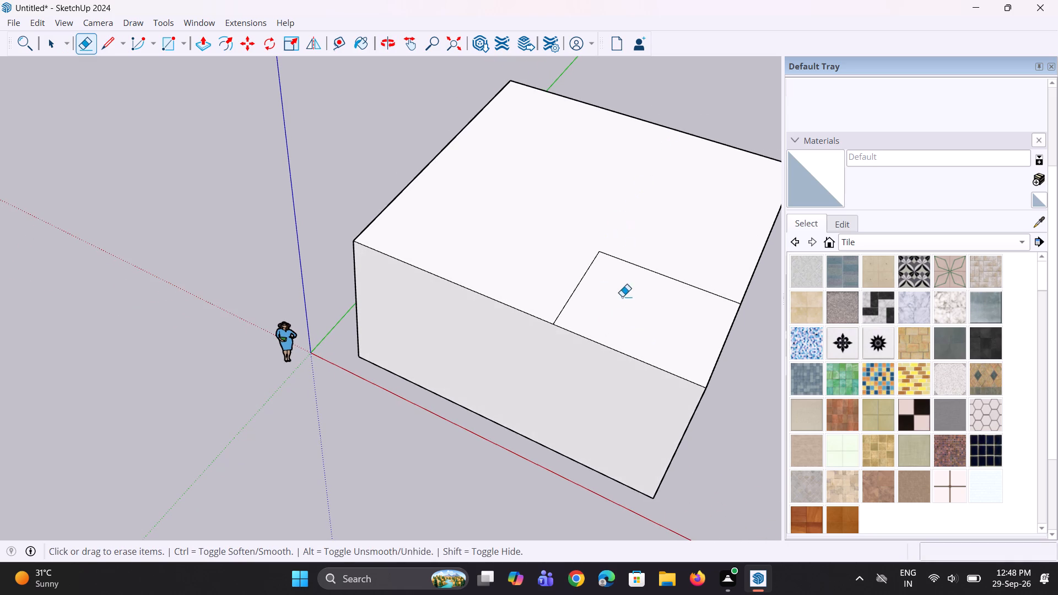
Draw a vertical line down the front face from the corner rectangle's front endpoint to the bottom edge.
middle_drag(619, 305, 619, 281)
scroll(620, 359, down, 1)
middle_drag(608, 376, 616, 351)
key(l)
click(560, 303)
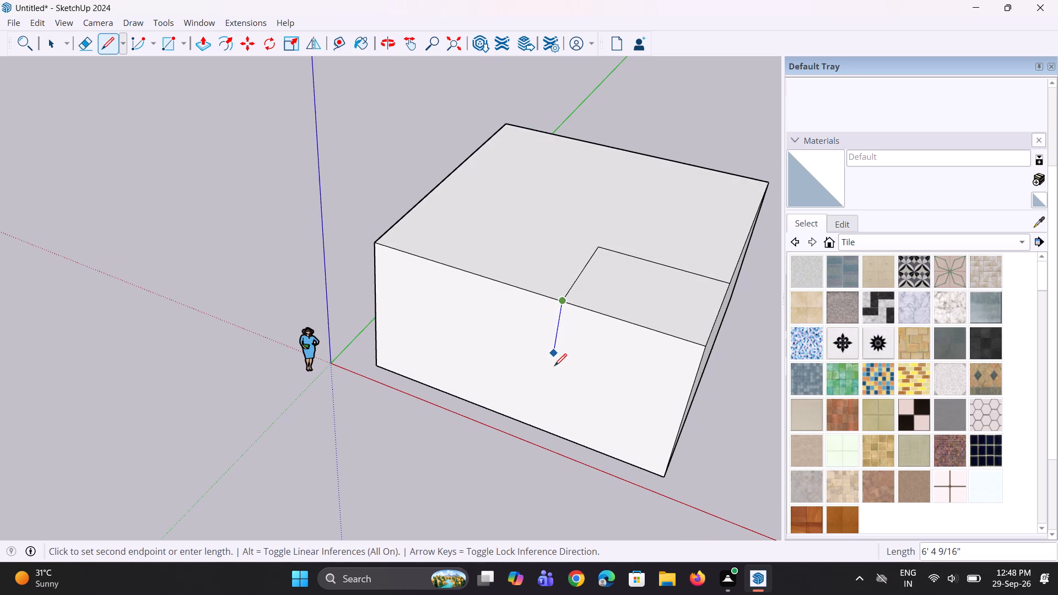
click(543, 428)
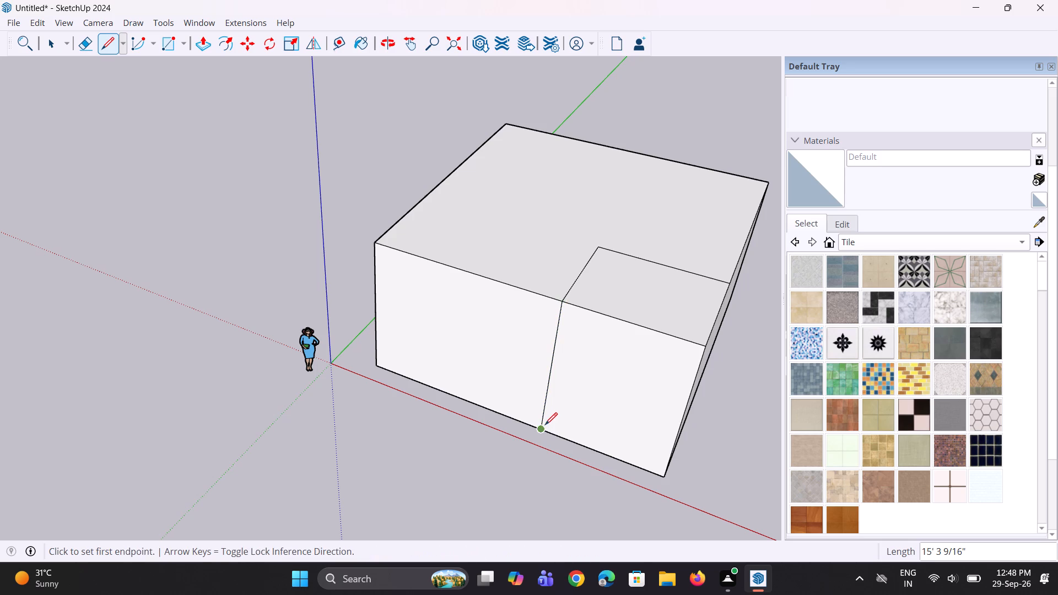
Push the front face section below the corner rectangle back about 9' 9" to cut a full-height corner notch.
middle_drag(581, 404, 571, 424)
scroll(582, 406, down, 1)
key(space)
key(p)
click(578, 406)
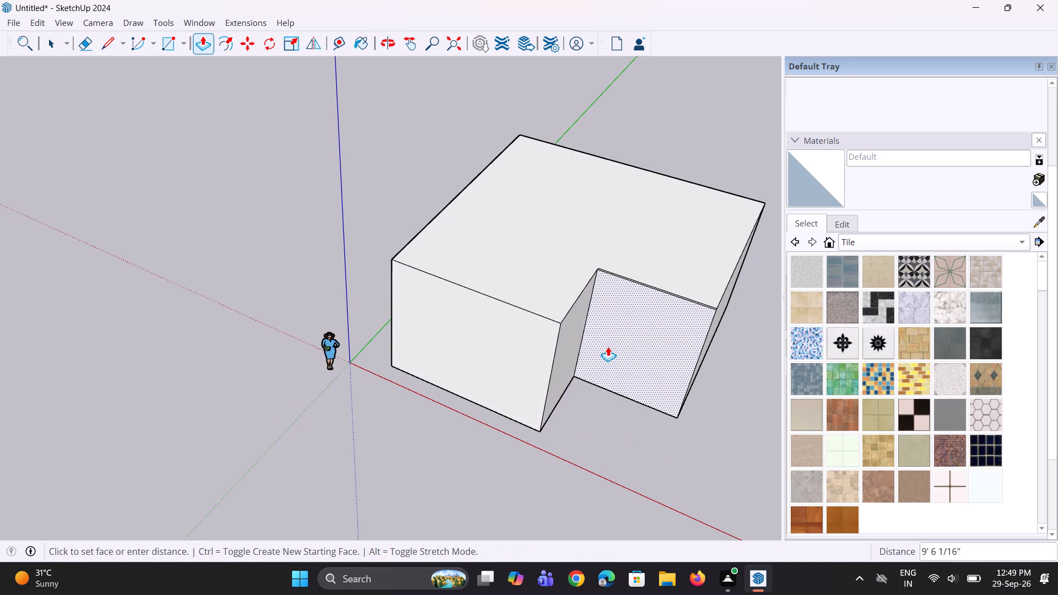
click(607, 270)
Push the notch's side face about 1' toward the origin side to widen the notch.
middle_drag(618, 363, 707, 349)
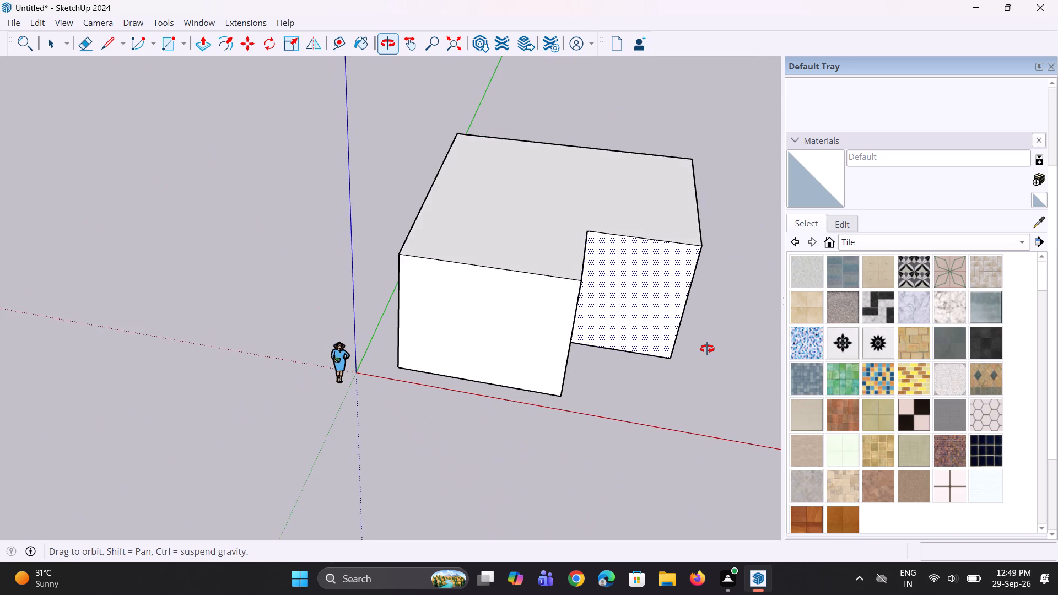
middle_drag(707, 349, 668, 320)
scroll(570, 327, up, 5)
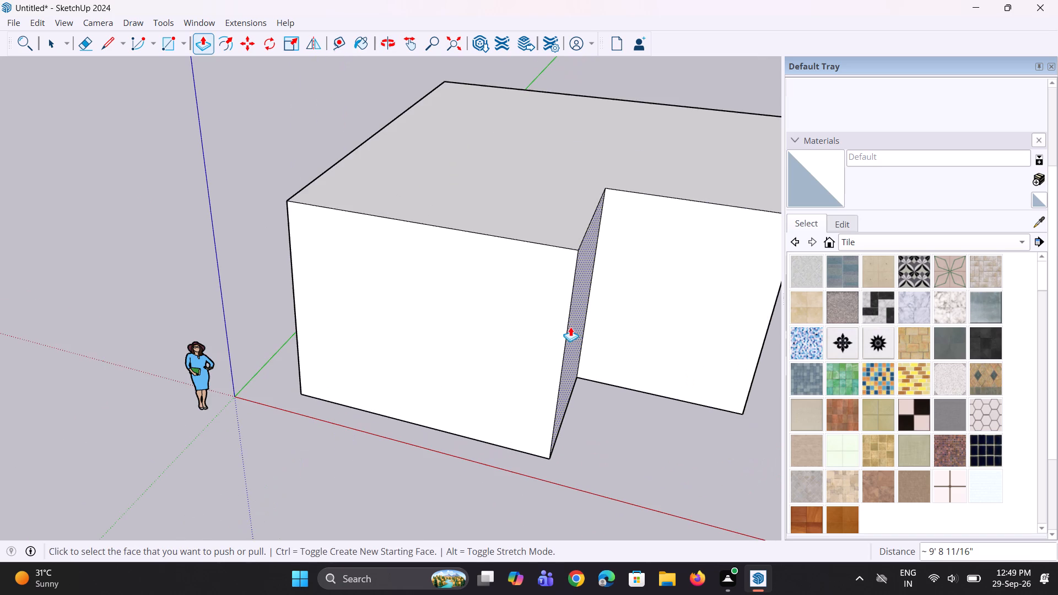
click(579, 323)
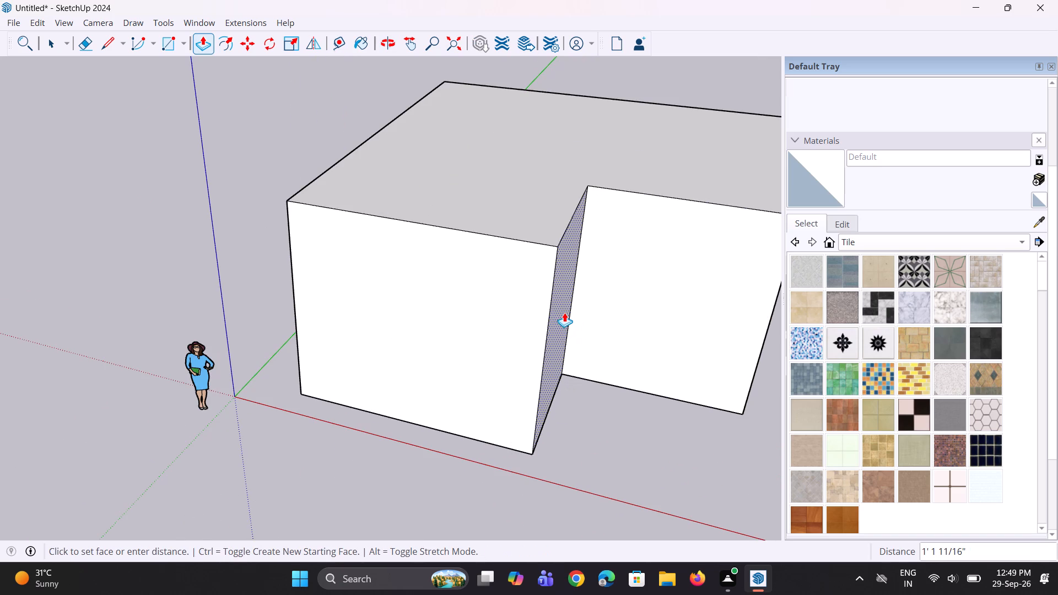
click(568, 313)
key(space)
key(space)
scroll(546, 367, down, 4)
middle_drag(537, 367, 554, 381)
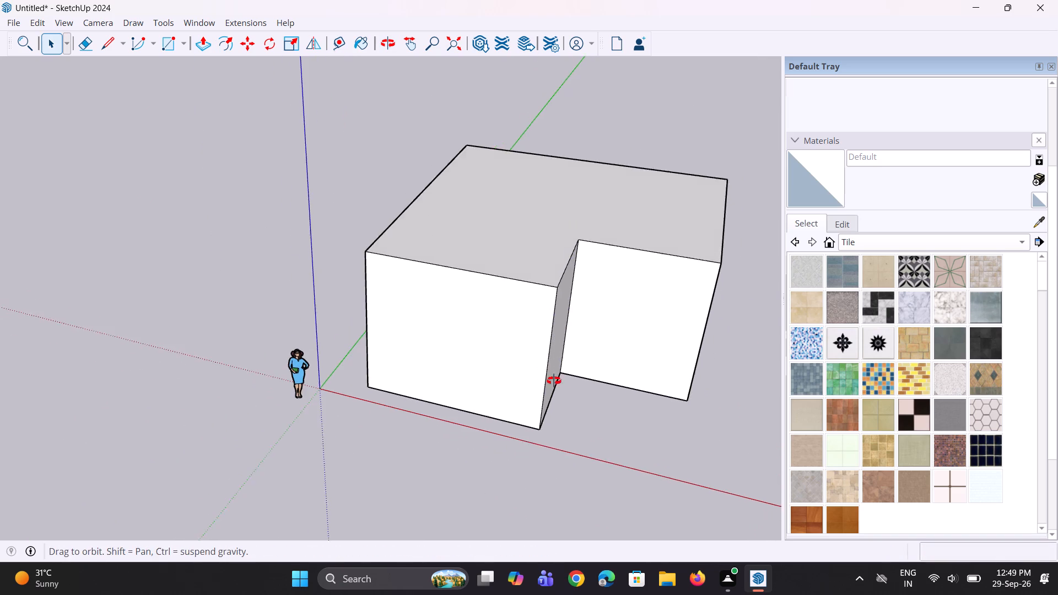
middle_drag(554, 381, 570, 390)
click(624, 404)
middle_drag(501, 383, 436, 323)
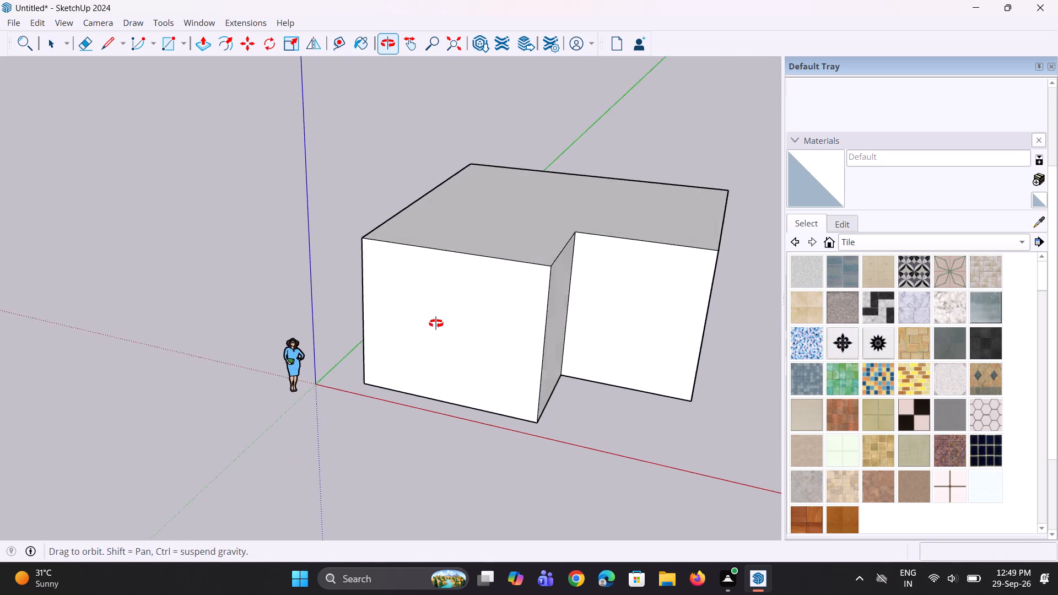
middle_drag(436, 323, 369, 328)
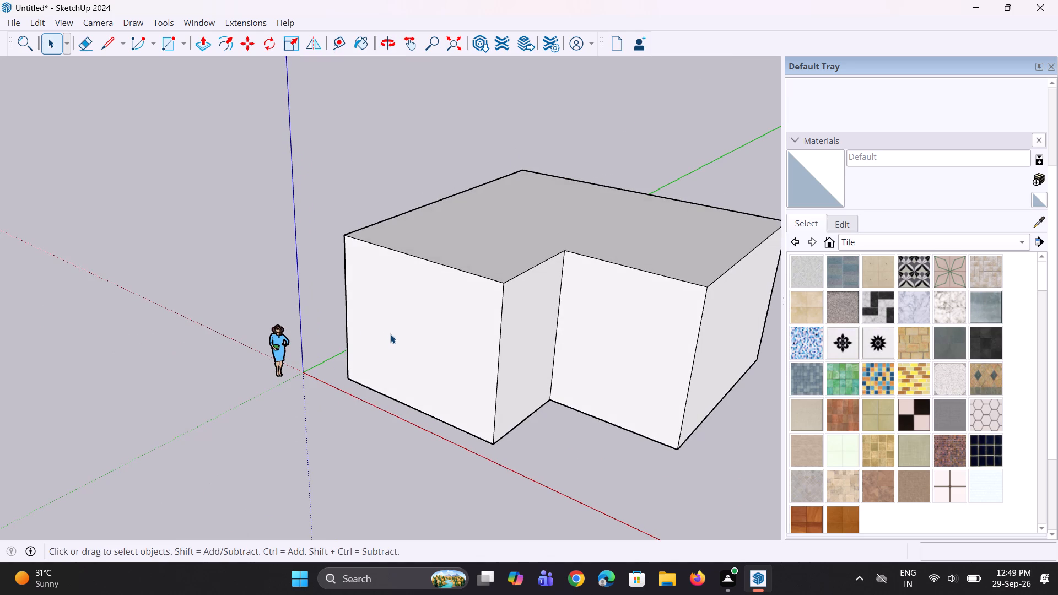
Inspect the notched building mass from the front and side, checking the corner notch and top face.
scroll(450, 334, down, 2)
middle_drag(479, 351, 549, 351)
scroll(493, 367, up, 2)
middle_drag(485, 364, 506, 361)
scroll(508, 361, down, 3)
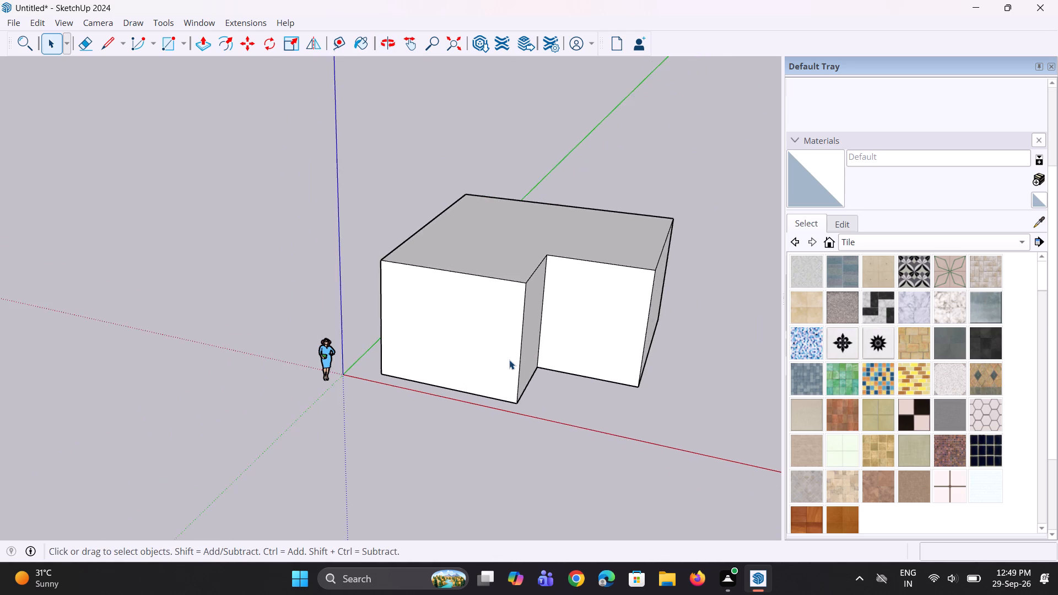
middle_drag(511, 360, 550, 344)
scroll(466, 356, up, 1)
middle_drag(462, 355, 510, 344)
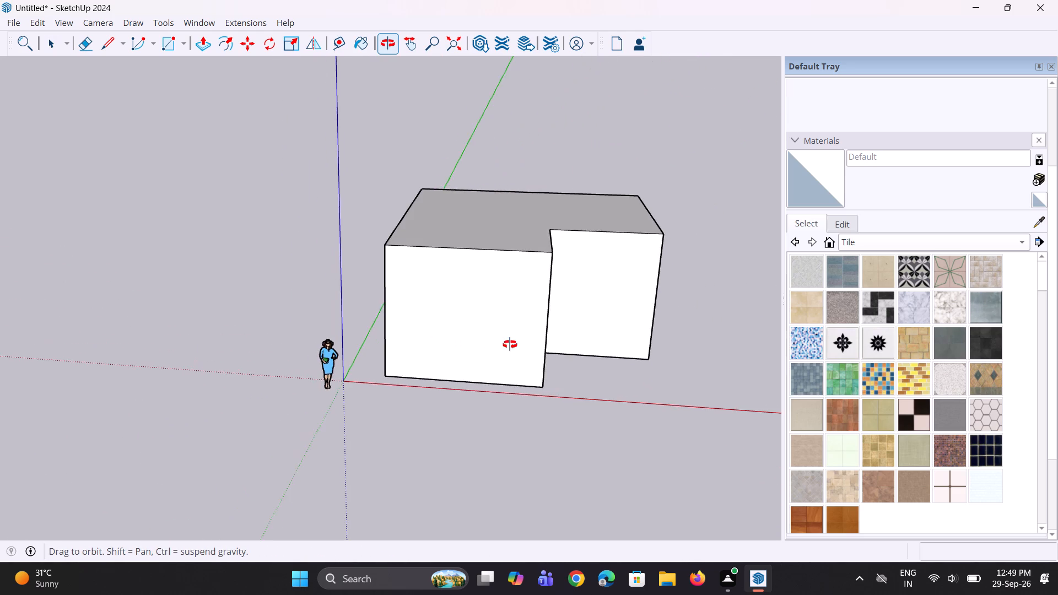
middle_drag(510, 344, 569, 381)
scroll(569, 381, down, 3)
middle_drag(539, 375, 479, 368)
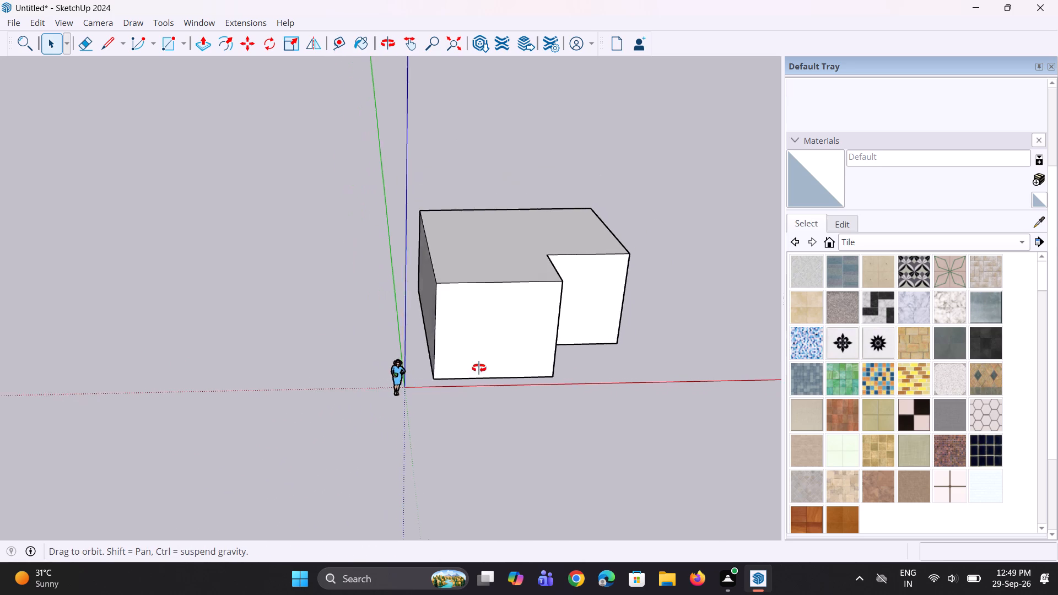
middle_drag(479, 368, 450, 365)
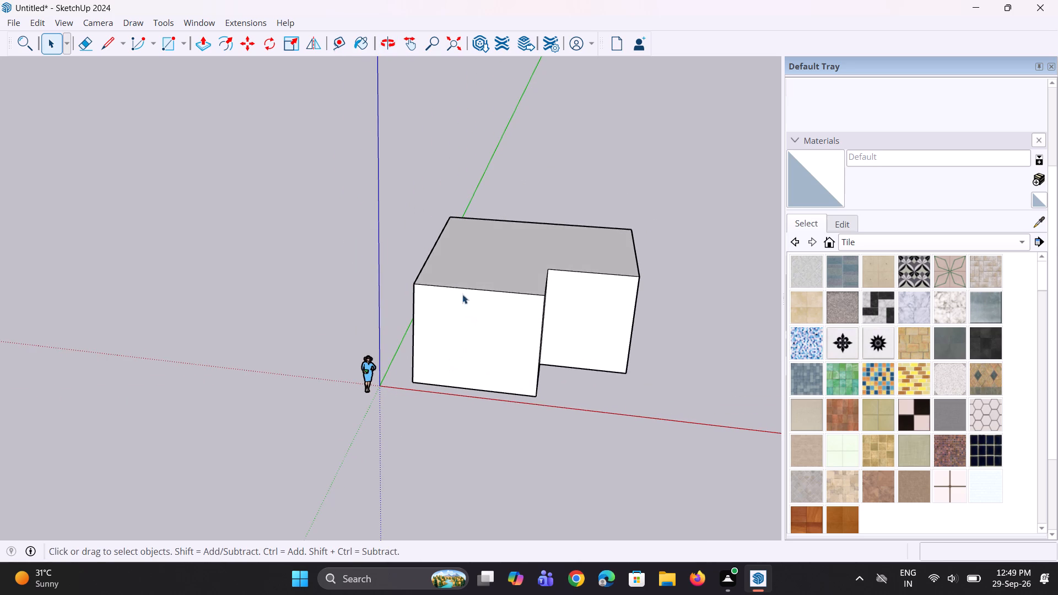
Pull the L-shaped top face up 6" as a separate roof slab band above the walls.
key(p)
click(517, 258)
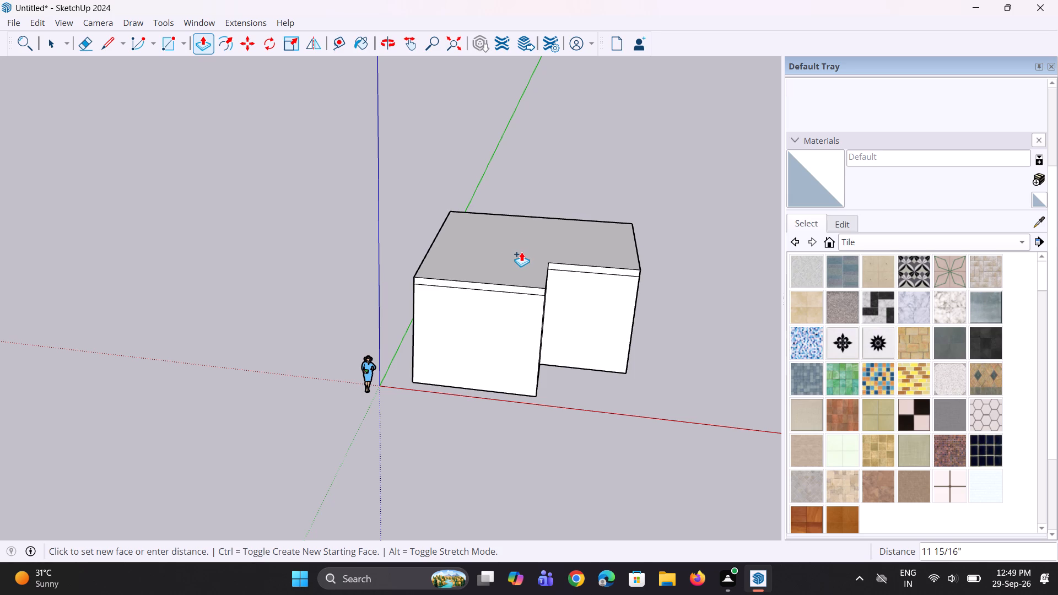
text(6")
key(Return)
Examine the roof slab band along the front, notch and side walls from several angles.
middle_drag(519, 302, 464, 276)
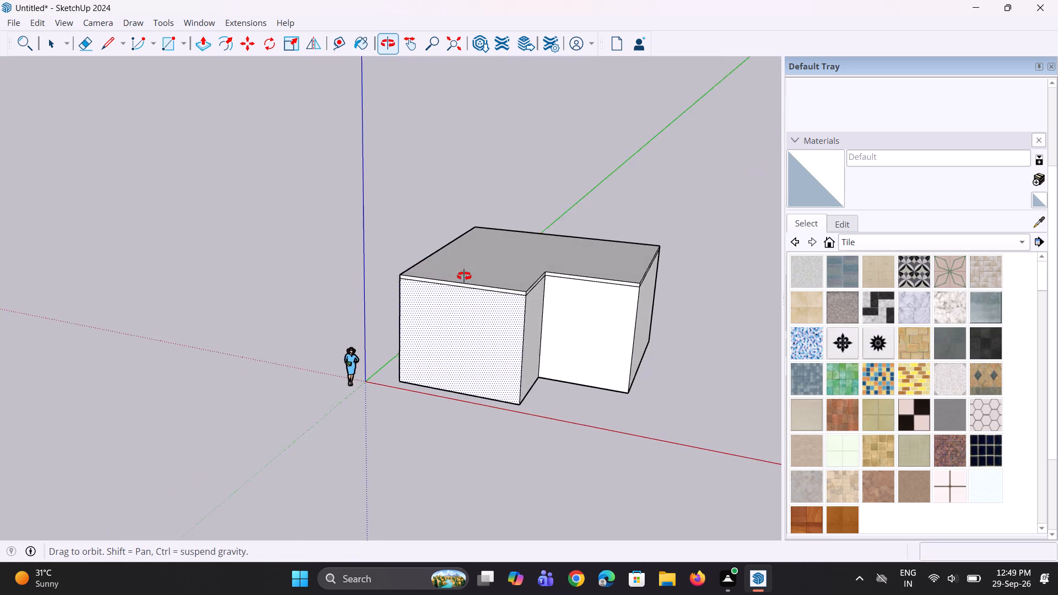
middle_drag(464, 276, 467, 275)
scroll(402, 285, up, 6)
middle_drag(406, 277, 465, 283)
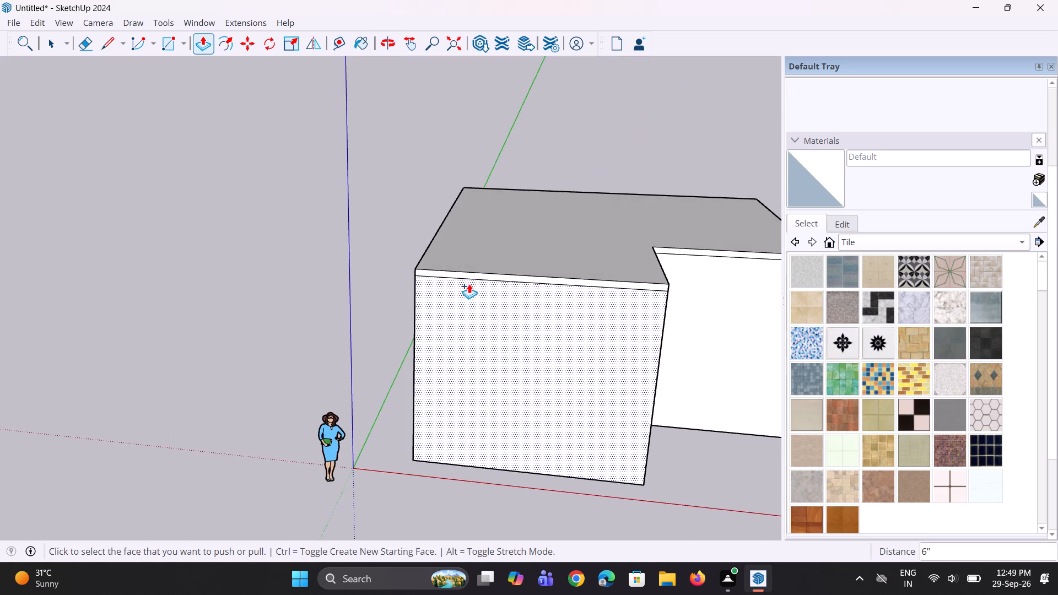
scroll(469, 284, down, 2)
middle_click(490, 290)
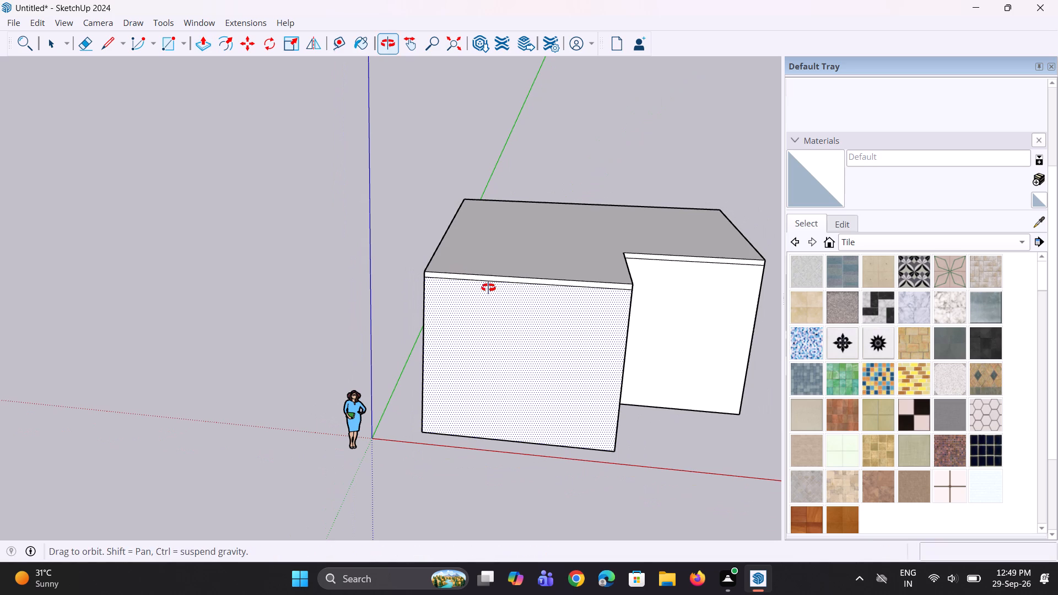
middle_drag(496, 342, 500, 315)
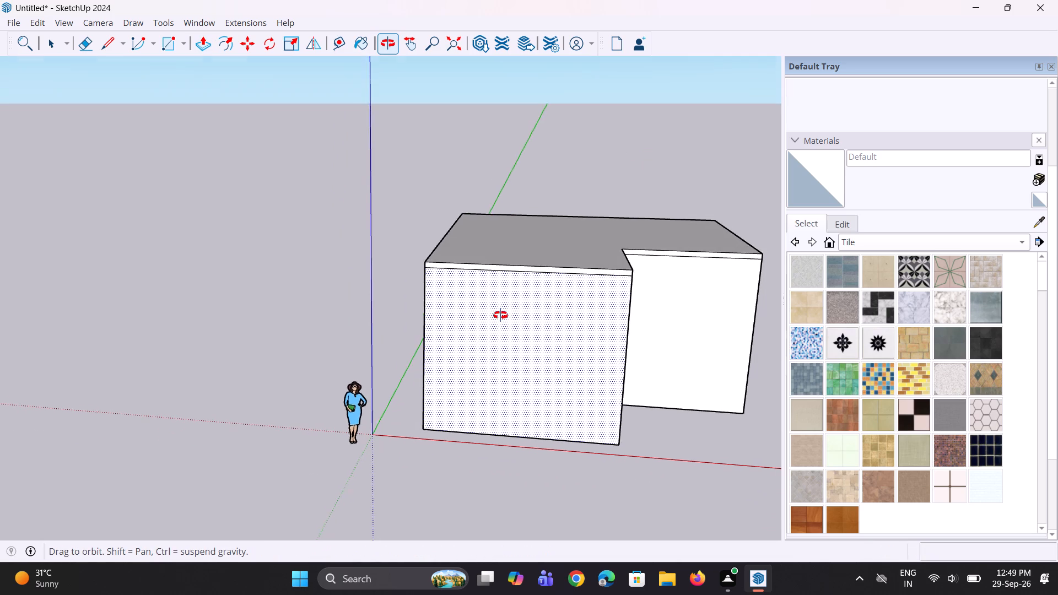
middle_drag(500, 315, 519, 329)
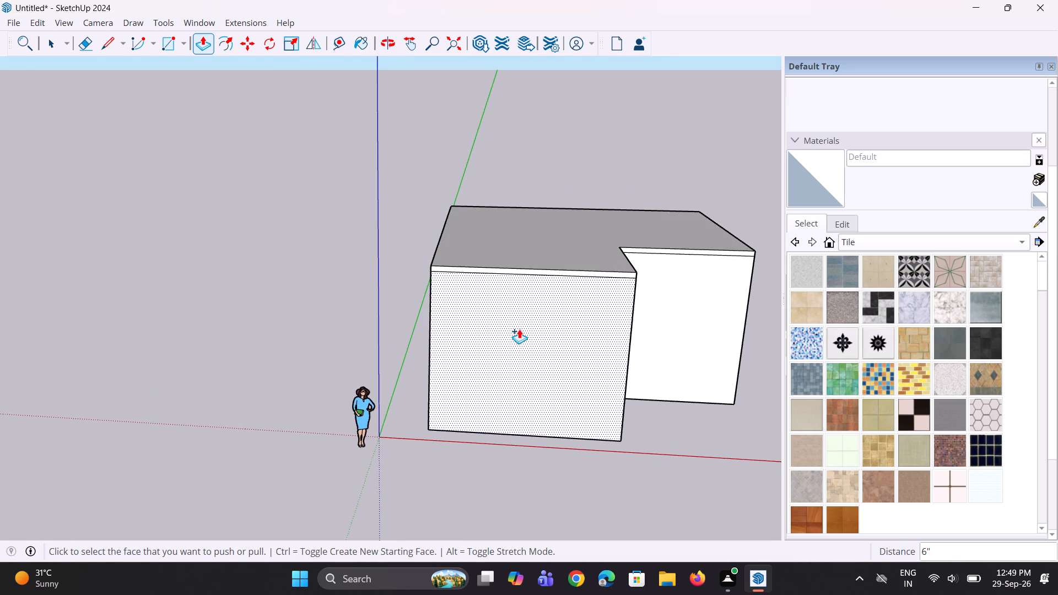
scroll(519, 329, down, 3)
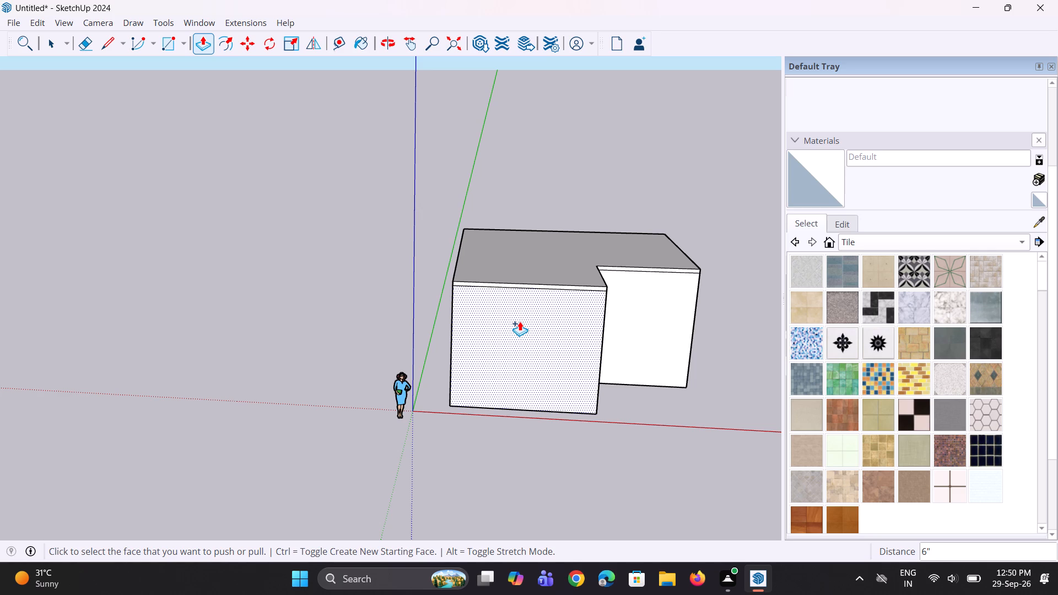
middle_drag(641, 298, 472, 296)
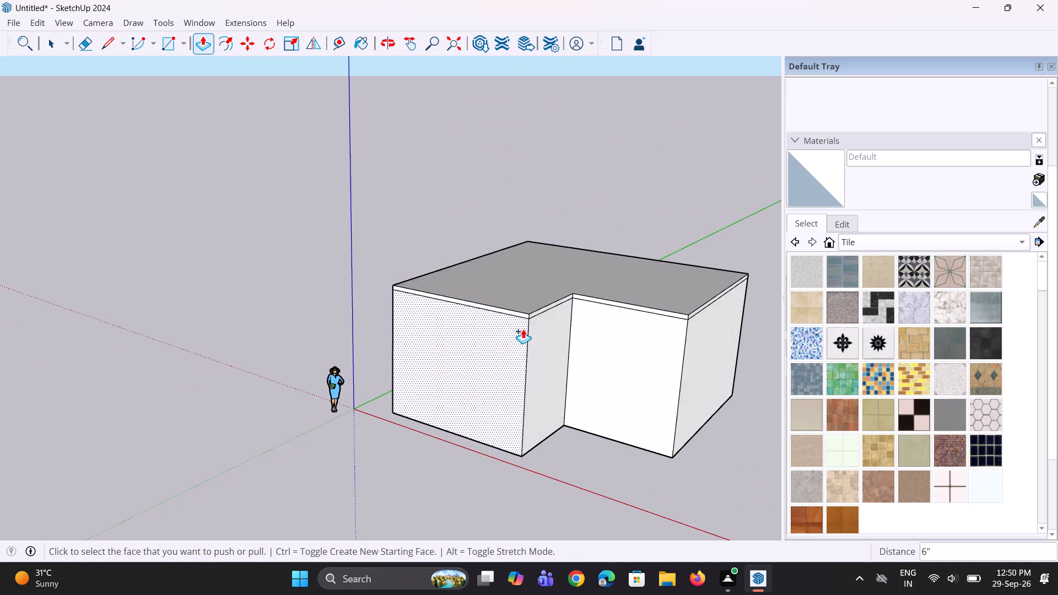
scroll(523, 329, down, 9)
middle_drag(603, 354, 539, 366)
scroll(589, 428, up, 8)
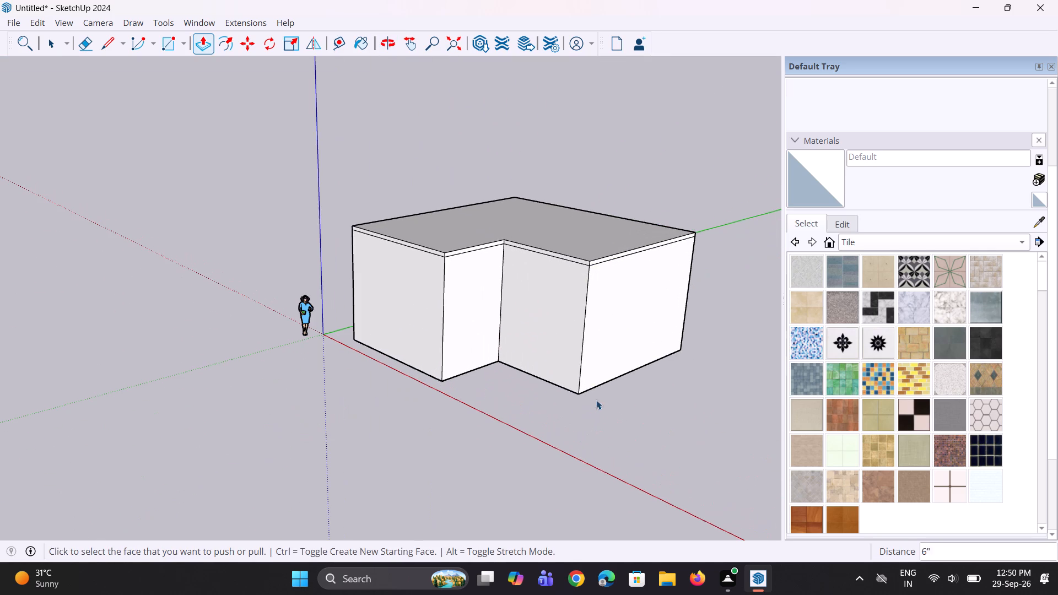
Copy the bottom edge of the outer side wall beyond the notch 6" straight up, marking a base strip.
key(space)
scroll(672, 401, up, 8)
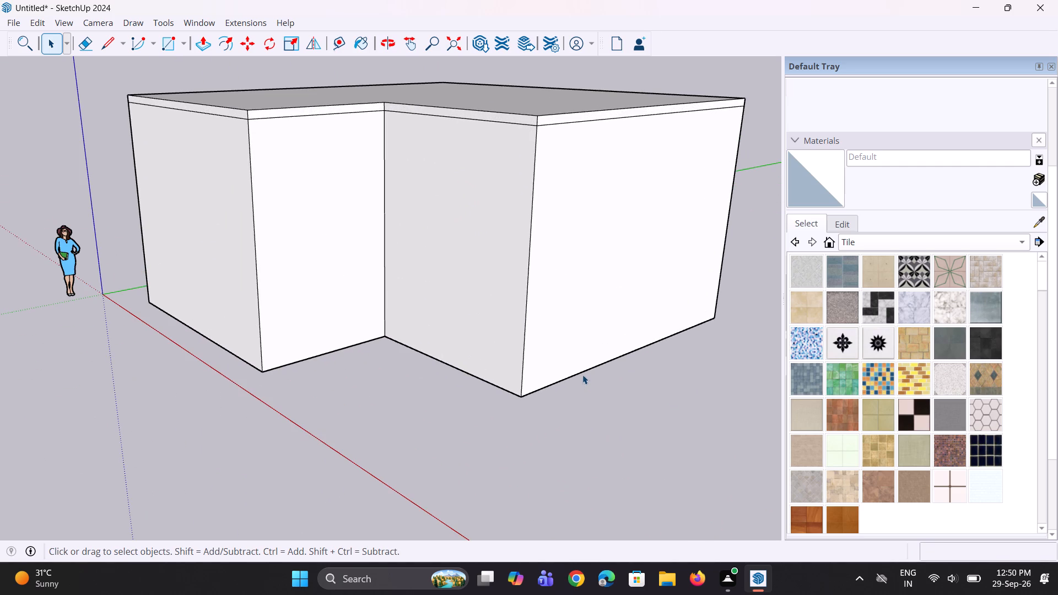
click(582, 372)
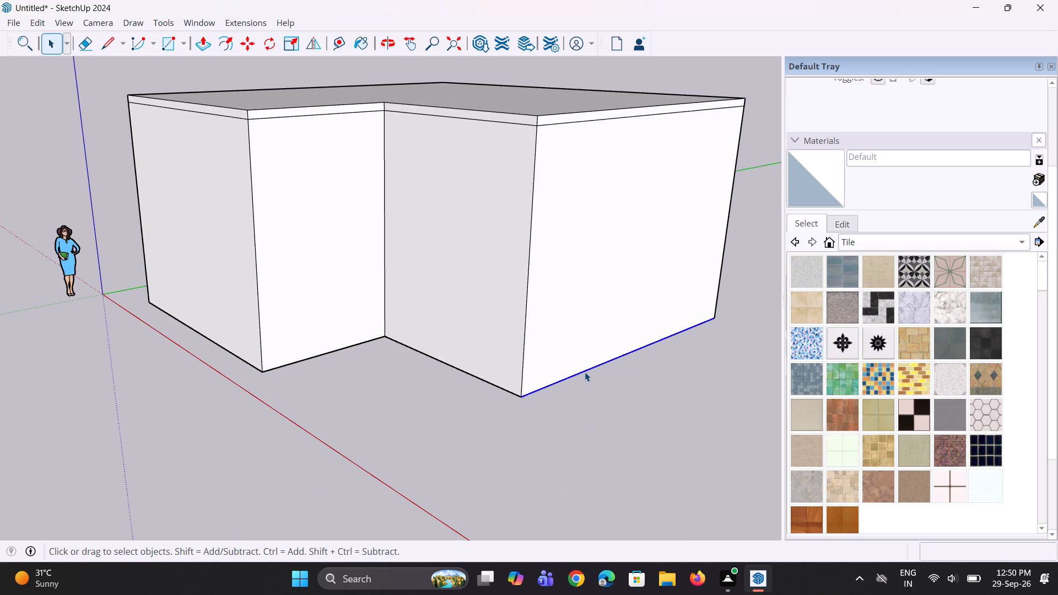
key(m)
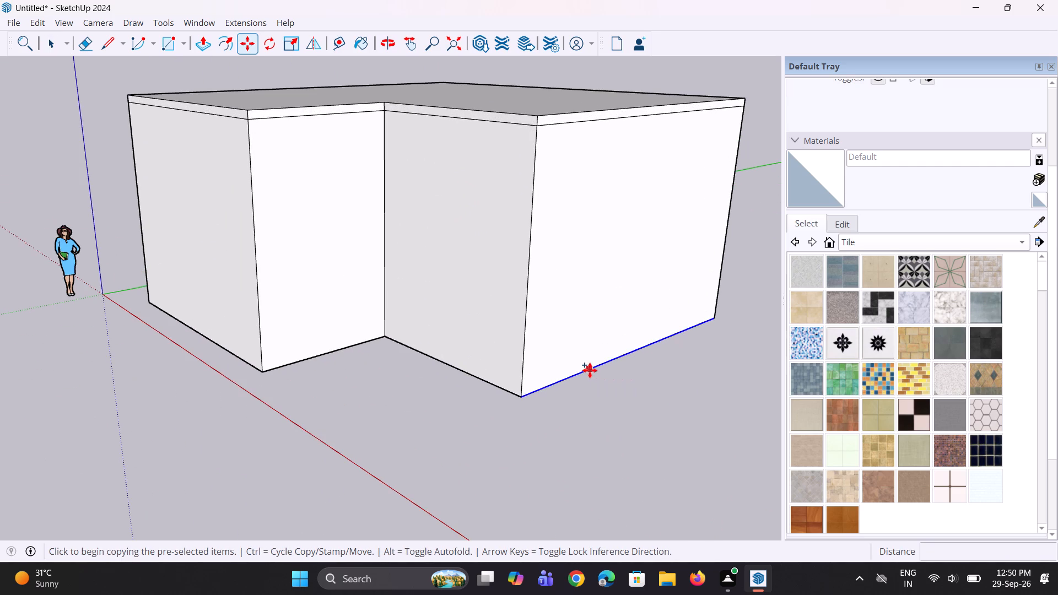
click(523, 398)
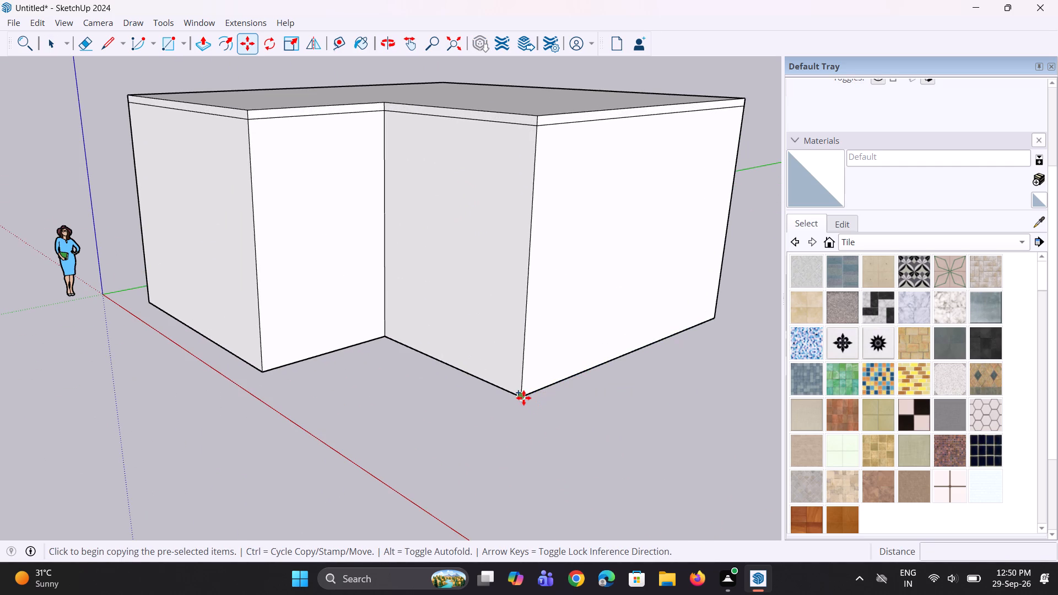
key(6)
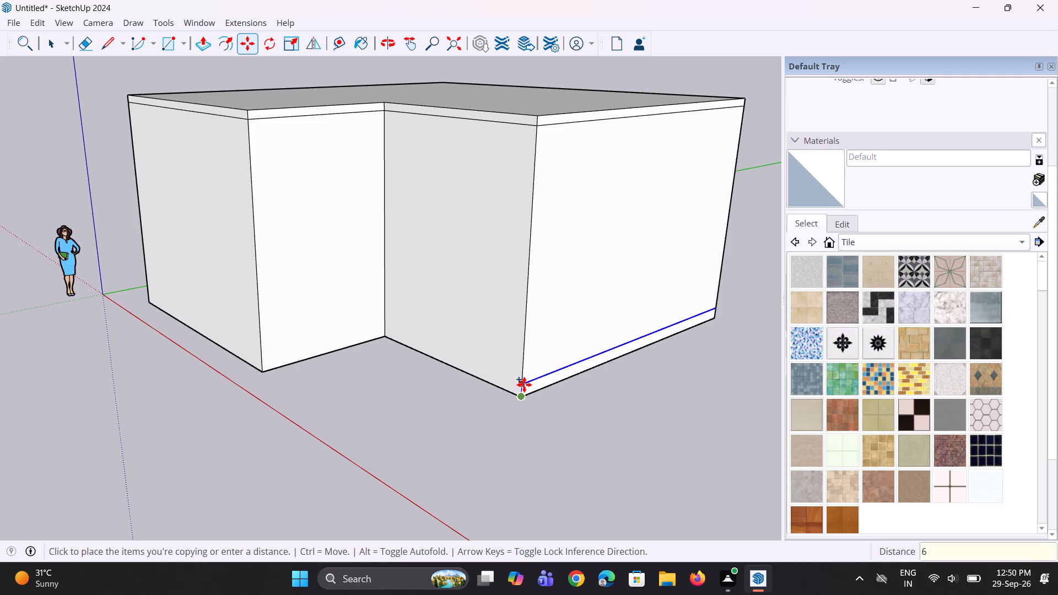
key(shift+quotedbl)
key(Return)
middle_drag(525, 384, 552, 387)
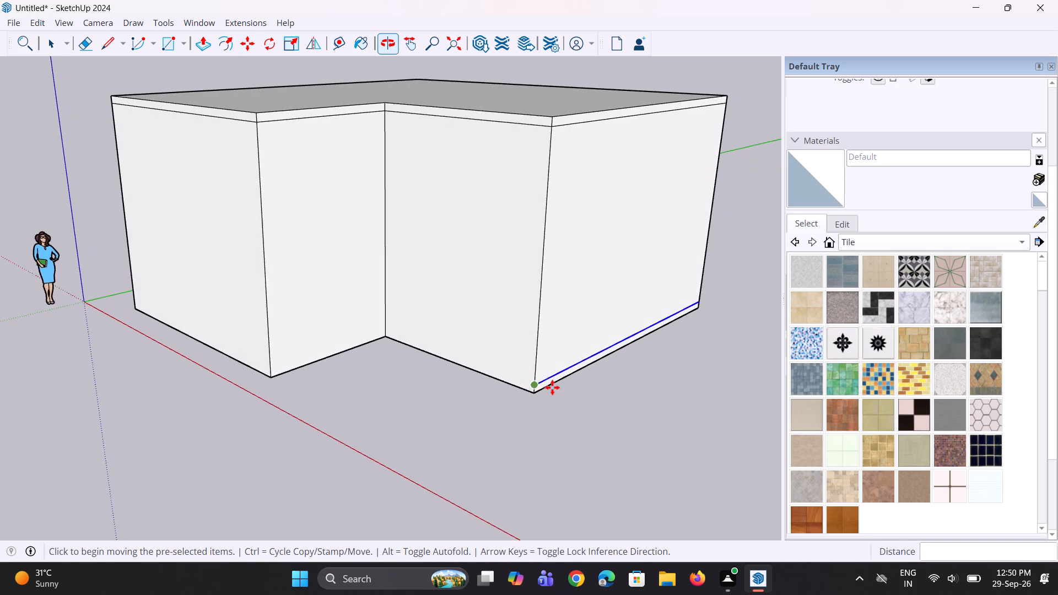
scroll(553, 389, up, 4)
middle_drag(543, 392, 554, 392)
key(space)
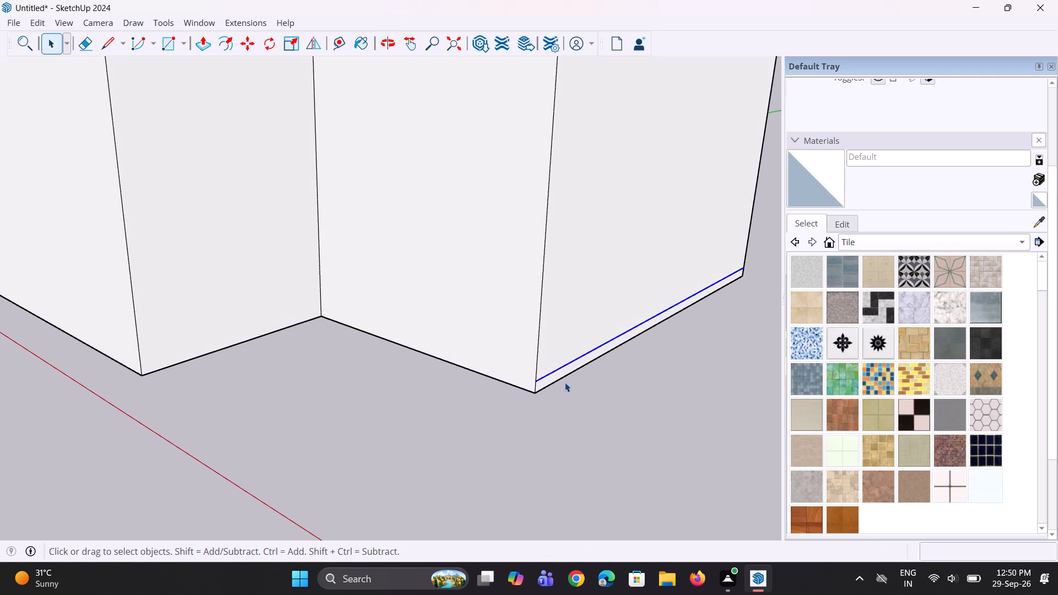
Pull the 6" base strip of the outer side wall outward about 3' 3" to form a side plinth.
key(p)
click(560, 374)
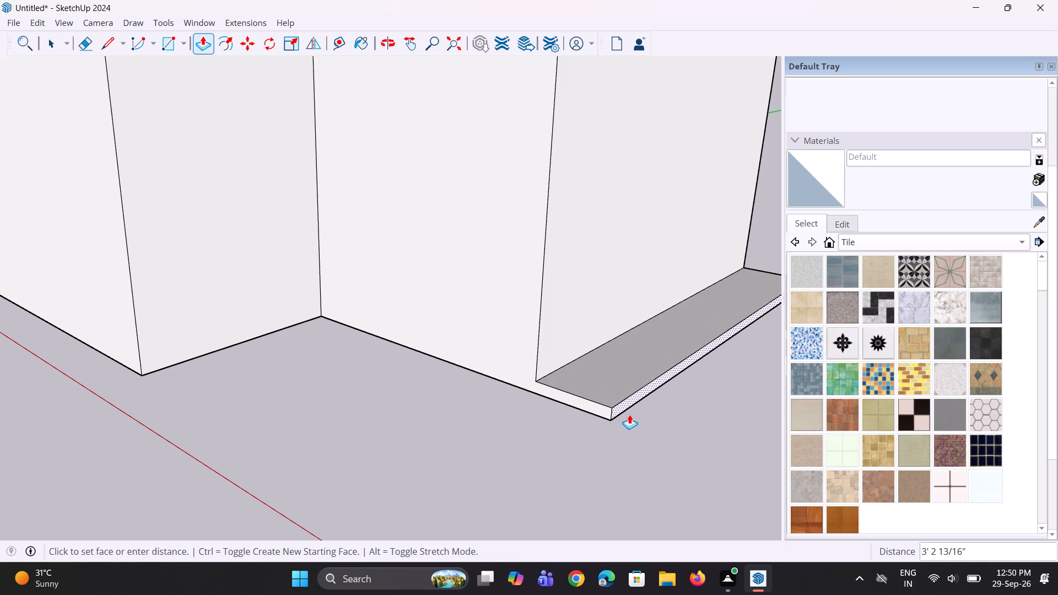
click(629, 414)
key(space)
key(space)
Copy the bottom edge of the notch's recessed front wall 6" up, level with the side plinth's top.
scroll(489, 401, up, 1)
middle_drag(492, 400, 506, 397)
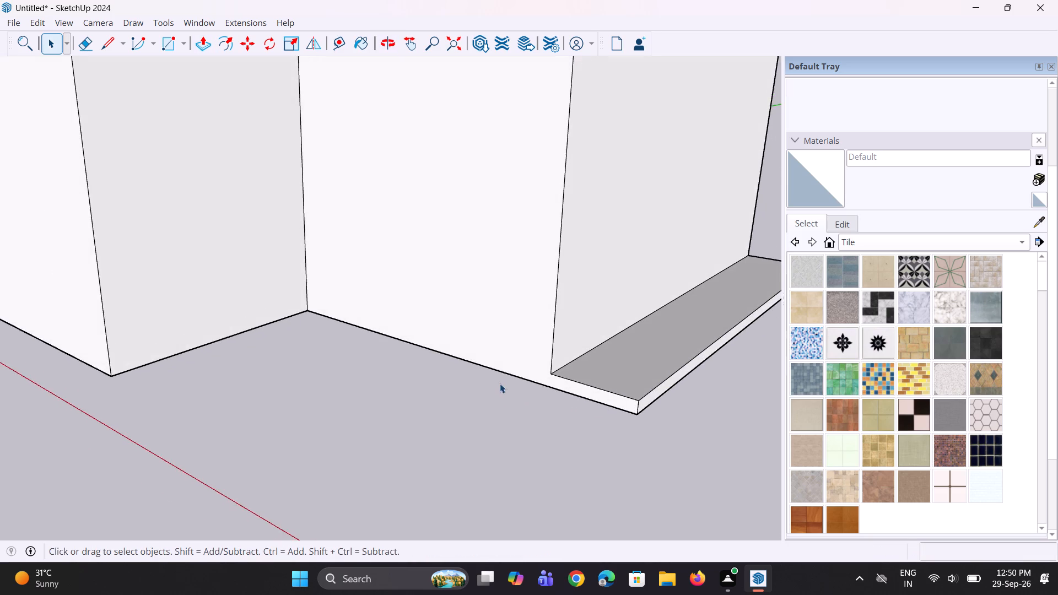
scroll(500, 383, up, 3)
click(506, 371)
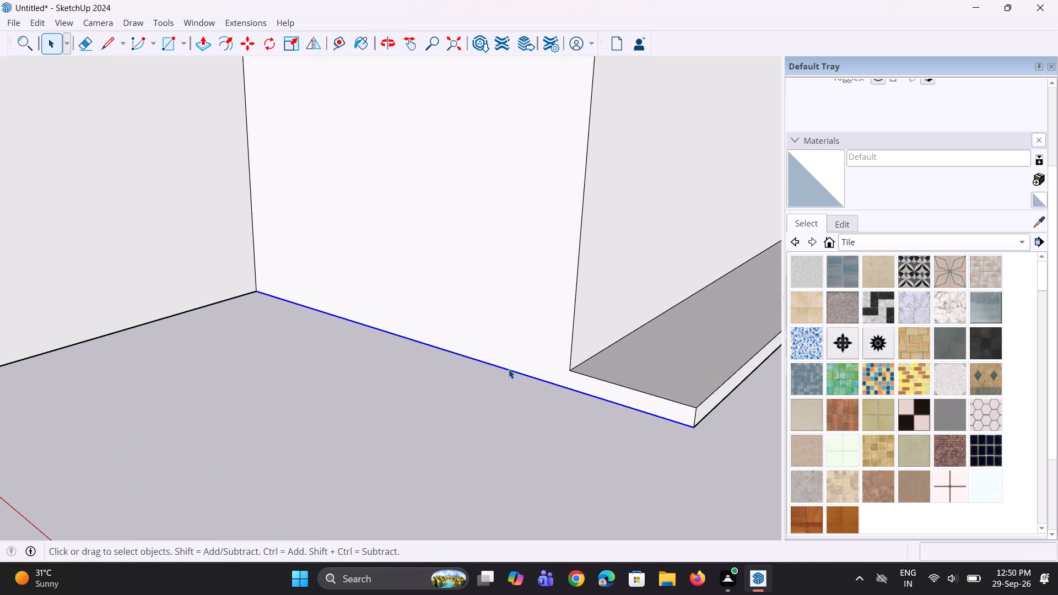
key(m)
click(542, 378)
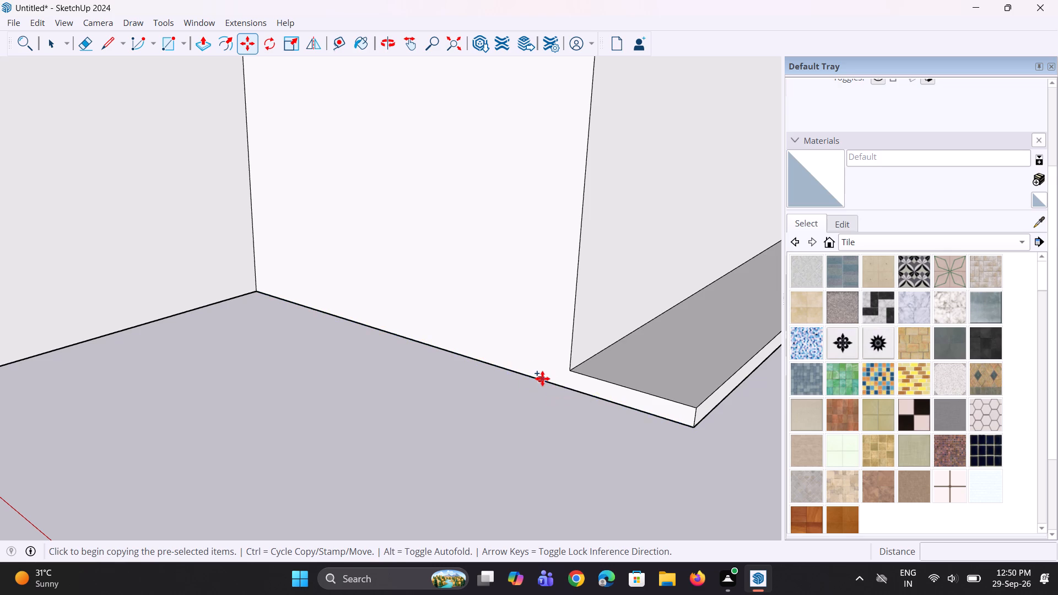
click(544, 365)
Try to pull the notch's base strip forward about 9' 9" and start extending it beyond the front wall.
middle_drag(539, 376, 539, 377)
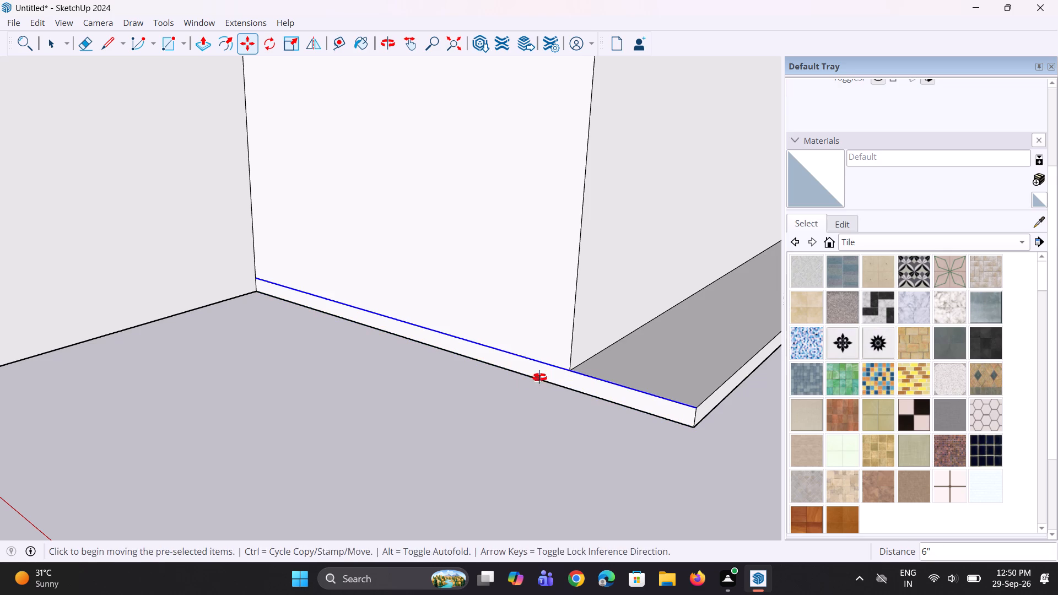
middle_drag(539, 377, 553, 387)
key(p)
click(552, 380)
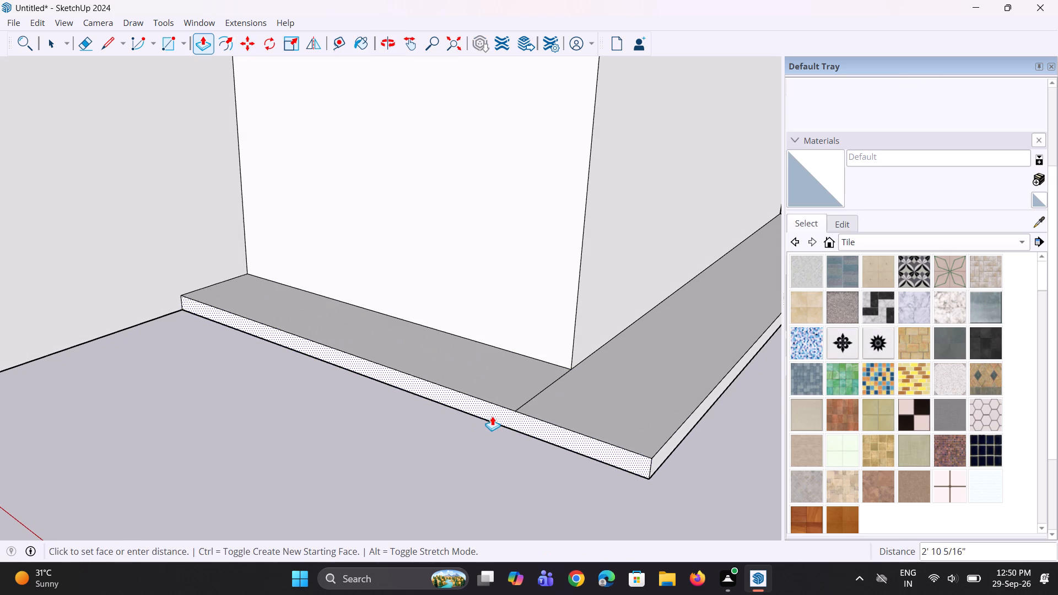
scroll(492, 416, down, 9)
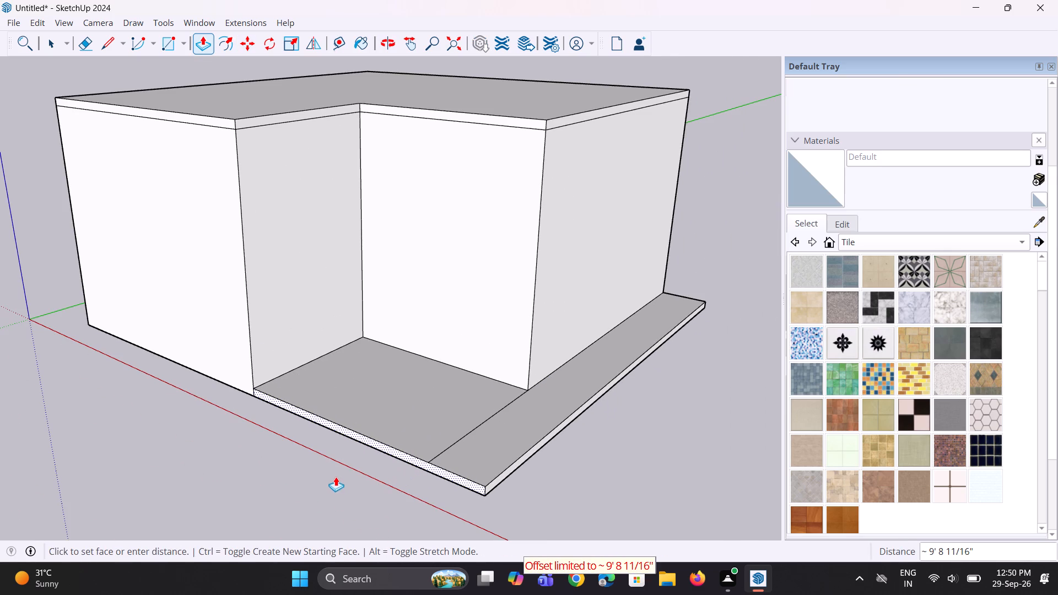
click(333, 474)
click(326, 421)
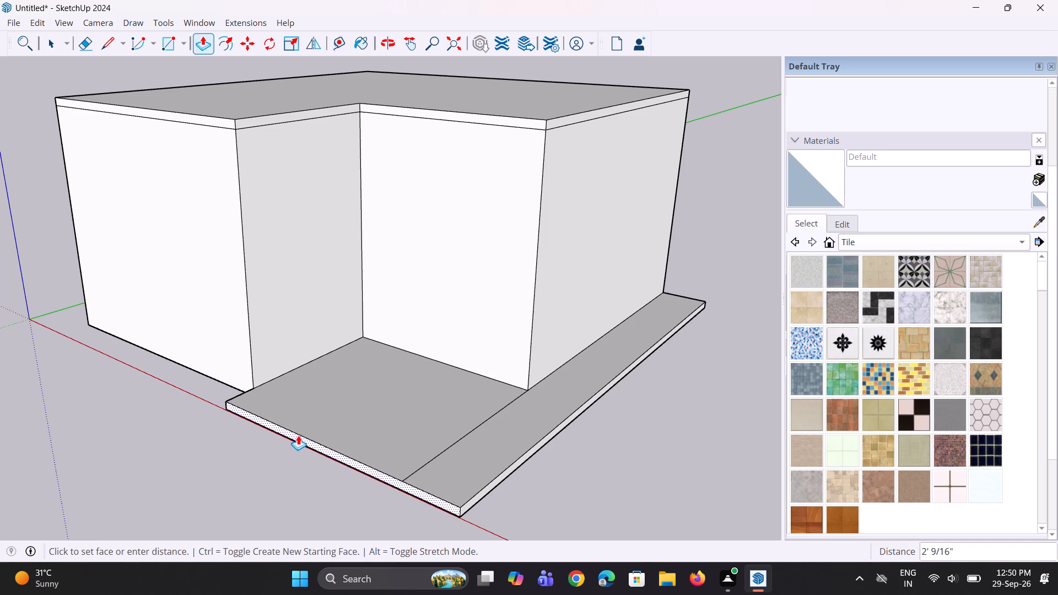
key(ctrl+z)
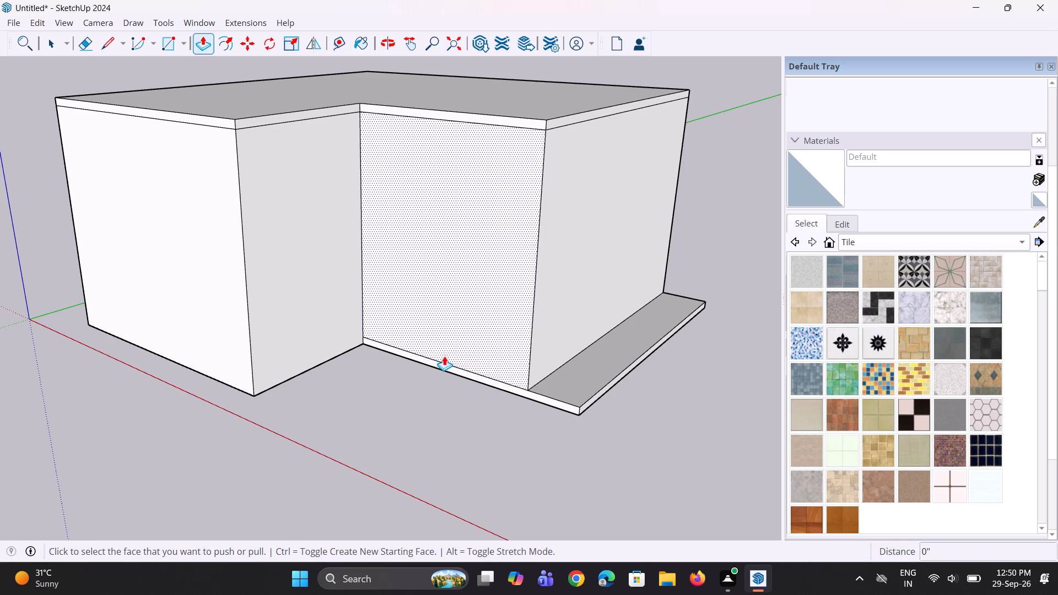
Pull the notch's base strip forward about 9' 9", flush with the front wall's corner.
click(447, 367)
click(249, 377)
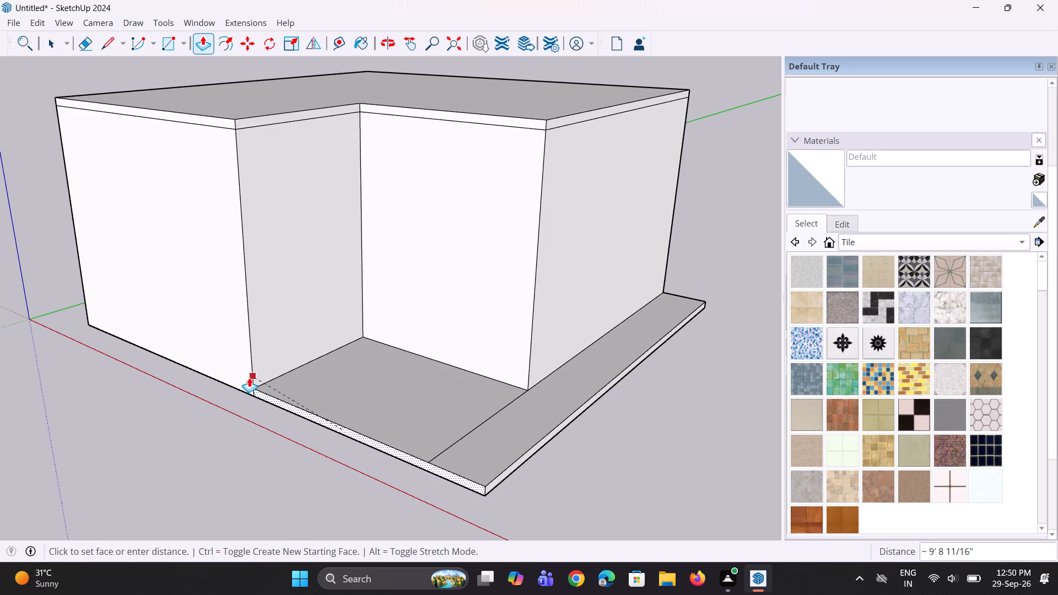
Examine the plinth within the notch, its alignment with the front wall, and the roof slab edges.
middle_drag(259, 396, 404, 421)
scroll(357, 417, down, 1)
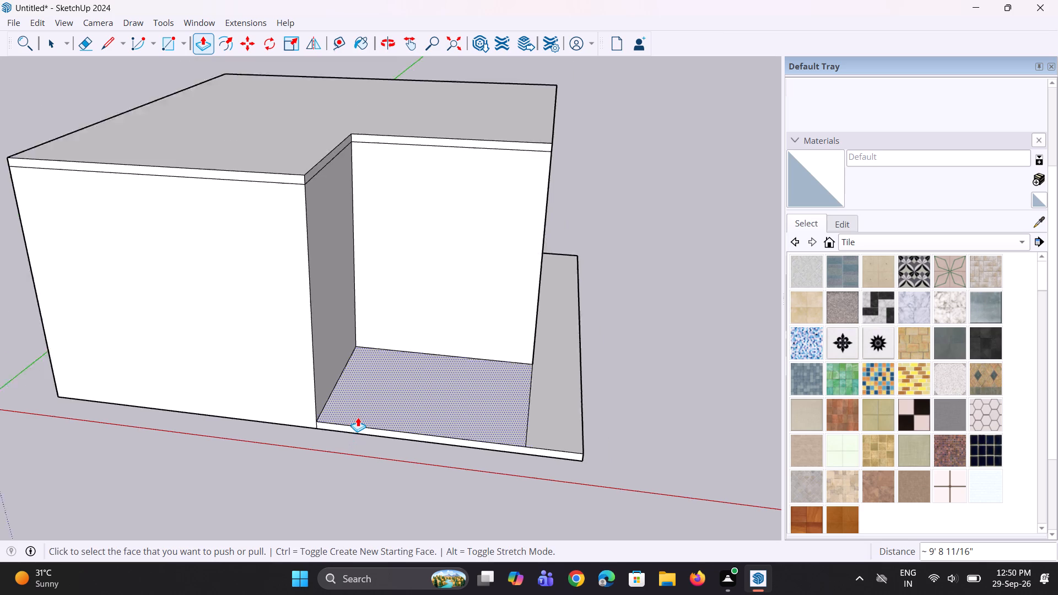
scroll(358, 417, down, 2)
middle_drag(358, 416, 382, 403)
scroll(382, 403, up, 2)
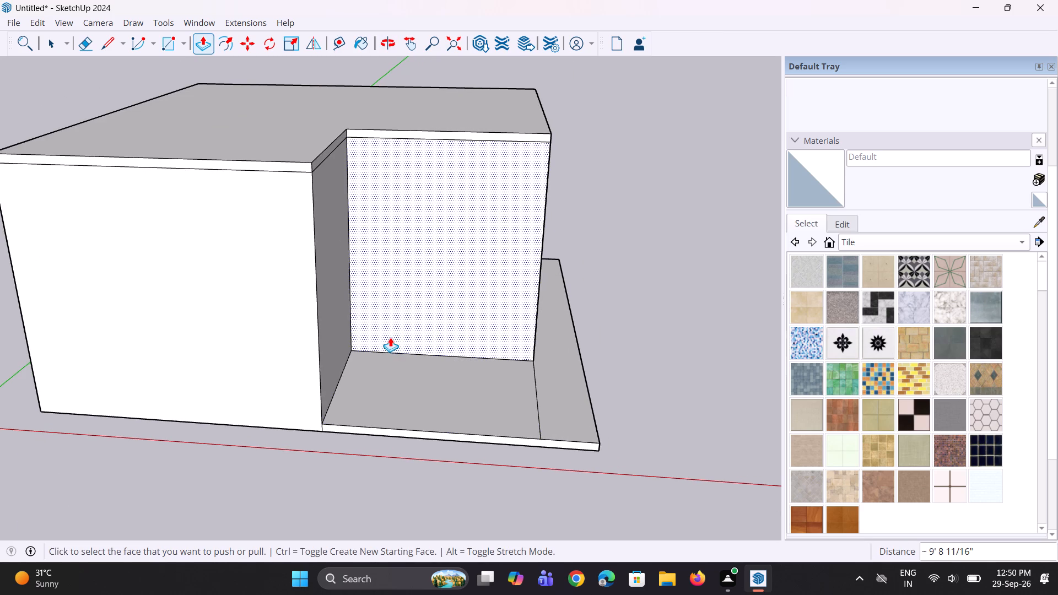
middle_drag(390, 340, 358, 395)
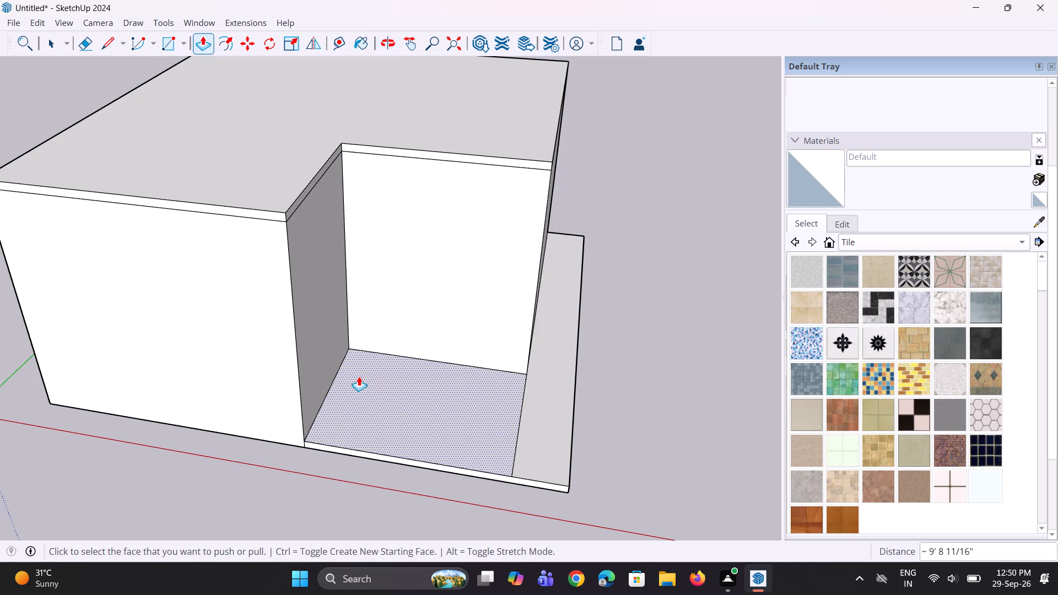
scroll(359, 370, down, 2)
middle_drag(346, 347, 364, 317)
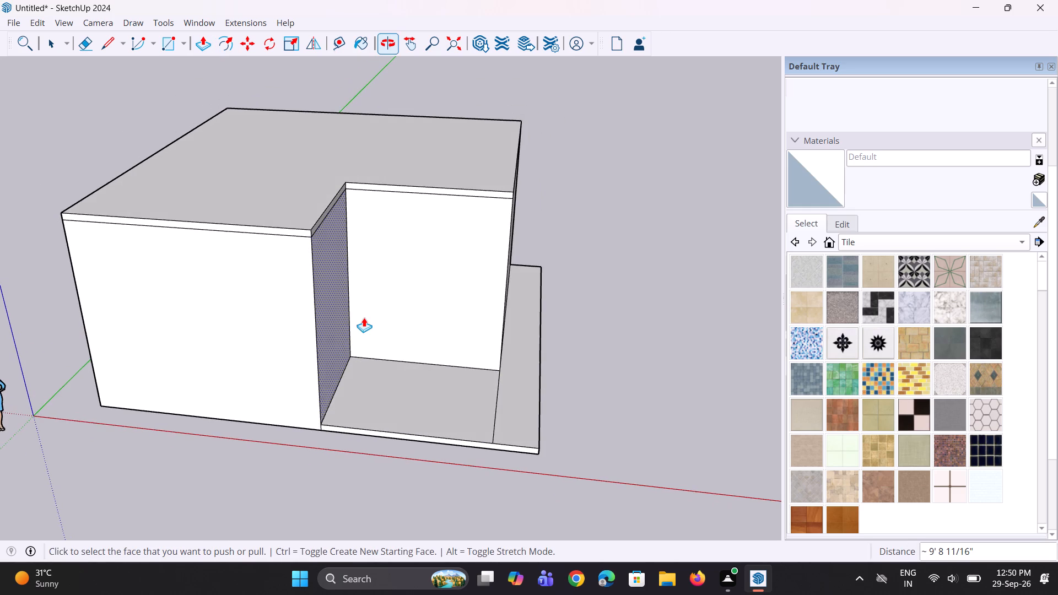
scroll(279, 230, up, 2)
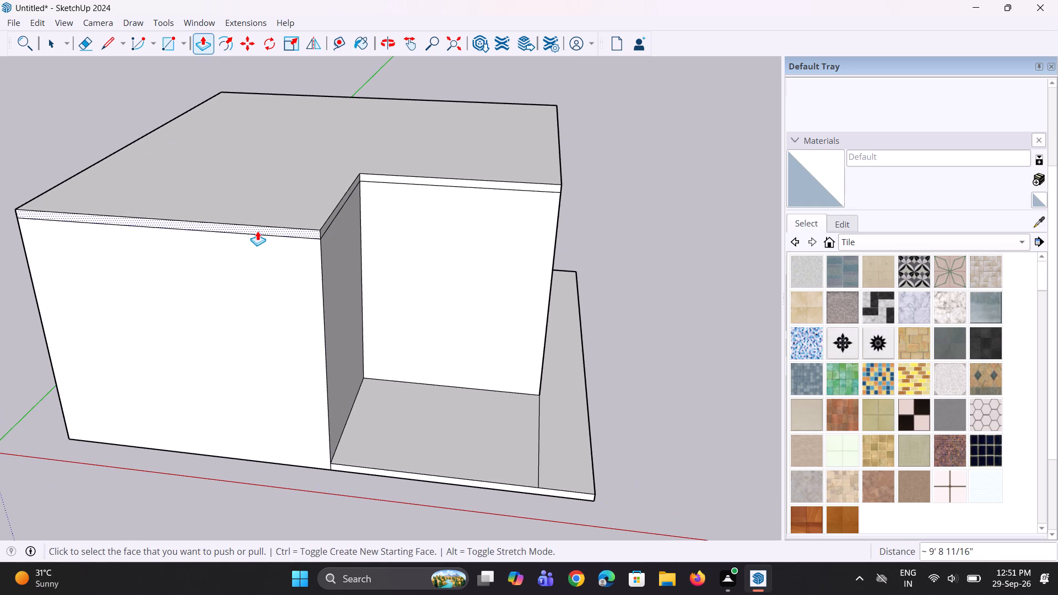
Examine the building's front and side walls, notch, plinth and roof slab from several angles.
scroll(359, 387, down, 4)
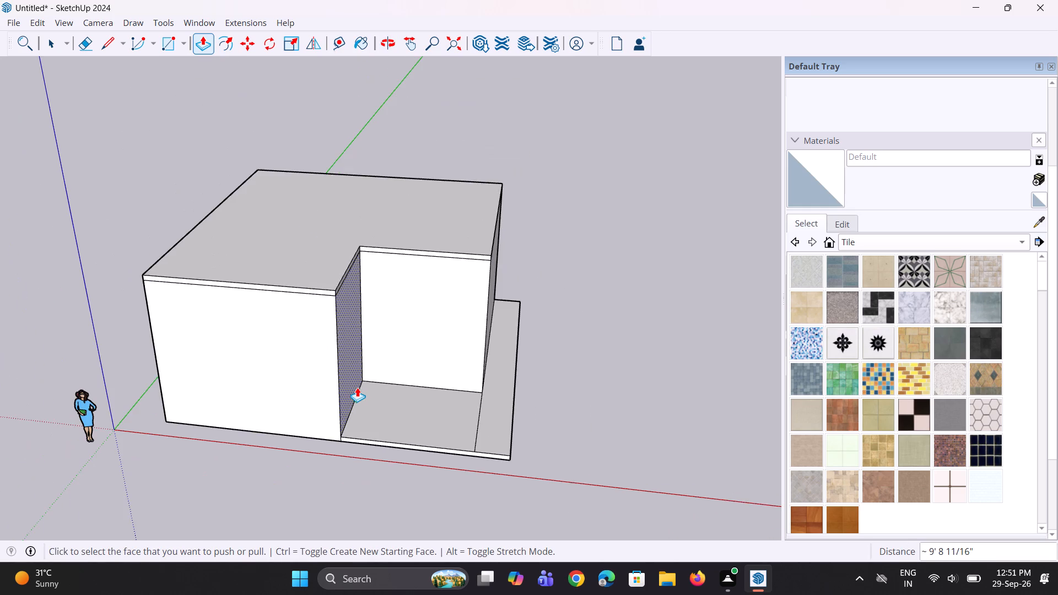
middle_drag(93, 353, 295, 330)
middle_drag(75, 273, 99, 233)
scroll(80, 262, up, 1)
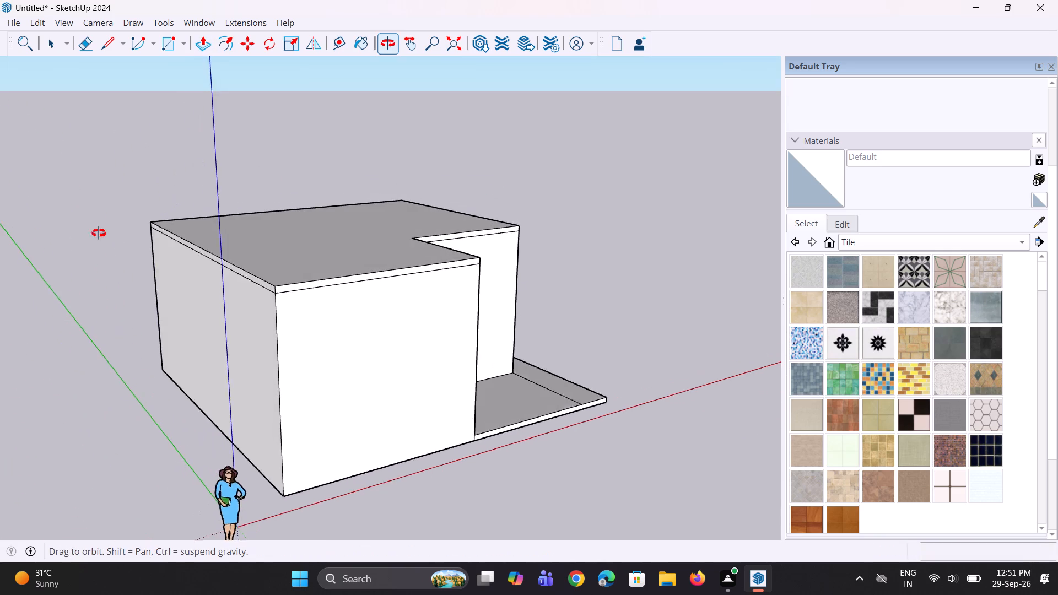
middle_drag(99, 233, 99, 233)
scroll(489, 399, down, 5)
middle_drag(434, 432, 144, 435)
scroll(207, 364, up, 3)
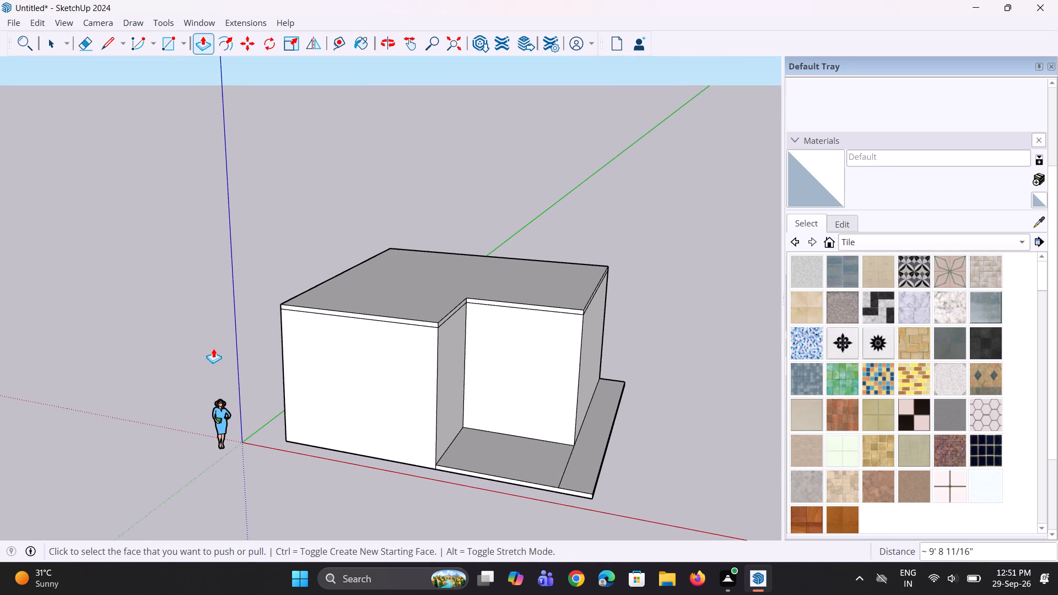
scroll(70, 262, up, 1)
middle_drag(70, 262, 352, 264)
scroll(400, 363, down, 9)
middle_drag(609, 351, 307, 385)
middle_click(307, 385)
scroll(322, 378, up, 8)
middle_drag(321, 350, 368, 341)
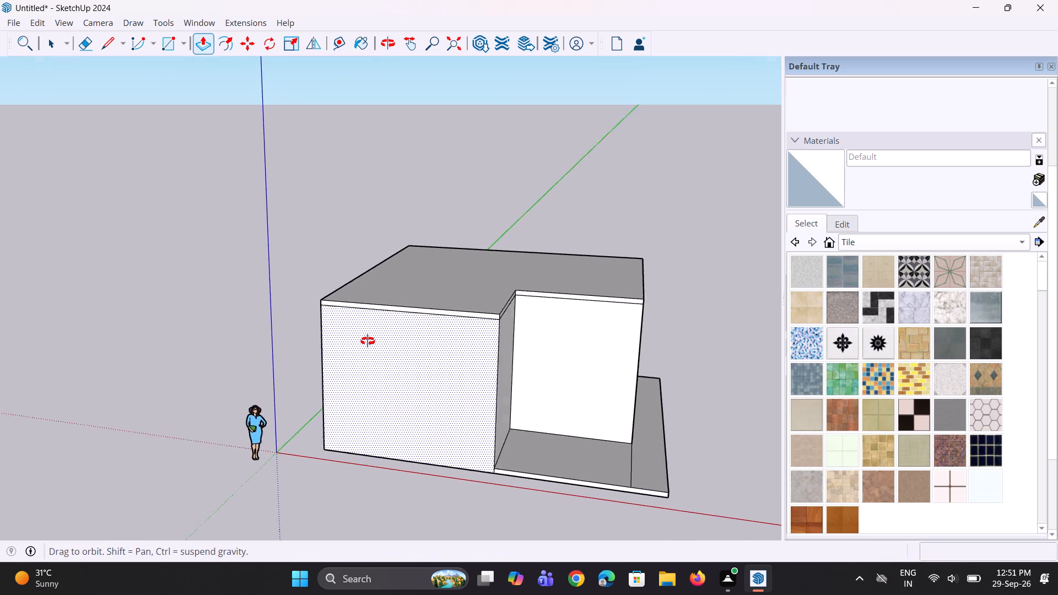
middle_drag(368, 341, 368, 341)
scroll(381, 367, down, 1)
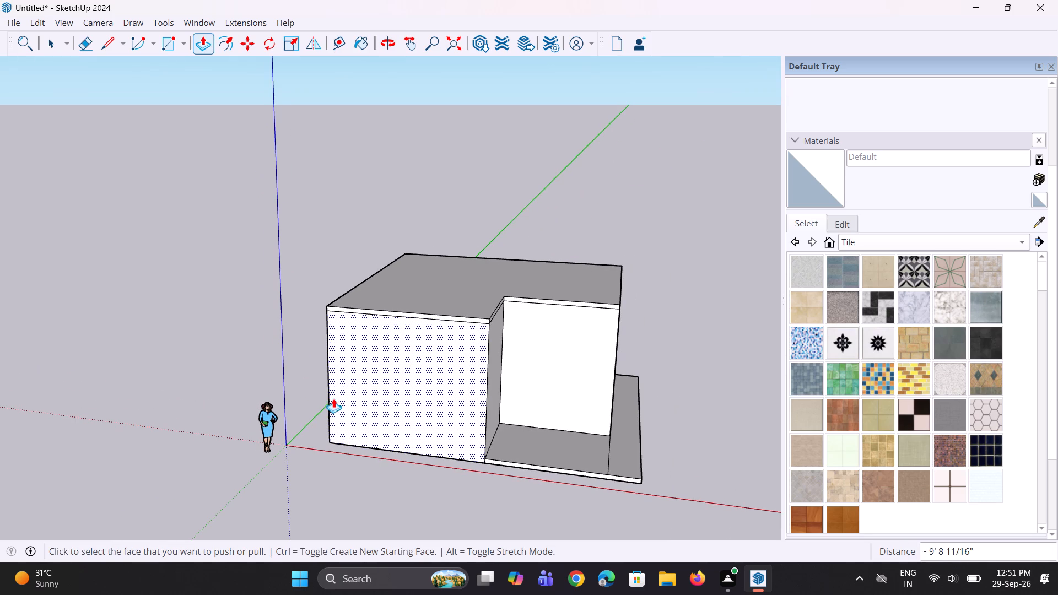
scroll(337, 387, up, 2)
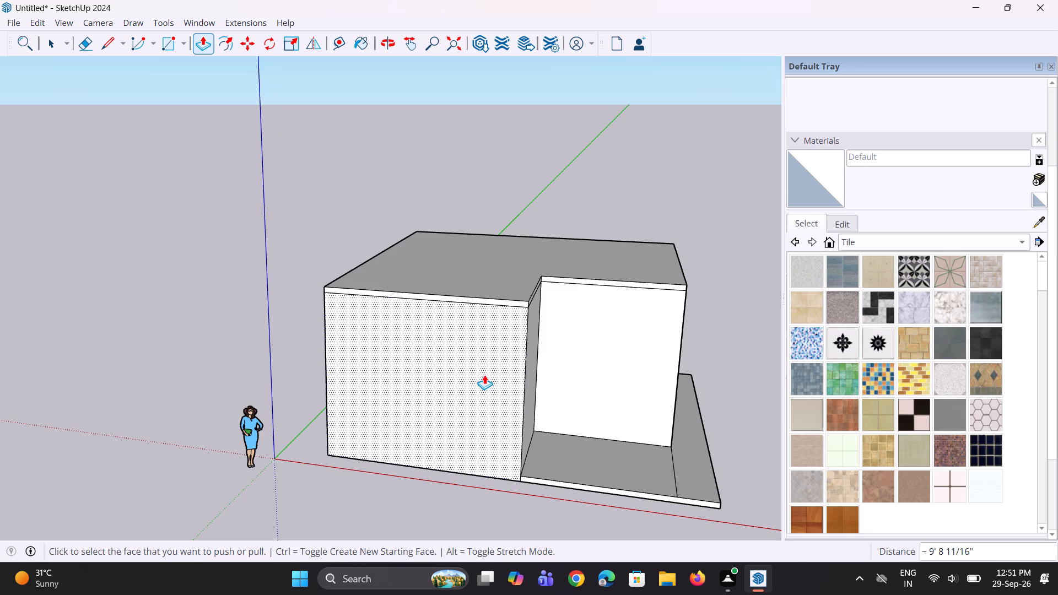
Draw an upright rectangle 17' 5 7/8" by about 1' 7" from the slab's lower edge along the projecting front wall.
key(r)
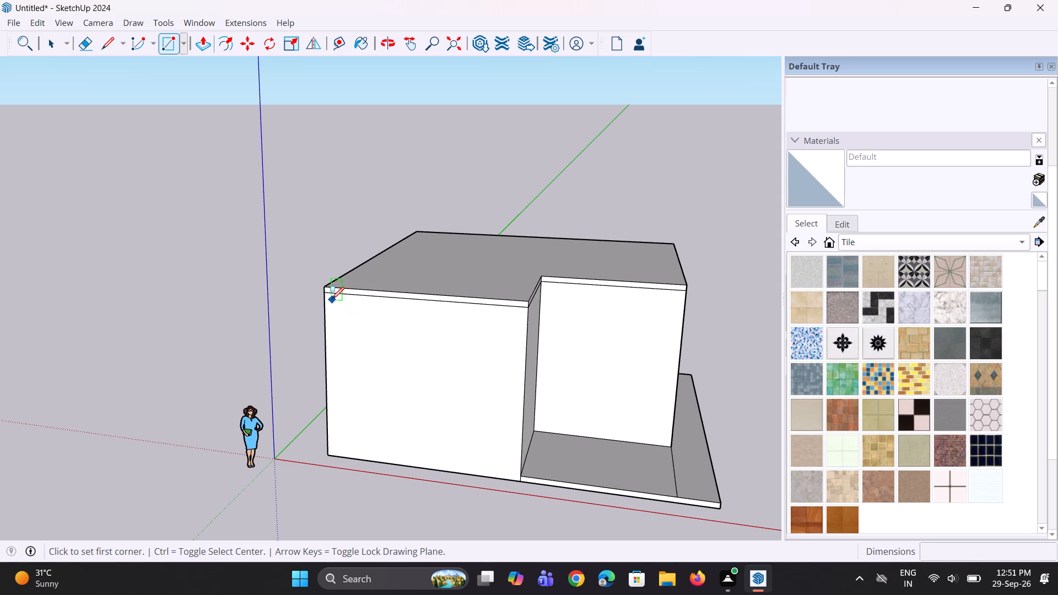
middle_drag(429, 310, 293, 364)
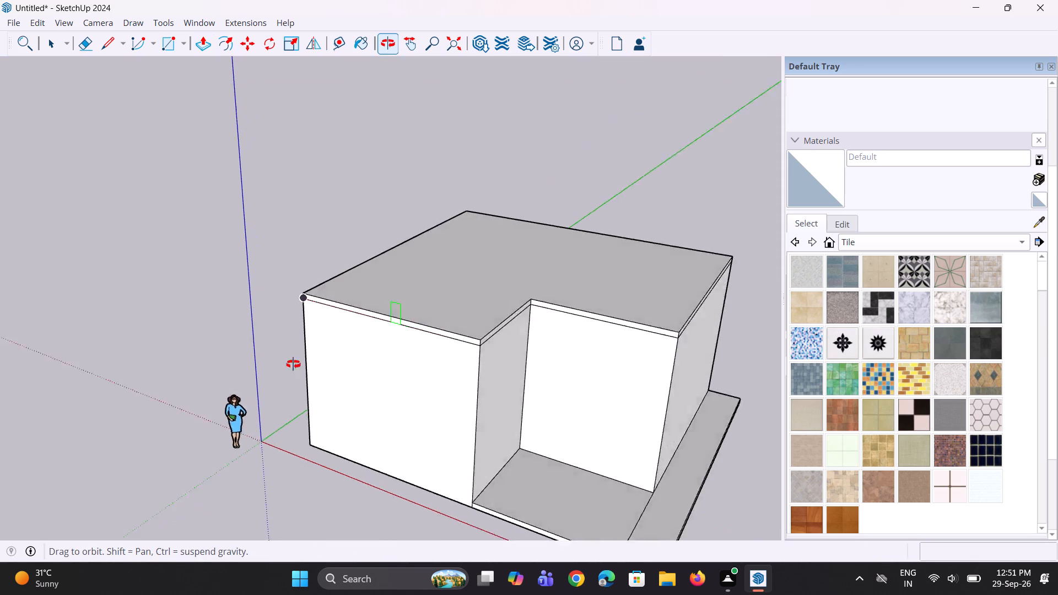
middle_drag(293, 364, 289, 365)
middle_drag(288, 366, 423, 332)
scroll(298, 297, up, 2)
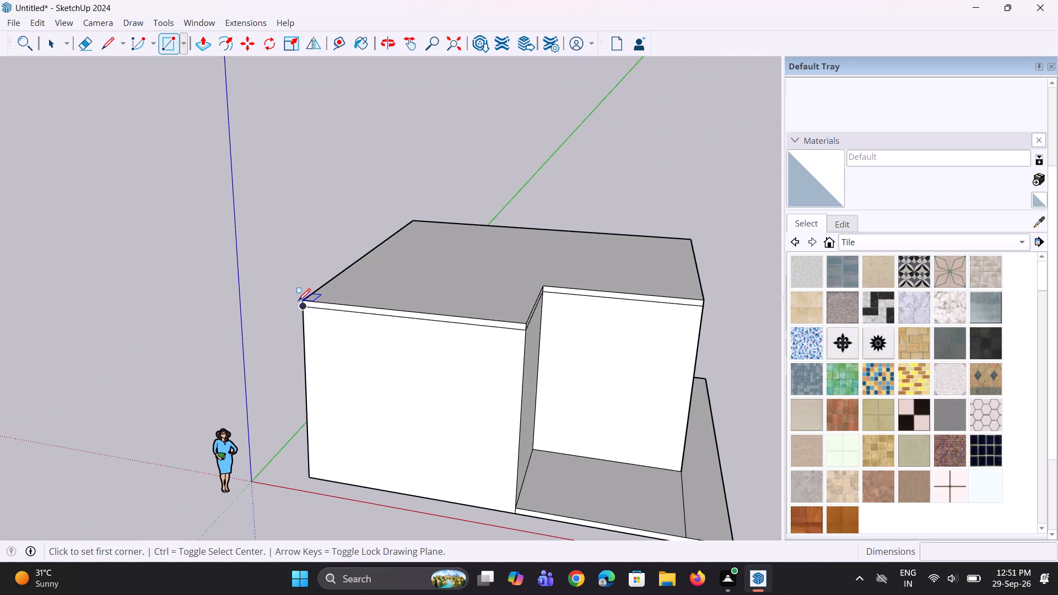
scroll(298, 301, up, 2)
click(307, 310)
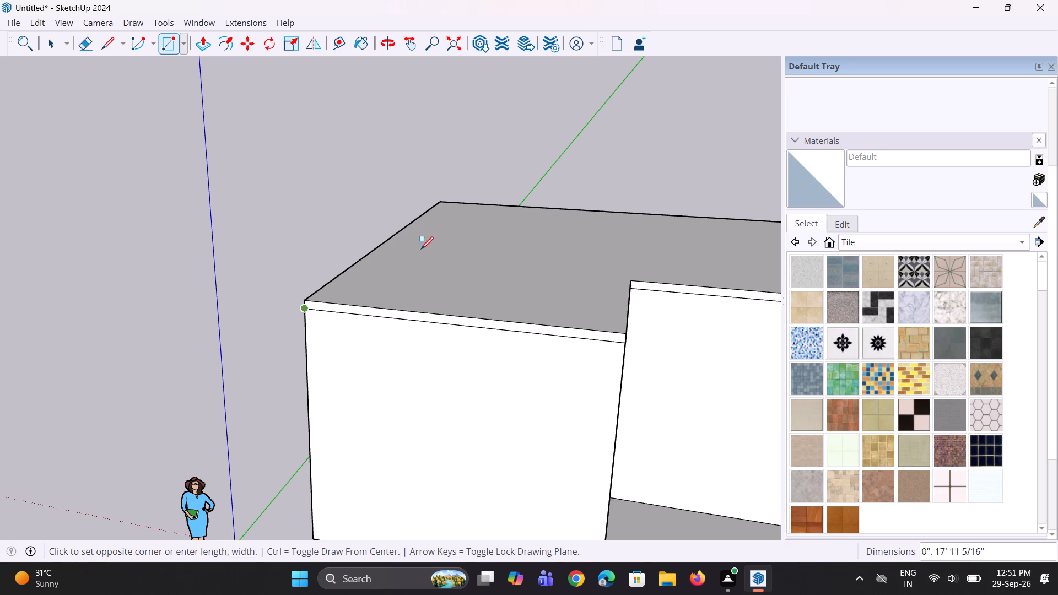
click(623, 344)
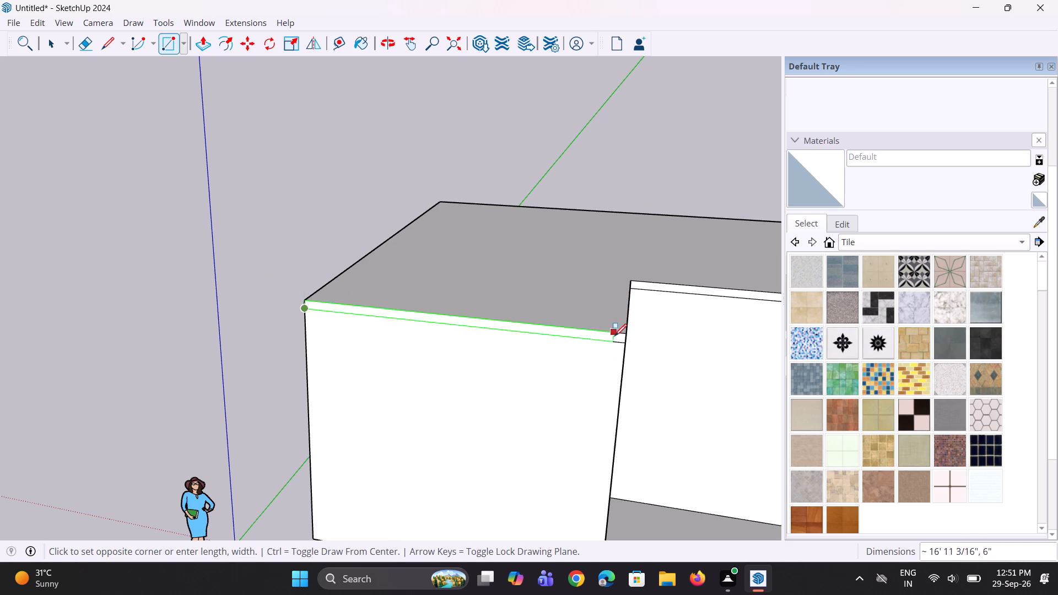
click(623, 309)
Push/Pull the upright strip's back face 5 1/8" inward over the roof to form a parapet.
middle_drag(620, 321, 460, 457)
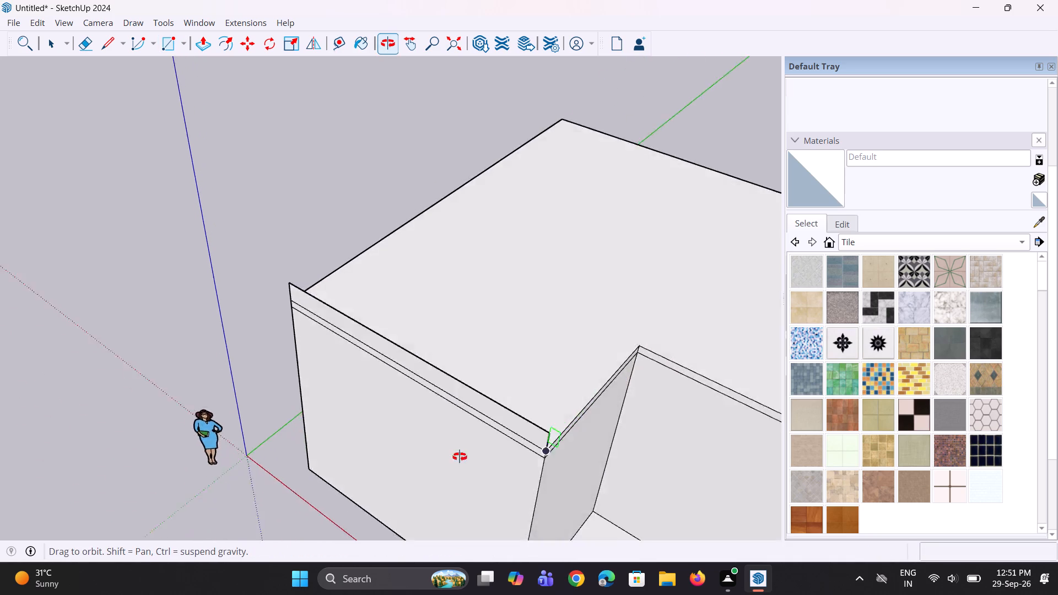
middle_drag(460, 457, 431, 462)
scroll(427, 433, up, 4)
middle_drag(425, 425, 136, 424)
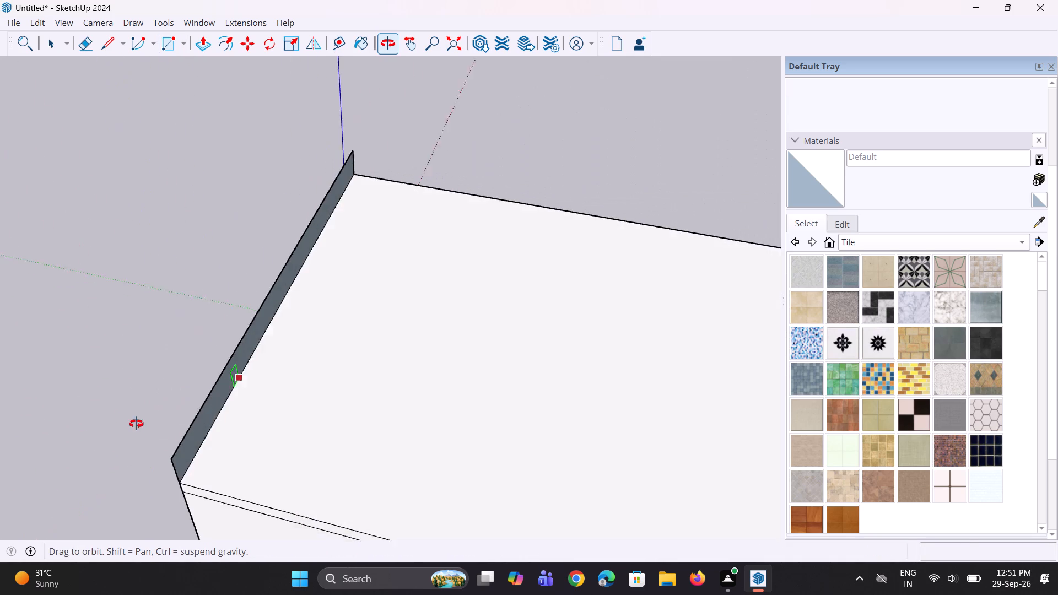
middle_drag(136, 424, 136, 415)
key(p)
scroll(204, 395, up, 2)
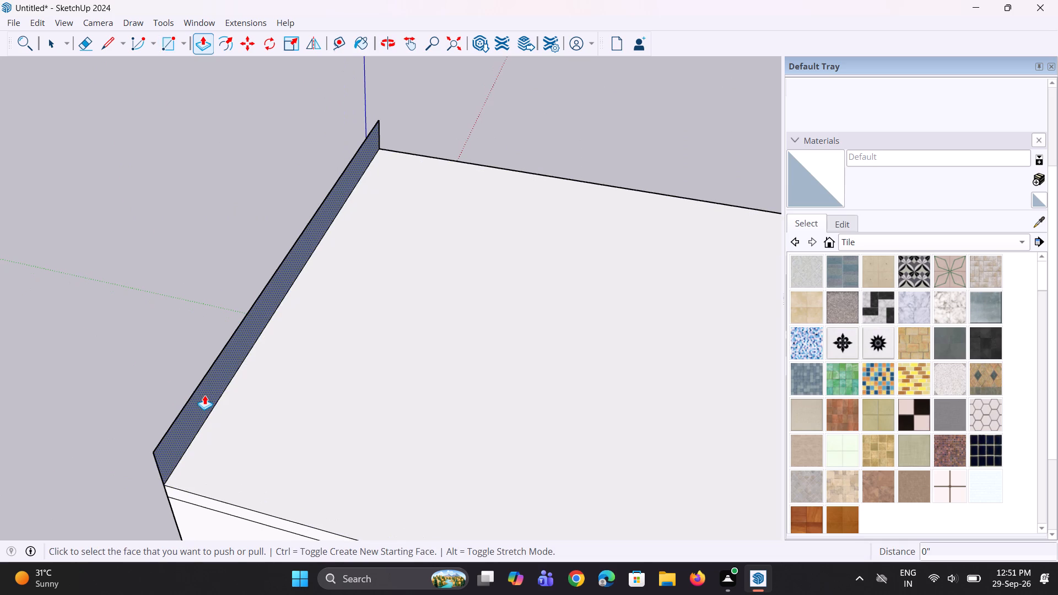
click(204, 395)
click(218, 401)
Erase the two horizontal slab lines on the projecting front wall, merging the parapet, slab and wall into one face.
middle_drag(191, 439, 742, 401)
scroll(211, 364, down, 3)
middle_drag(213, 363, 253, 333)
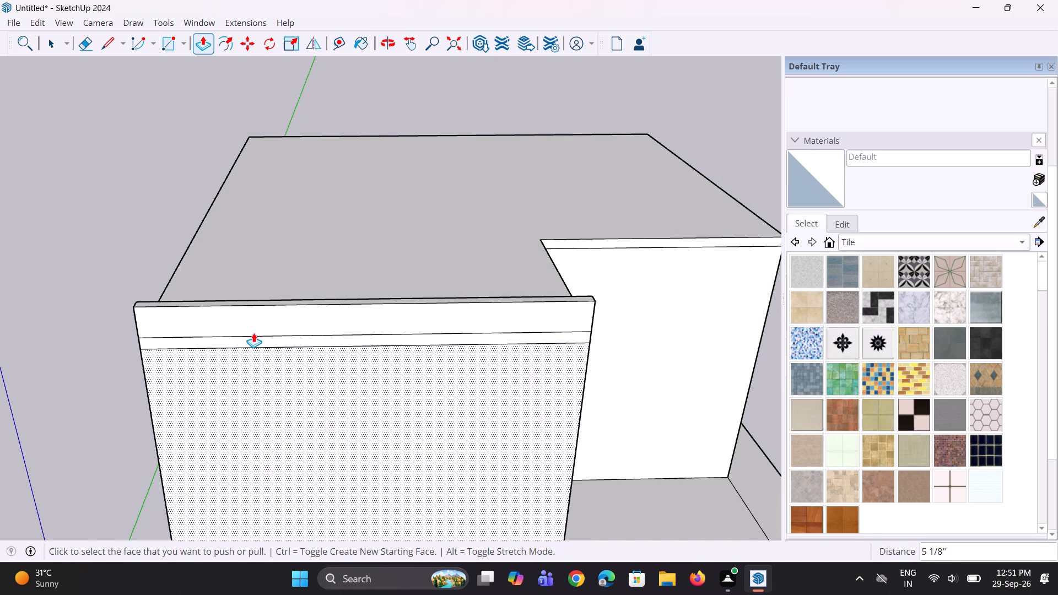
key(e)
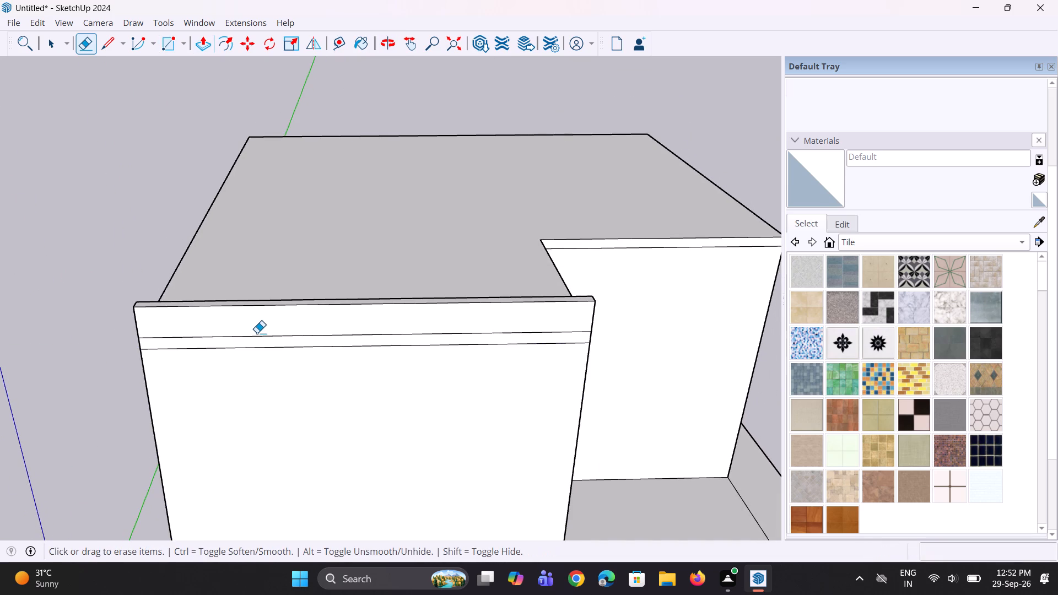
click(258, 339)
click(264, 340)
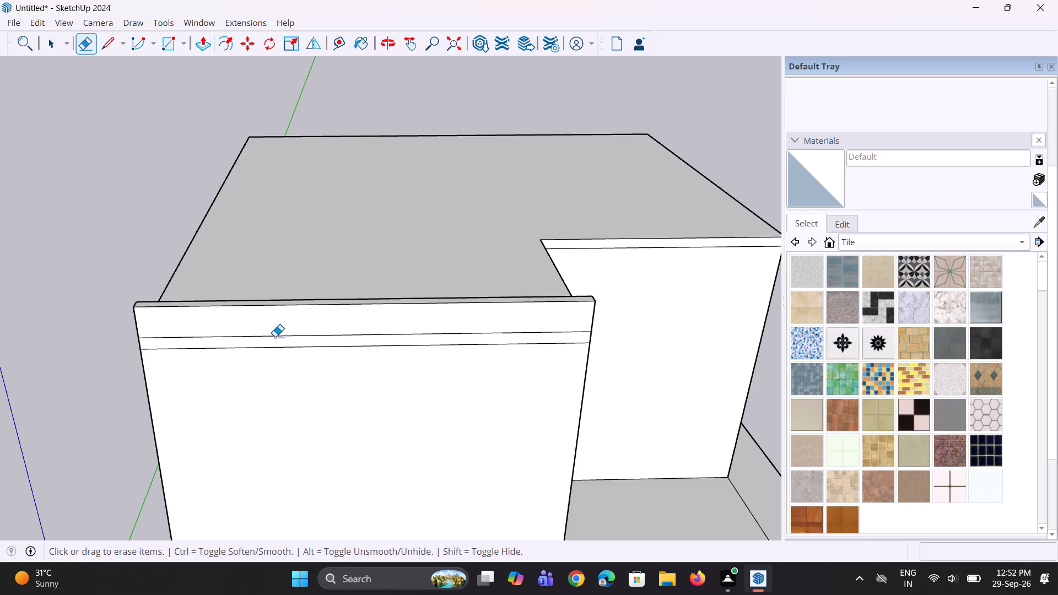
click(275, 337)
click(280, 349)
click(282, 351)
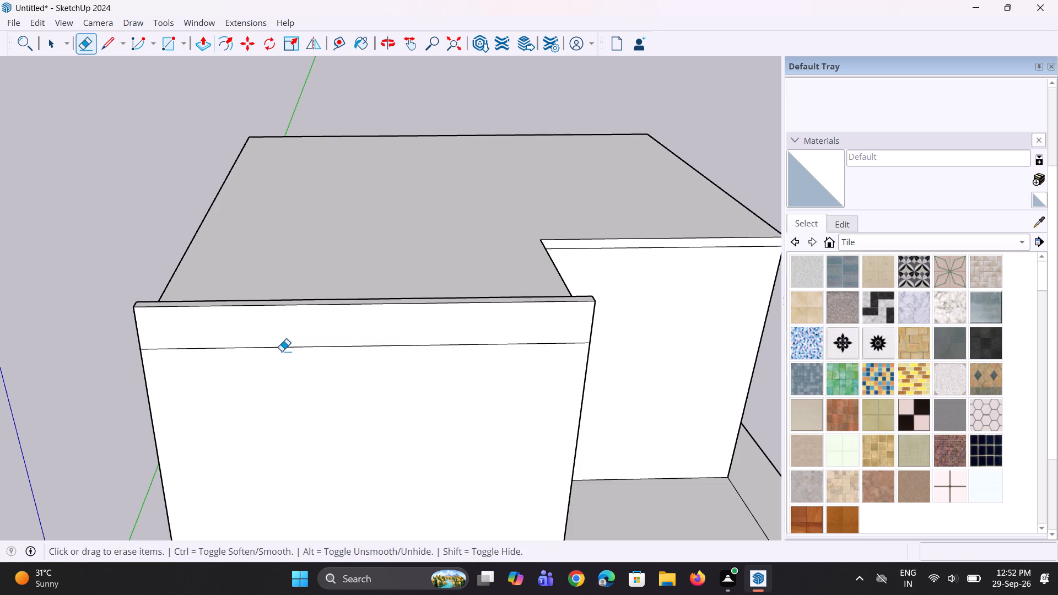
click(294, 350)
double_click(299, 348)
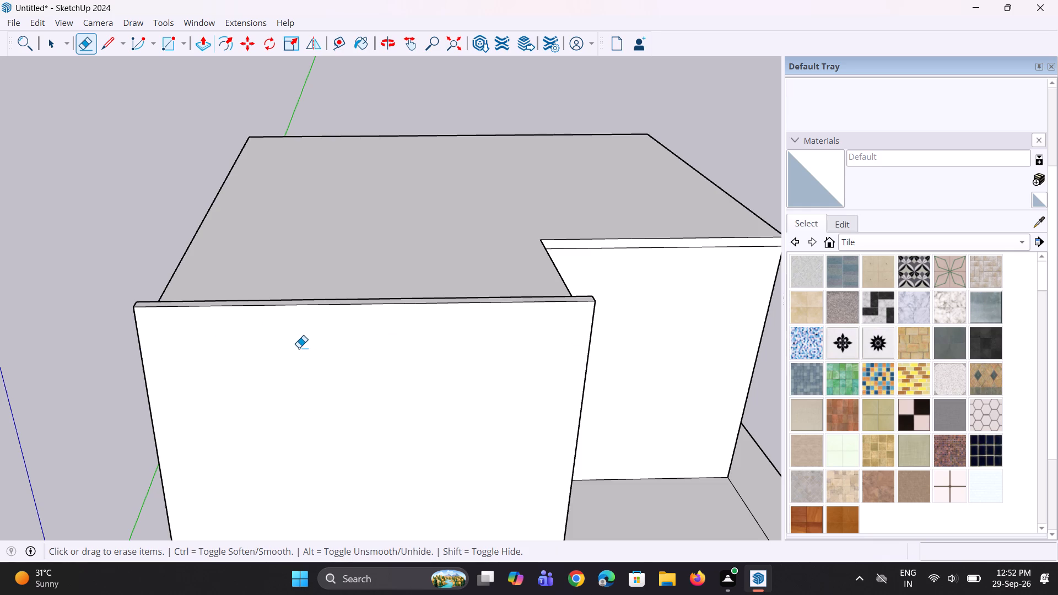
Push/Pull the top face of the front parapet up about 2' 10 11/16".
scroll(301, 410, down, 4)
middle_drag(293, 402, 241, 352)
scroll(251, 362, down, 3)
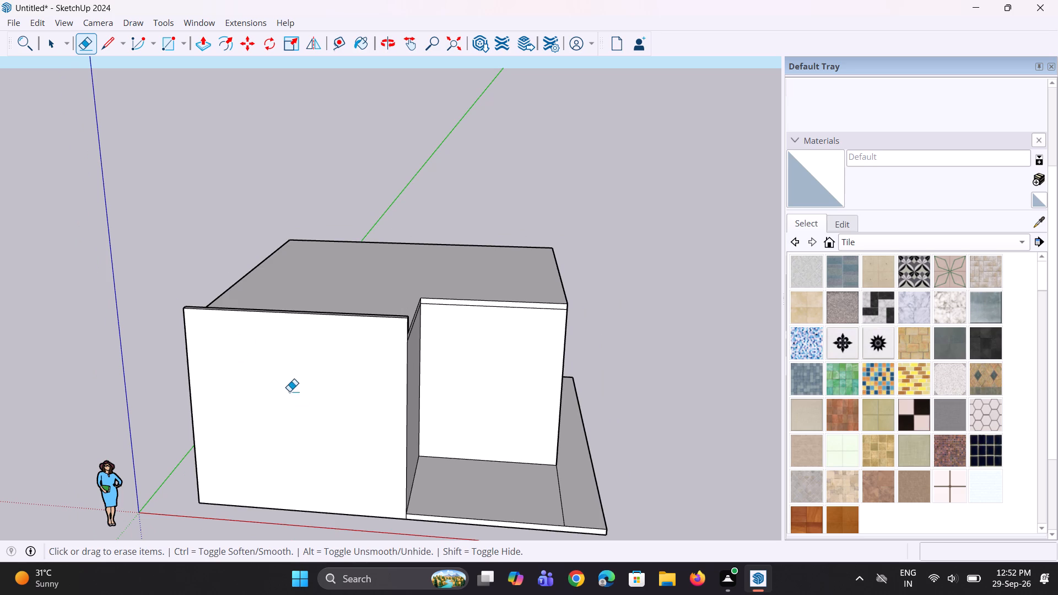
middle_drag(314, 413, 199, 482)
scroll(294, 344, up, 9)
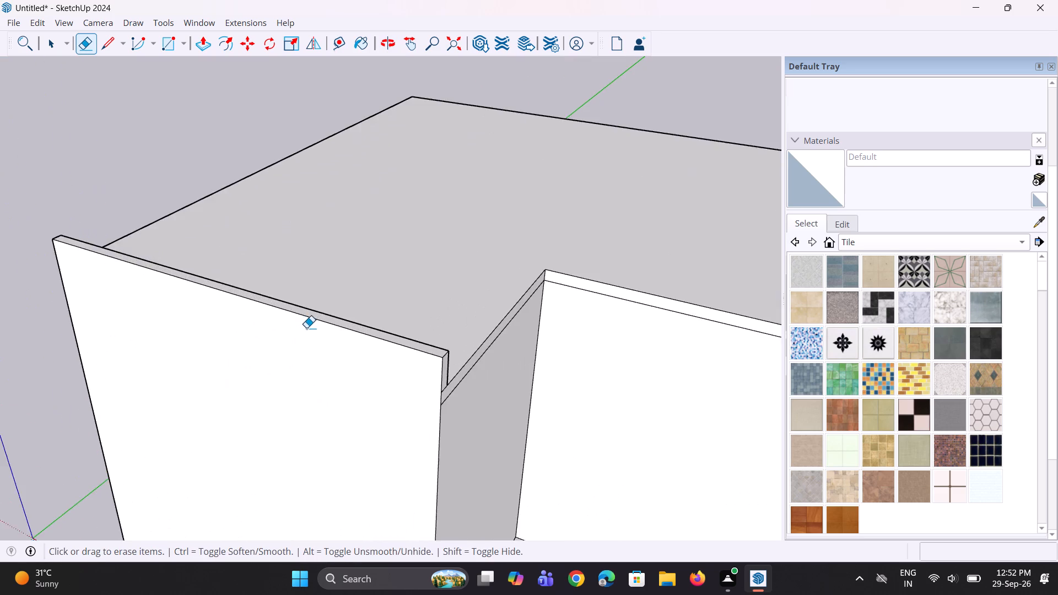
scroll(306, 328, up, 2)
key(space)
key(p)
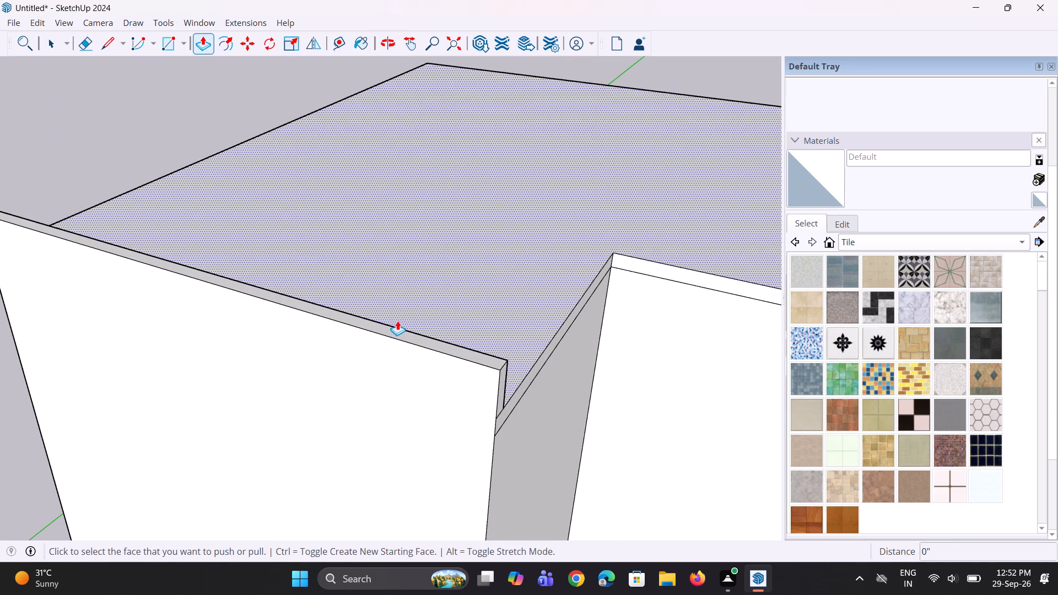
scroll(398, 336, up, 8)
click(404, 336)
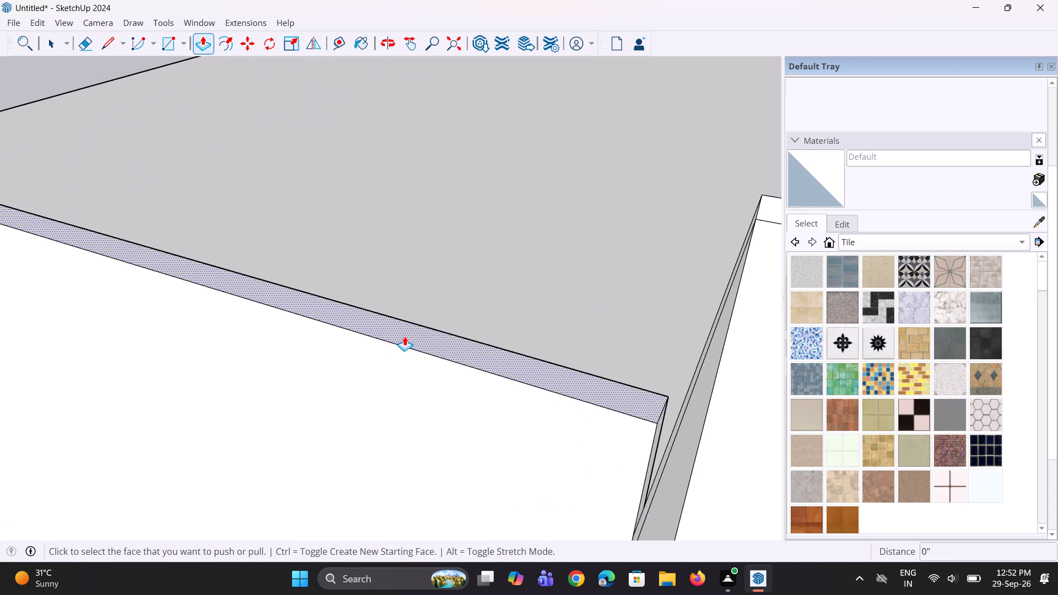
scroll(444, 236, down, 10)
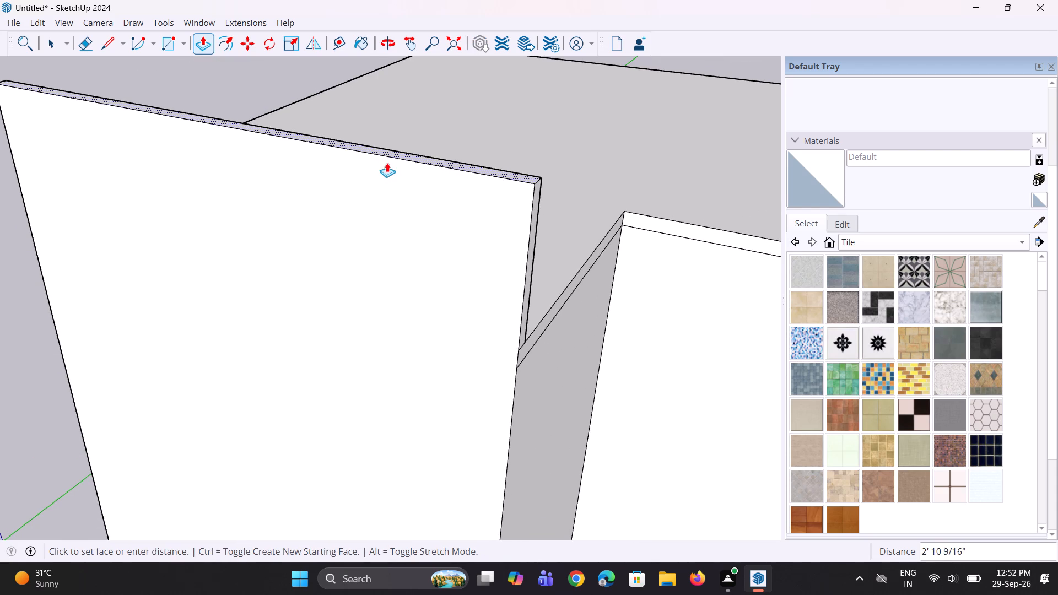
click(387, 161)
Examine the raised front wall's proportions against the roof, notch and plinth.
middle_drag(386, 256, 549, 229)
scroll(549, 229, down, 9)
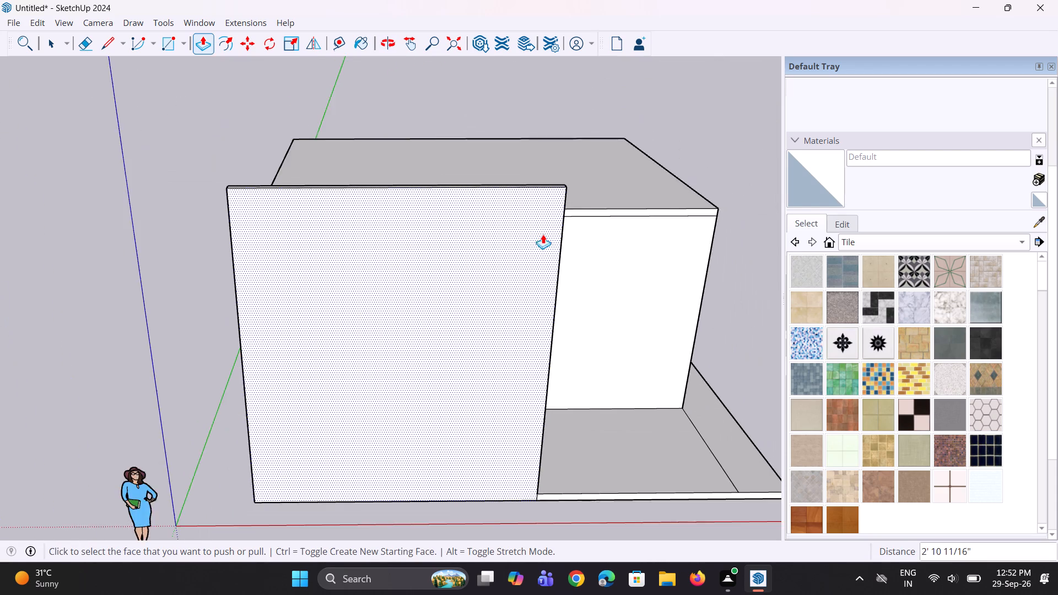
middle_drag(412, 248, 419, 222)
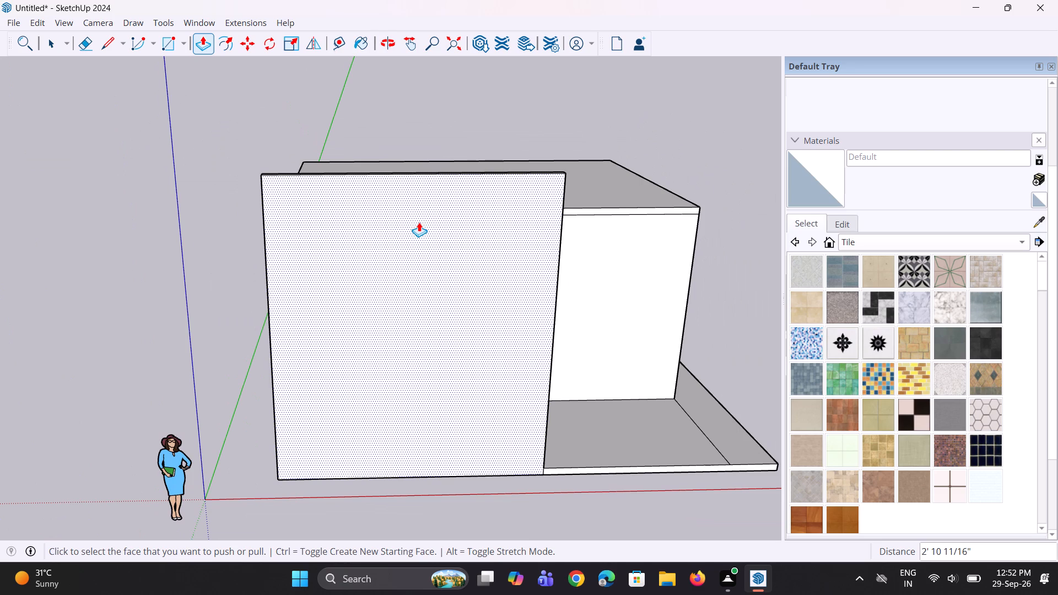
middle_drag(419, 222, 409, 238)
scroll(411, 238, down, 3)
middle_click(411, 238)
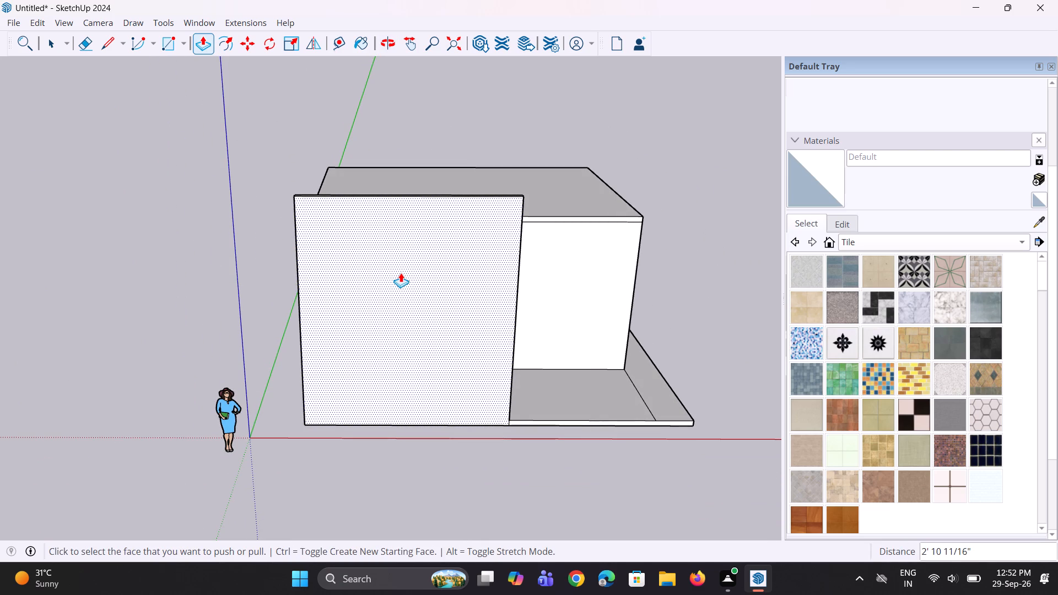
key(r)
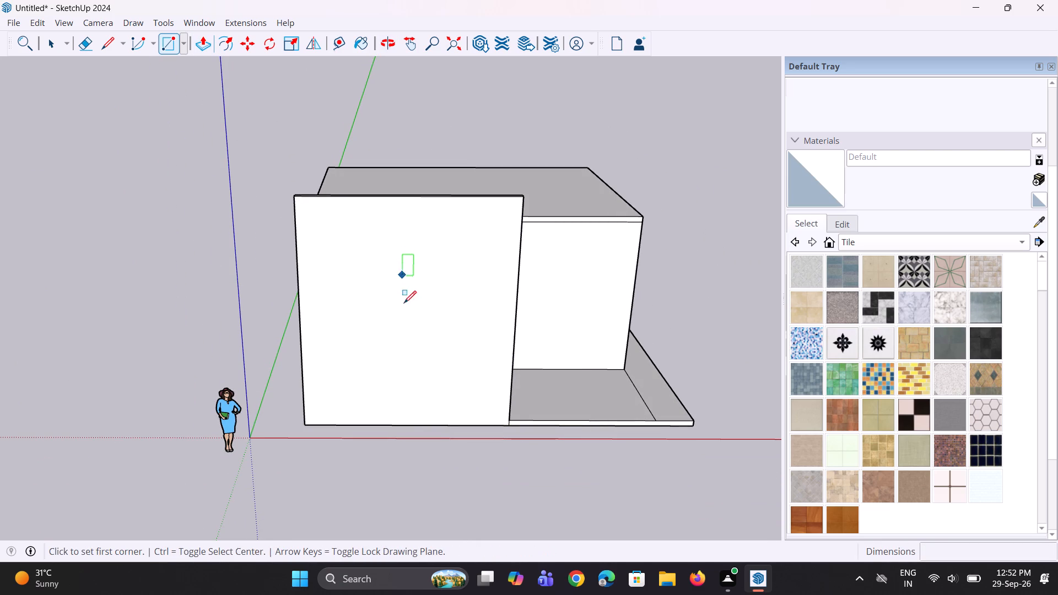
middle_drag(415, 325, 398, 316)
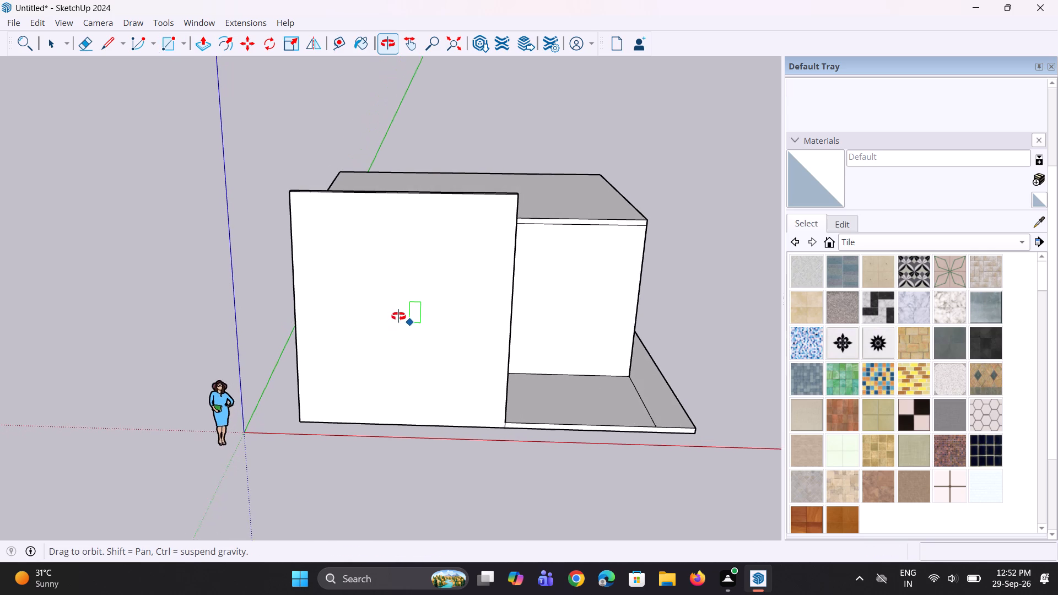
middle_drag(398, 316, 389, 322)
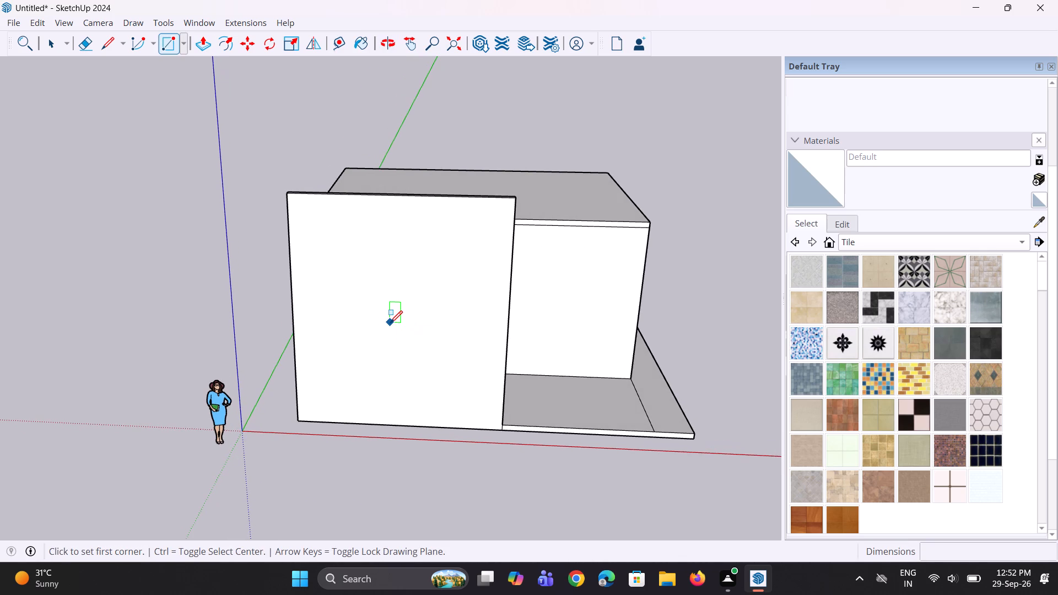
key(space)
middle_drag(469, 341, 399, 348)
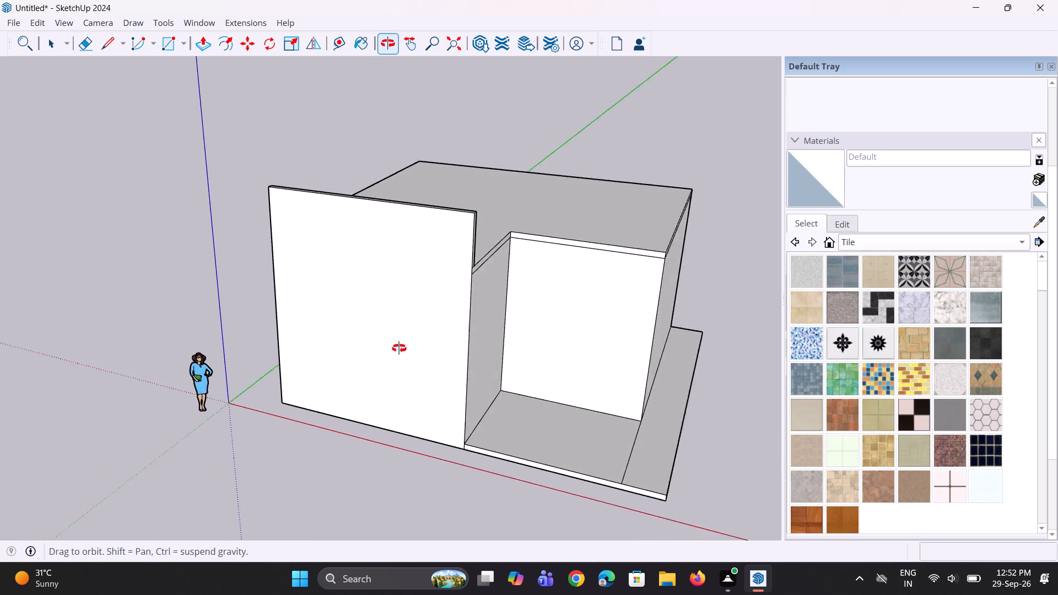
middle_drag(399, 348, 437, 346)
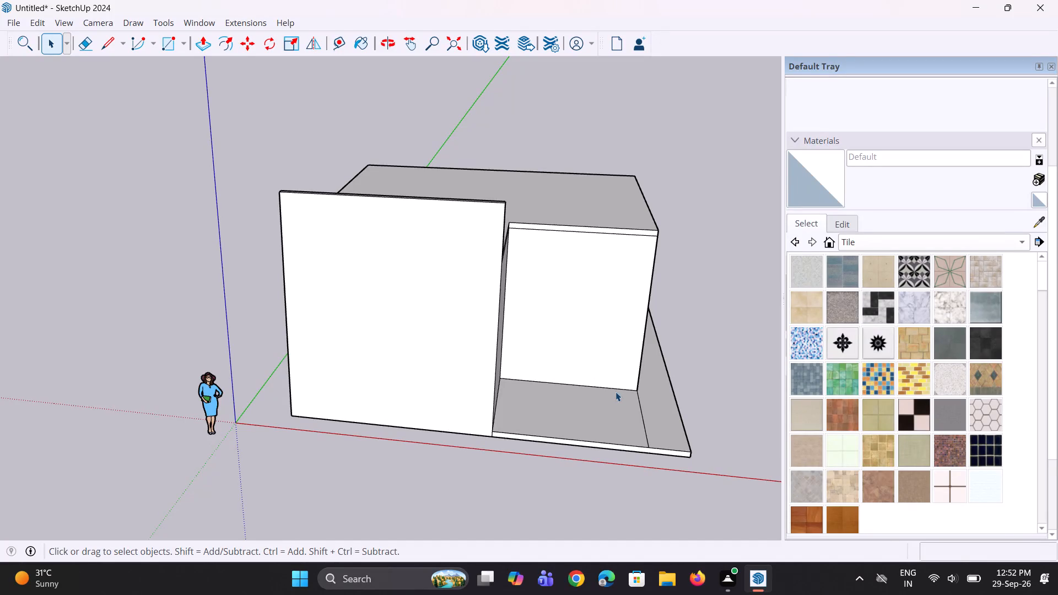
Push/Pull the front face of the plinth beside the projecting wall outward about 2' 3 7/8".
scroll(616, 392, down, 2)
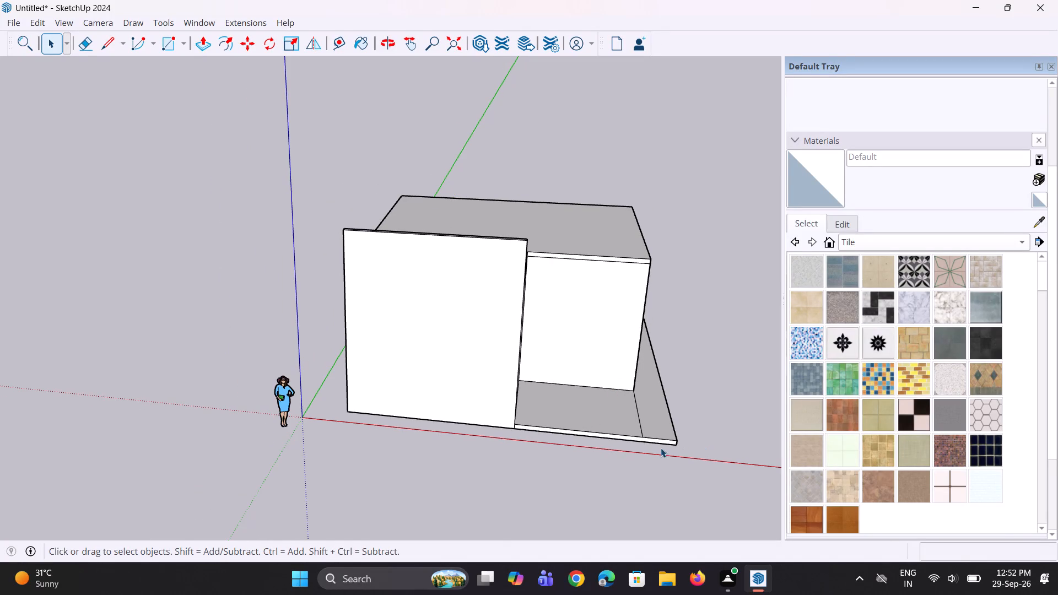
middle_drag(654, 446, 598, 454)
scroll(505, 452, up, 3)
key(p)
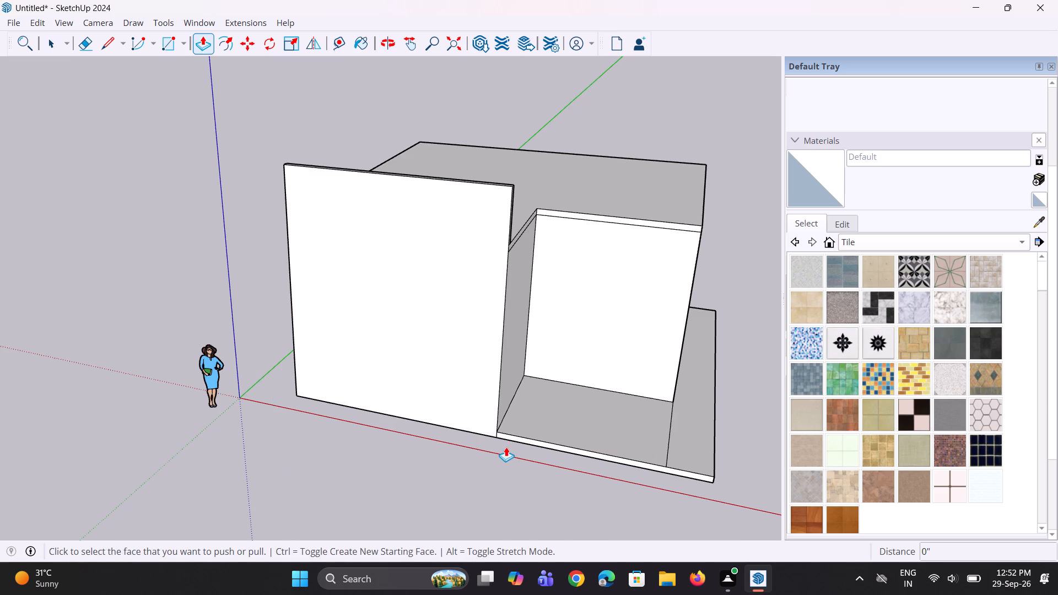
click(521, 439)
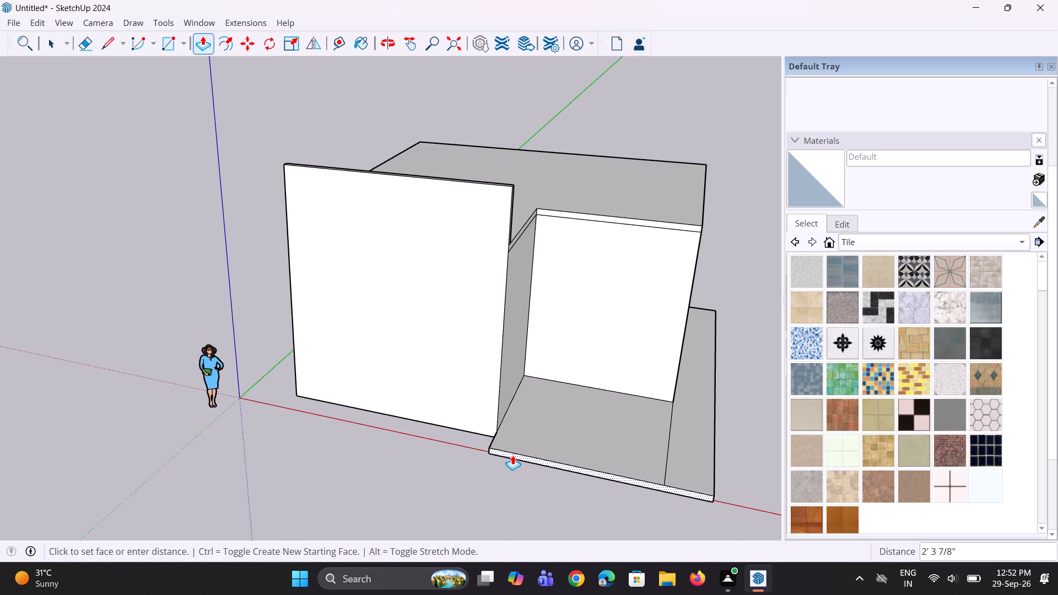
click(512, 455)
Push/Pull the exposed end face of the plinth extension 17' 5 7/8" so the plinth runs along the projecting wall's full front.
middle_drag(419, 453, 569, 457)
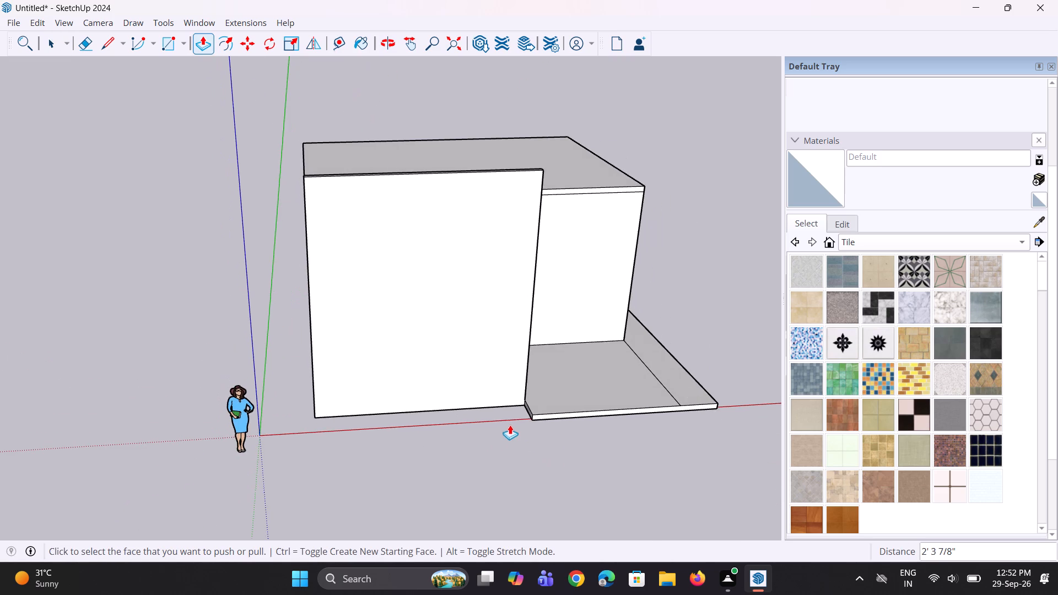
middle_drag(510, 424, 551, 430)
scroll(527, 412, up, 4)
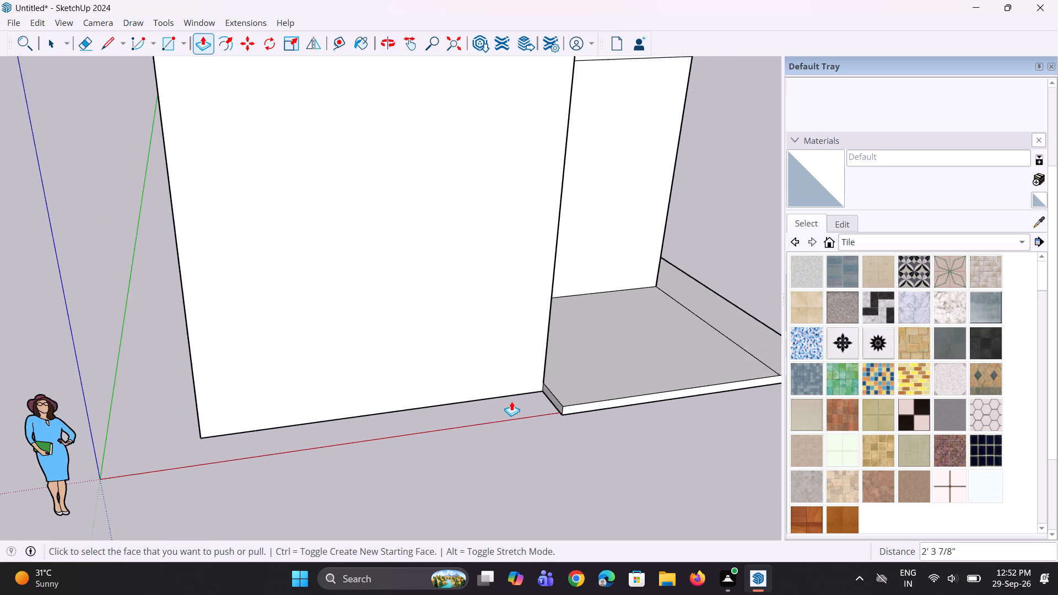
scroll(511, 401, up, 4)
click(559, 393)
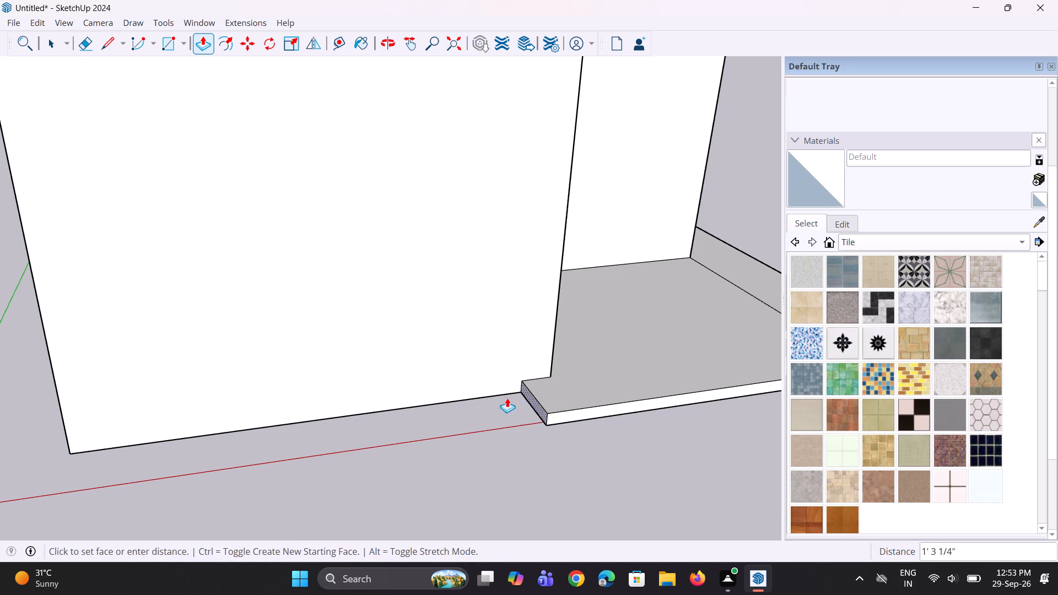
scroll(456, 414, down, 5)
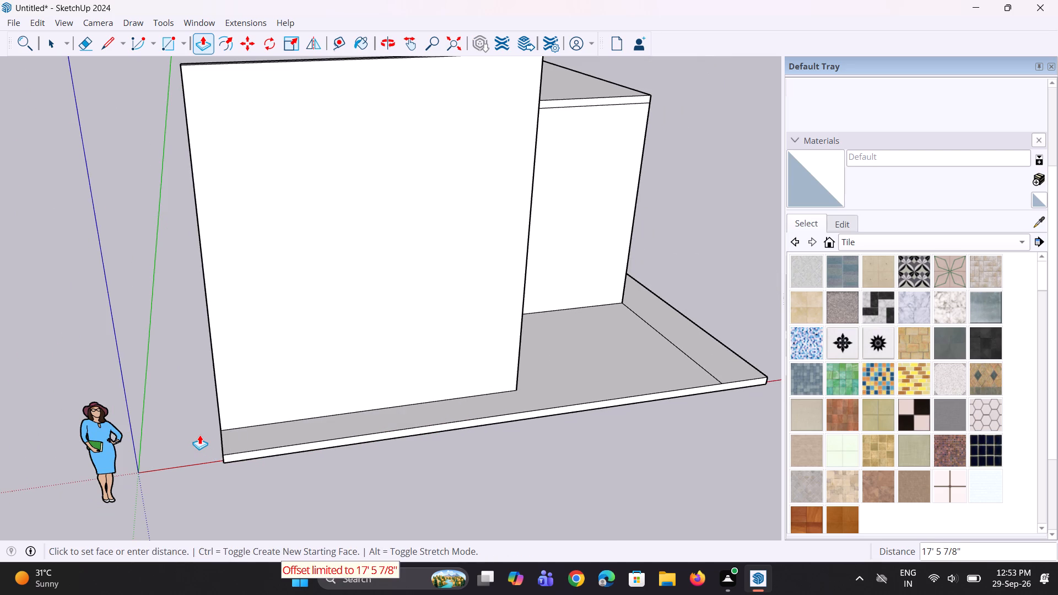
click(202, 430)
Copy the plinth's front top edge inward about 1' 6 5/8" toward the projecting wall.
middle_drag(358, 434, 386, 437)
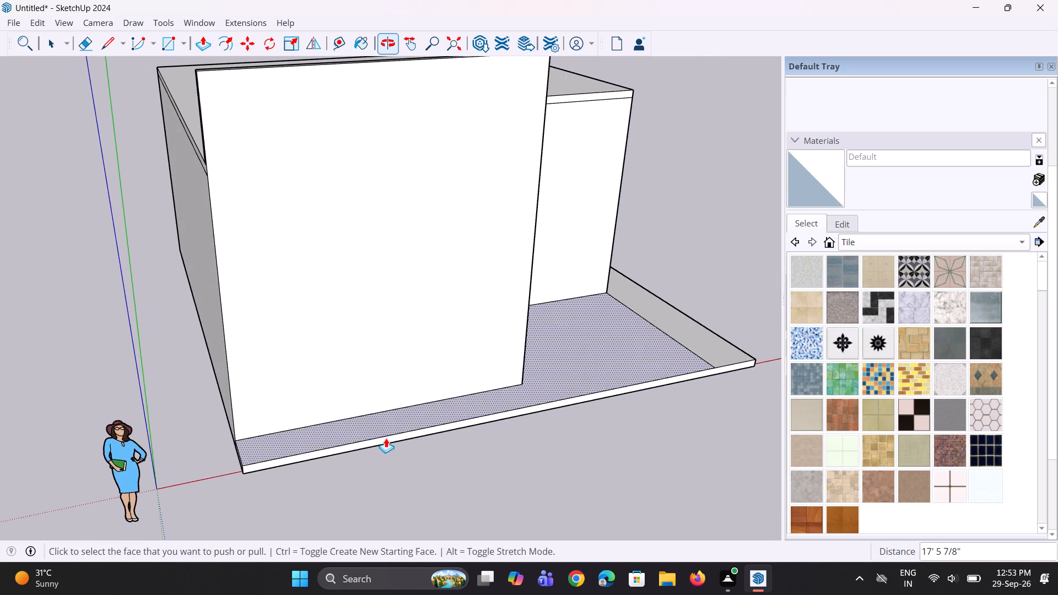
middle_drag(273, 451, 421, 481)
scroll(279, 457, down, 1)
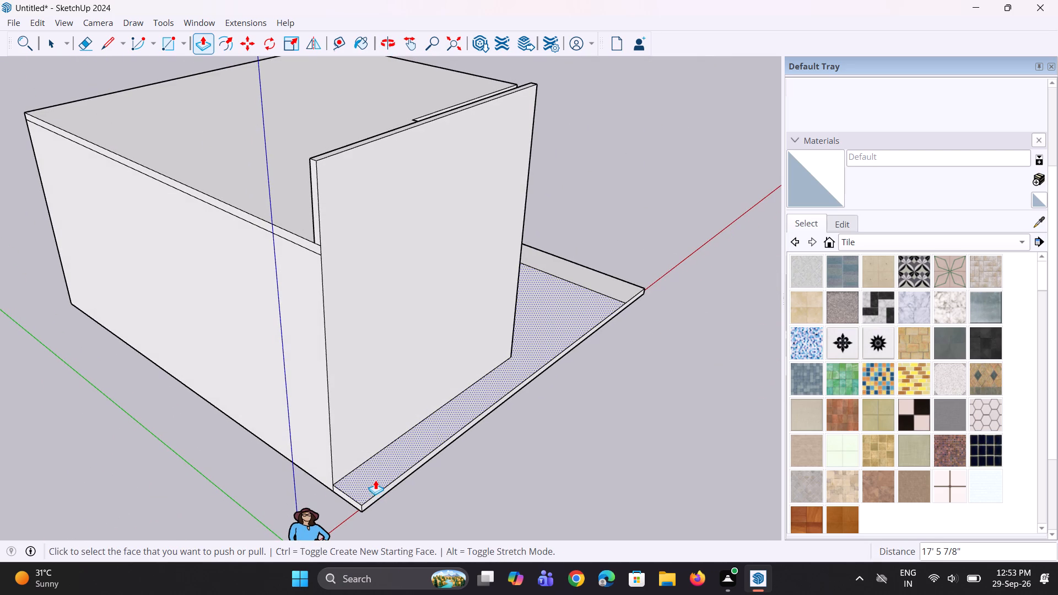
scroll(362, 491, up, 2)
key(space)
key(space)
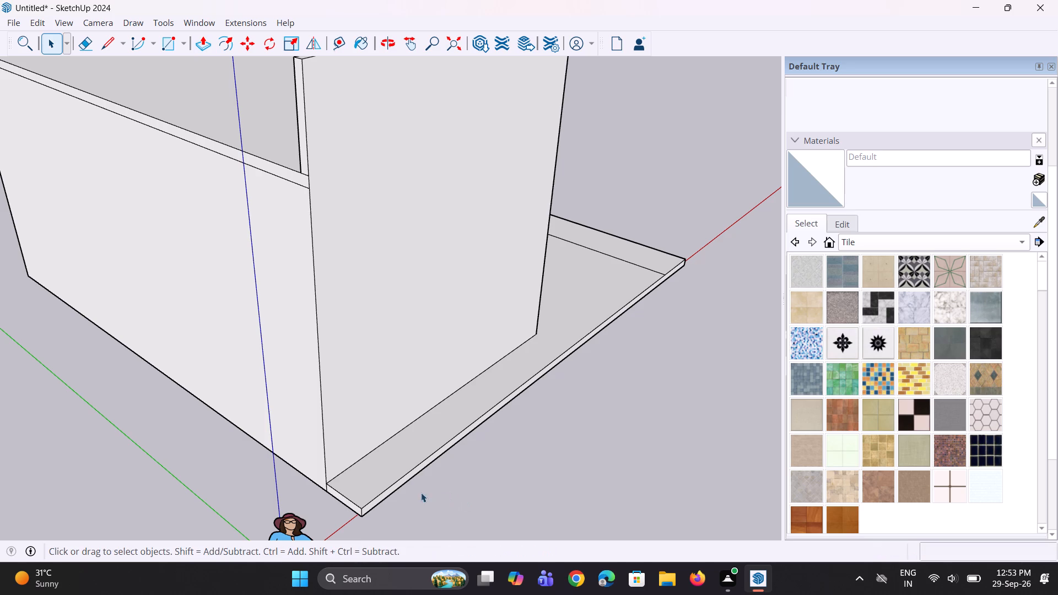
click(400, 478)
key(m)
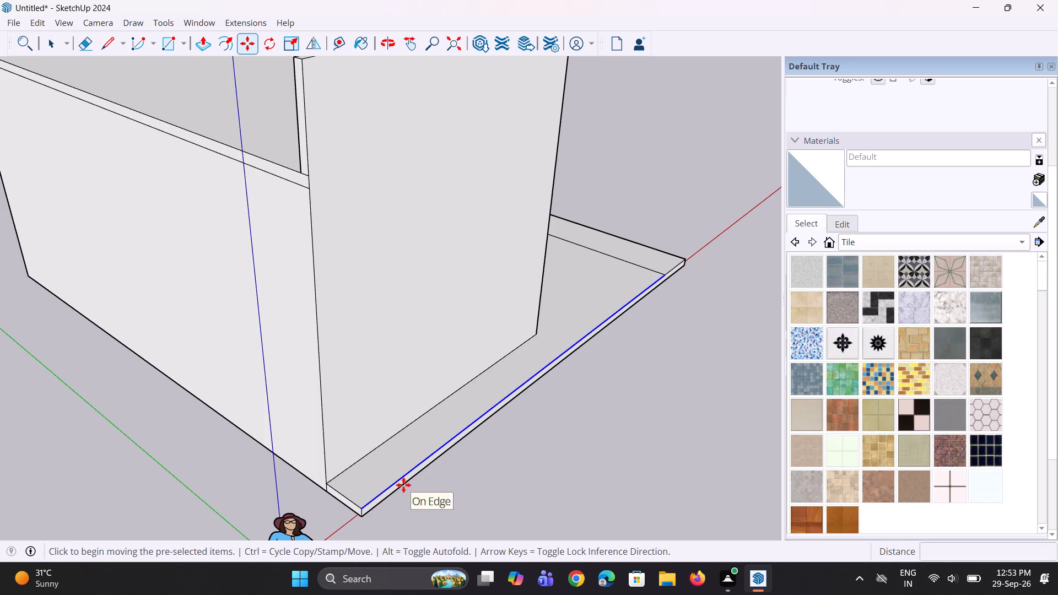
click(365, 507)
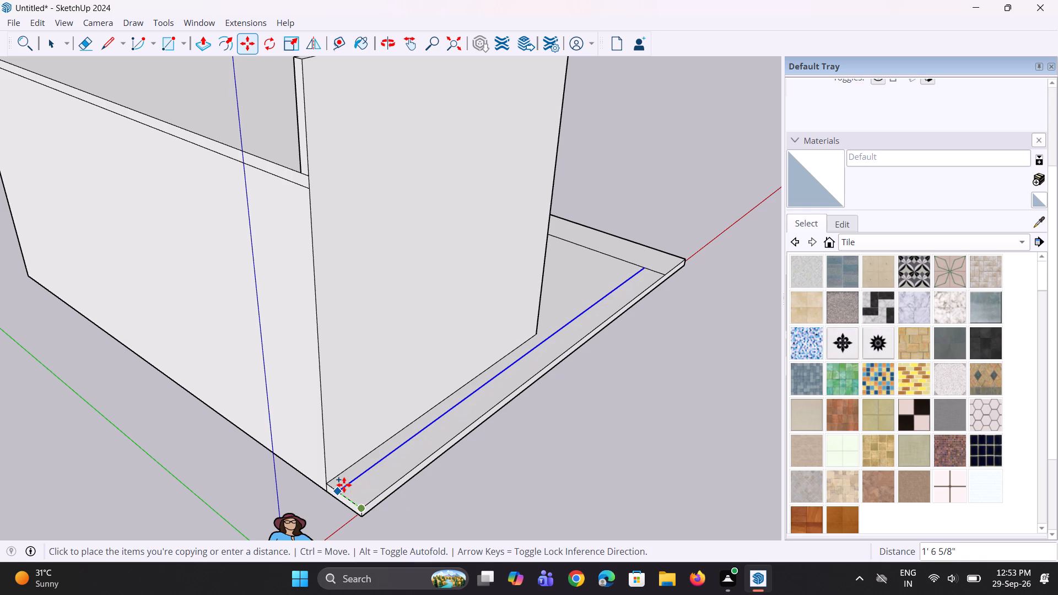
click(344, 485)
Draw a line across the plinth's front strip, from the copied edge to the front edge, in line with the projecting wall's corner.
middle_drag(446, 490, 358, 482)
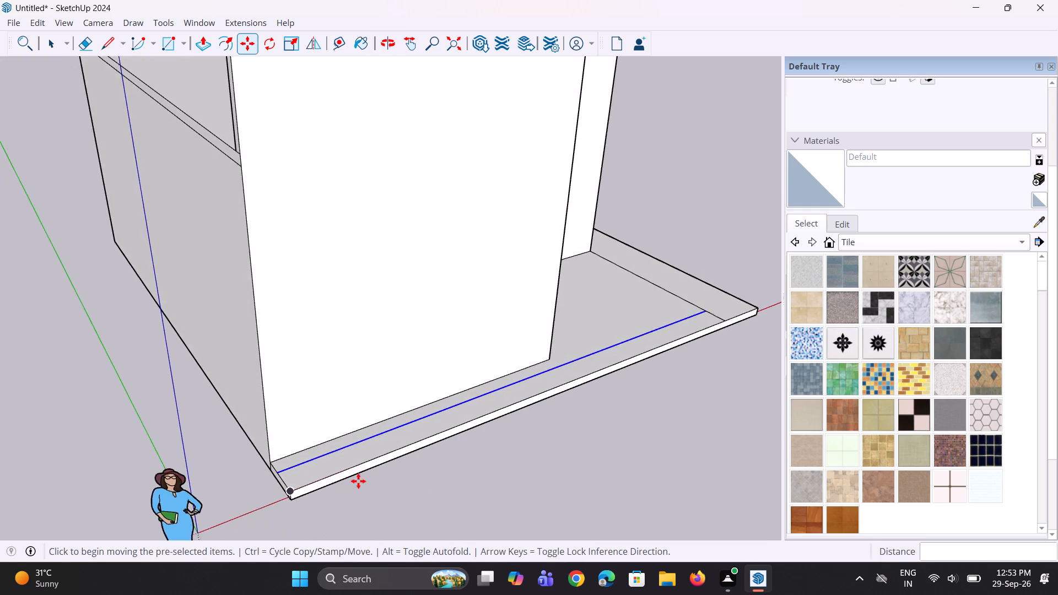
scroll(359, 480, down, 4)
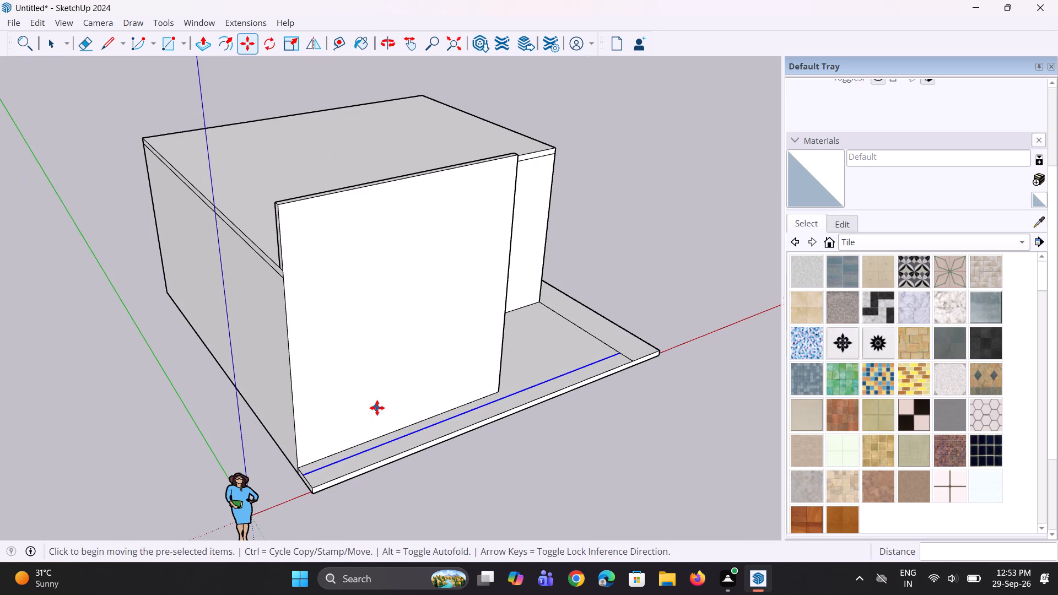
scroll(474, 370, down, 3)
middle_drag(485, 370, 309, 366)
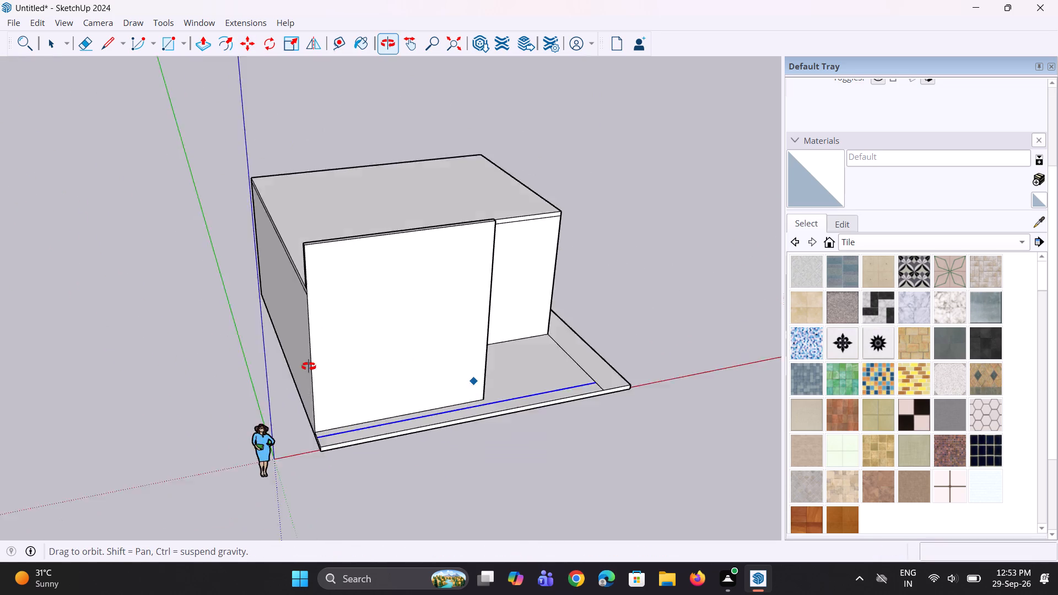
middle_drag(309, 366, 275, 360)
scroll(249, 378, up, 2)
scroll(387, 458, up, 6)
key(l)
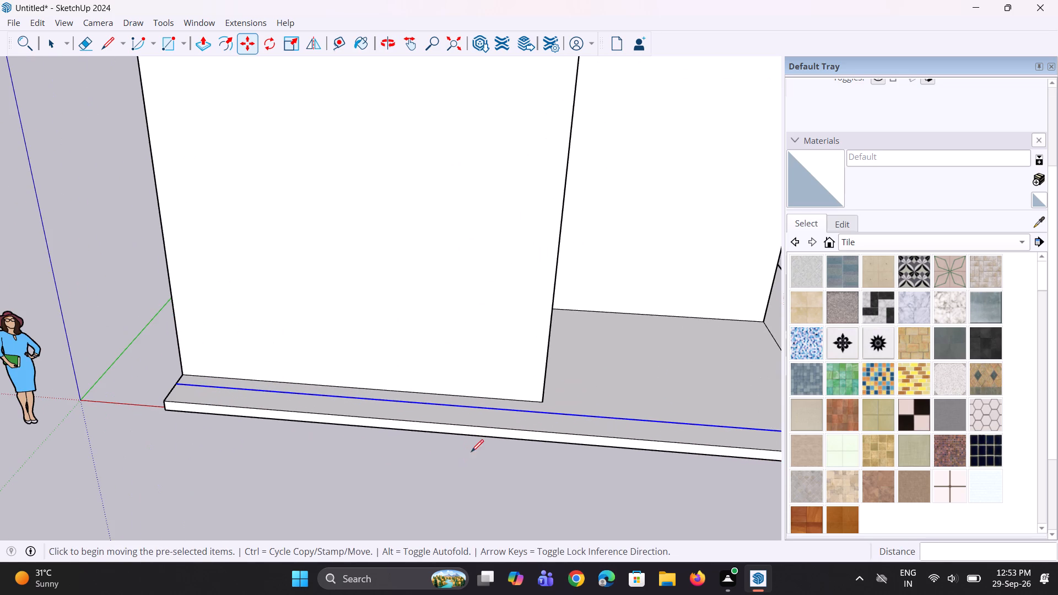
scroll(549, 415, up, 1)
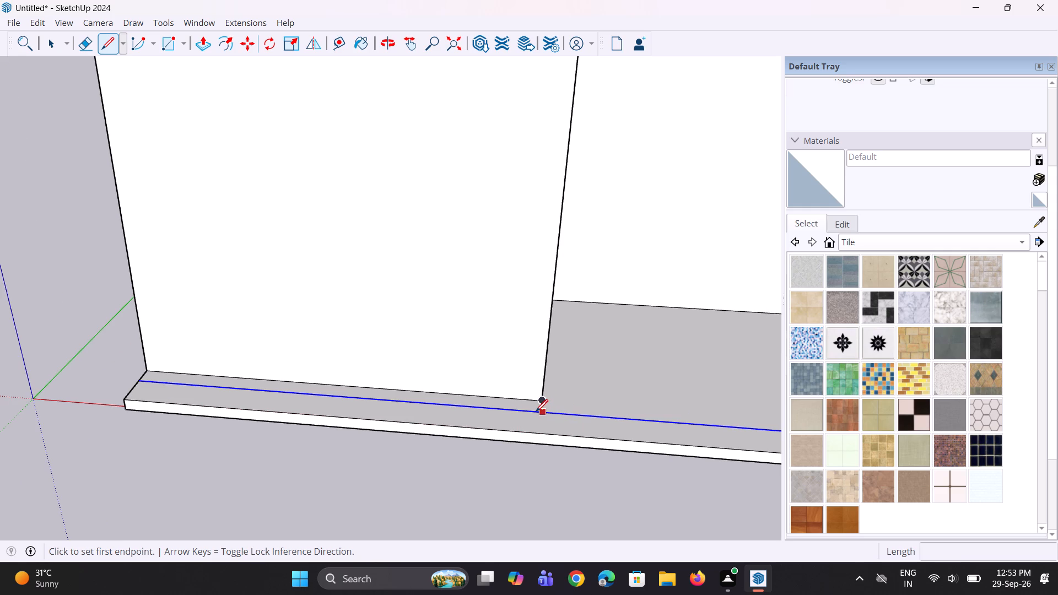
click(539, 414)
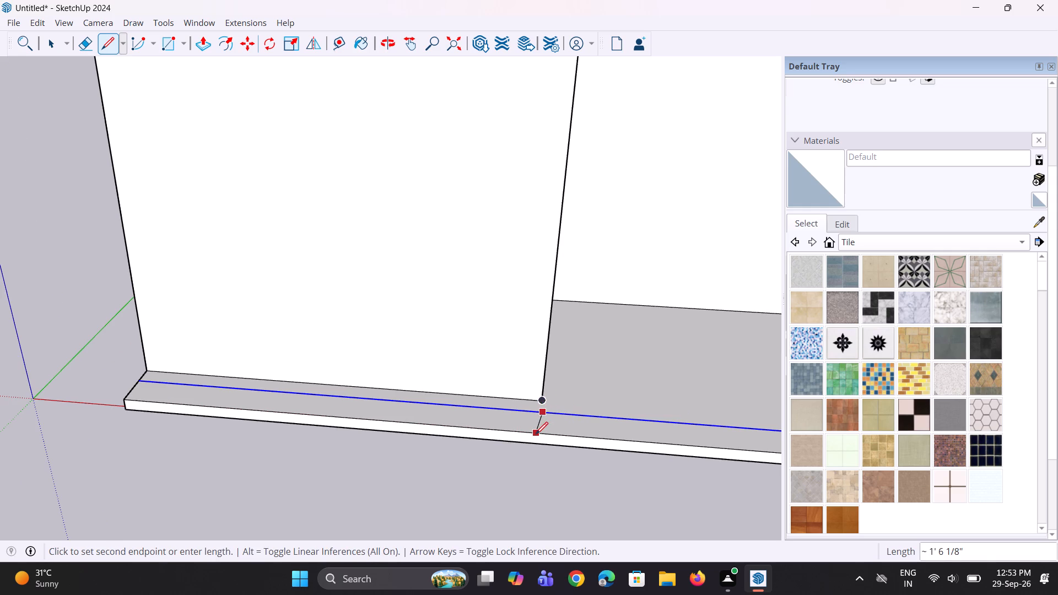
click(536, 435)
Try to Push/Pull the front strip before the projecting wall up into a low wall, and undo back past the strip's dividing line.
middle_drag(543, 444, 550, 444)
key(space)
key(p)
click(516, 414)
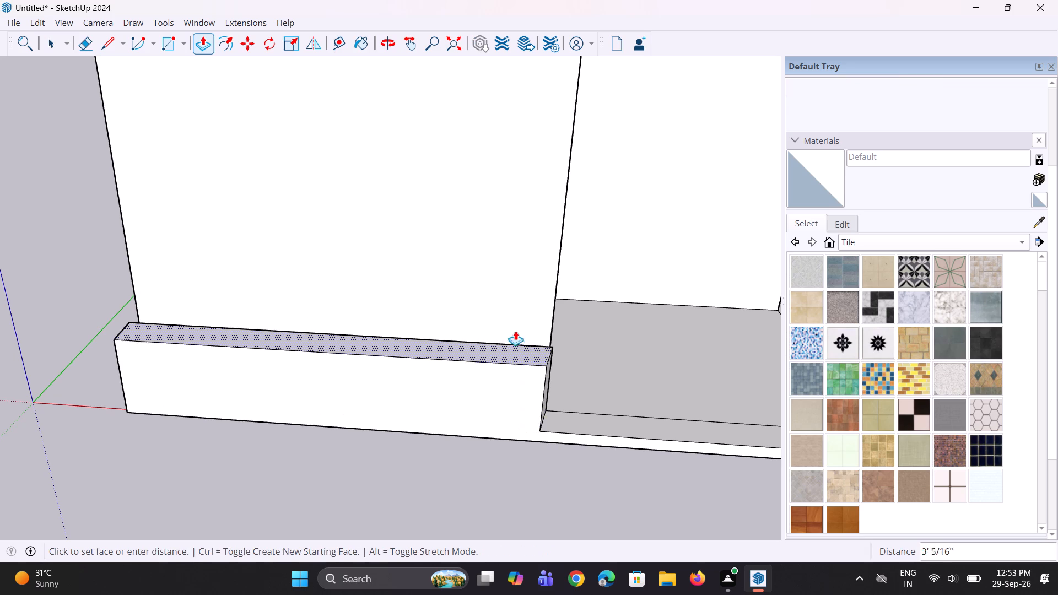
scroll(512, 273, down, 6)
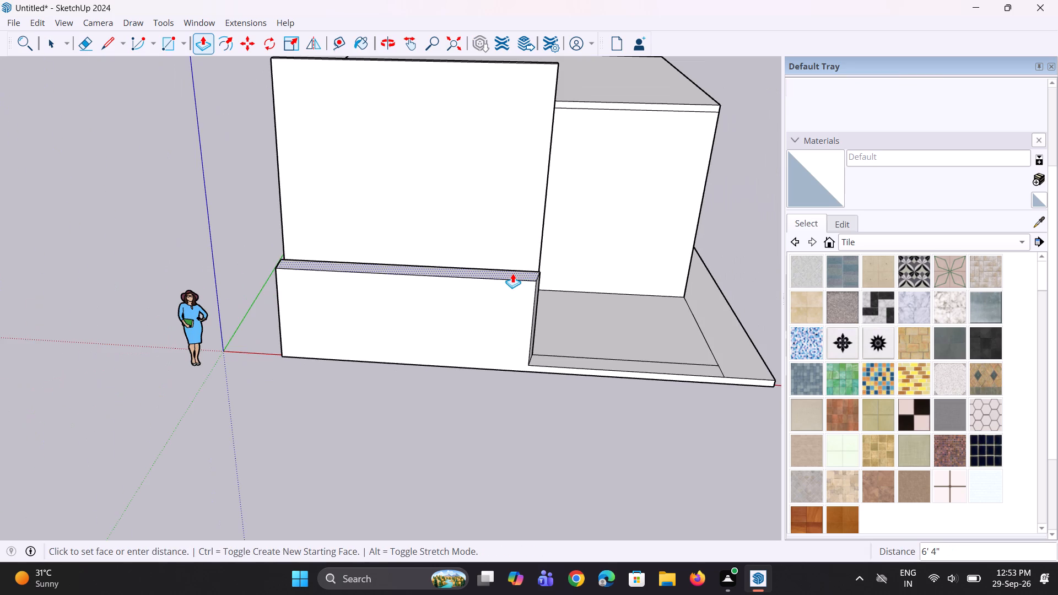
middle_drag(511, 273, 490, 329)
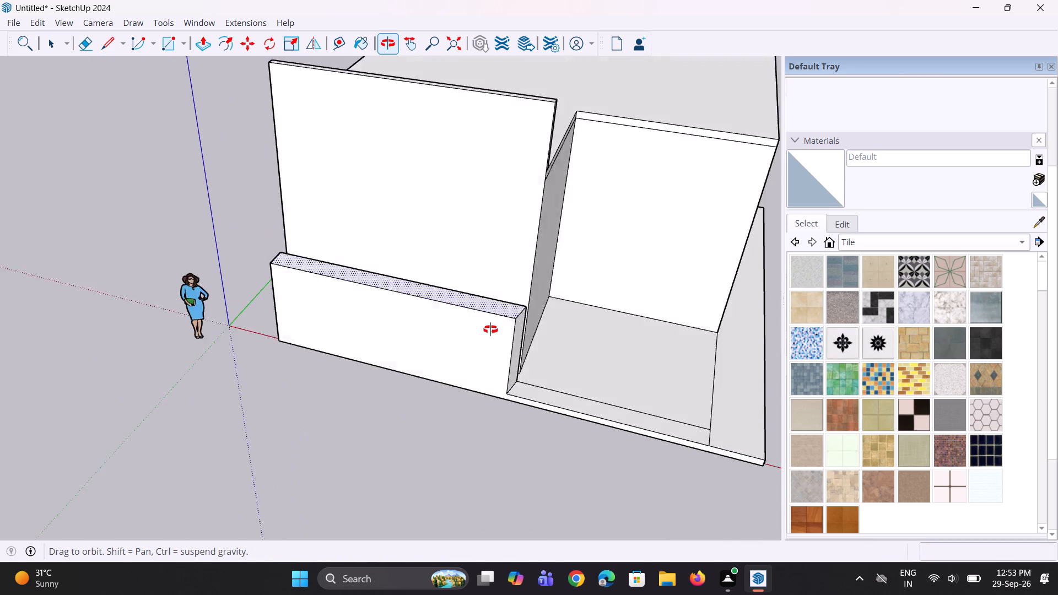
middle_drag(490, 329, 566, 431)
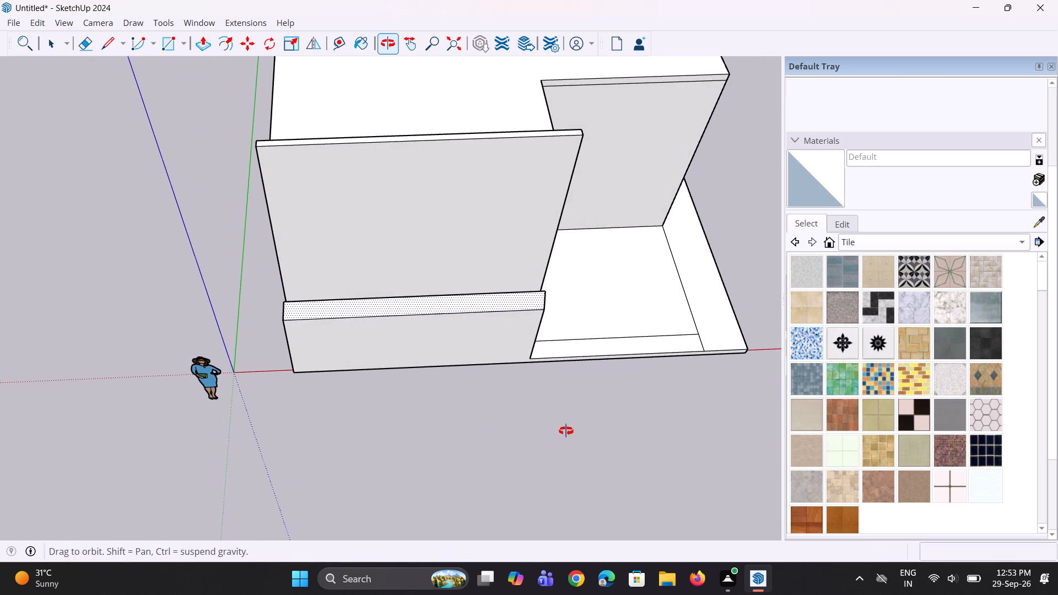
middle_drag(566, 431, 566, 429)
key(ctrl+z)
Move the copied line on the plinth about 3 5/8" toward the plinth's front edge to narrow the strip.
middle_drag(235, 360, 429, 359)
scroll(387, 356, up, 6)
key(space)
key(space)
click(388, 358)
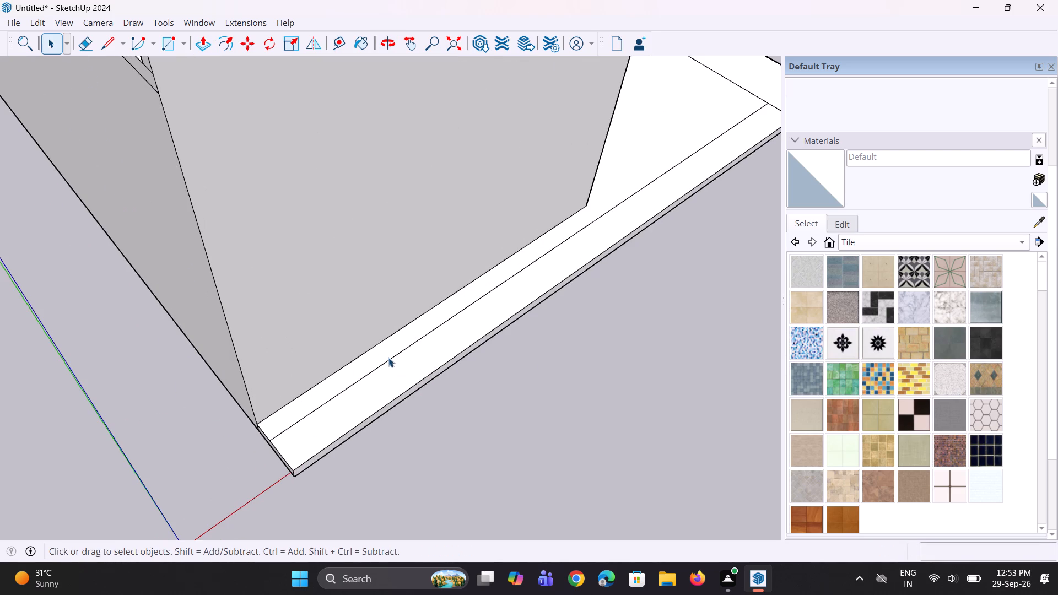
key(m)
scroll(276, 502, up, 6)
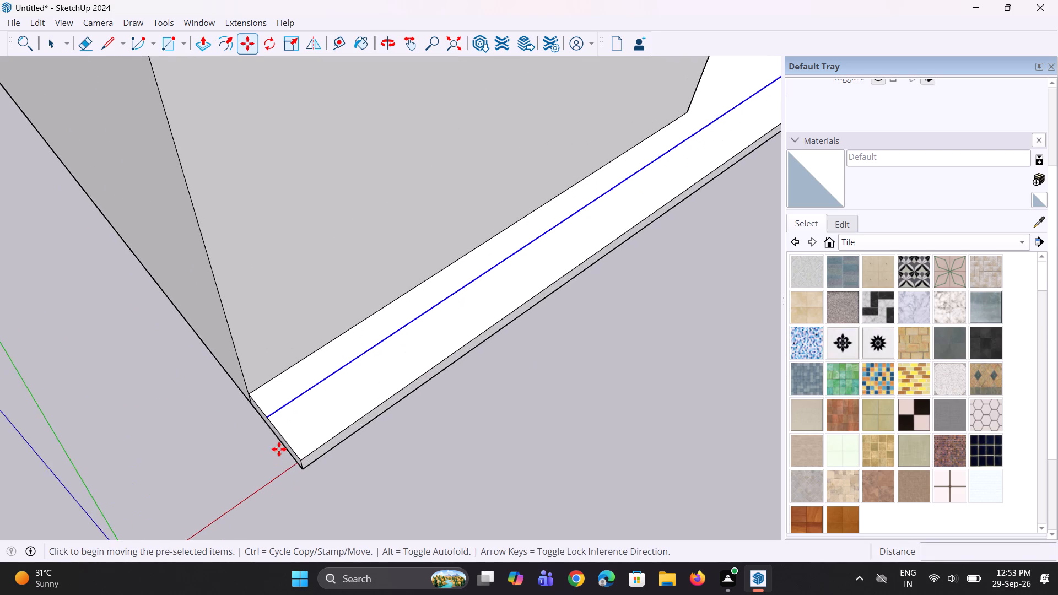
scroll(279, 449, up, 1)
click(263, 408)
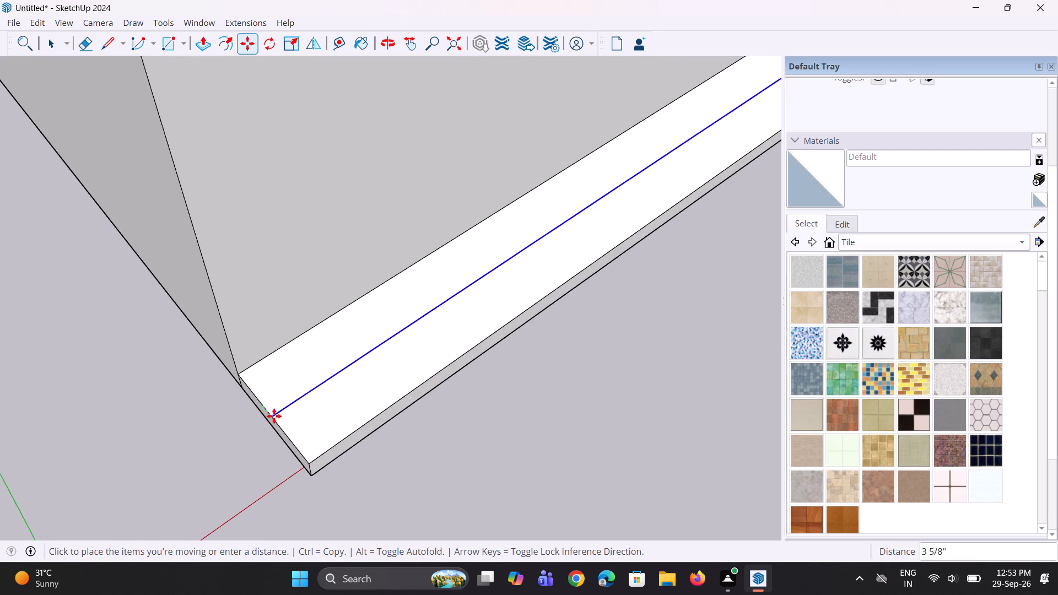
click(276, 419)
Draw a dividing line across the narrowed strip, from the moved line to the front edge, in line with the projecting wall's corner.
scroll(325, 439, down, 9)
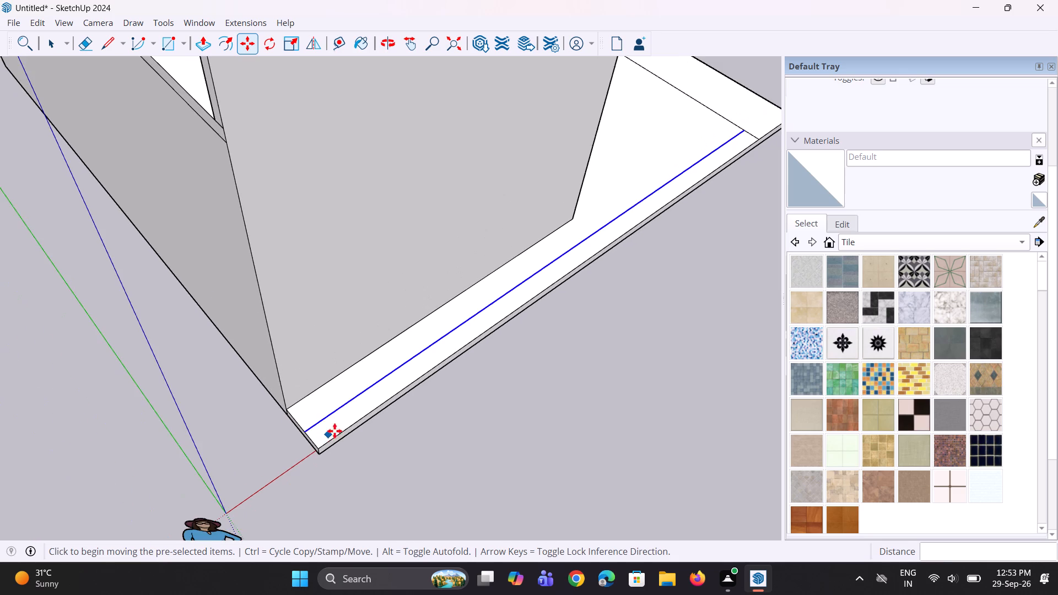
middle_drag(344, 429, 230, 396)
scroll(674, 421, down, 4)
middle_drag(634, 405, 550, 399)
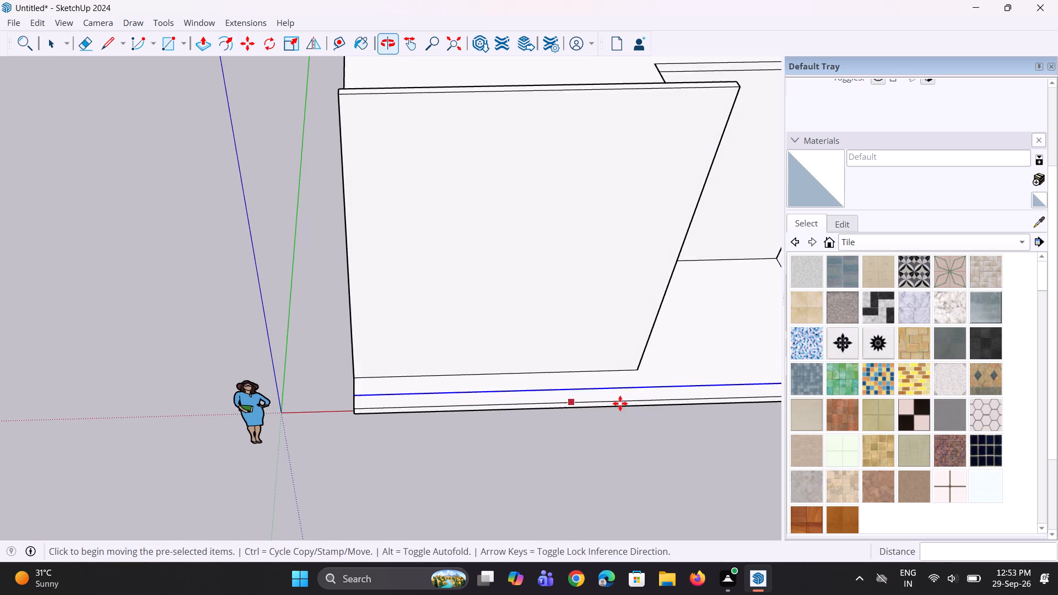
scroll(620, 403, up, 3)
key(space)
key(l)
middle_drag(635, 388, 630, 376)
scroll(630, 376, up, 1)
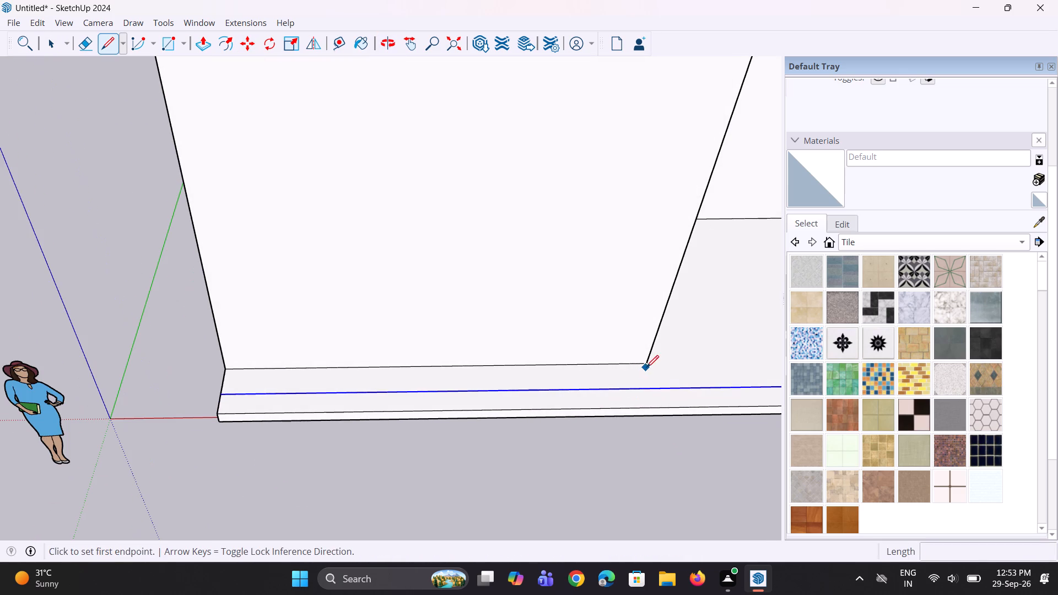
click(643, 392)
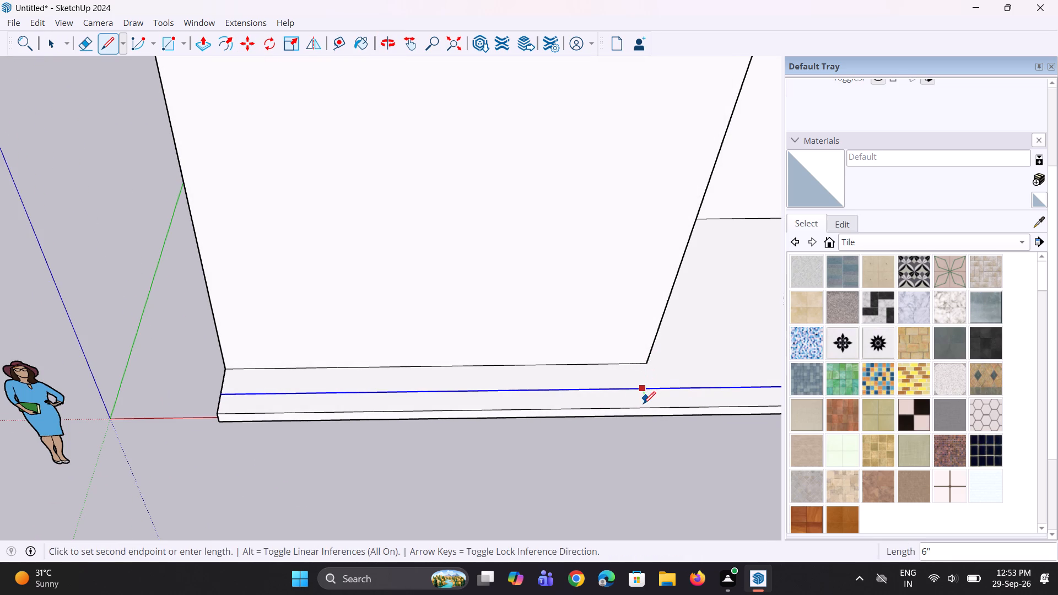
click(643, 407)
Push/Pull the strip in front of the projecting wall up 4' to form a low front wall.
middle_drag(666, 421, 644, 419)
key(space)
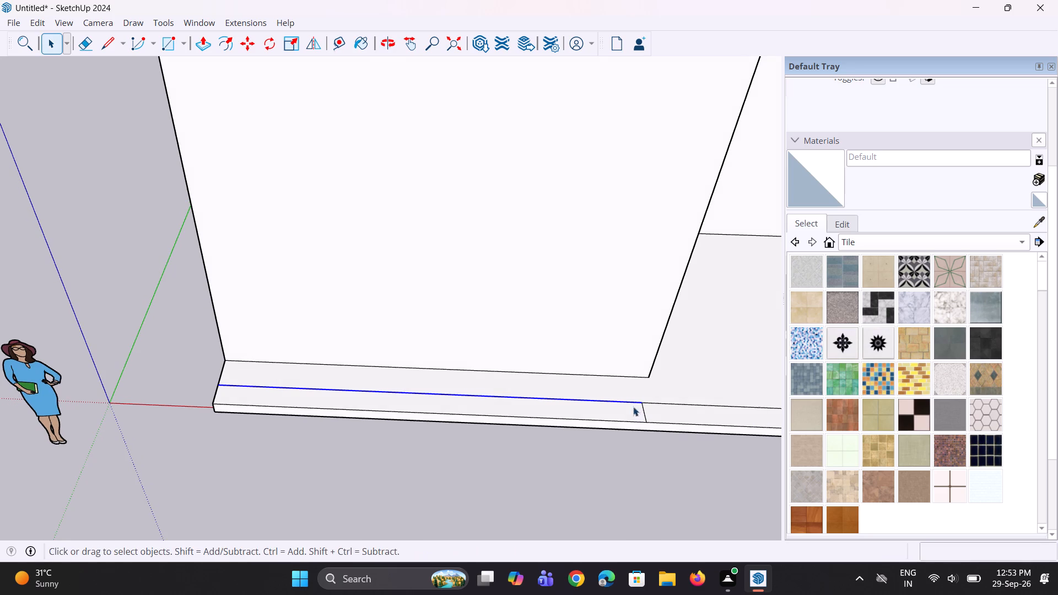
key(p)
click(616, 406)
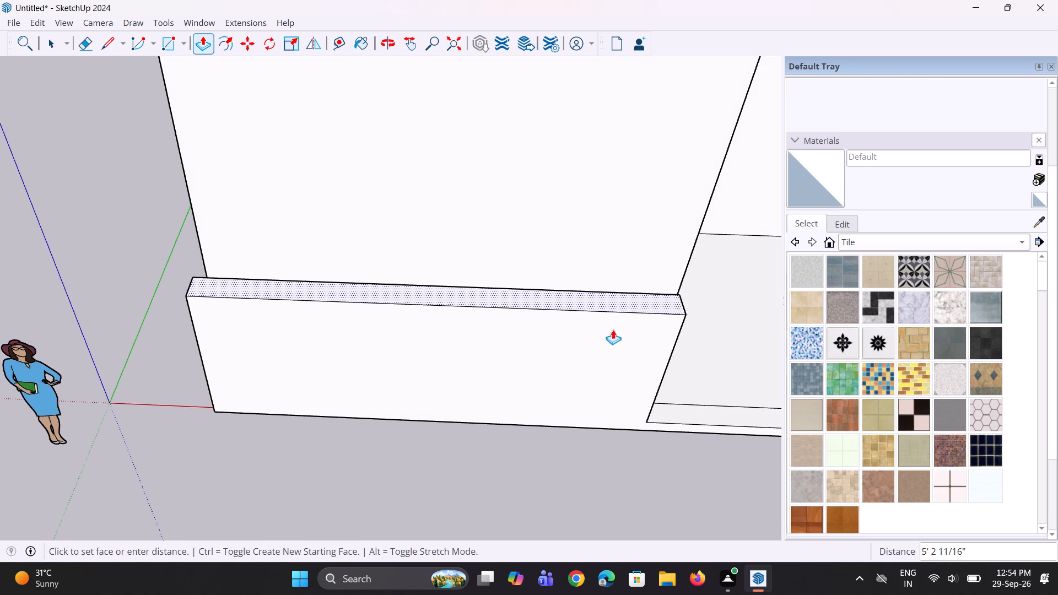
scroll(613, 337, down, 1)
middle_drag(613, 337, 605, 237)
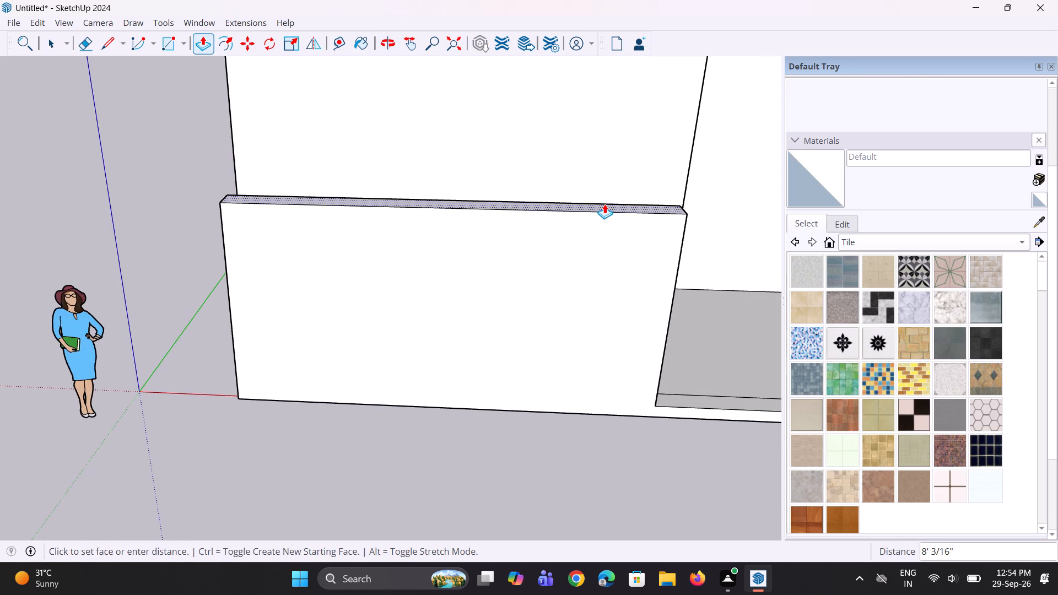
text(4')
key(Return)
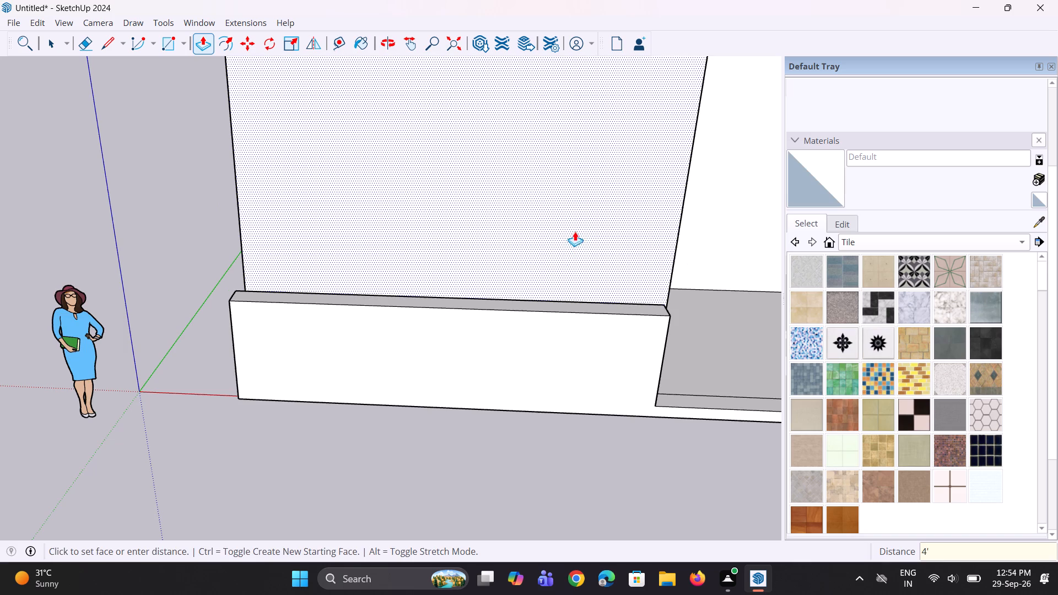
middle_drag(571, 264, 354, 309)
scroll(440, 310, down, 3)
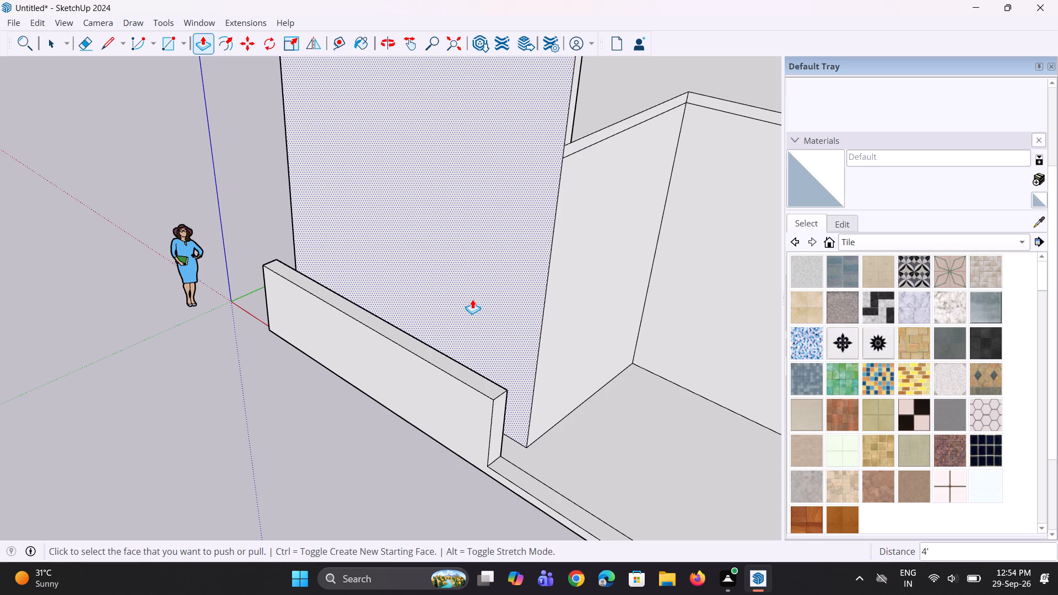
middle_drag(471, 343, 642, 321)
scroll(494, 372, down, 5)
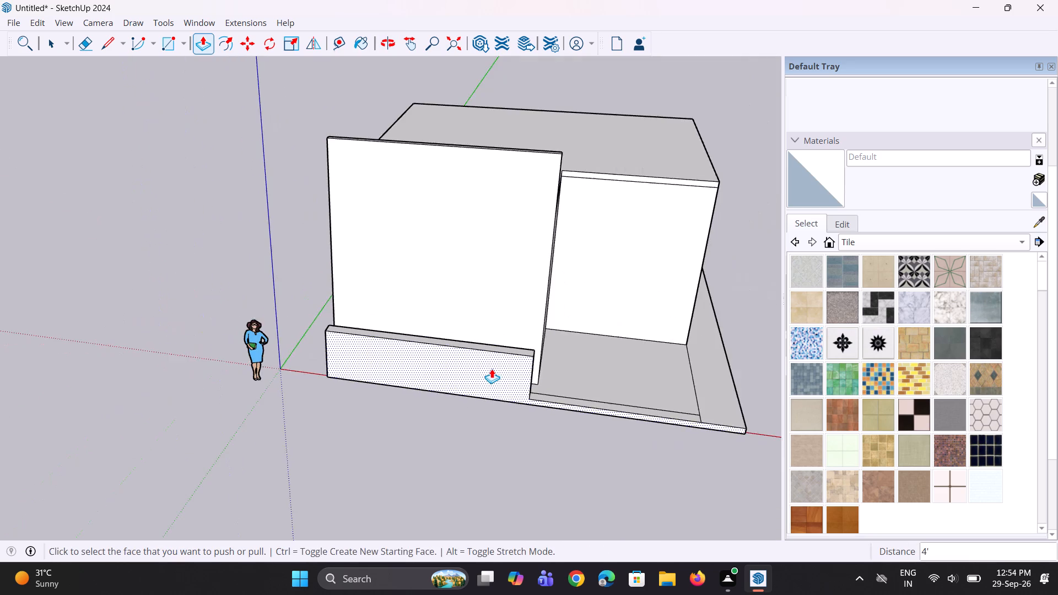
Undo the low front wall's Push/Pull and extrude its plinth strip in front of the projecting wall up 6' instead.
middle_drag(489, 366, 525, 375)
middle_drag(469, 371, 473, 367)
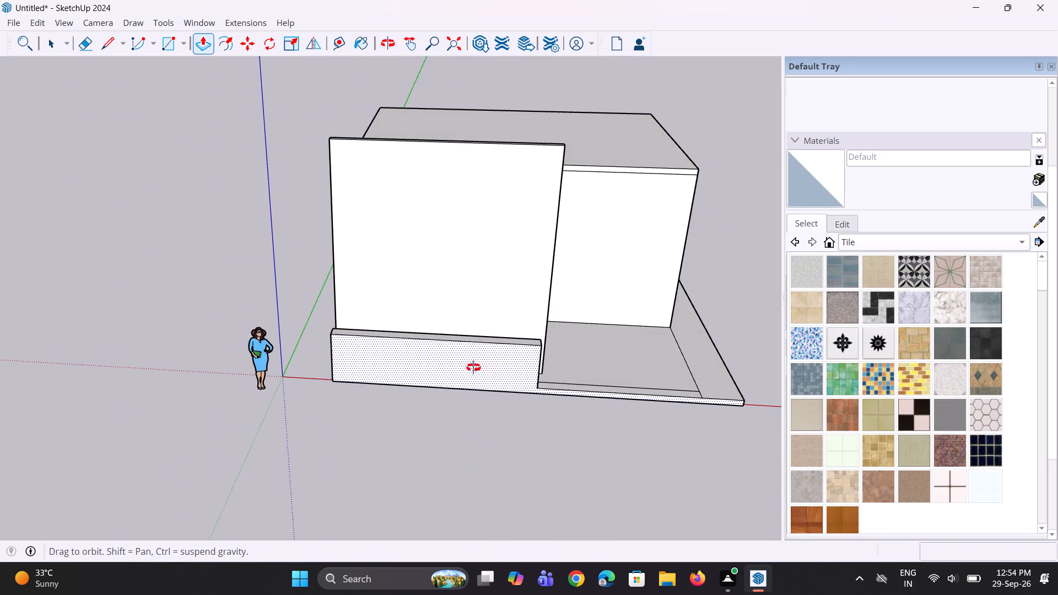
middle_drag(473, 367, 704, 349)
scroll(492, 322, up, 6)
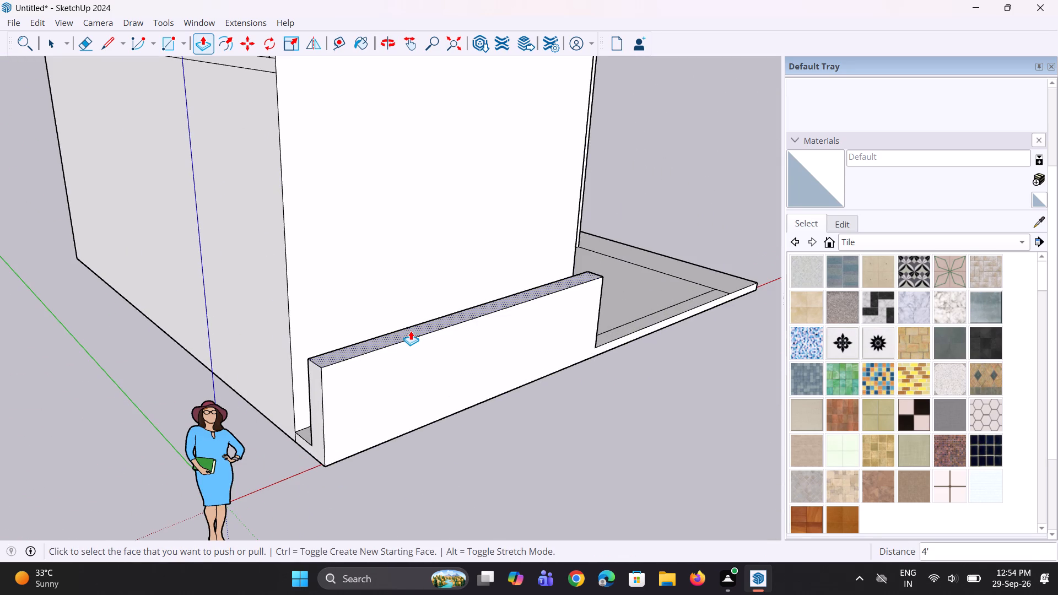
click(411, 331)
key(ctrl+z)
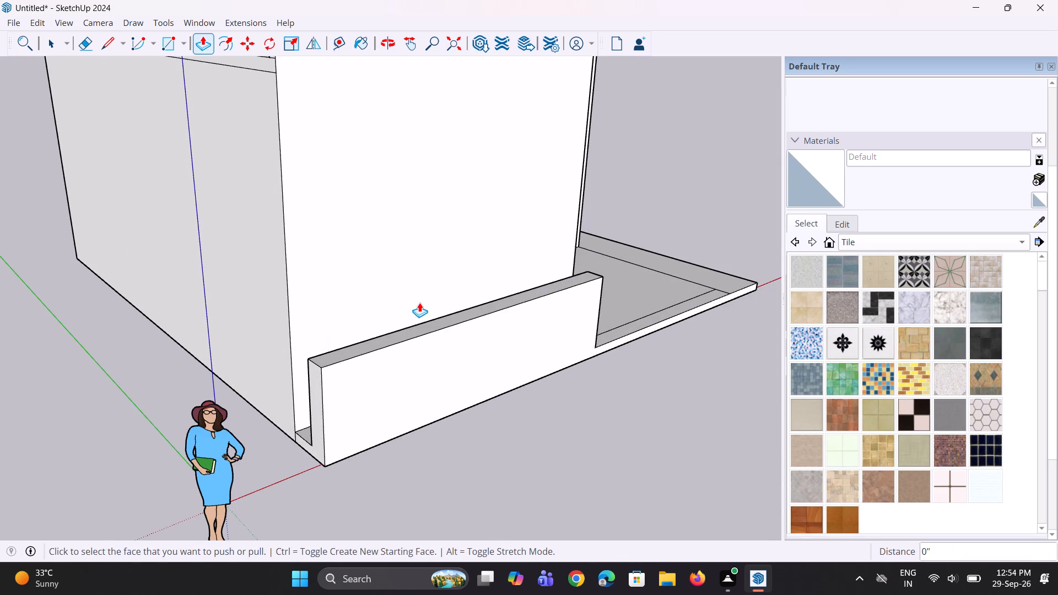
key(ctrl+z)
scroll(401, 430, up, 3)
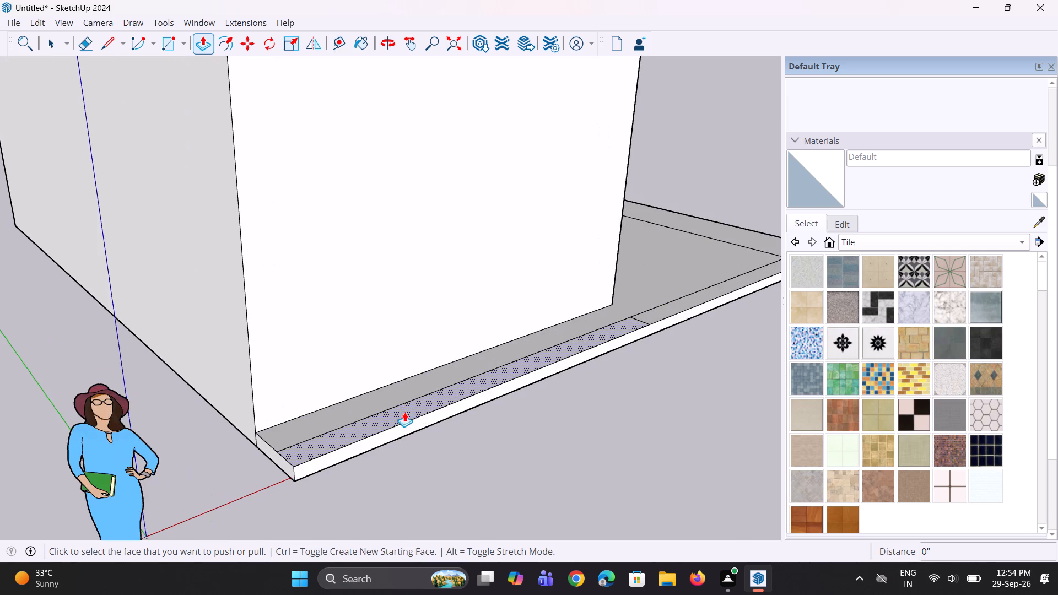
click(404, 412)
text(6')
key(Return)
Push/Pull the plinth's side face beside the recessed wall inward about 1' 1 5/16" to narrow the side strip.
middle_drag(348, 333, 251, 317)
scroll(261, 318, down, 6)
middle_drag(478, 311, 400, 328)
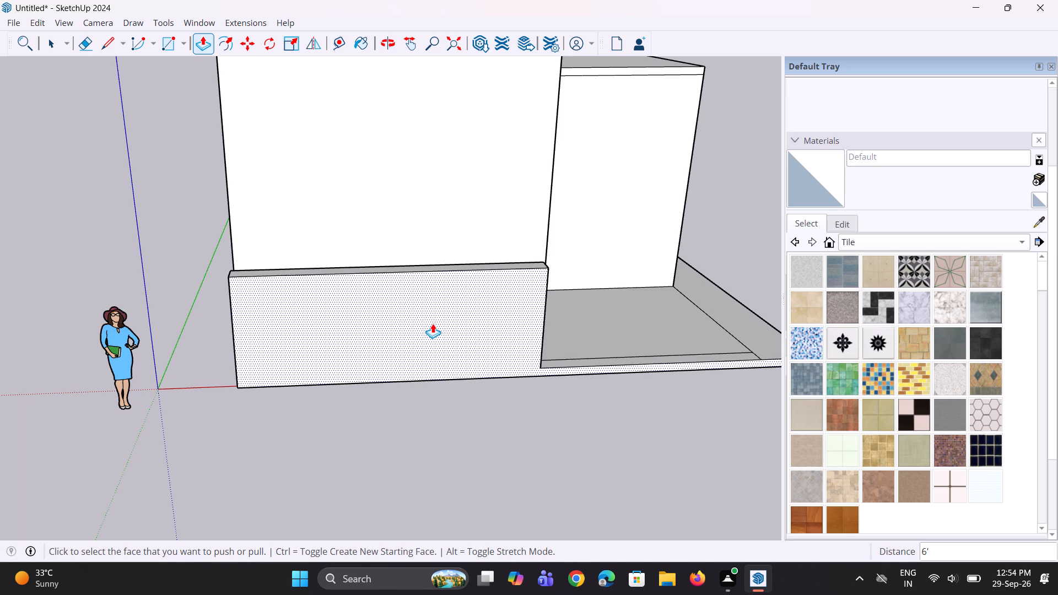
middle_drag(423, 328, 374, 326)
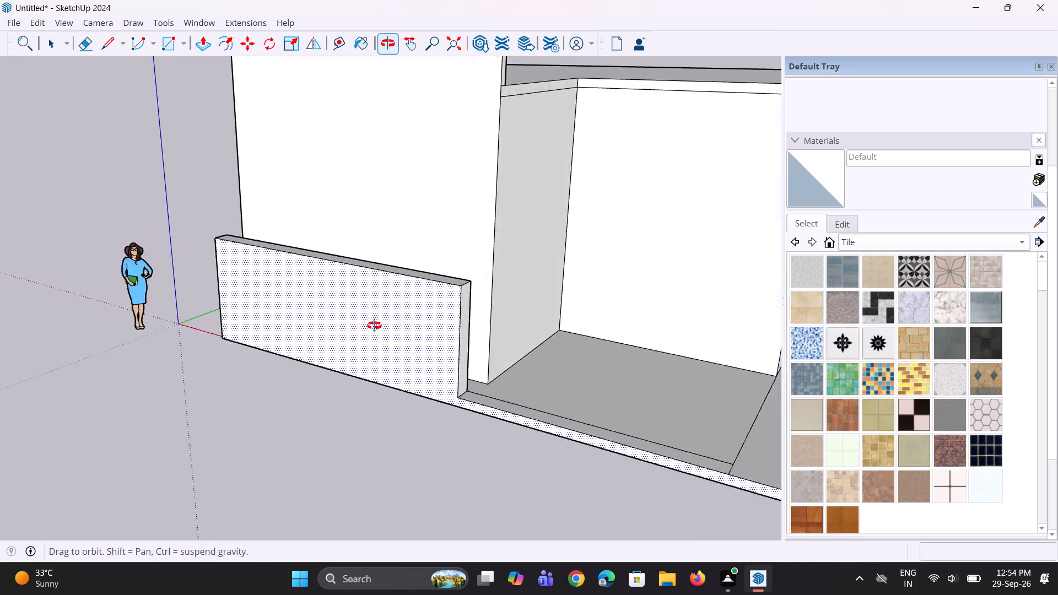
middle_drag(374, 326, 434, 329)
middle_drag(660, 345, 658, 345)
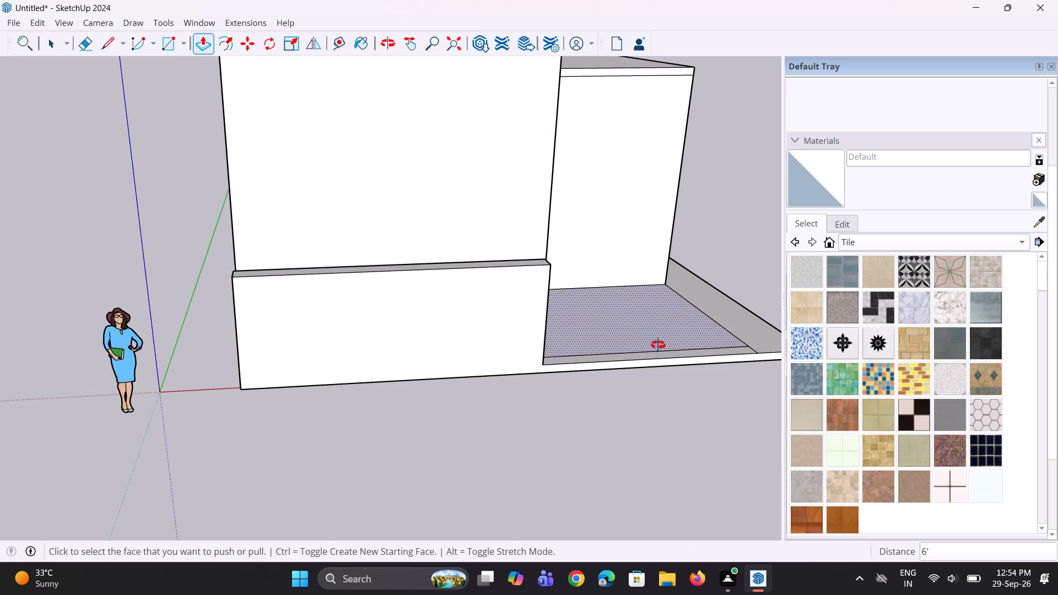
middle_drag(658, 345, 595, 339)
scroll(595, 339, down, 9)
middle_drag(643, 342, 550, 342)
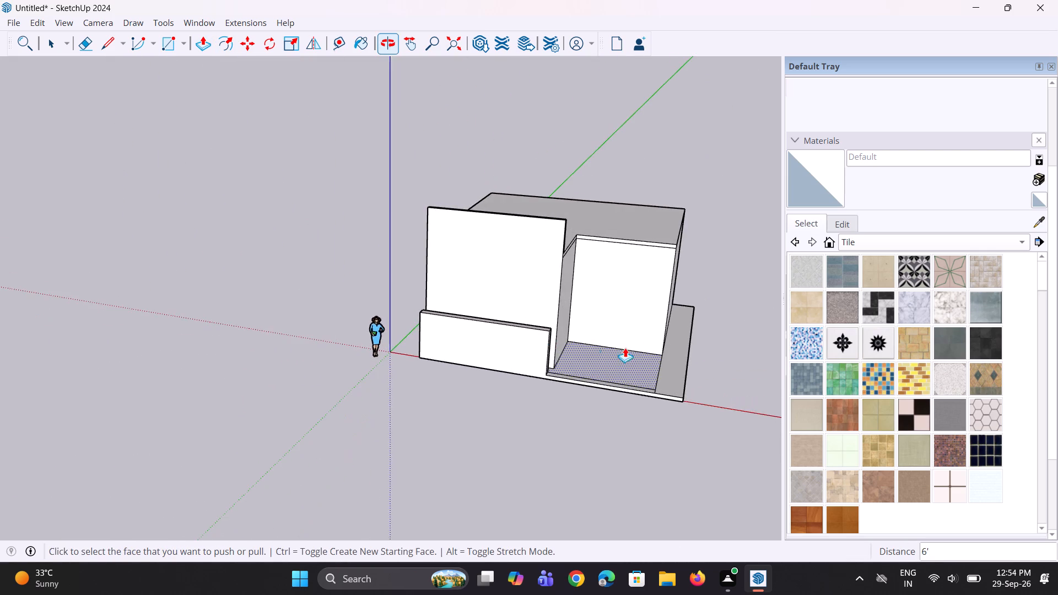
scroll(682, 363, up, 4)
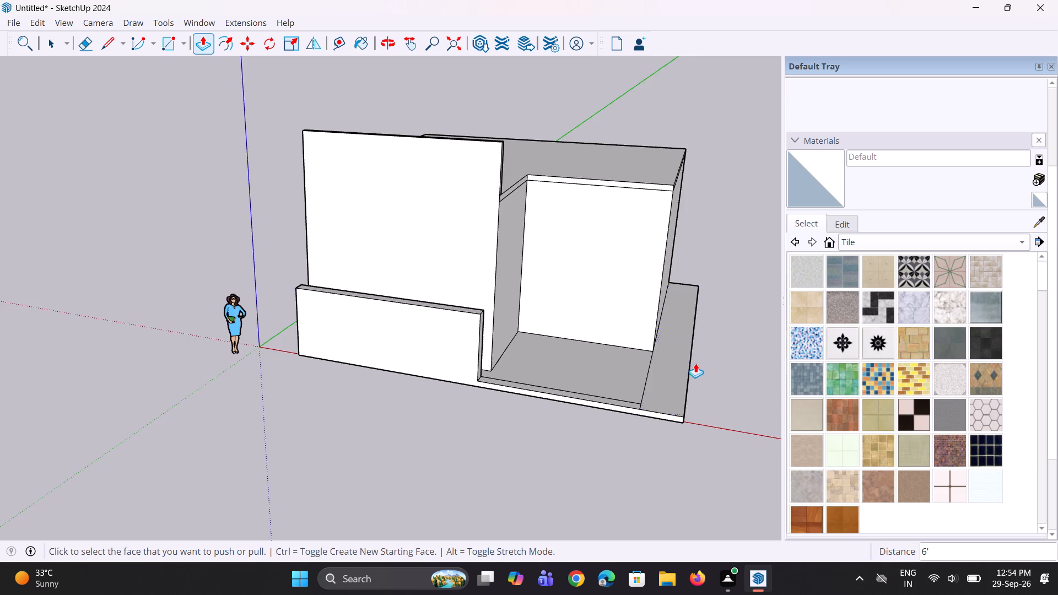
scroll(696, 366, up, 8)
middle_drag(706, 389, 614, 344)
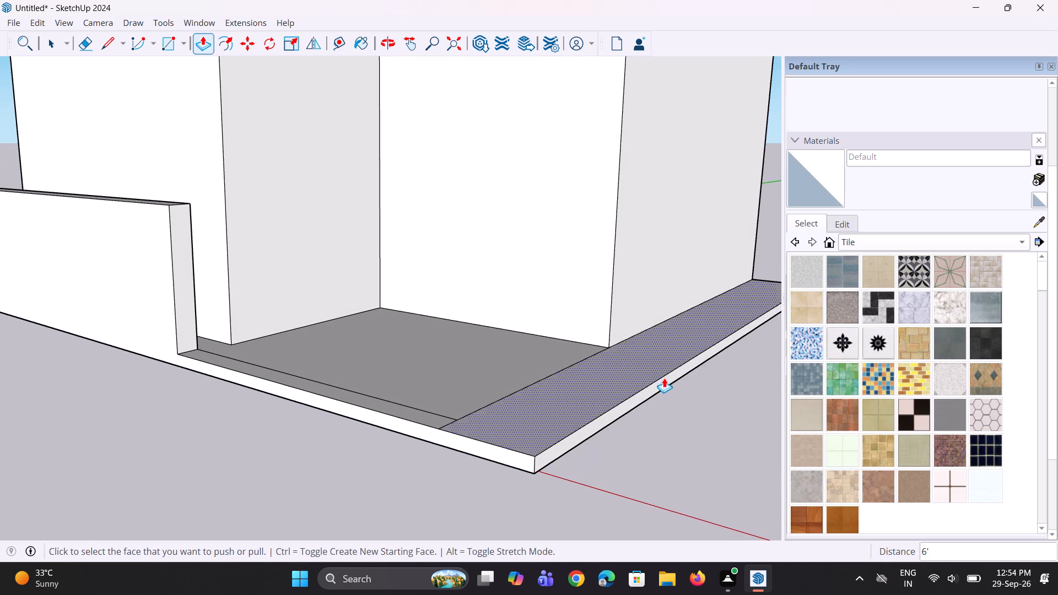
click(664, 378)
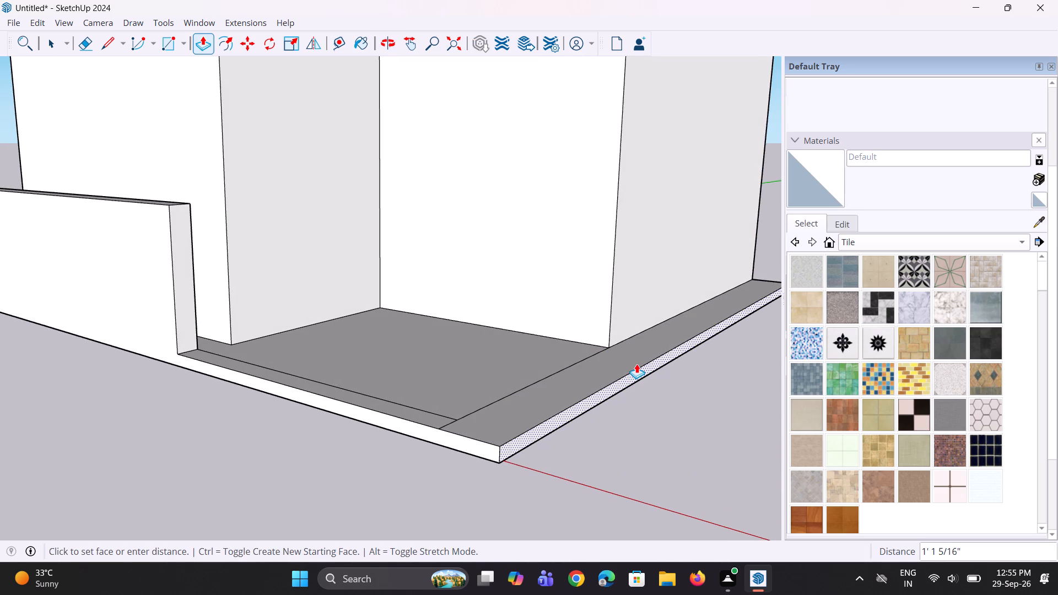
click(636, 364)
Push/Pull the same plinth side face inward by about another 9/16".
middle_drag(602, 374, 746, 424)
scroll(614, 371, up, 2)
middle_drag(618, 366, 618, 365)
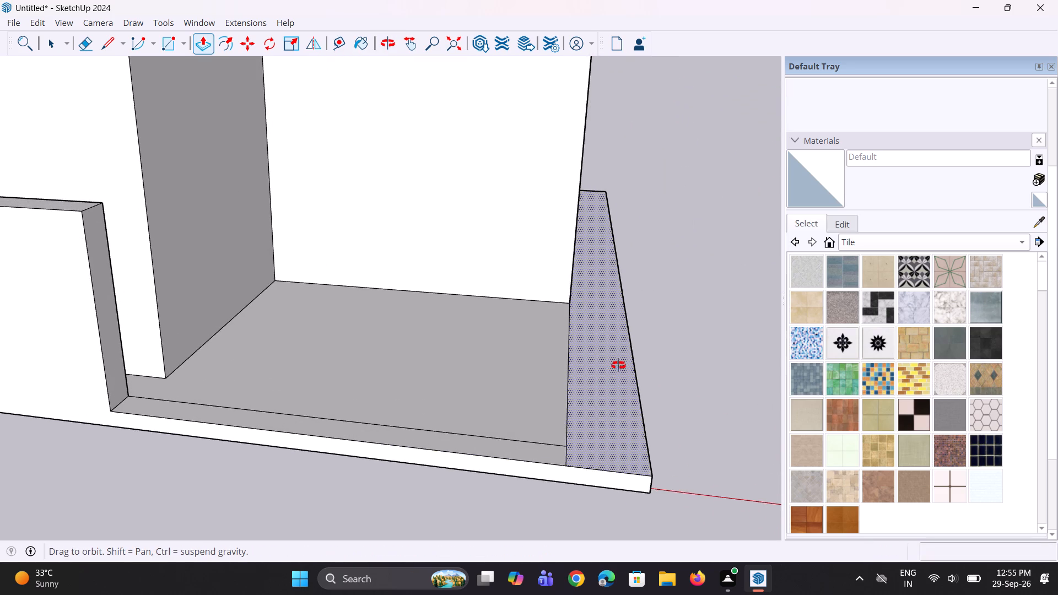
middle_drag(618, 365, 490, 328)
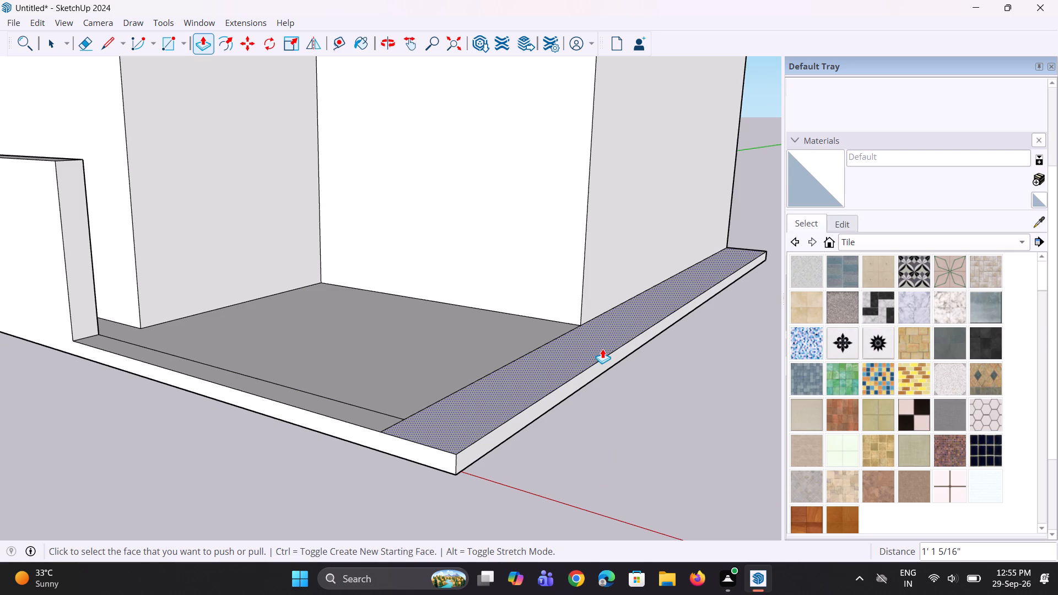
middle_drag(590, 373, 617, 381)
scroll(573, 407, up, 3)
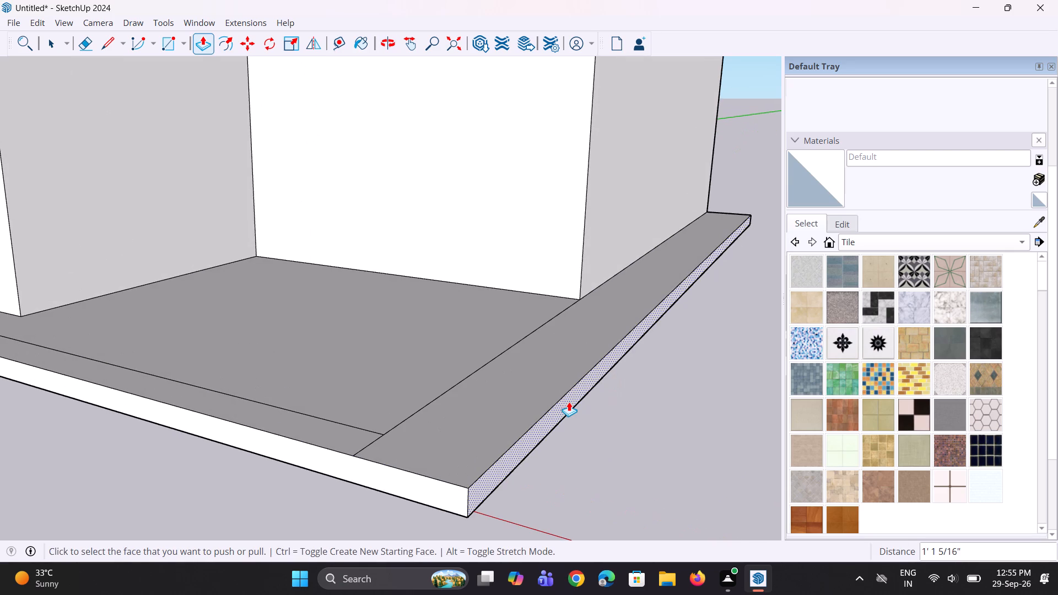
click(569, 402)
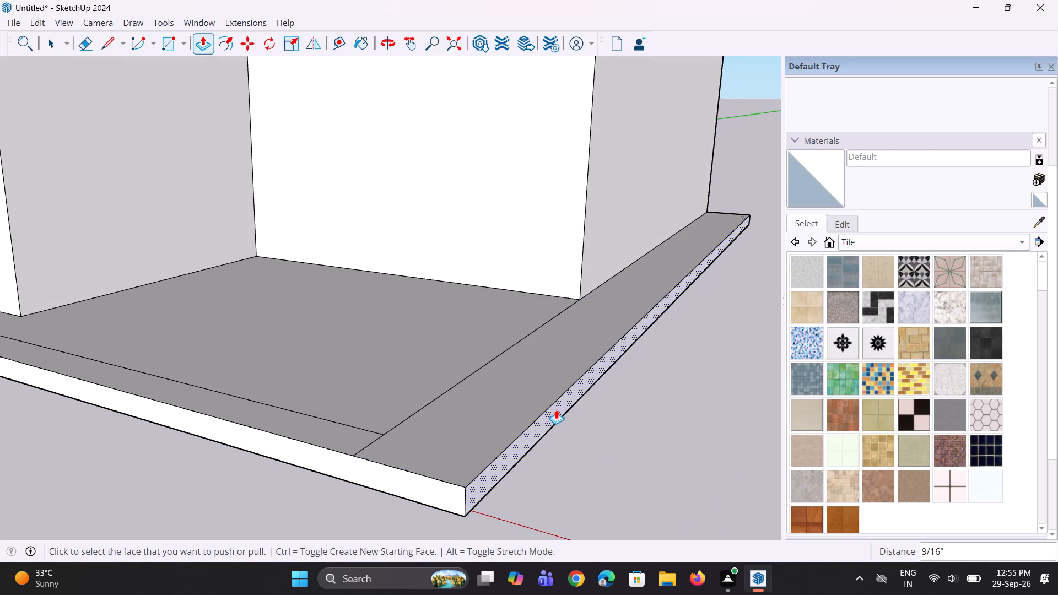
click(556, 410)
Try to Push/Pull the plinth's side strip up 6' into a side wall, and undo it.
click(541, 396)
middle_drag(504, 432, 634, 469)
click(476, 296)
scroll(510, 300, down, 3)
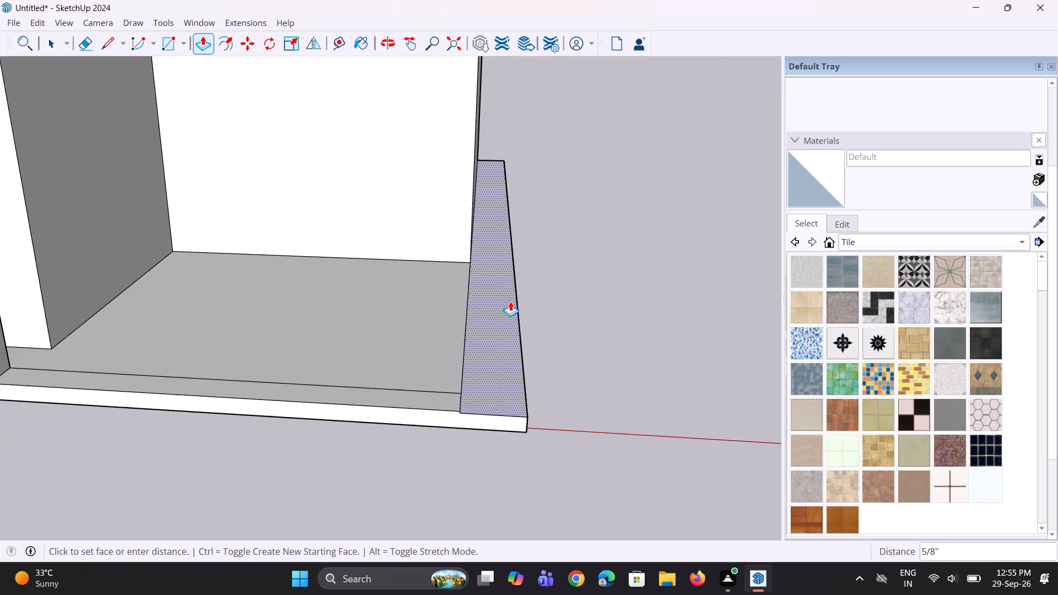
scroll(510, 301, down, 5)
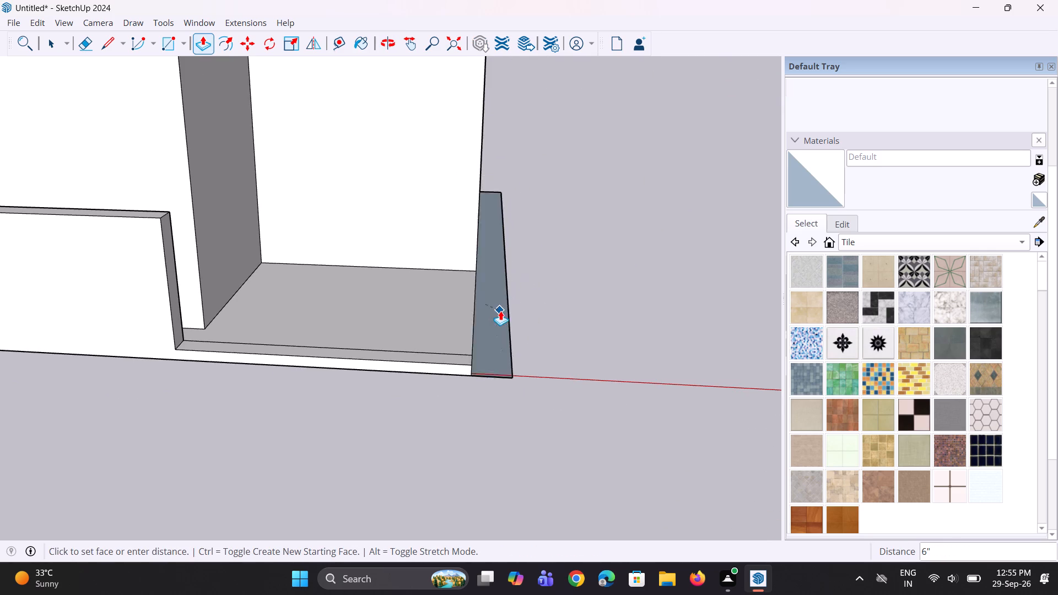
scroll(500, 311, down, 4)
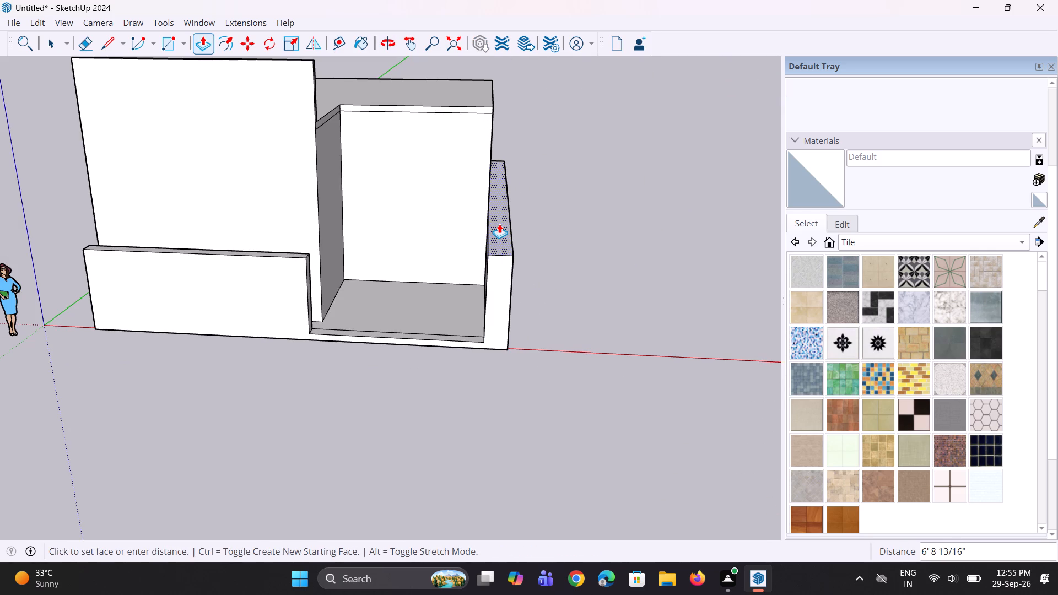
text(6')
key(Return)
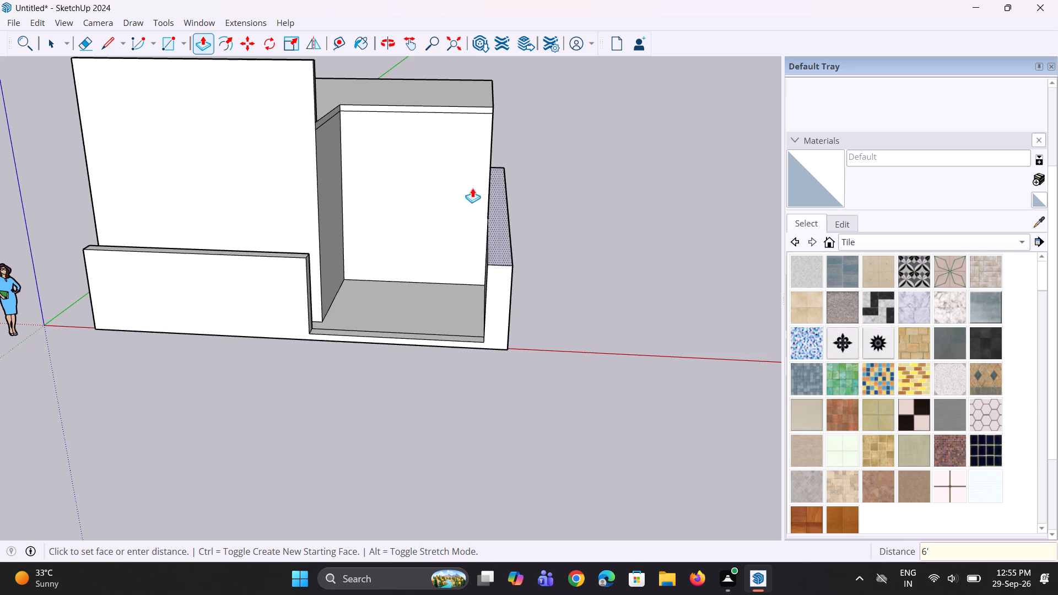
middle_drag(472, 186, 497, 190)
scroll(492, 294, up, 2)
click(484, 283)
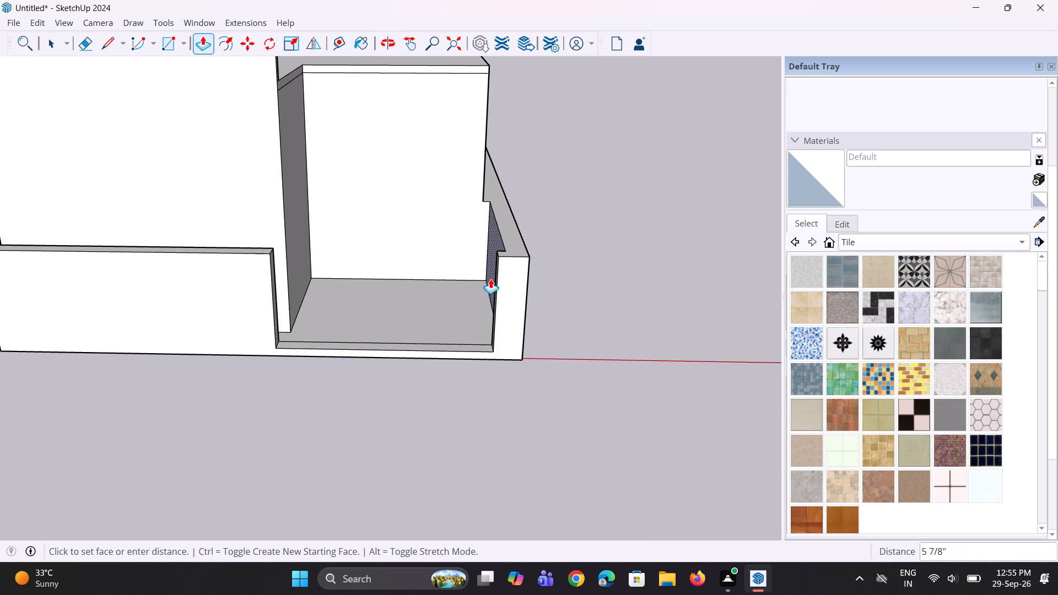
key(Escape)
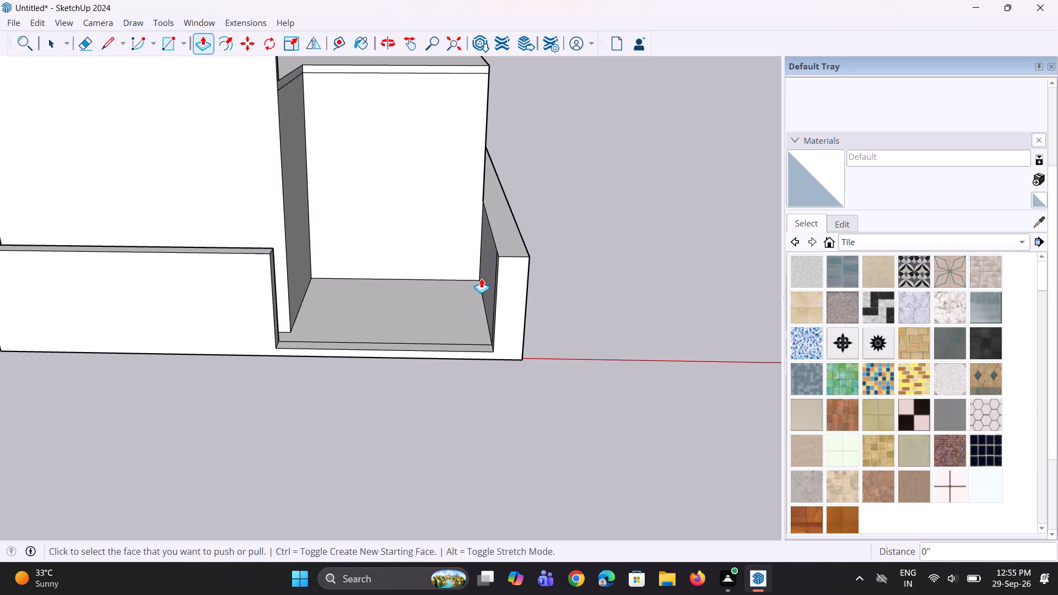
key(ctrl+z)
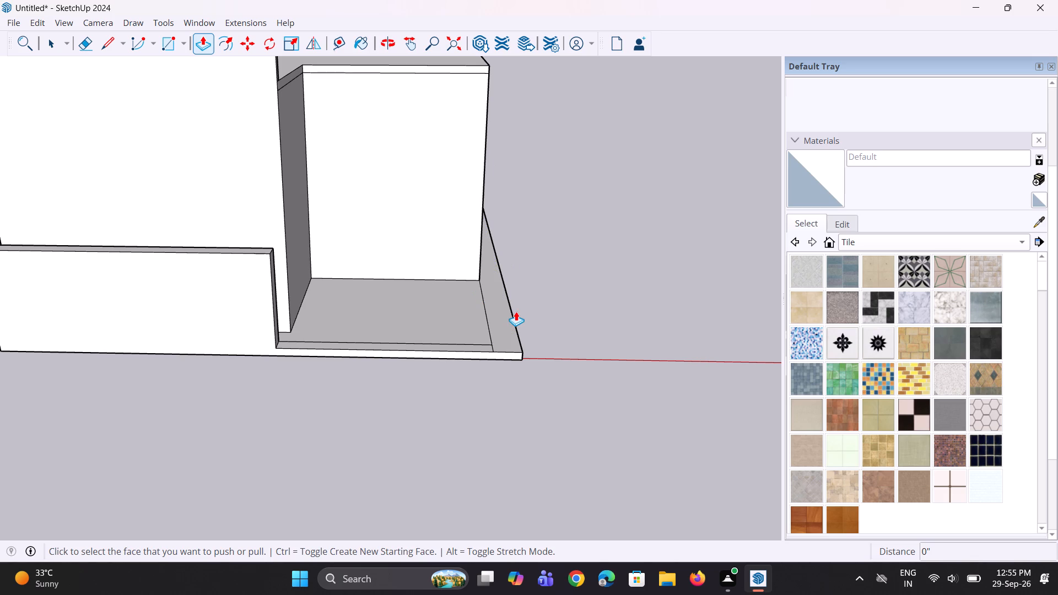
Examine the front elevation, including the projecting wall, low front wall and notched corner, from a low angle.
middle_drag(516, 311, 501, 306)
key(space)
scroll(576, 337, down, 3)
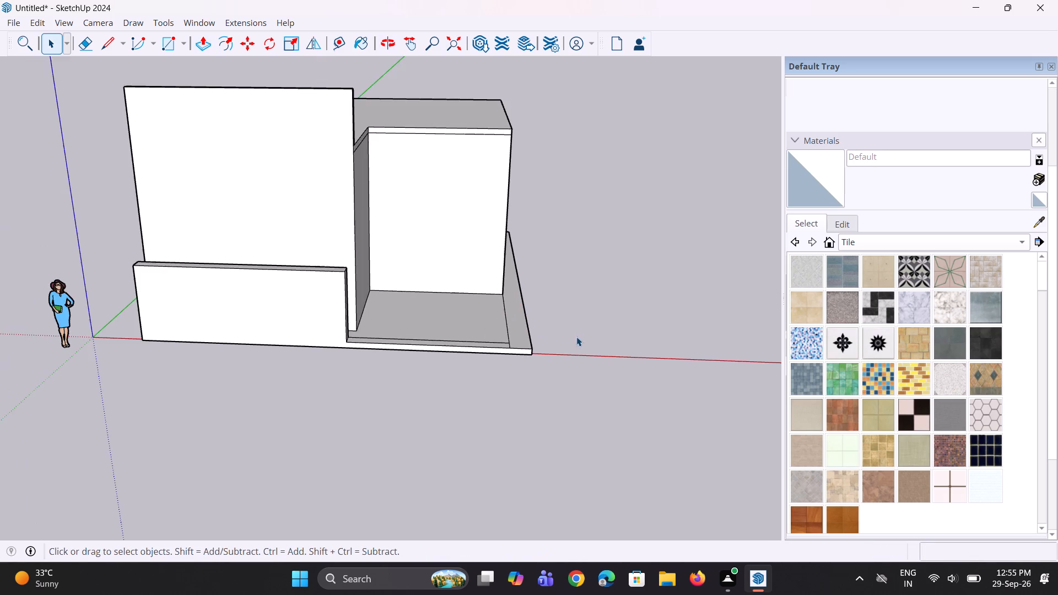
middle_drag(535, 338, 536, 303)
scroll(360, 321, up, 2)
middle_drag(349, 300, 365, 306)
scroll(360, 310, up, 5)
middle_drag(360, 310, 375, 282)
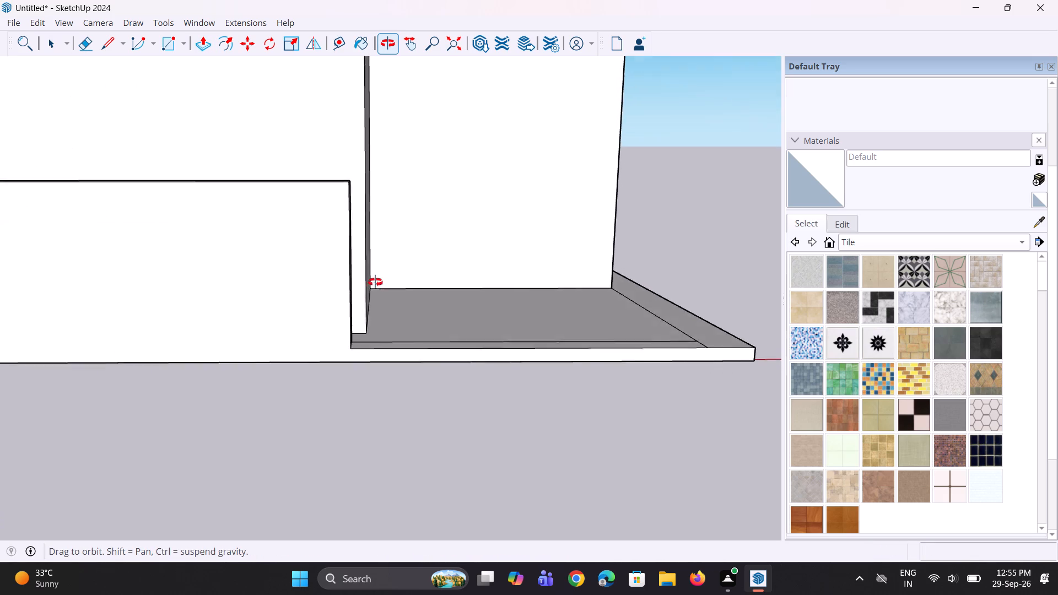
middle_drag(375, 282, 379, 272)
scroll(370, 302, down, 5)
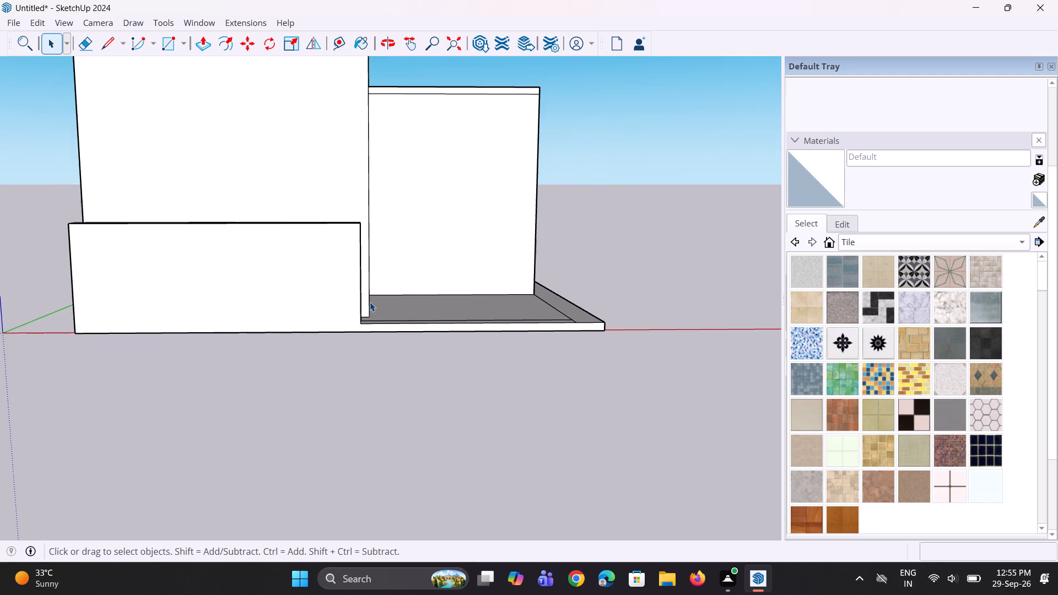
scroll(294, 277, down, 3)
middle_click(295, 280)
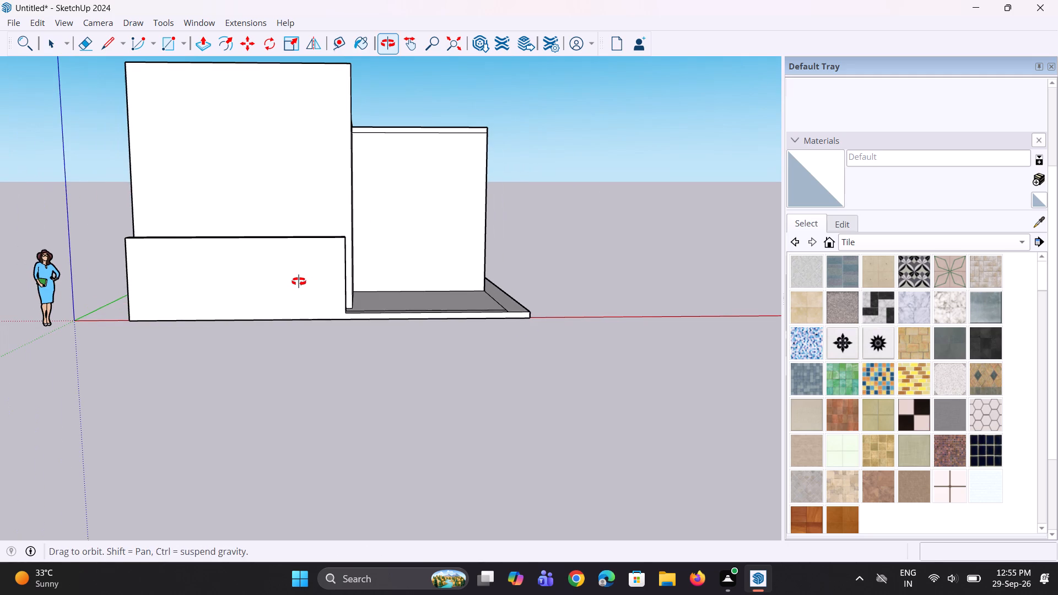
middle_drag(158, 251, 158, 245)
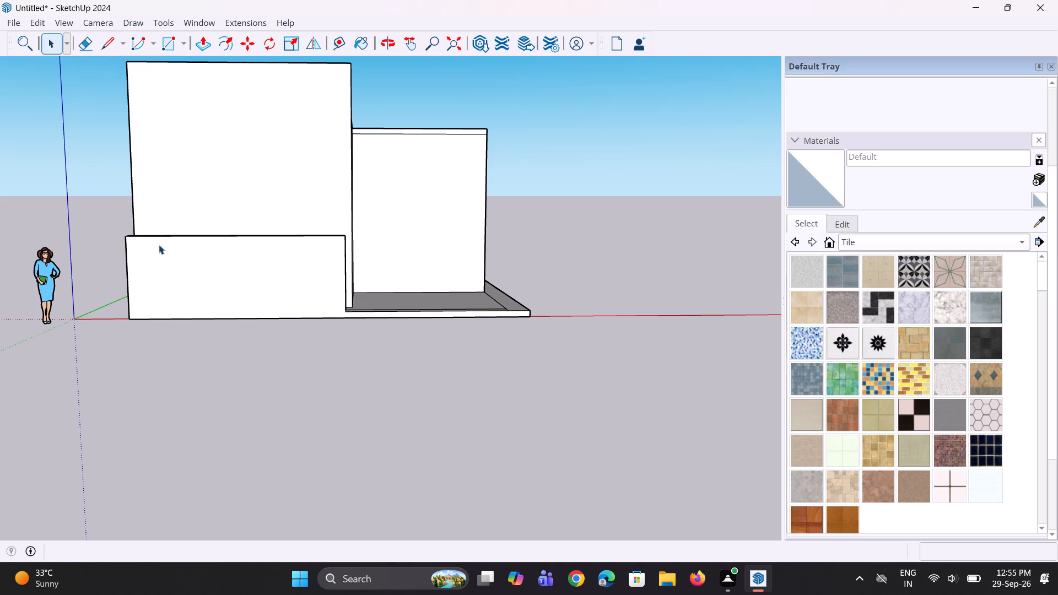
middle_drag(166, 242, 170, 273)
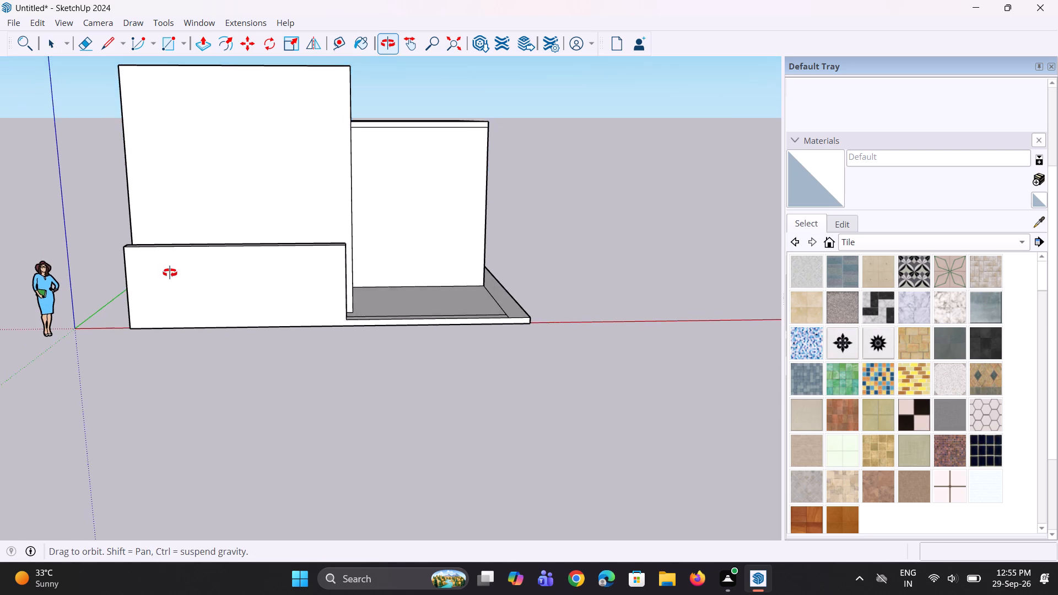
middle_drag(170, 273, 175, 265)
scroll(180, 268, down, 3)
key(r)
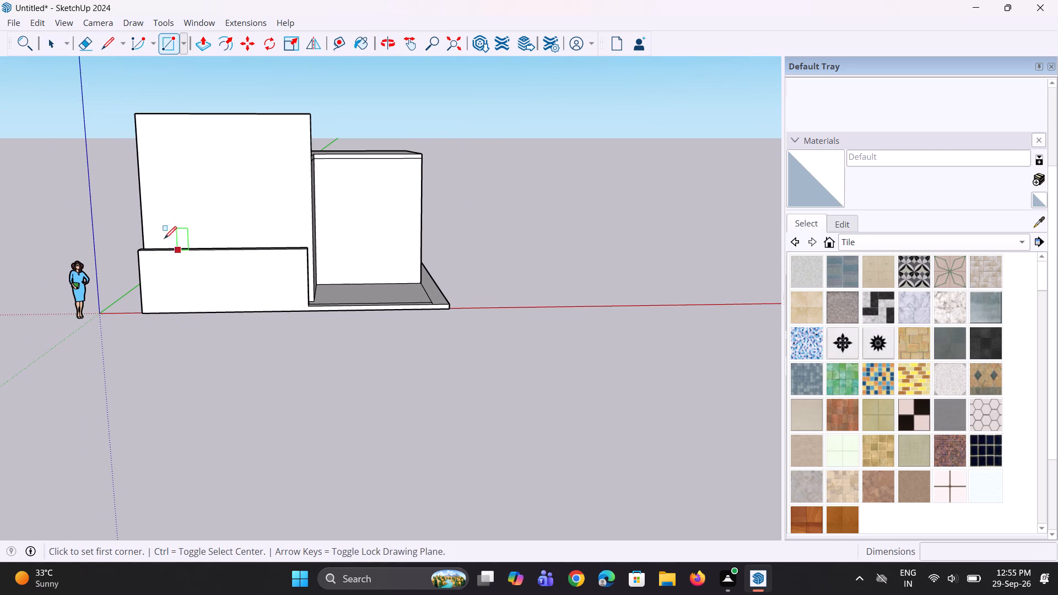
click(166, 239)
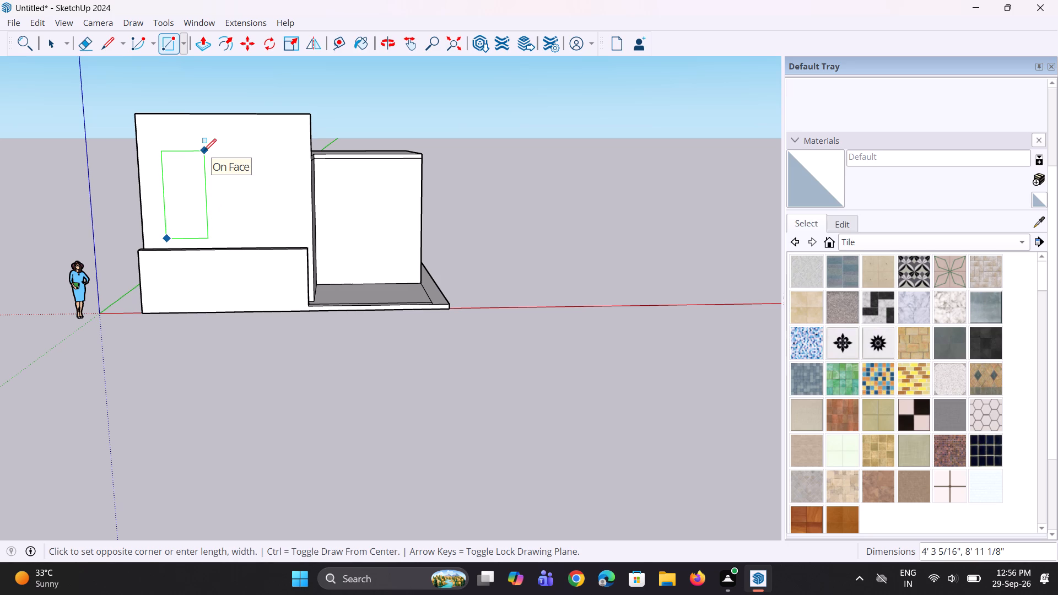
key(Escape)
Draw an upright rectangle about 3' 2" wide and 8' 5" high on the projecting wall's front face, near its outer edge above the low wall.
key(r)
scroll(183, 239, up, 3)
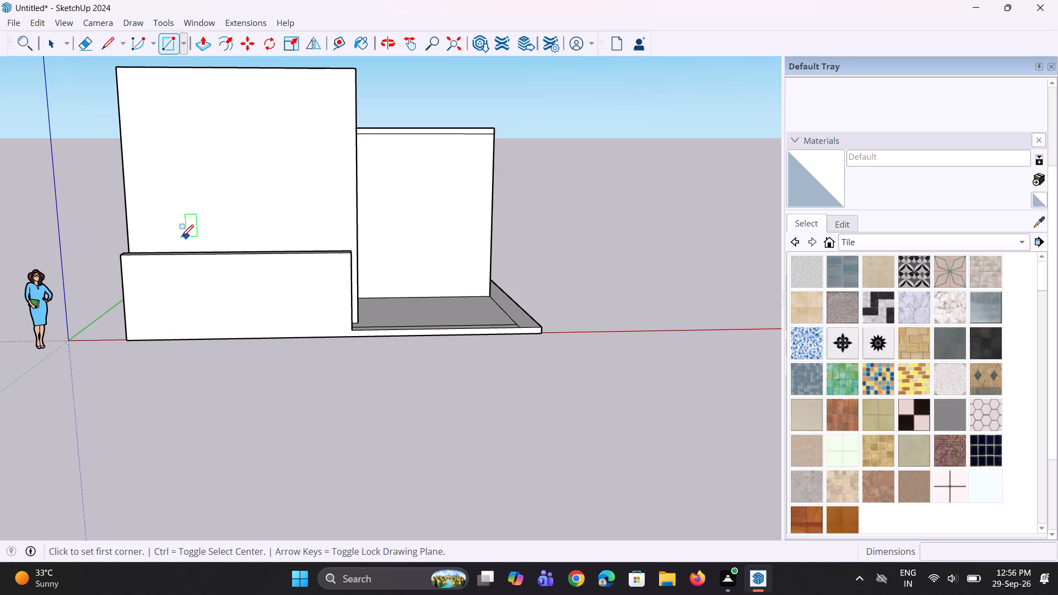
click(165, 232)
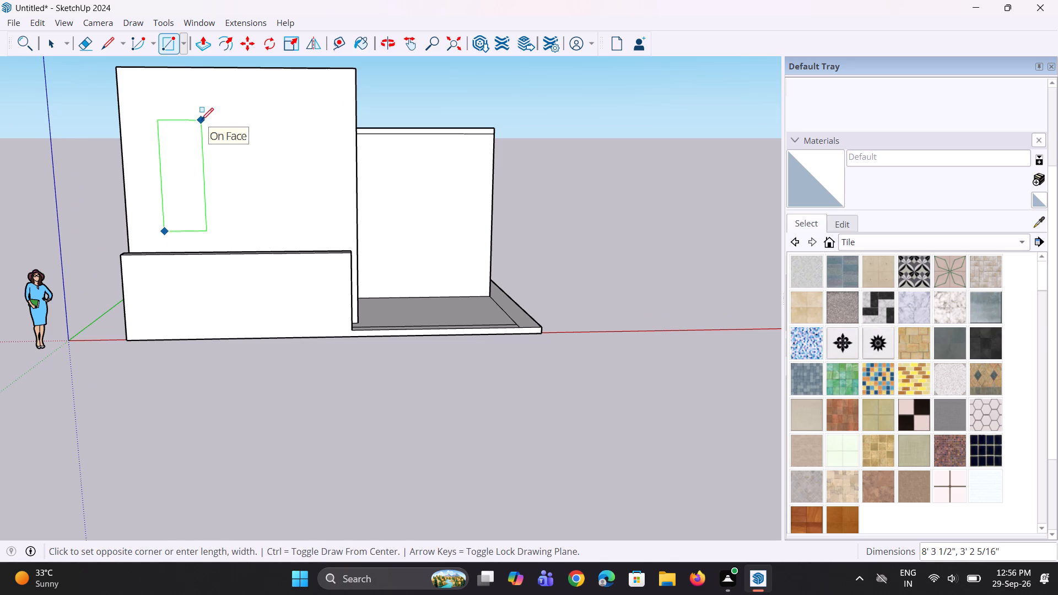
click(201, 118)
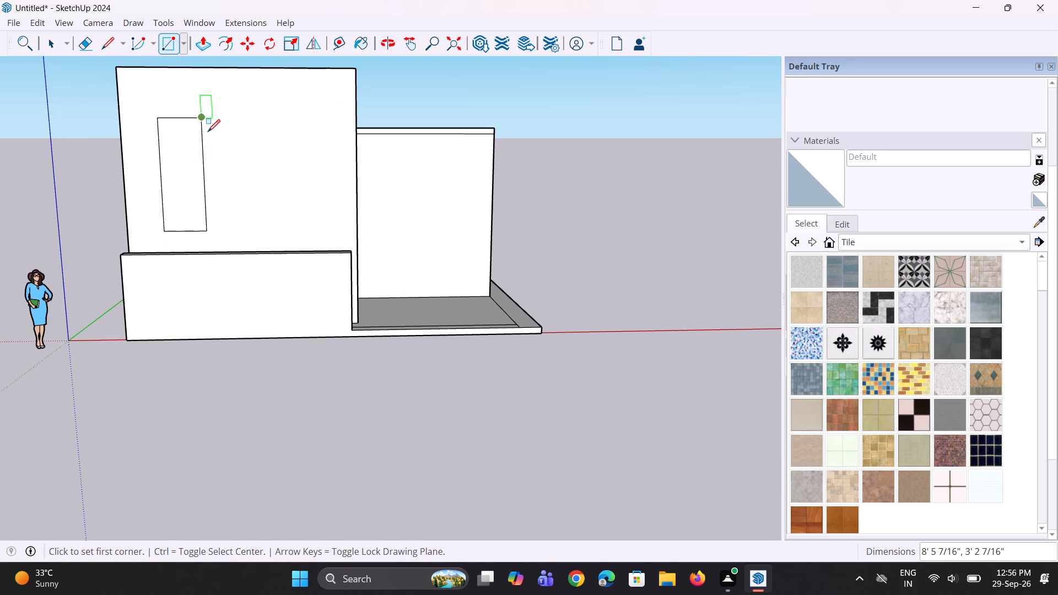
middle_drag(180, 188, 187, 240)
scroll(187, 240, down, 3)
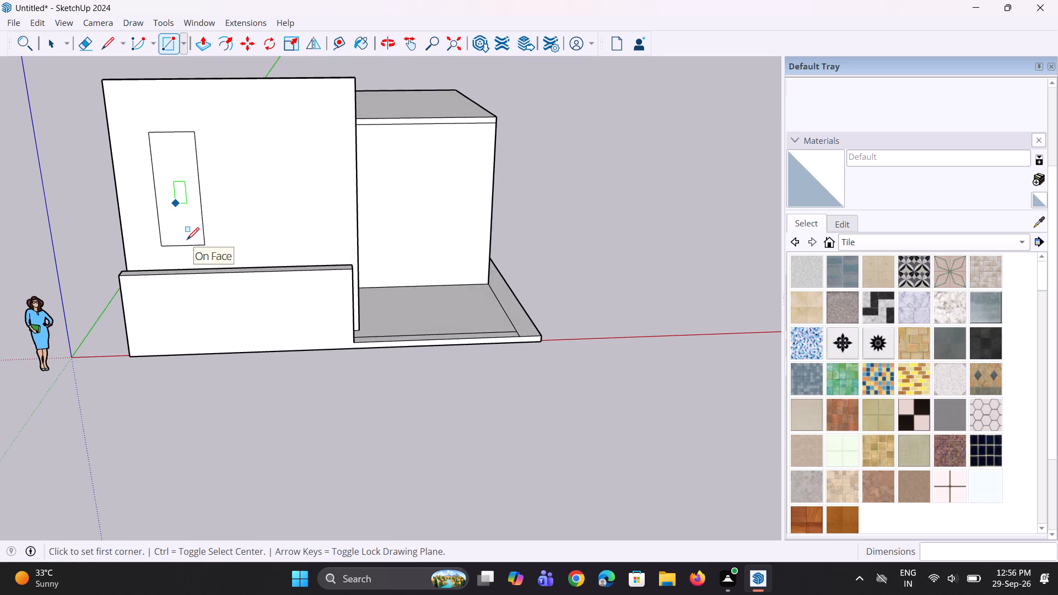
Undo the upright rectangle drawn on the projecting wall's front face.
key(space)
key(space)
scroll(171, 161, up, 2)
key(ctrl+z)
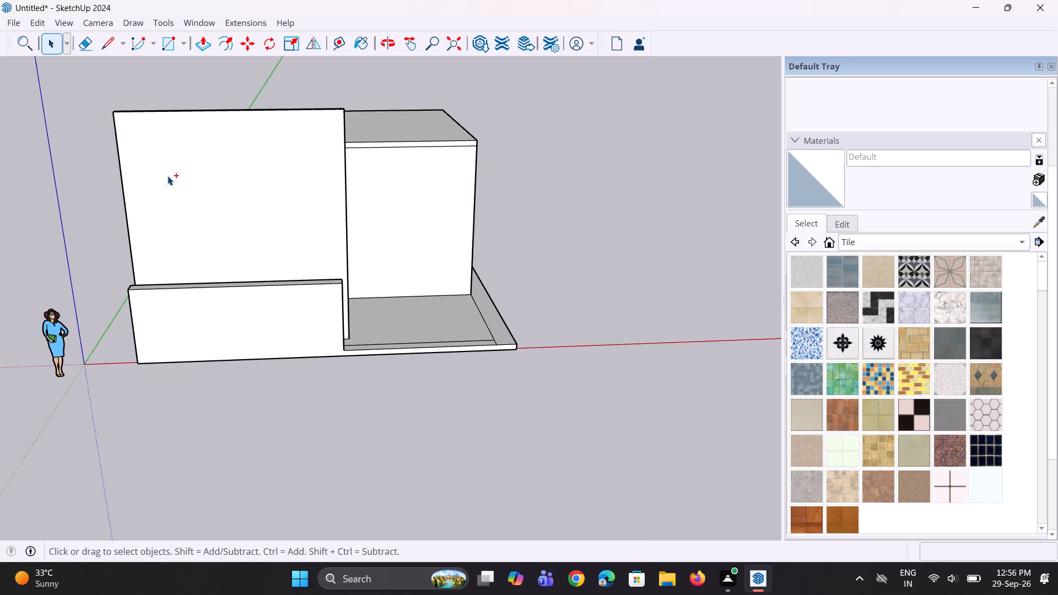
Examine the projecting front wall, low wall, roof and notched corner from low and raised angles.
key(r)
scroll(176, 290, up, 5)
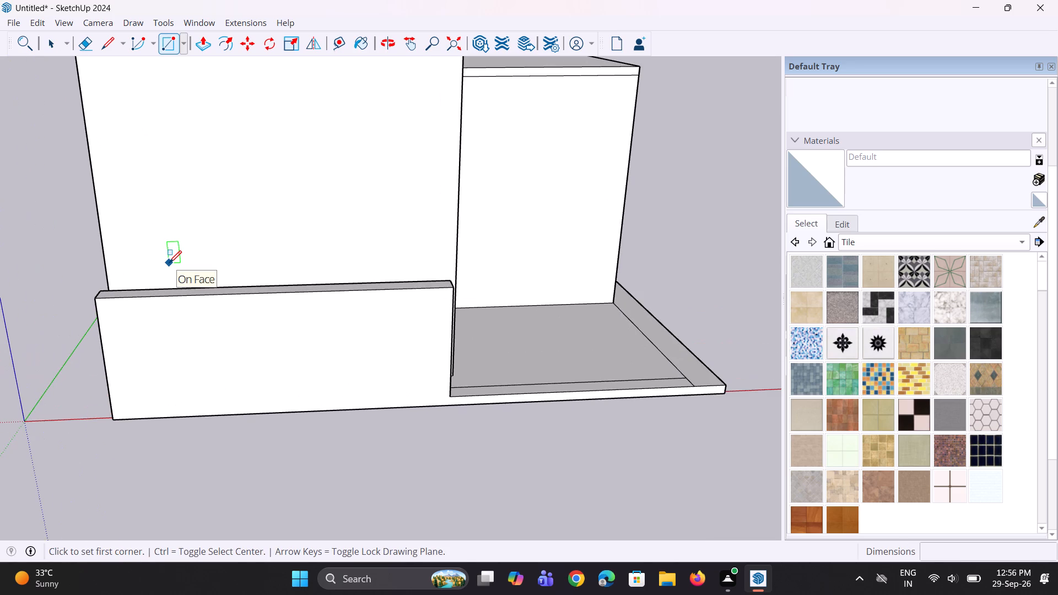
scroll(169, 262, down, 5)
middle_drag(172, 259, 184, 239)
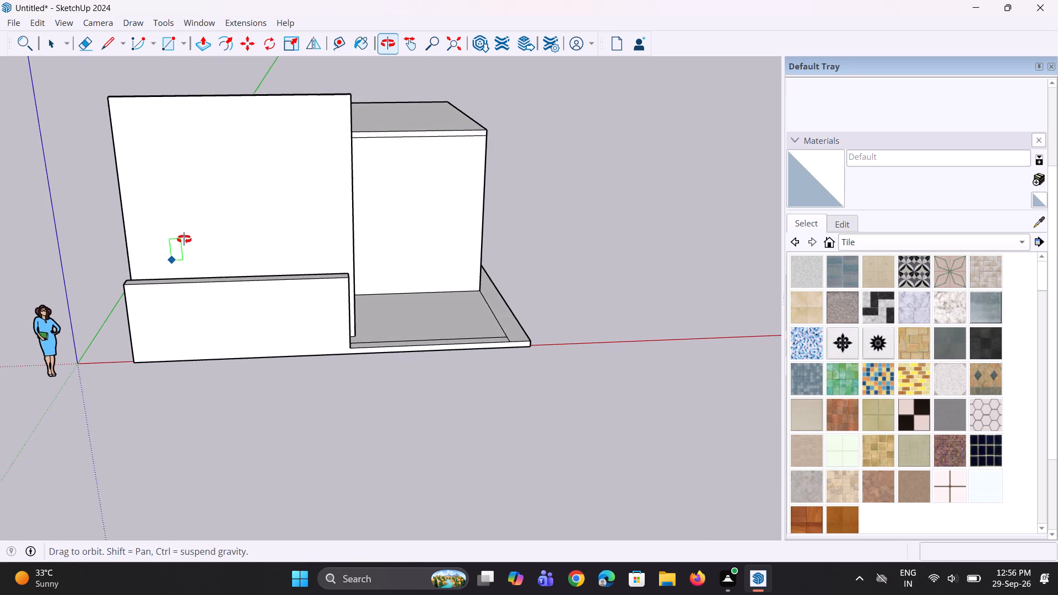
middle_drag(184, 239, 199, 230)
scroll(199, 230, down, 1)
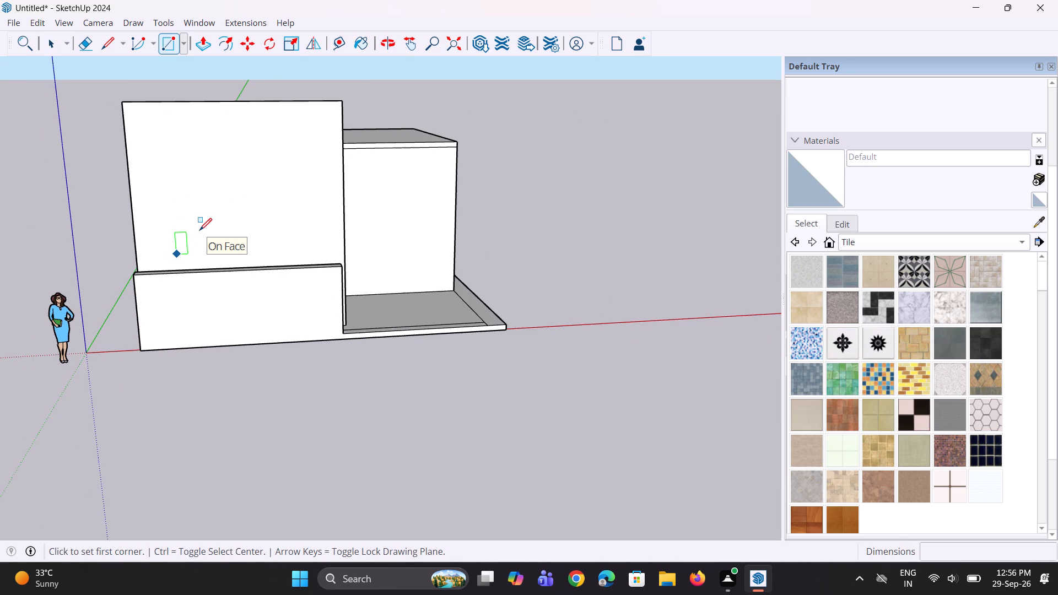
middle_drag(199, 230, 193, 230)
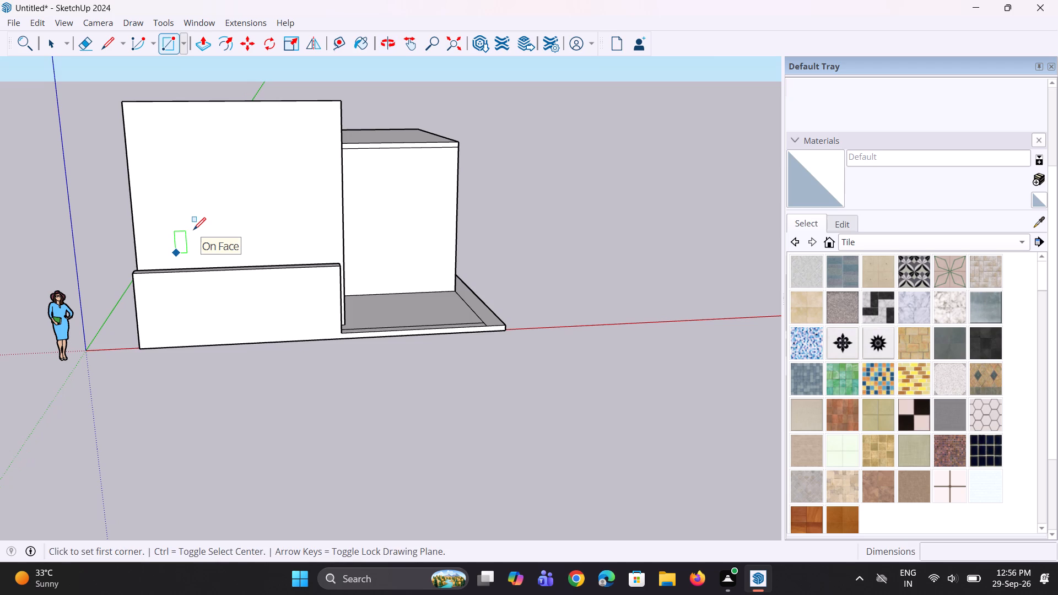
scroll(193, 230, down, 2)
middle_drag(193, 230, 122, 346)
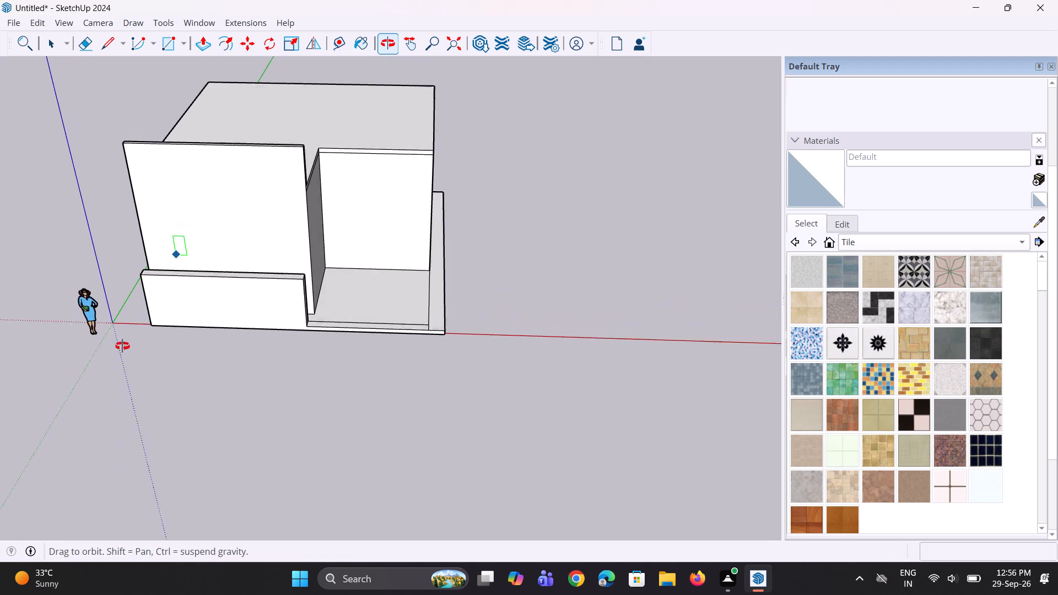
middle_drag(122, 346, 122, 347)
scroll(194, 107, up, 2)
middle_drag(272, 180, 171, 209)
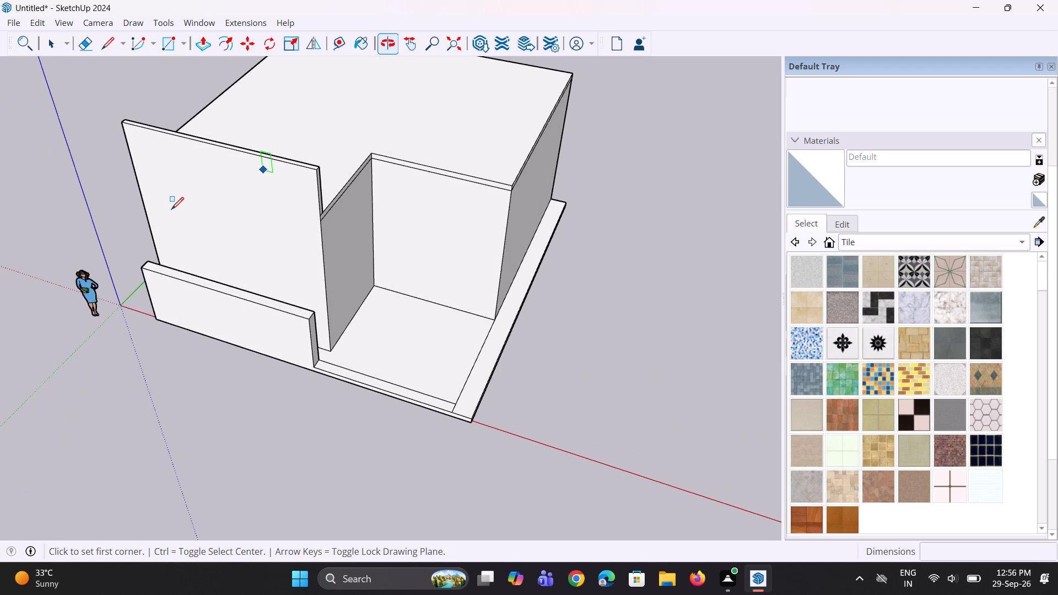
middle_drag(176, 205, 161, 217)
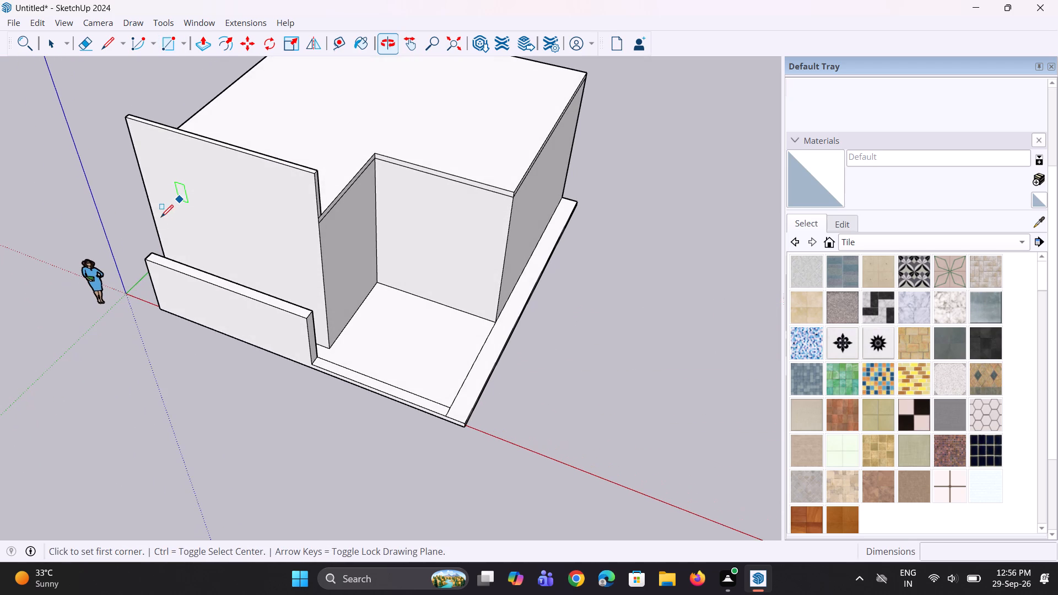
middle_drag(158, 210, 222, 193)
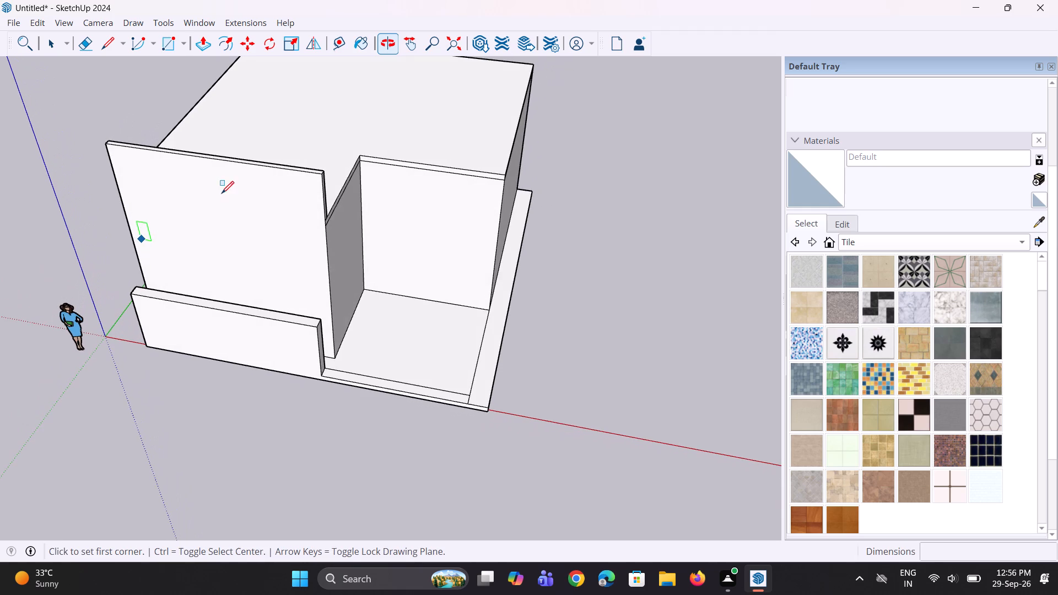
scroll(246, 198, down, 2)
middle_drag(246, 198, 300, 167)
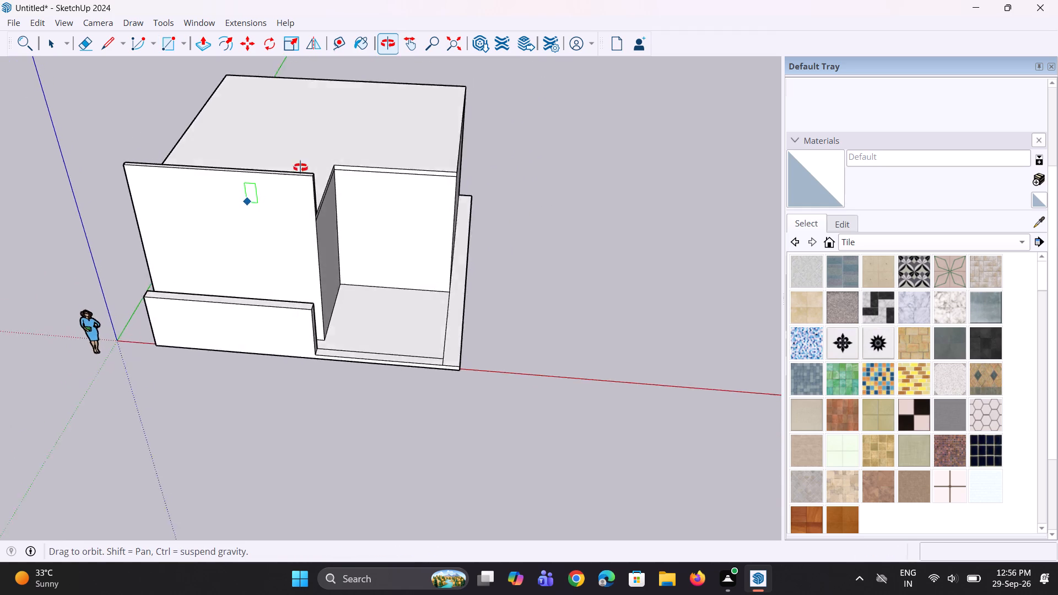
middle_drag(300, 167, 387, 97)
scroll(222, 227, up, 2)
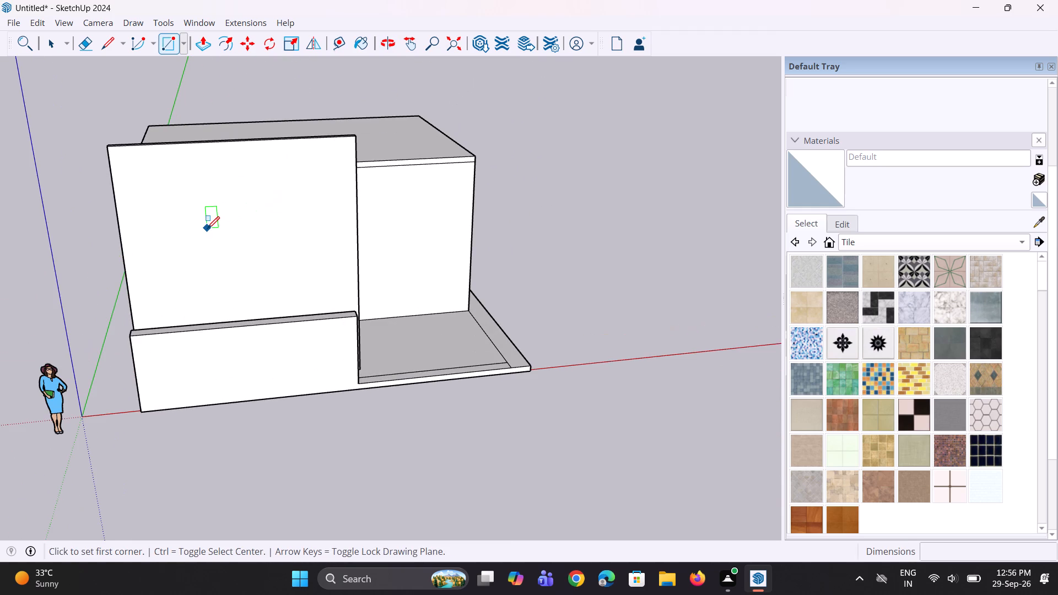
scroll(207, 229, down, 1)
key(space)
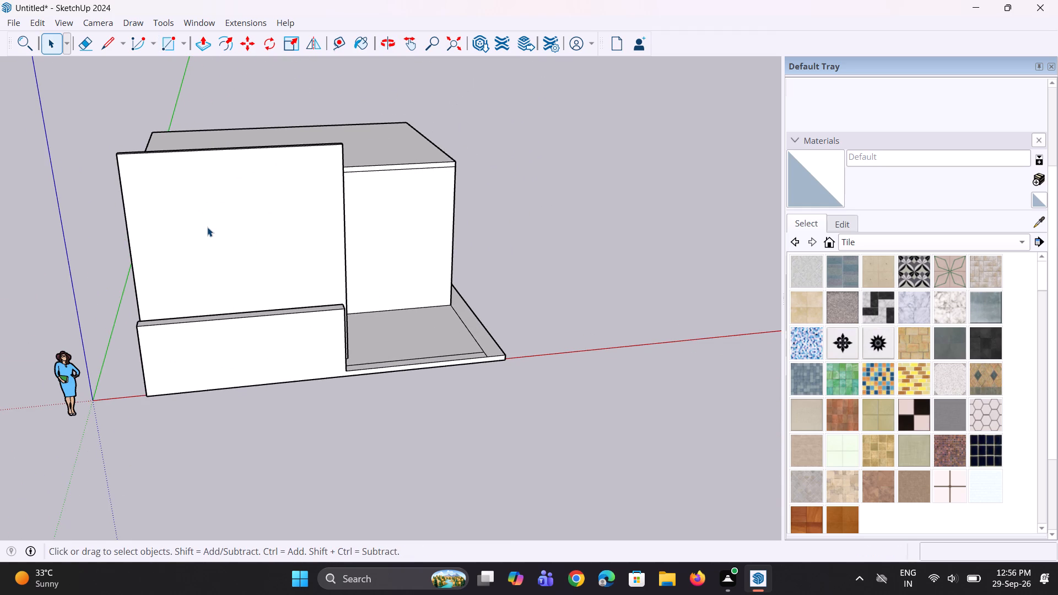
Draw a horizontal strip about 11" high and 17' 6" long across the projecting wall's full front face, starting at the upper side edge's midpoint.
key(r)
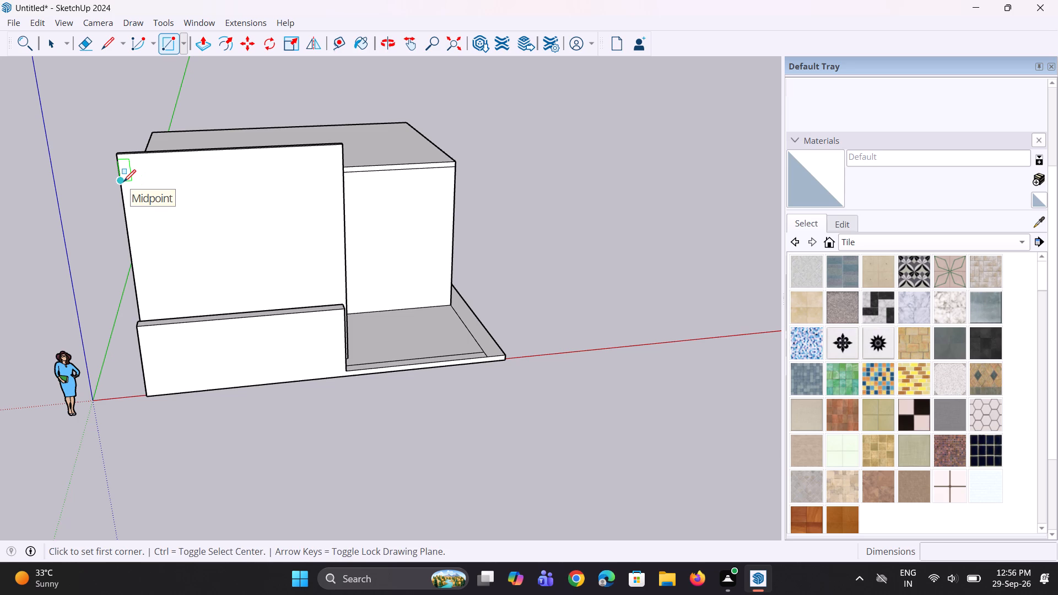
click(123, 182)
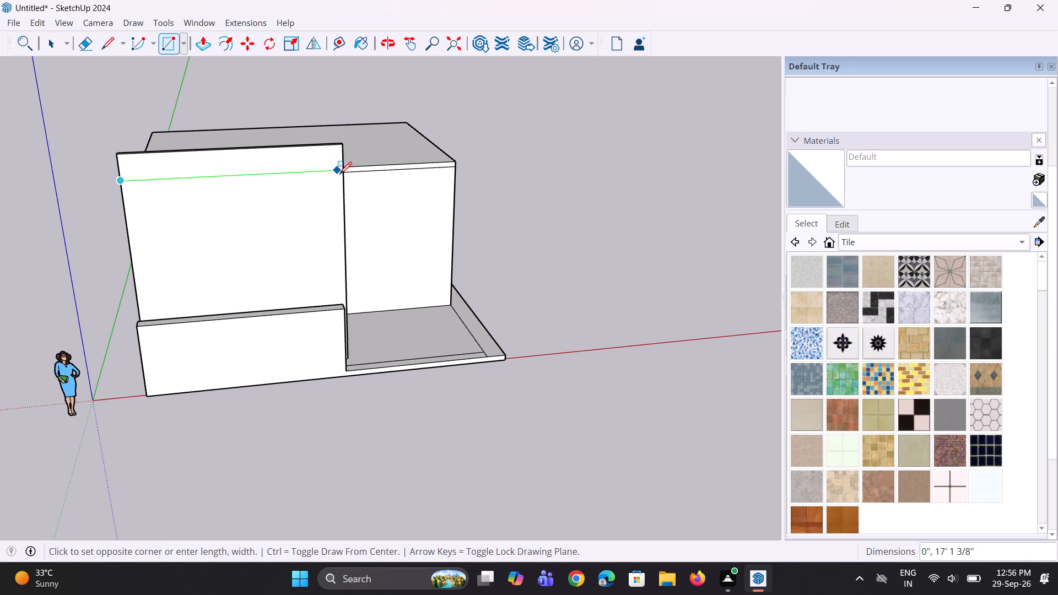
click(339, 174)
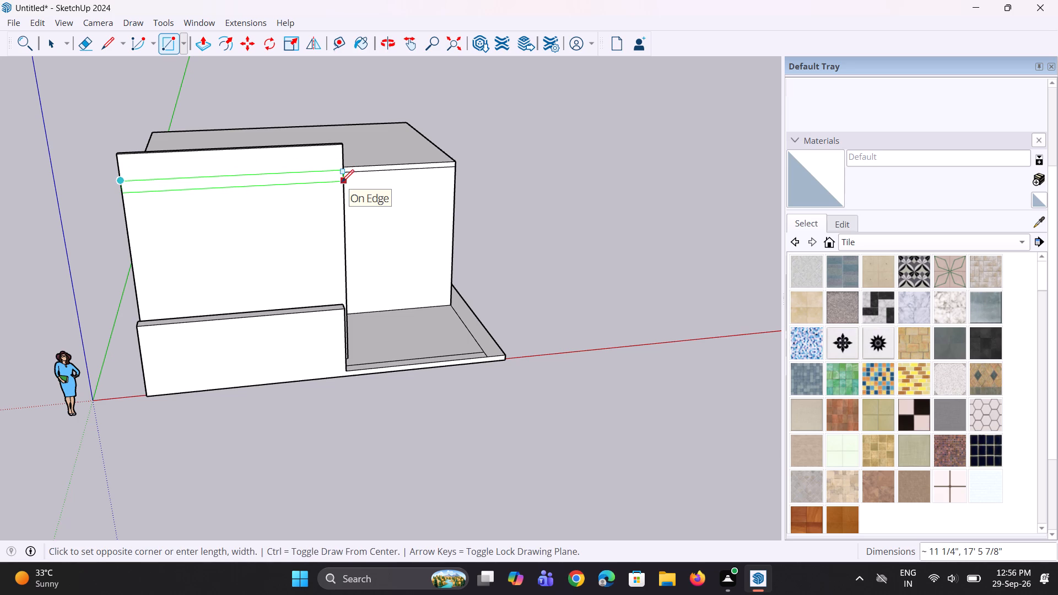
click(342, 180)
Push/Pull the horizontal strip outward 1' from the projecting wall's front face into a band.
middle_drag(257, 205, 192, 205)
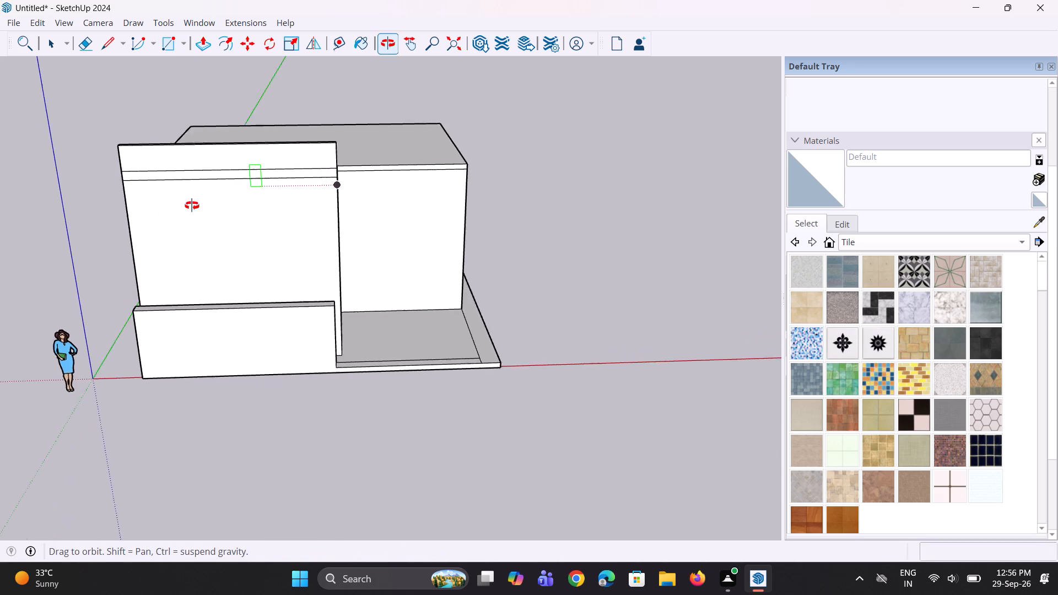
middle_drag(192, 205, 149, 201)
scroll(297, 169, up, 2)
key(space)
text(p)
scroll(288, 171, up, 2)
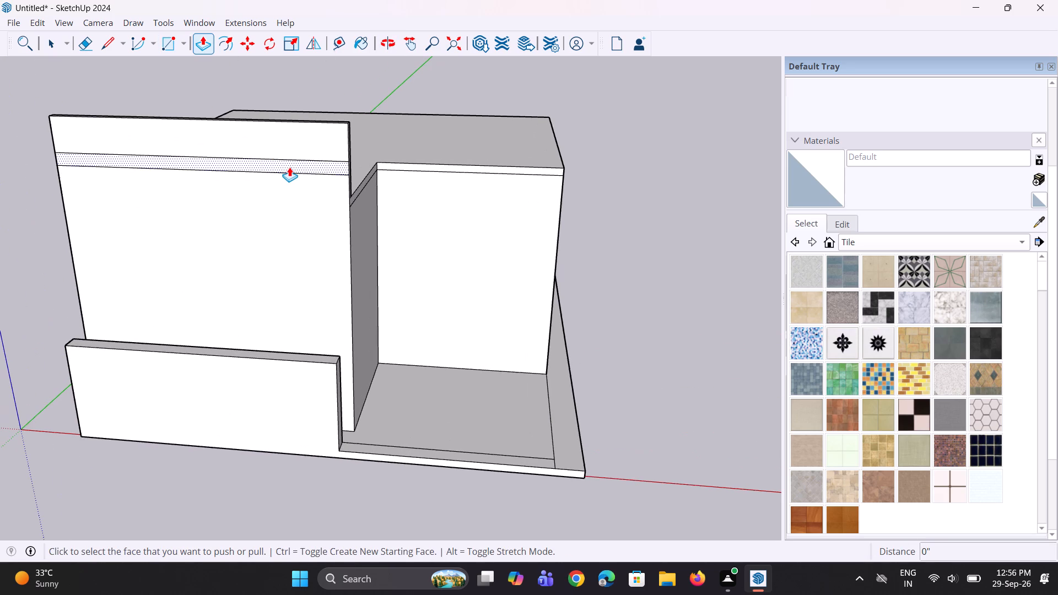
click(289, 167)
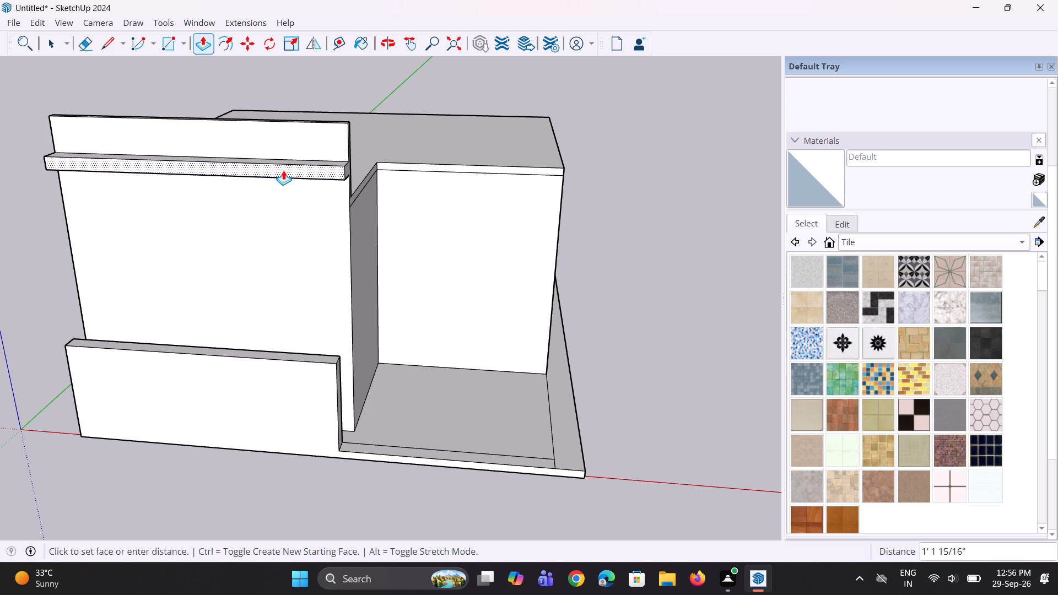
text(1')
key(Return)
Push/Pull the band's top face up by about 4 13/16".
middle_drag(292, 172, 103, 195)
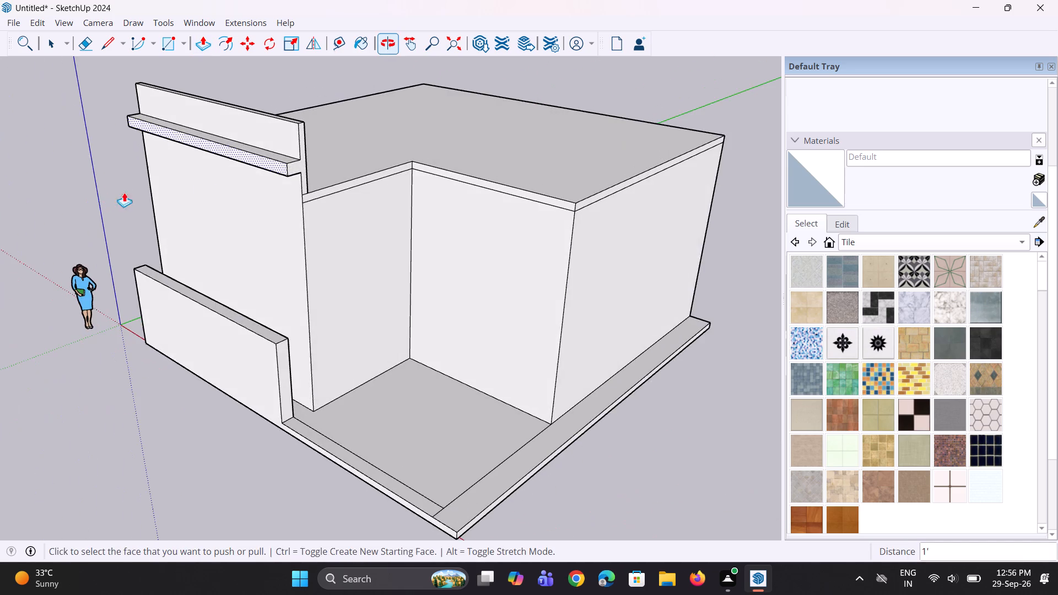
middle_drag(215, 172, 430, 151)
middle_drag(127, 178, 233, 167)
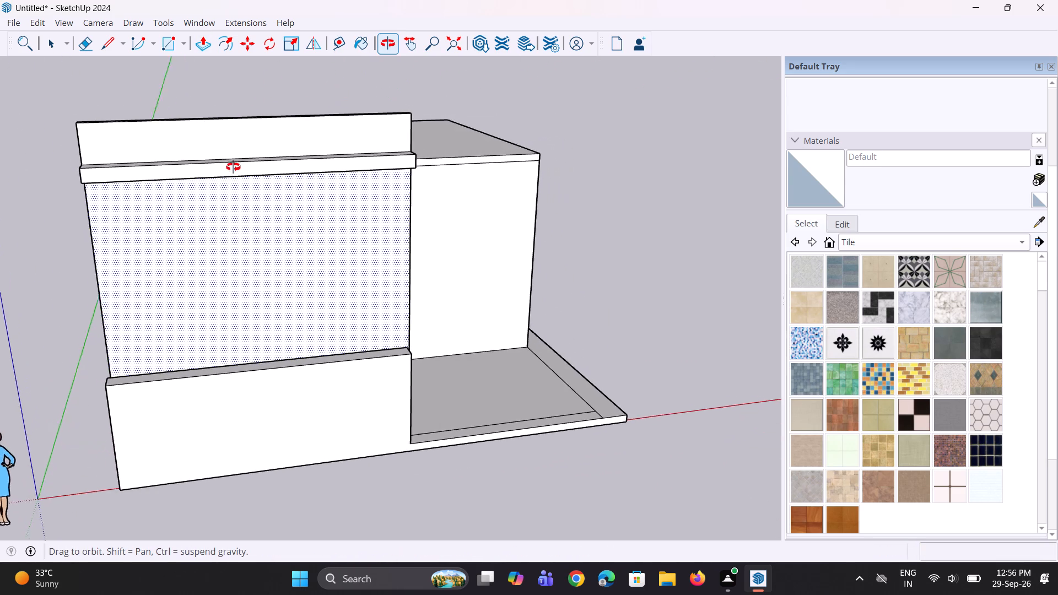
middle_drag(233, 167, 288, 167)
middle_drag(233, 177, 310, 199)
scroll(183, 194, up, 4)
middle_drag(183, 194, 185, 231)
scroll(182, 233, up, 2)
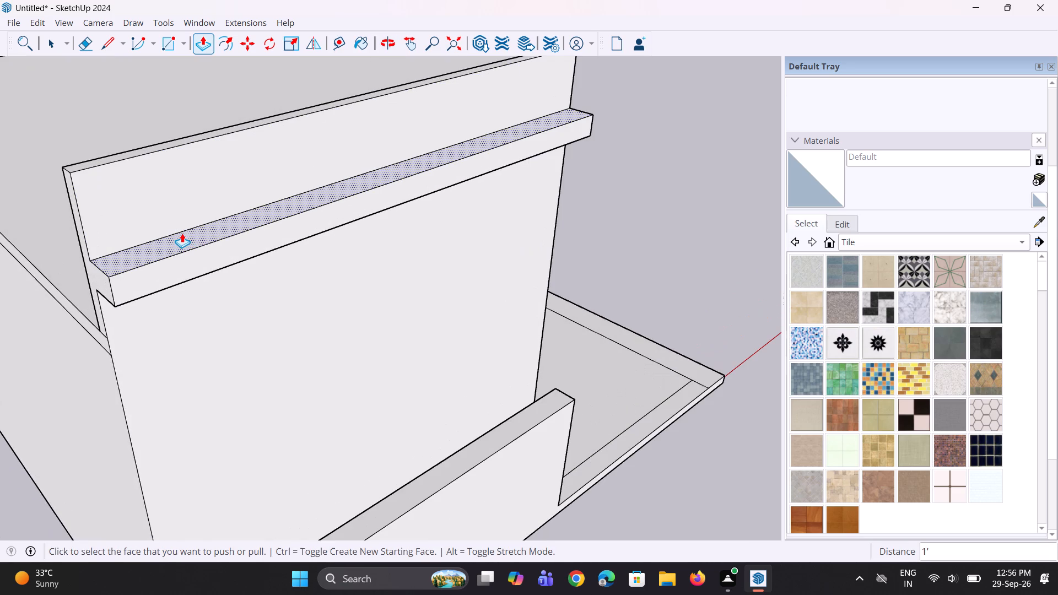
click(182, 233)
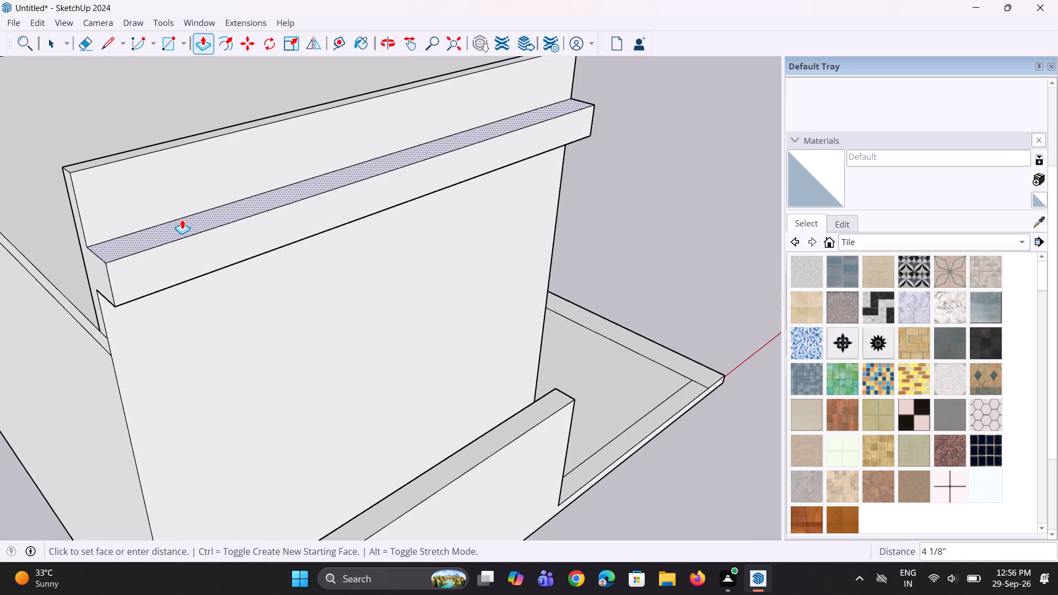
click(182, 218)
Push/Pull the band's underside up by about 4 1/4" to thin it from below.
middle_drag(199, 255, 154, 122)
scroll(164, 194, up, 2)
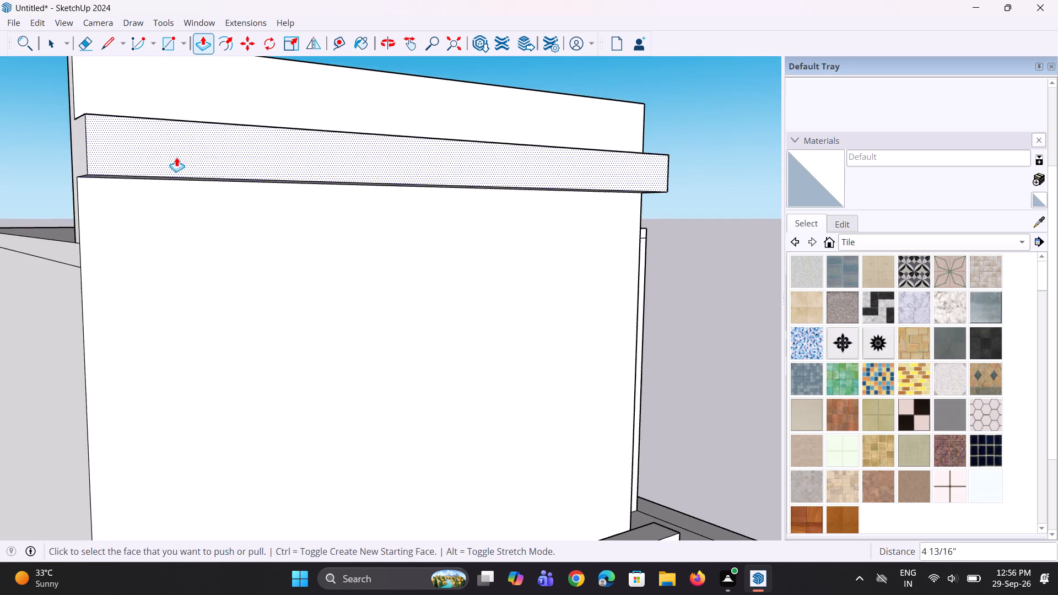
middle_drag(178, 165, 200, 87)
scroll(197, 107, up, 1)
click(209, 132)
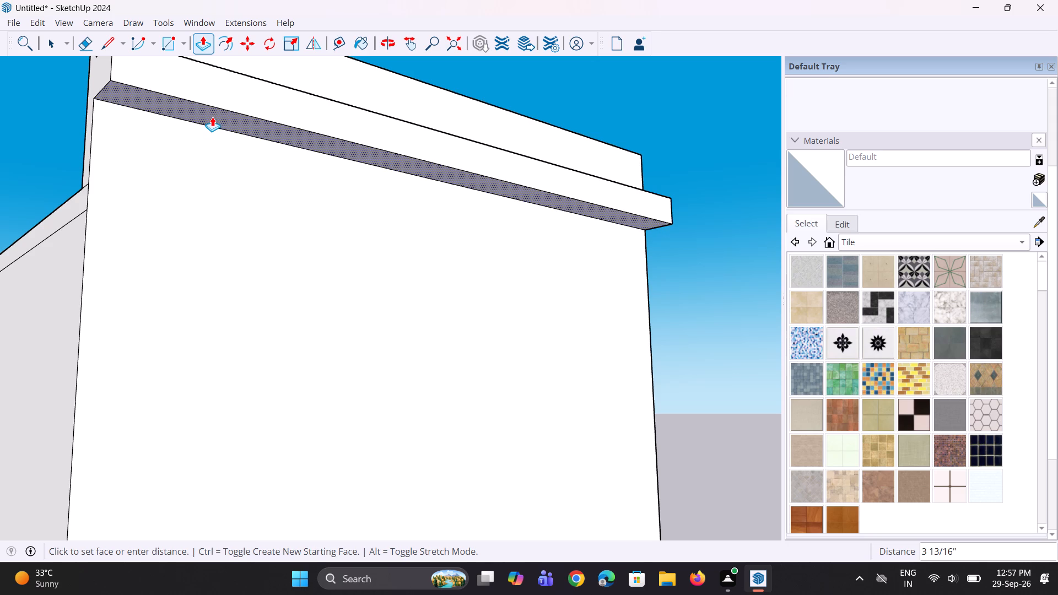
click(212, 116)
Examine the band and the parapet above it from the front and from above.
scroll(243, 166, down, 4)
middle_drag(249, 174, 205, 311)
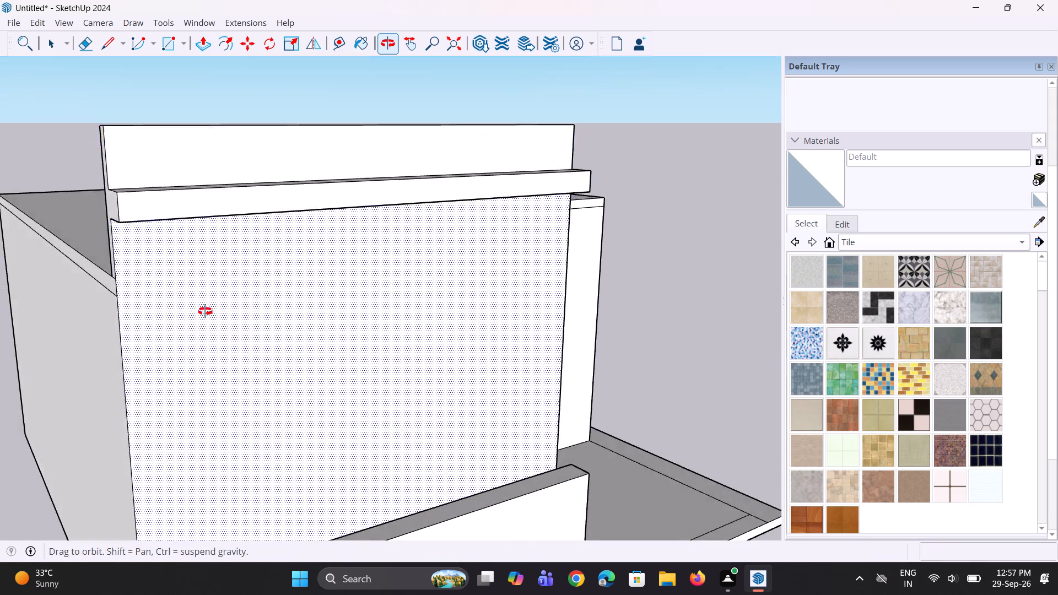
middle_drag(205, 311, 202, 312)
scroll(202, 312, down, 1)
scroll(168, 285, down, 4)
middle_drag(195, 226, 74, 292)
scroll(304, 250, up, 2)
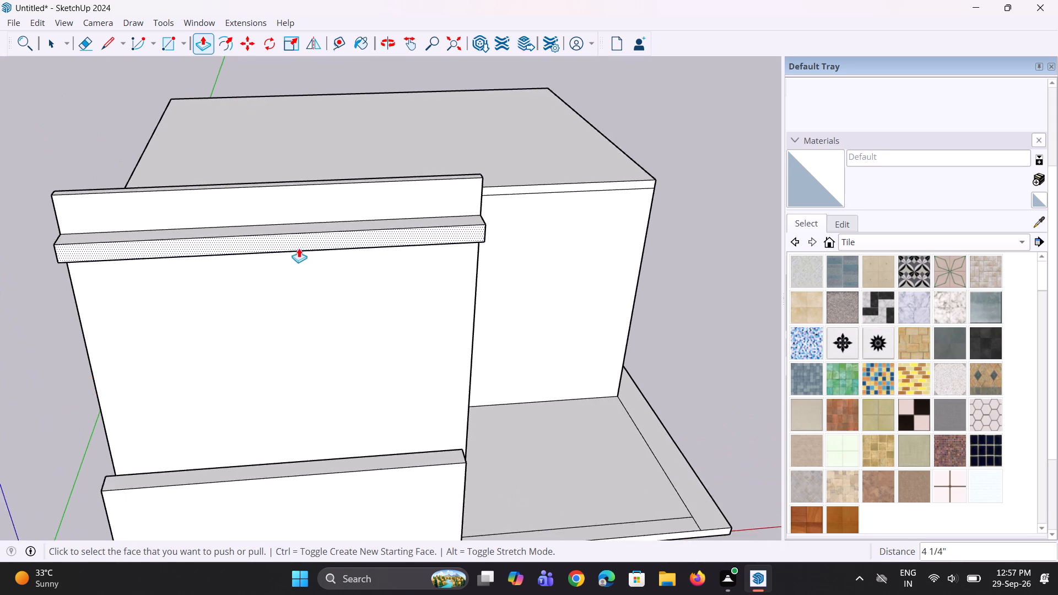
scroll(292, 247, up, 4)
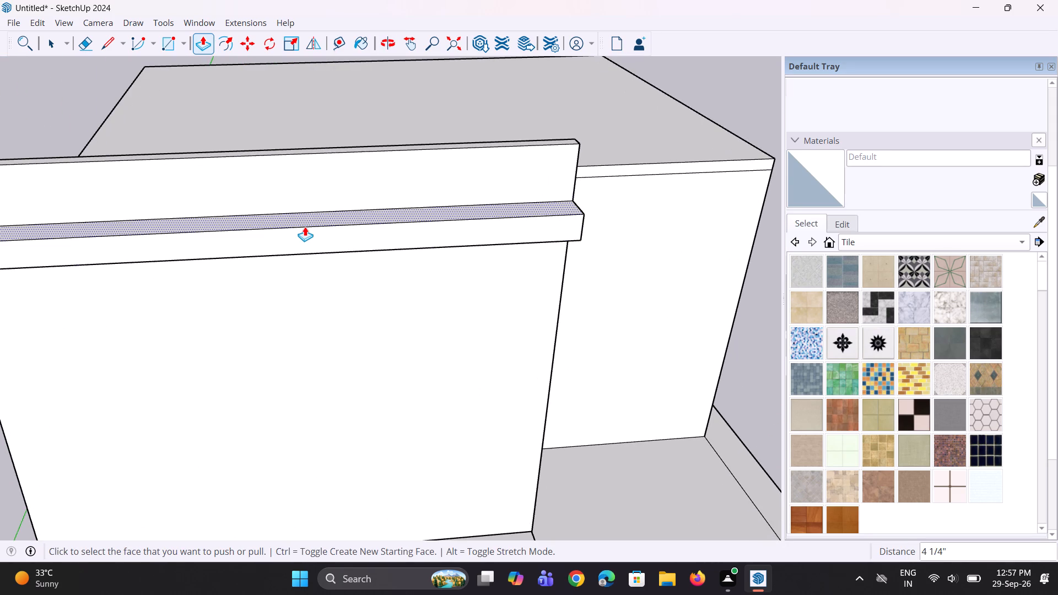
scroll(401, 337, down, 3)
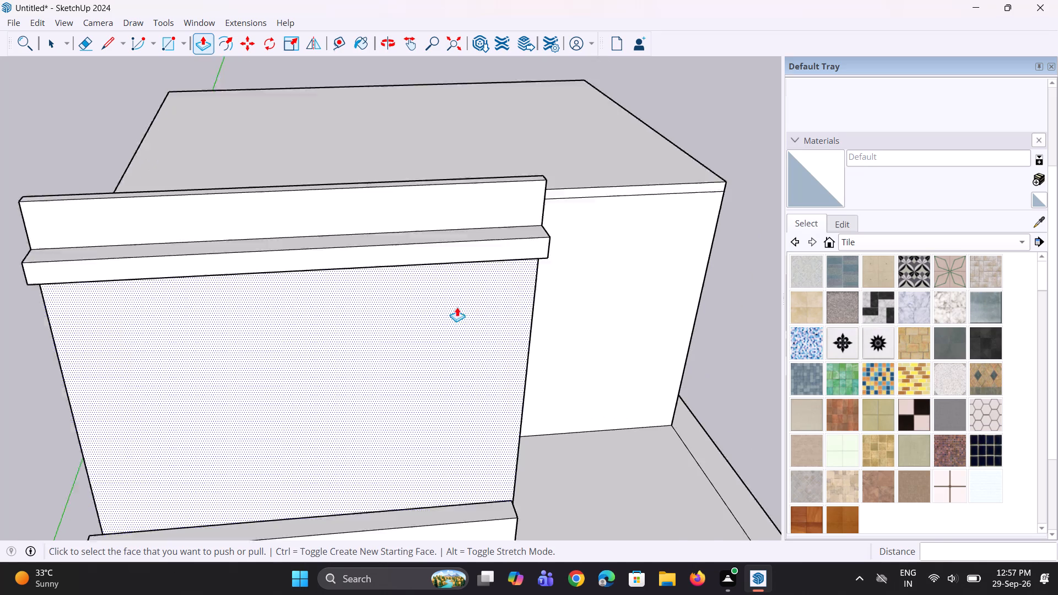
scroll(457, 307, down, 1)
Push/Pull the band's underside up by about another 1 13/16".
middle_drag(251, 290, 196, 123)
scroll(201, 275, up, 9)
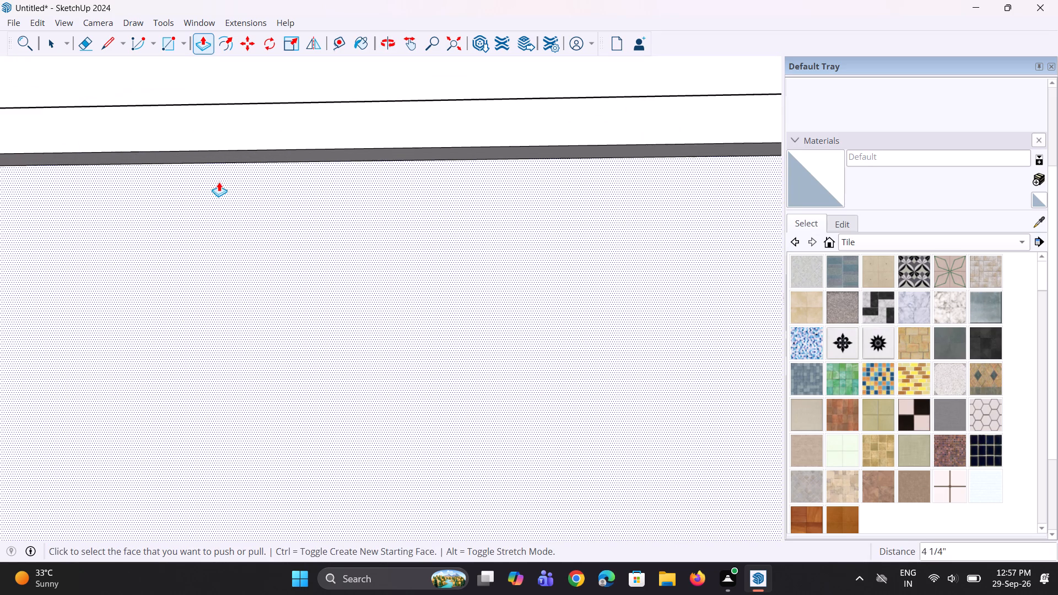
middle_drag(219, 182, 226, 129)
scroll(226, 132, up, 1)
scroll(237, 189, down, 7)
middle_drag(229, 183, 228, 126)
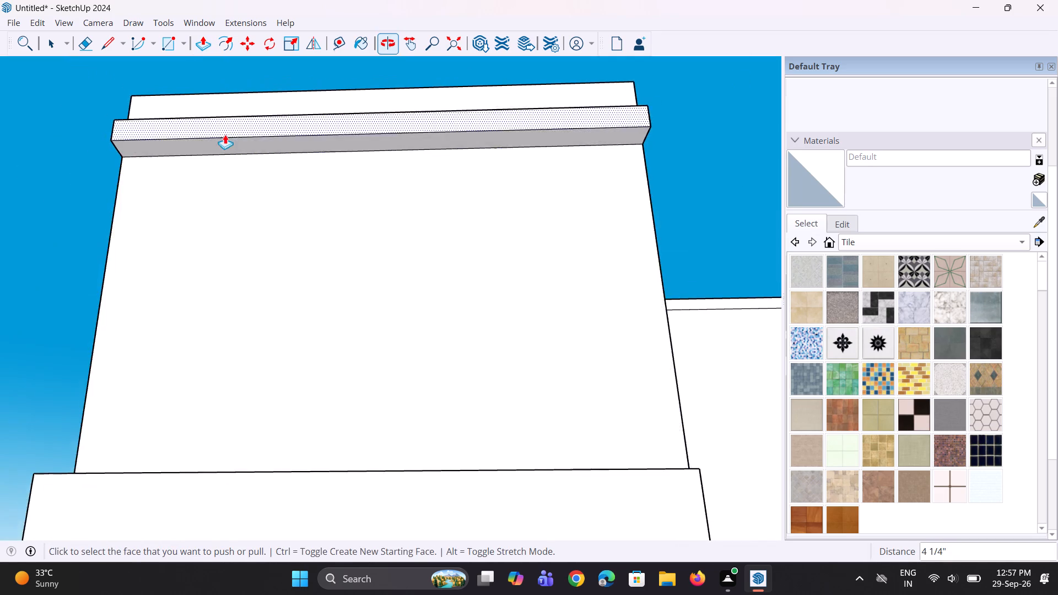
scroll(222, 149, up, 4)
click(225, 141)
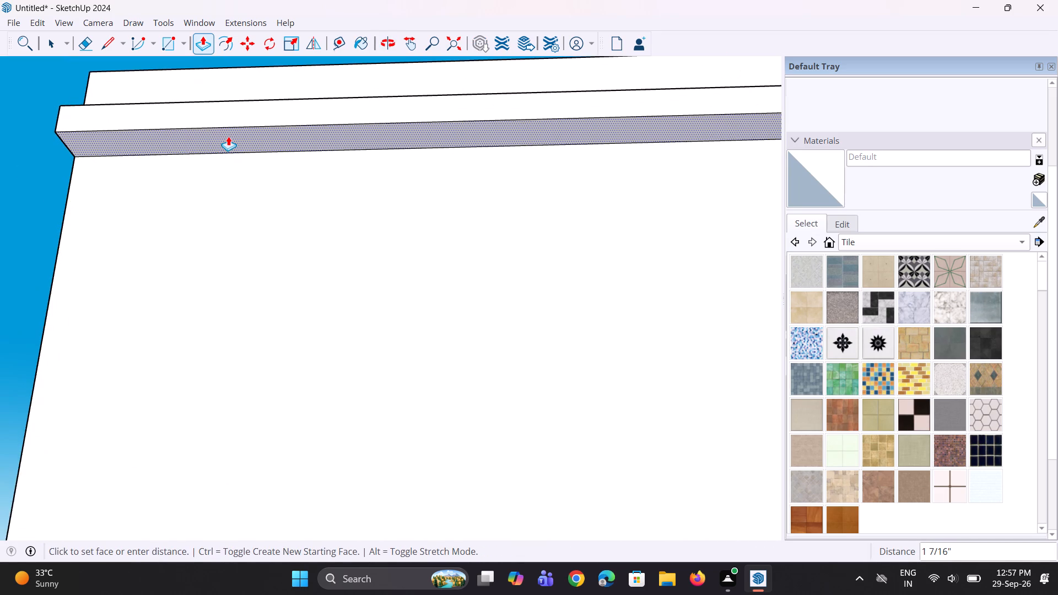
click(228, 136)
Examine the band's proportions on the front elevation against the parapet, roof and low front wall.
scroll(213, 241, down, 5)
middle_drag(226, 206, 258, 367)
scroll(234, 250, down, 1)
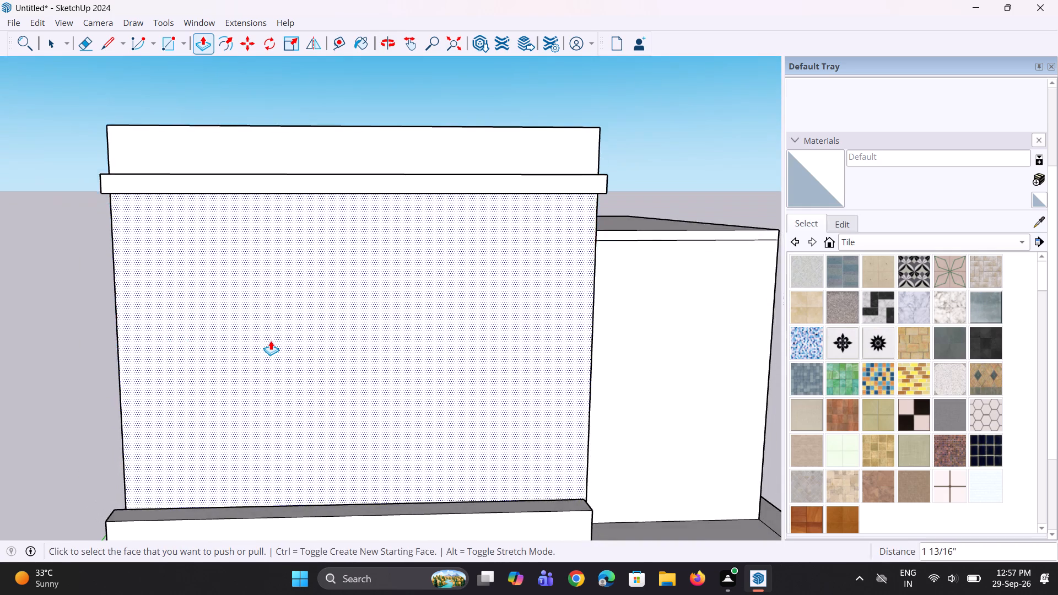
scroll(271, 340, down, 4)
middle_drag(271, 320, 271, 340)
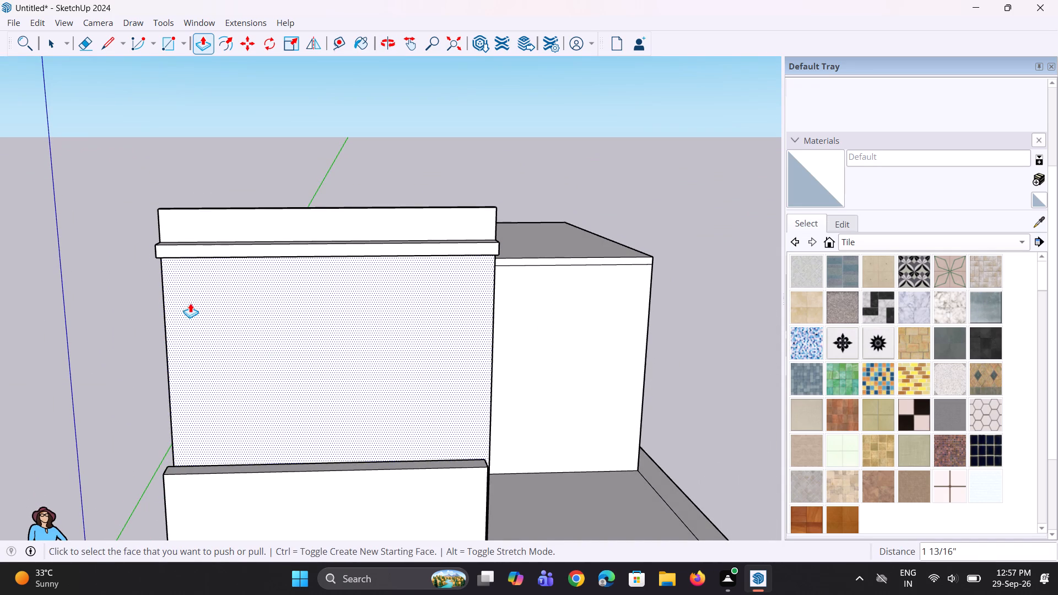
middle_drag(190, 304, 188, 311)
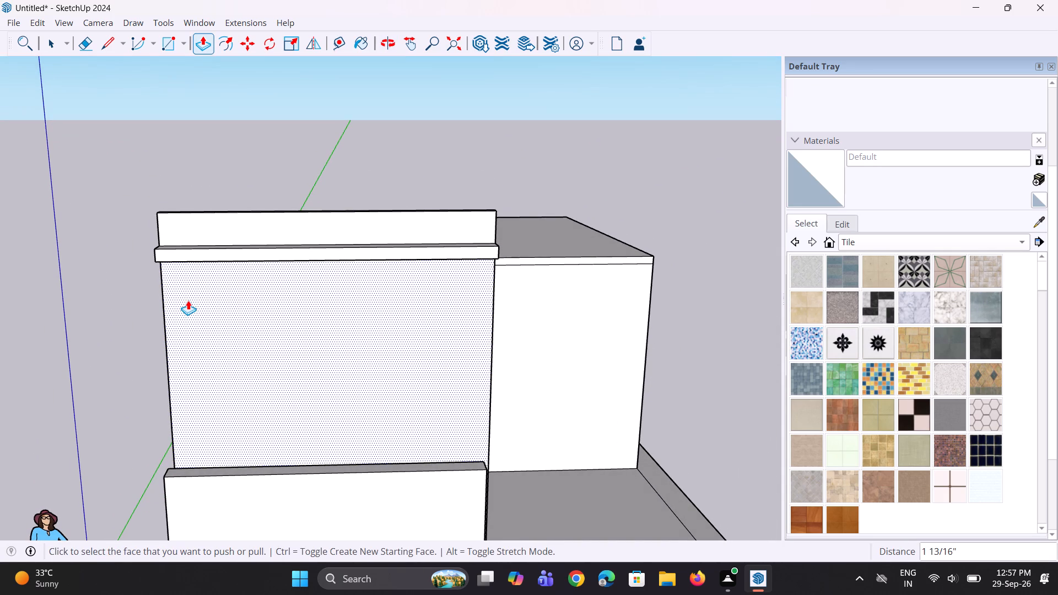
middle_drag(191, 293, 194, 312)
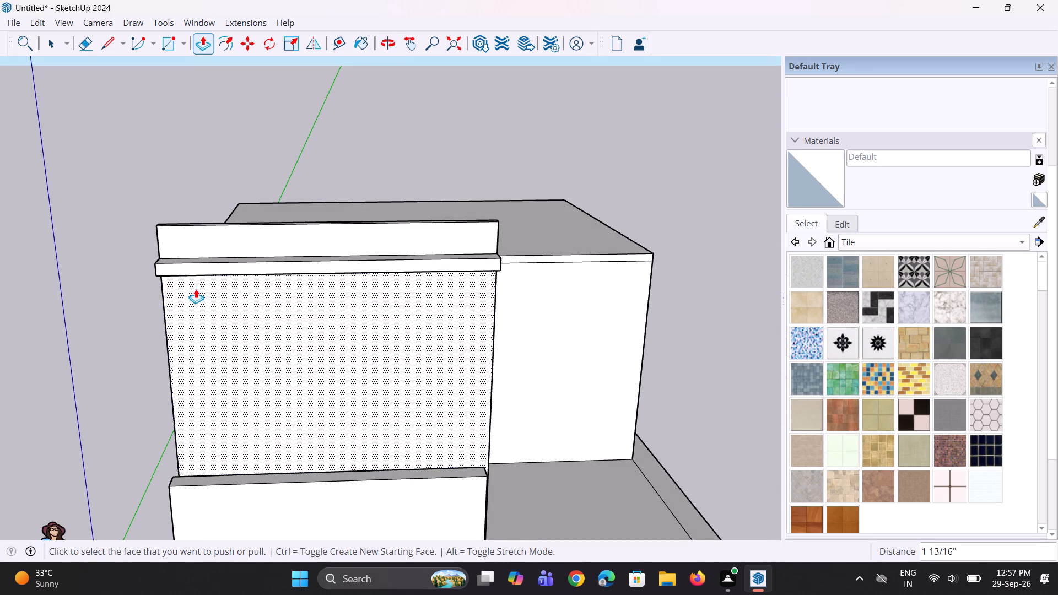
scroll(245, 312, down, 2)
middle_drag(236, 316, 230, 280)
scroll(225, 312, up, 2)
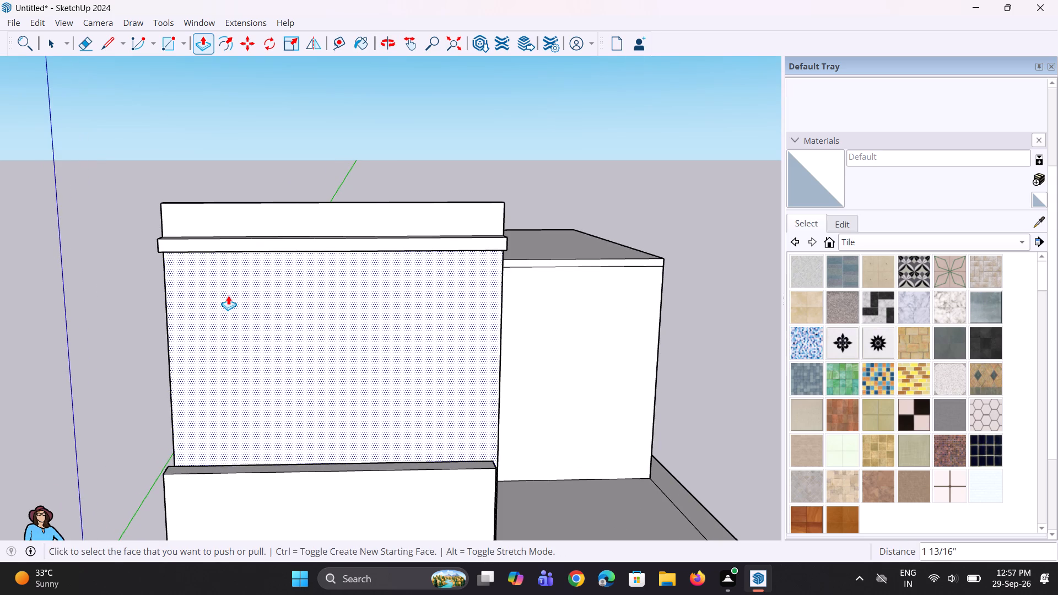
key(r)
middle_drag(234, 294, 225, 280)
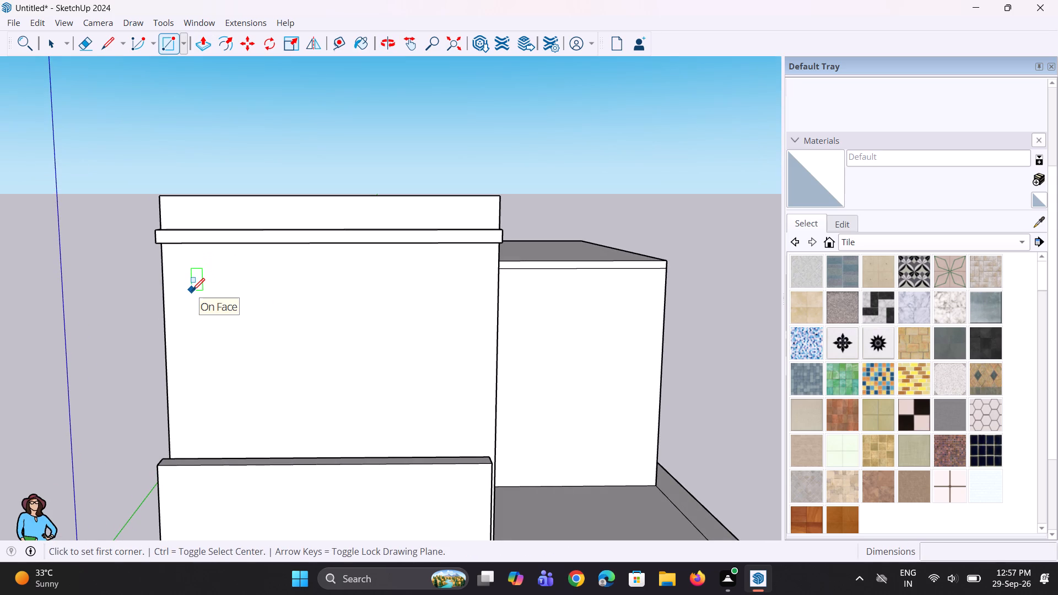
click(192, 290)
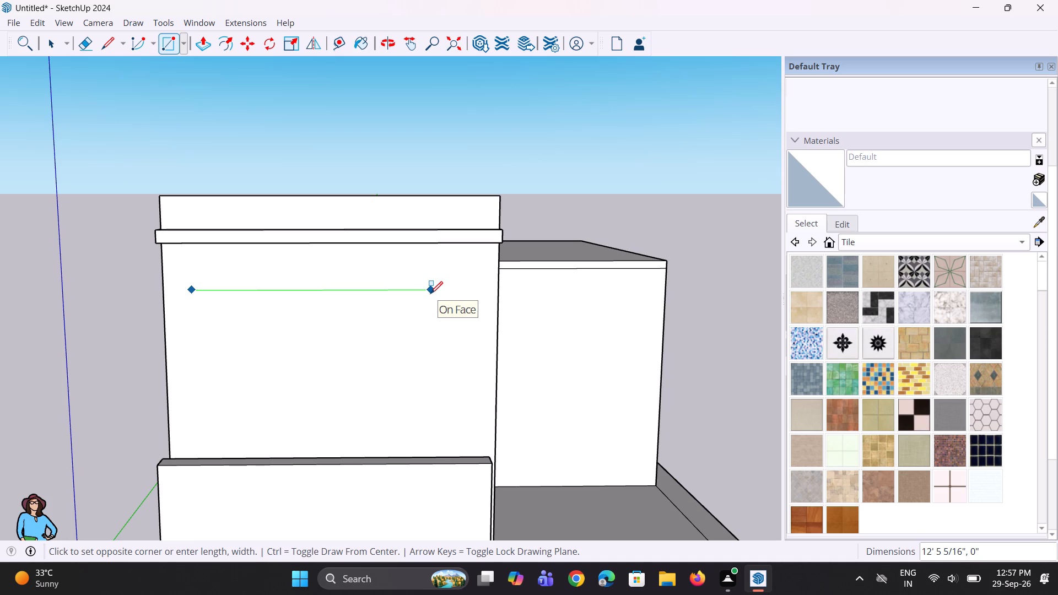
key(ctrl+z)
Undo the projecting front band's modelling operations back to the plain front wall.
key(ctrl+z)
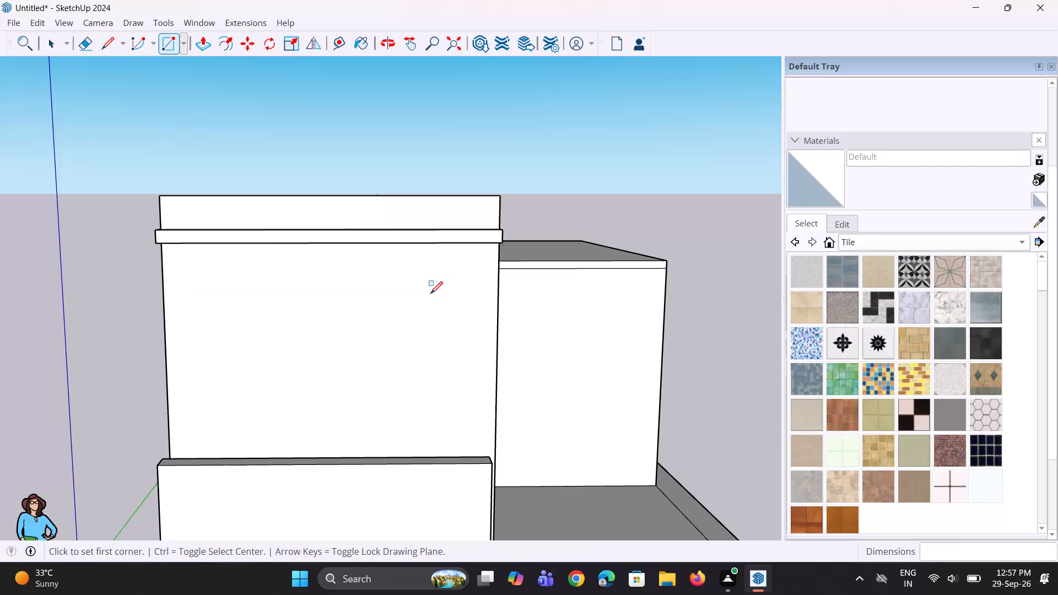
key(ctrl+z)
key(ctrl+z)
key(ctrl+z)
key(ctrl+z)
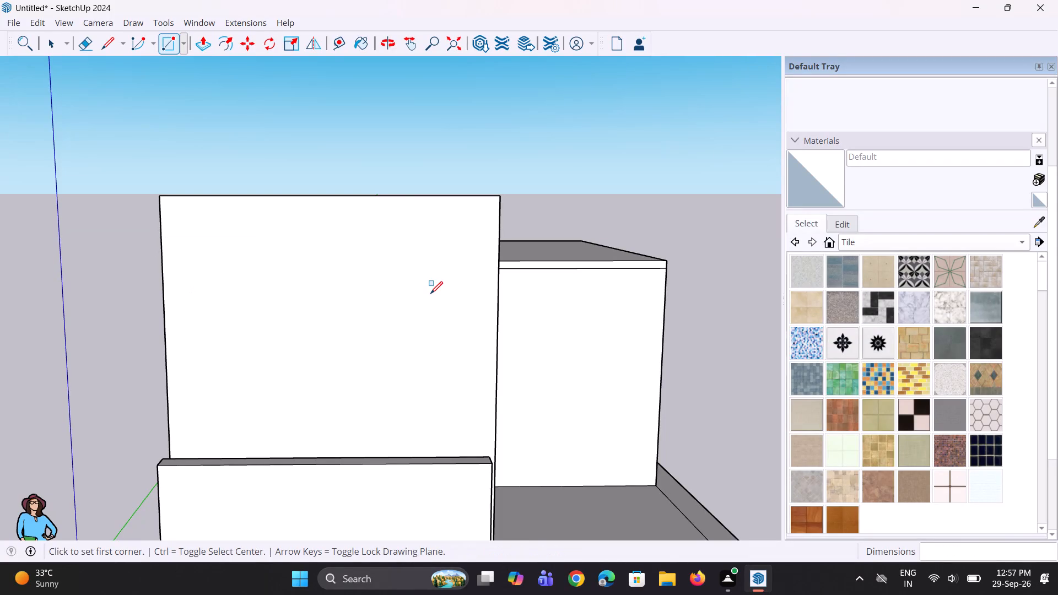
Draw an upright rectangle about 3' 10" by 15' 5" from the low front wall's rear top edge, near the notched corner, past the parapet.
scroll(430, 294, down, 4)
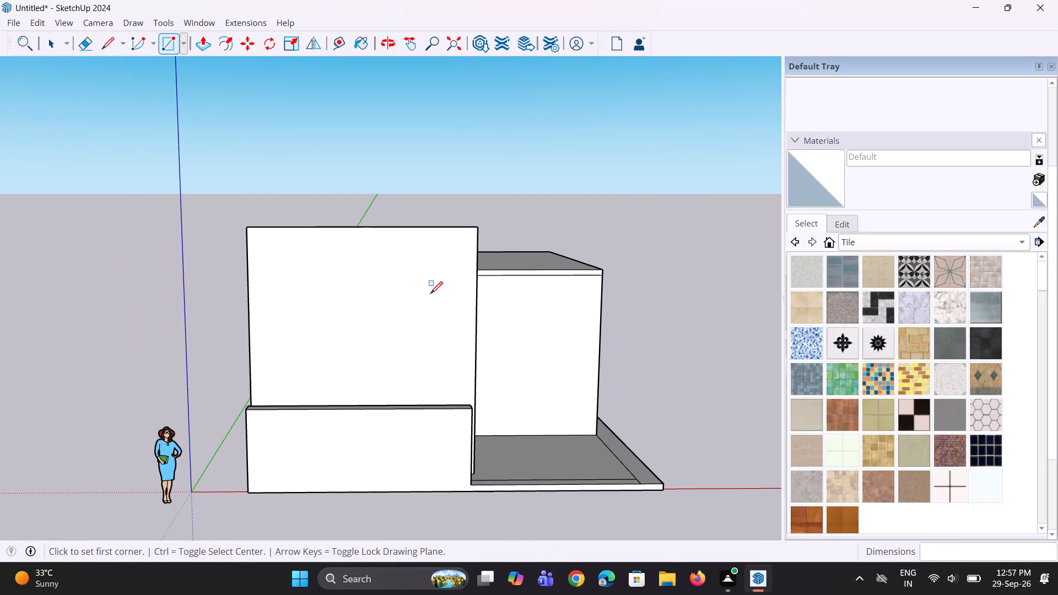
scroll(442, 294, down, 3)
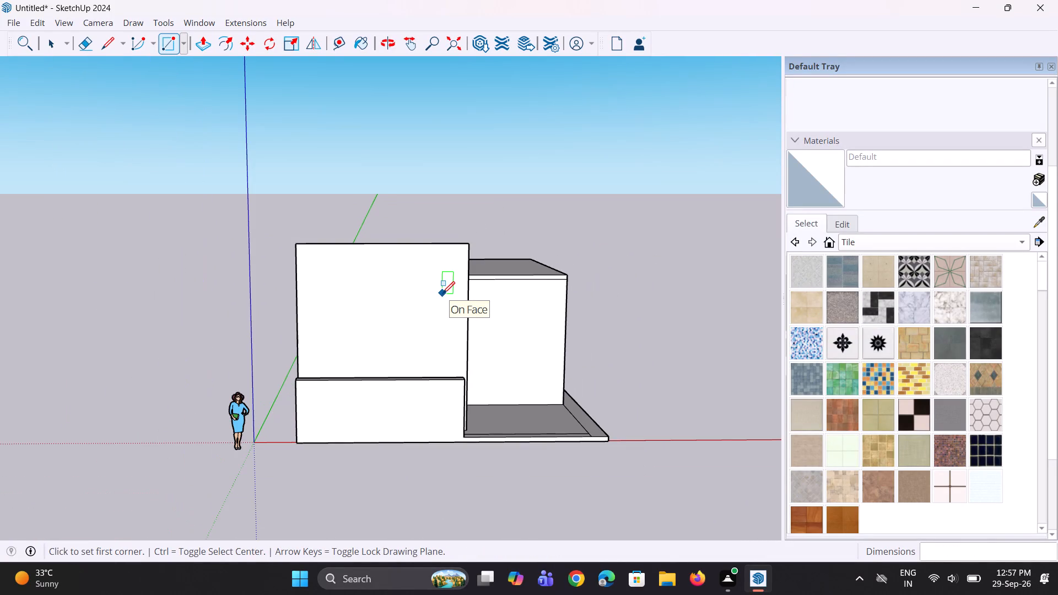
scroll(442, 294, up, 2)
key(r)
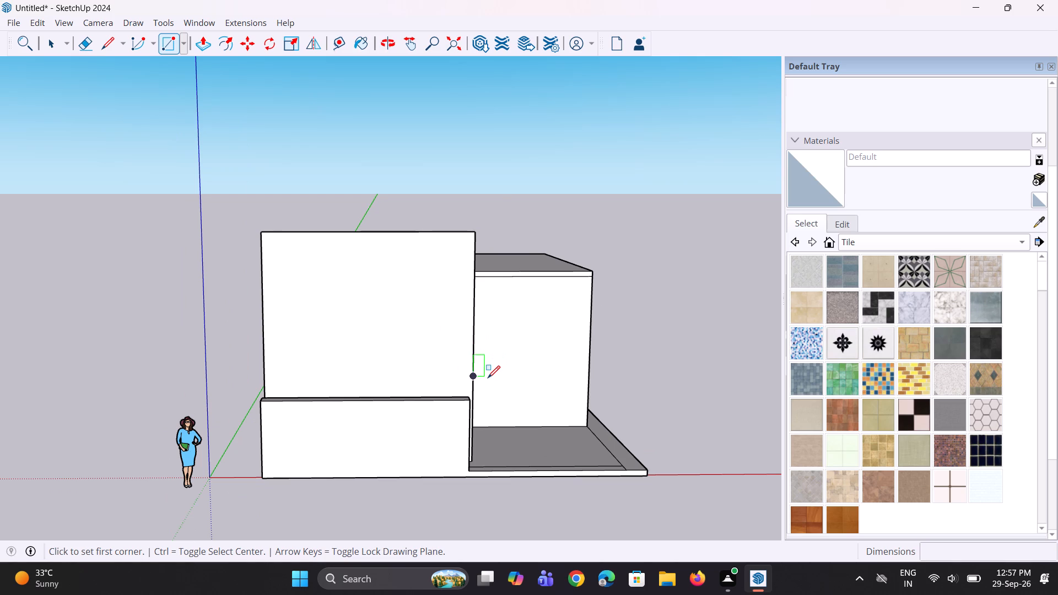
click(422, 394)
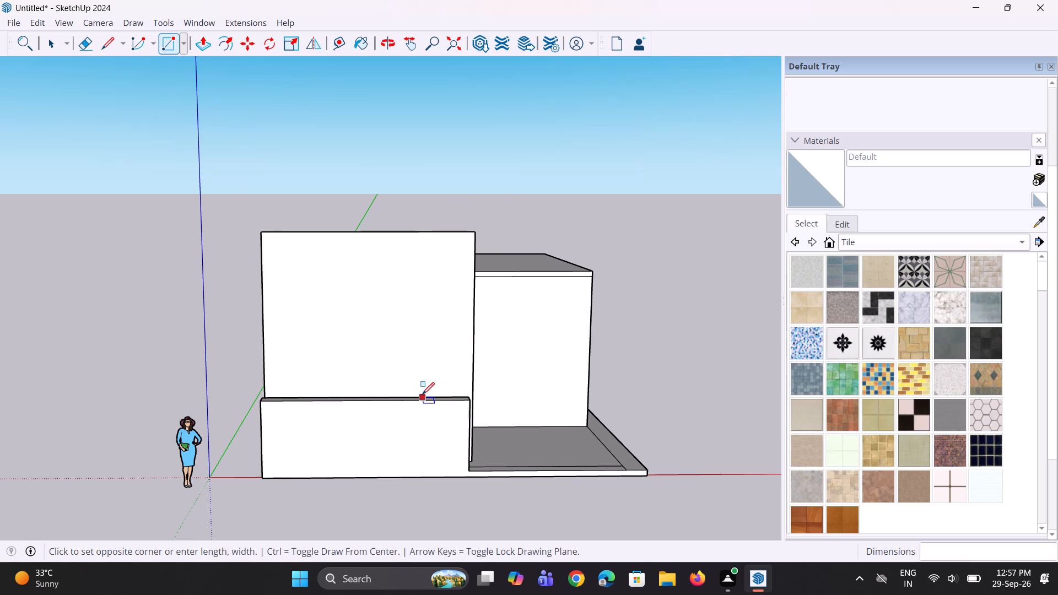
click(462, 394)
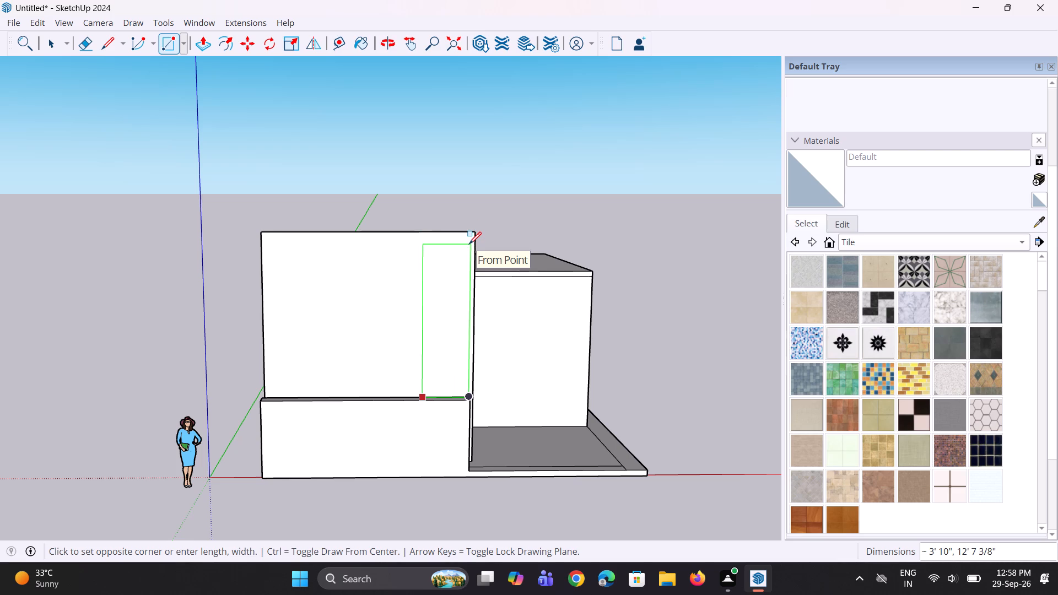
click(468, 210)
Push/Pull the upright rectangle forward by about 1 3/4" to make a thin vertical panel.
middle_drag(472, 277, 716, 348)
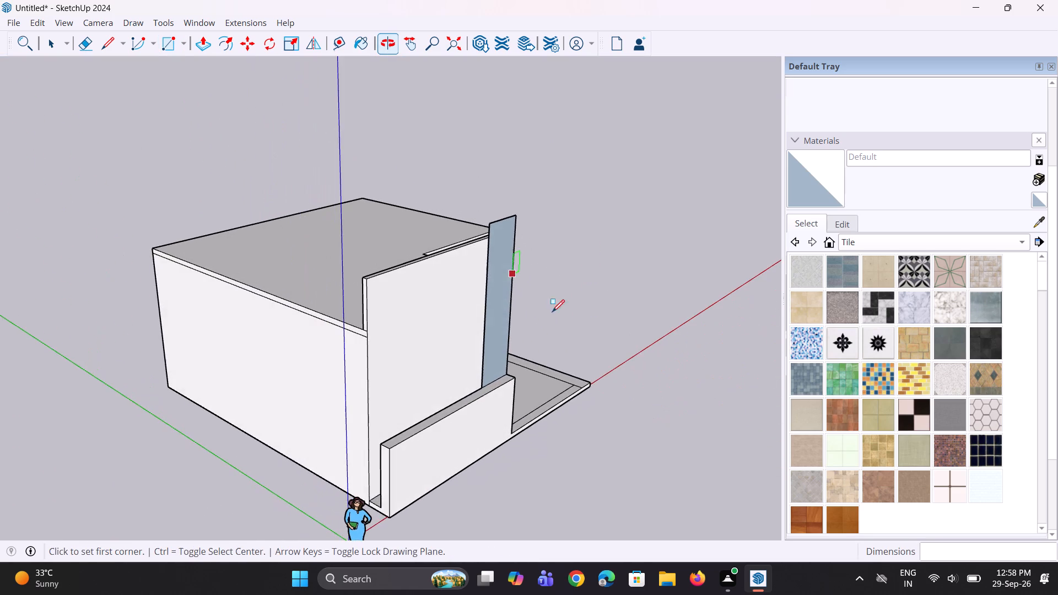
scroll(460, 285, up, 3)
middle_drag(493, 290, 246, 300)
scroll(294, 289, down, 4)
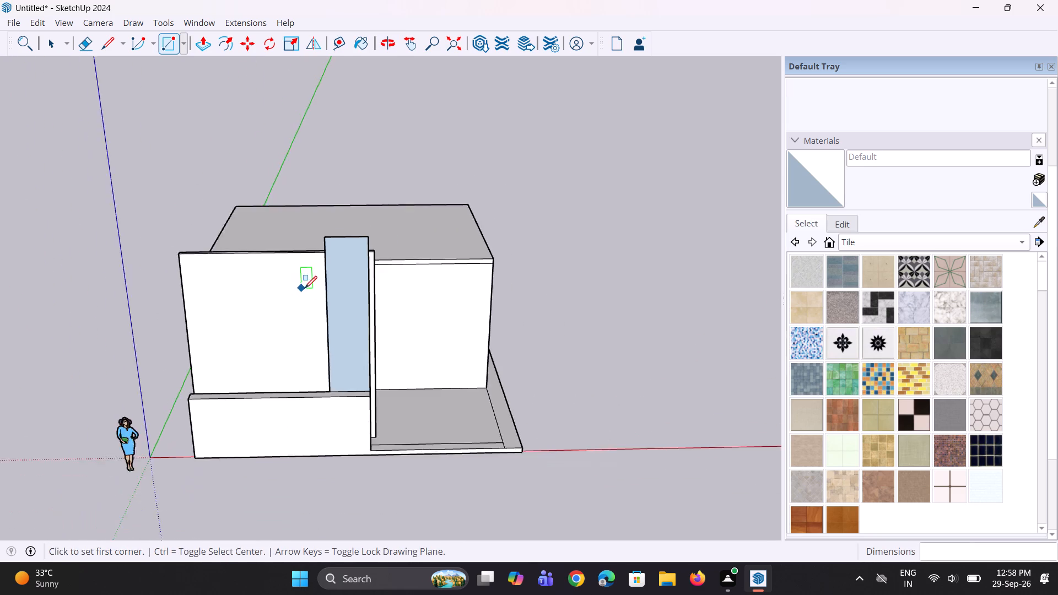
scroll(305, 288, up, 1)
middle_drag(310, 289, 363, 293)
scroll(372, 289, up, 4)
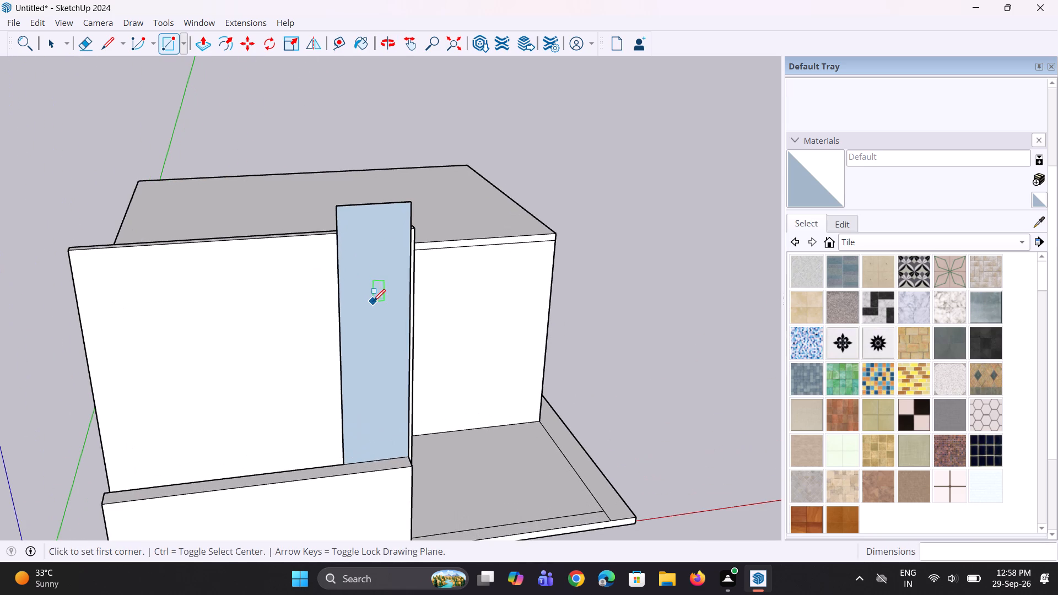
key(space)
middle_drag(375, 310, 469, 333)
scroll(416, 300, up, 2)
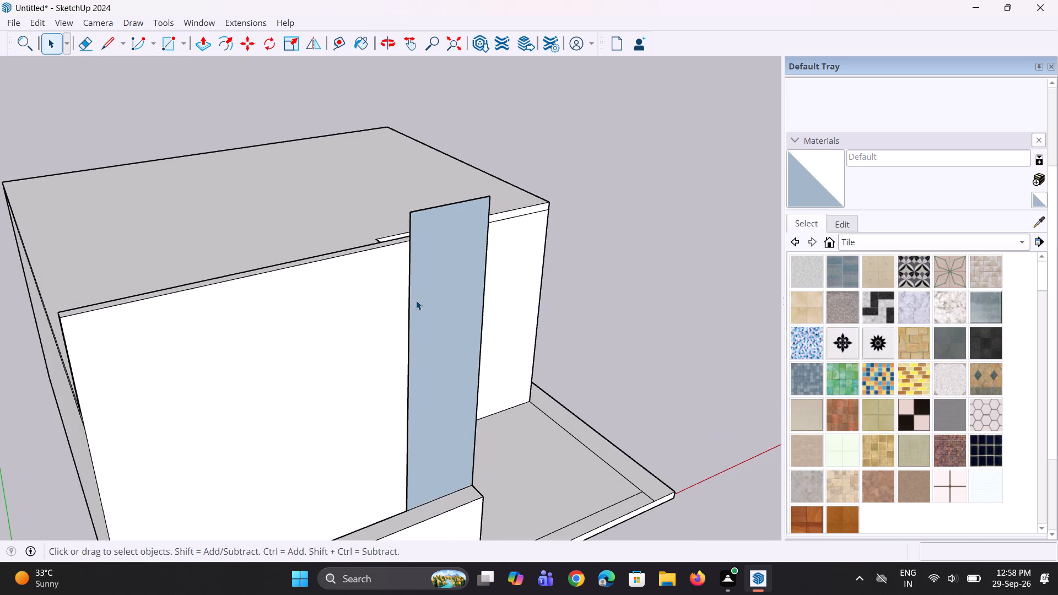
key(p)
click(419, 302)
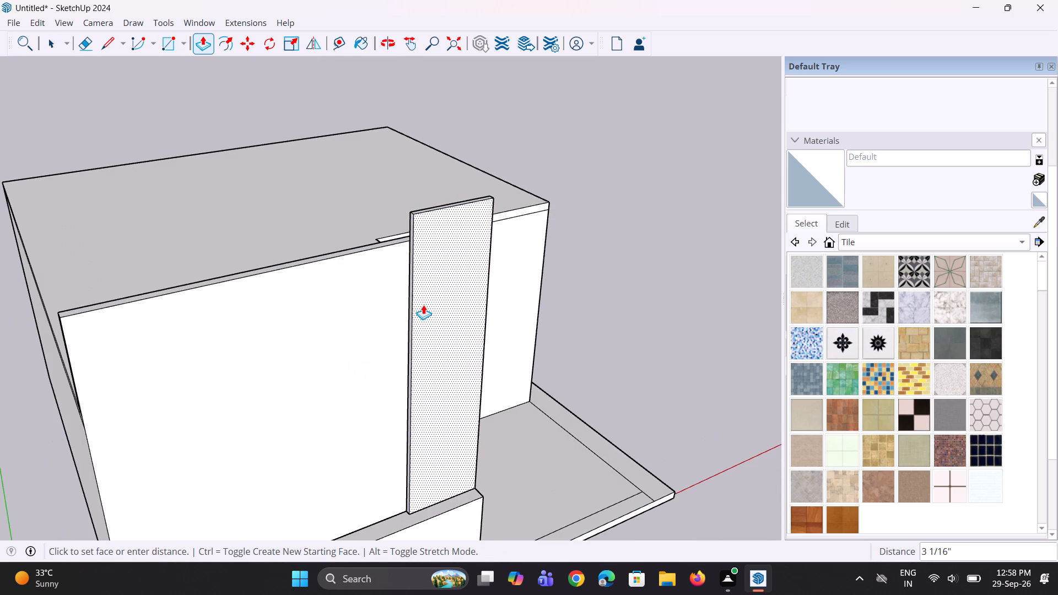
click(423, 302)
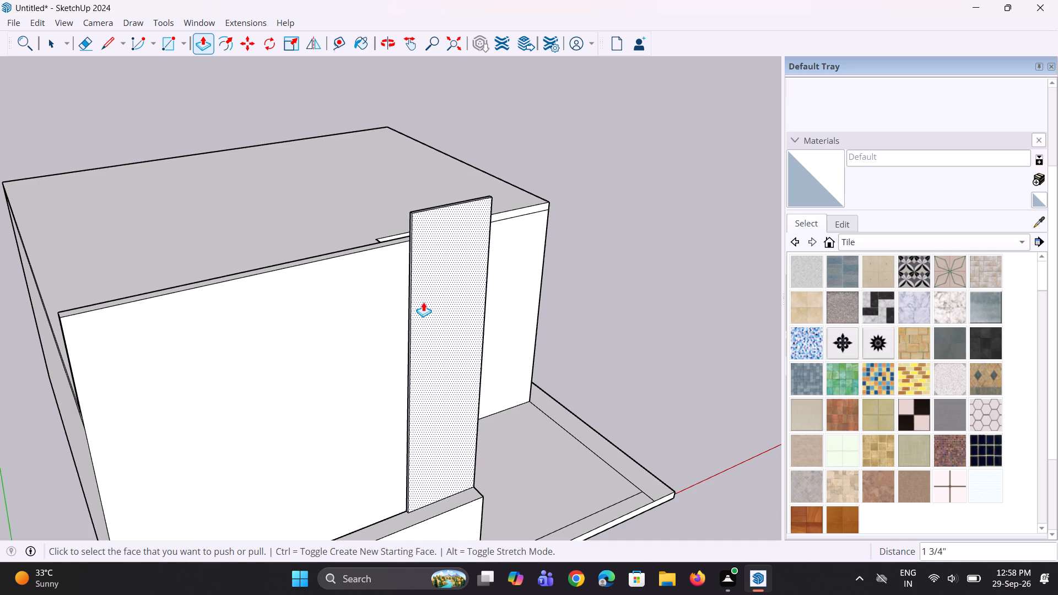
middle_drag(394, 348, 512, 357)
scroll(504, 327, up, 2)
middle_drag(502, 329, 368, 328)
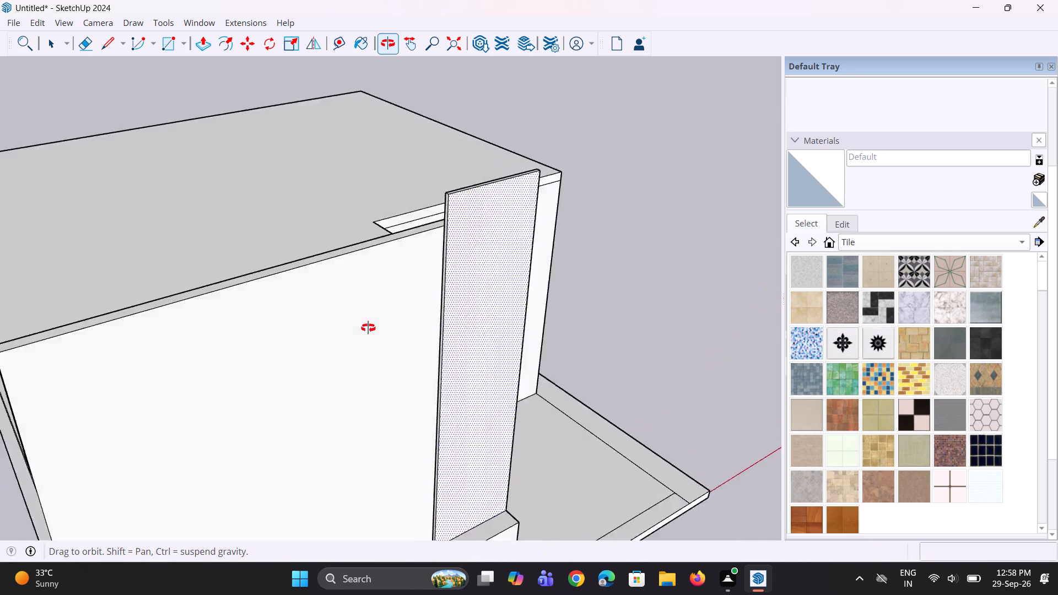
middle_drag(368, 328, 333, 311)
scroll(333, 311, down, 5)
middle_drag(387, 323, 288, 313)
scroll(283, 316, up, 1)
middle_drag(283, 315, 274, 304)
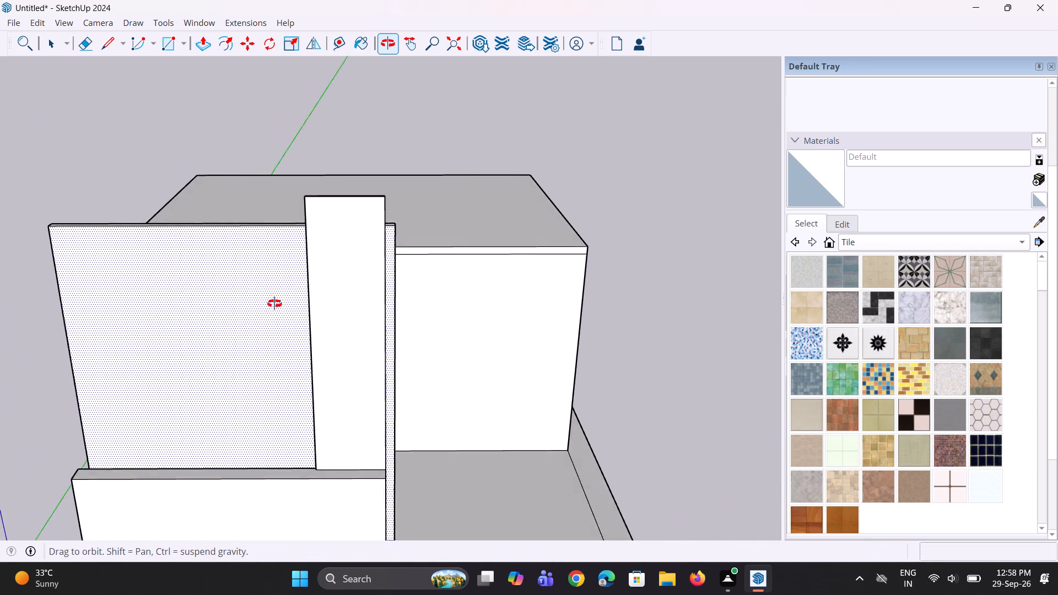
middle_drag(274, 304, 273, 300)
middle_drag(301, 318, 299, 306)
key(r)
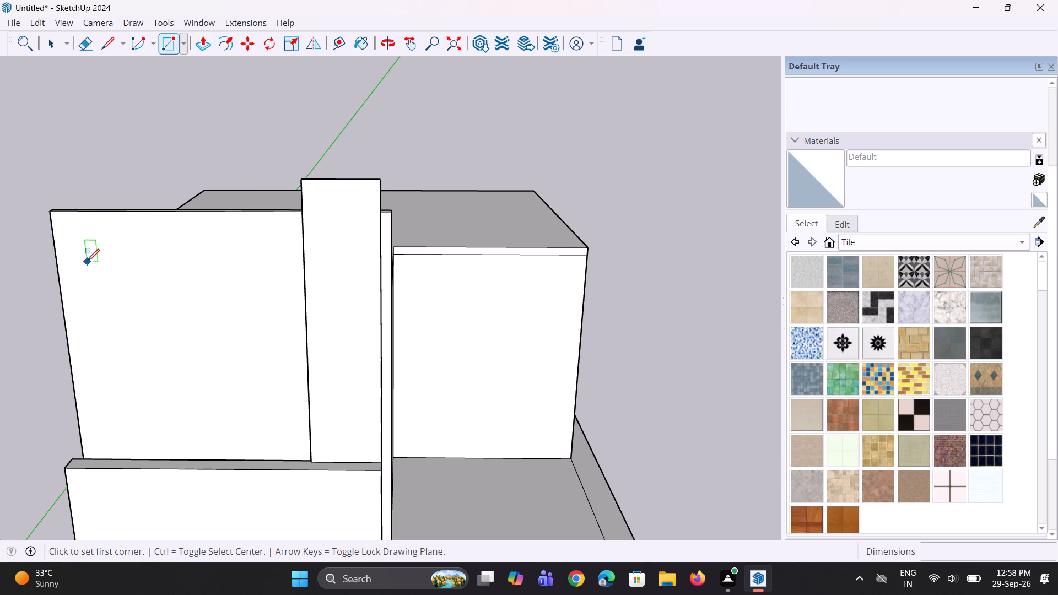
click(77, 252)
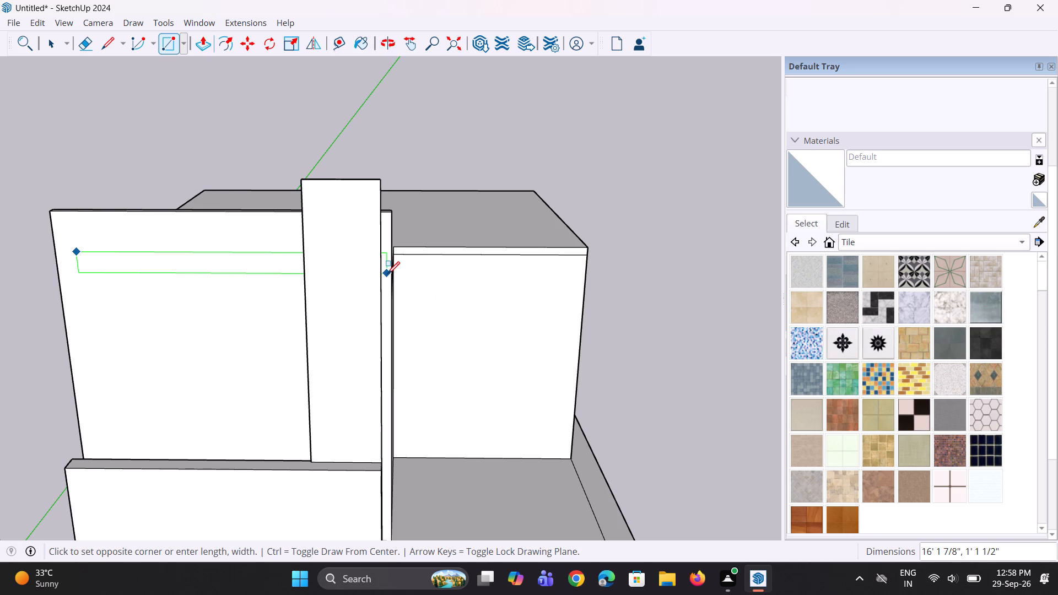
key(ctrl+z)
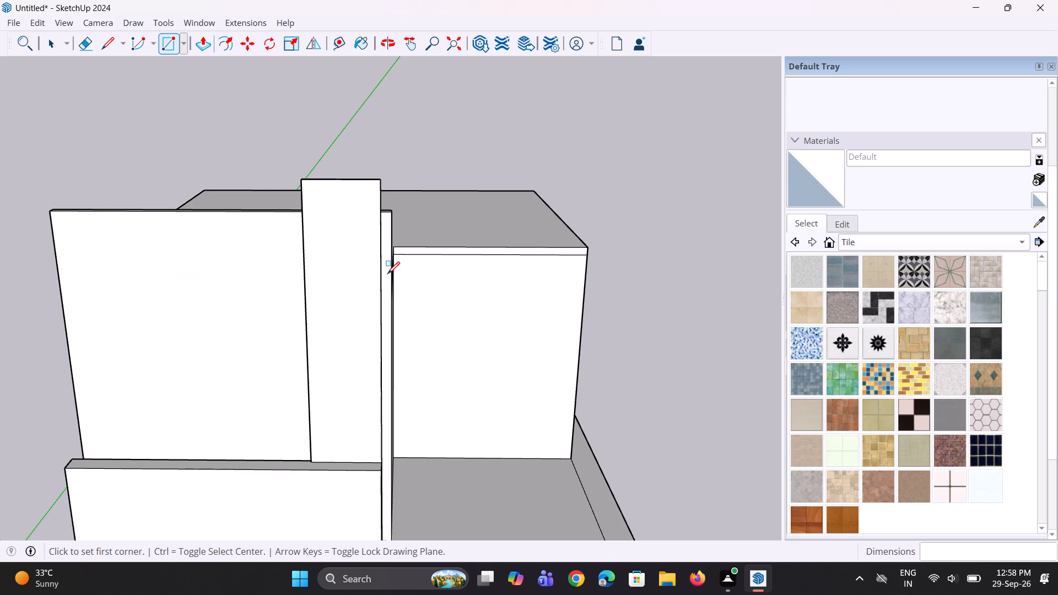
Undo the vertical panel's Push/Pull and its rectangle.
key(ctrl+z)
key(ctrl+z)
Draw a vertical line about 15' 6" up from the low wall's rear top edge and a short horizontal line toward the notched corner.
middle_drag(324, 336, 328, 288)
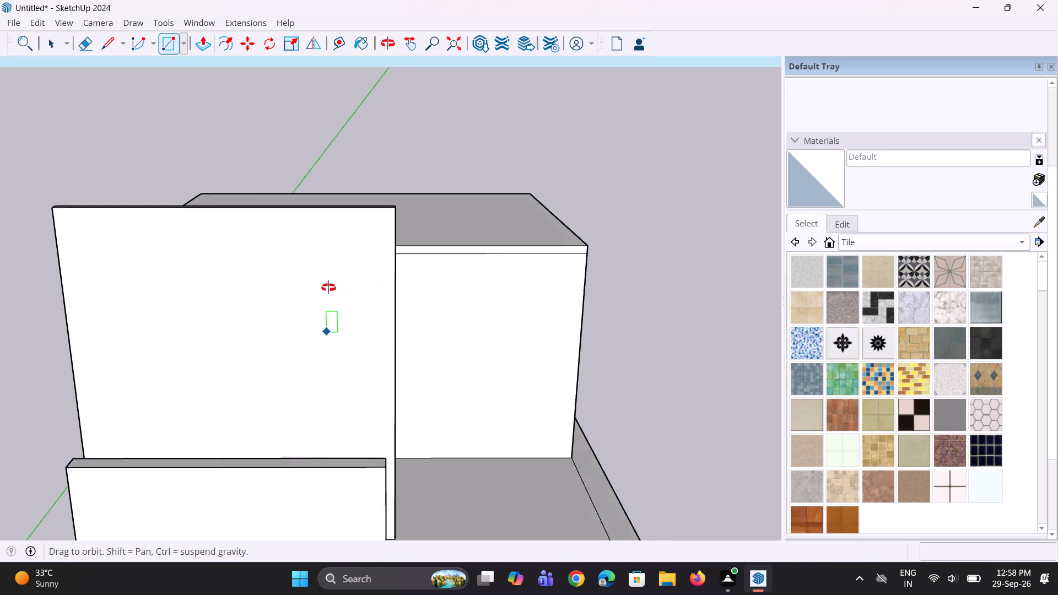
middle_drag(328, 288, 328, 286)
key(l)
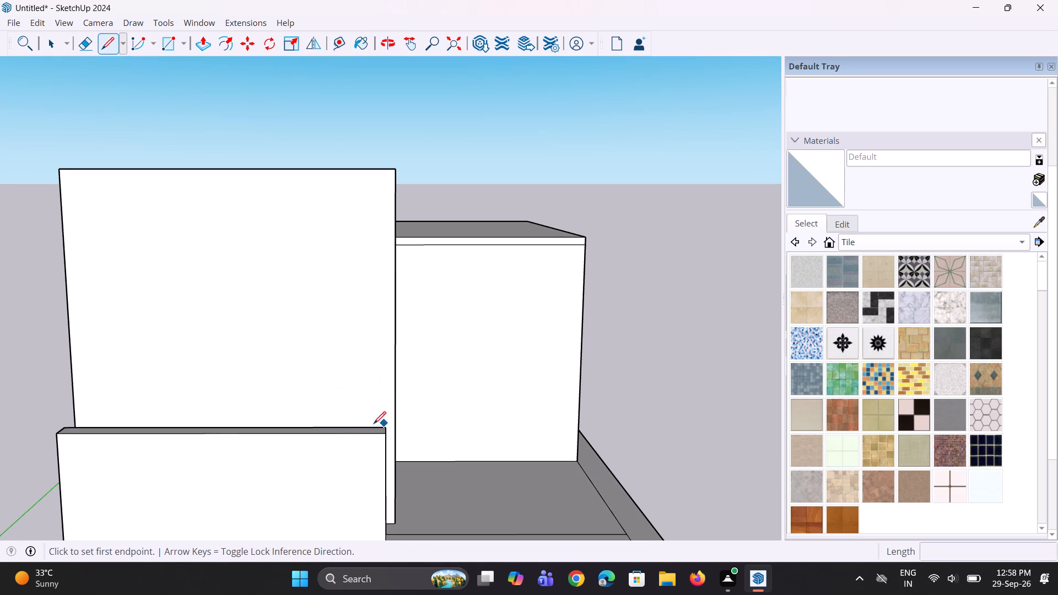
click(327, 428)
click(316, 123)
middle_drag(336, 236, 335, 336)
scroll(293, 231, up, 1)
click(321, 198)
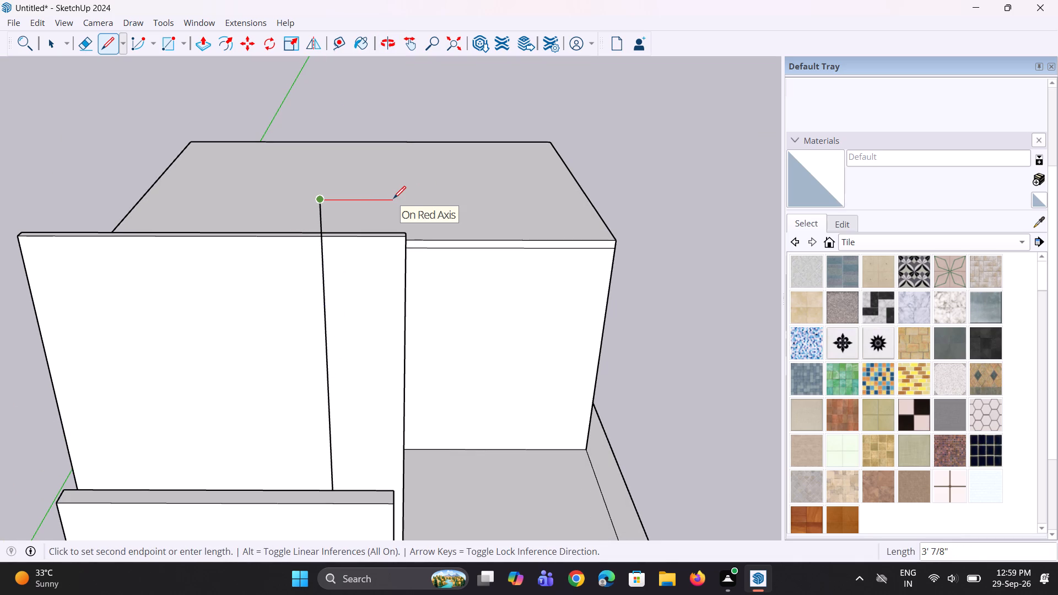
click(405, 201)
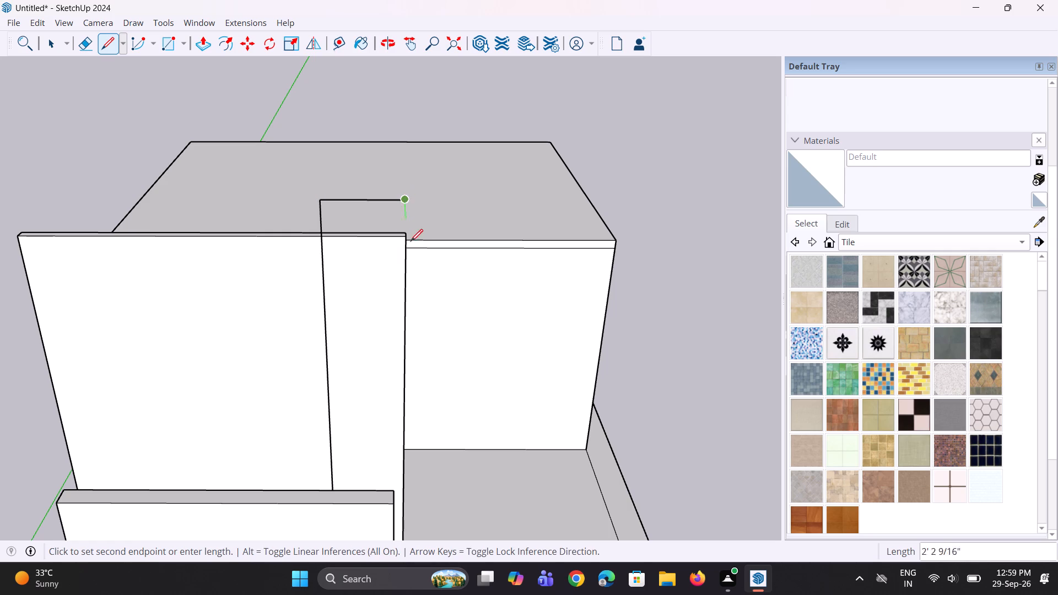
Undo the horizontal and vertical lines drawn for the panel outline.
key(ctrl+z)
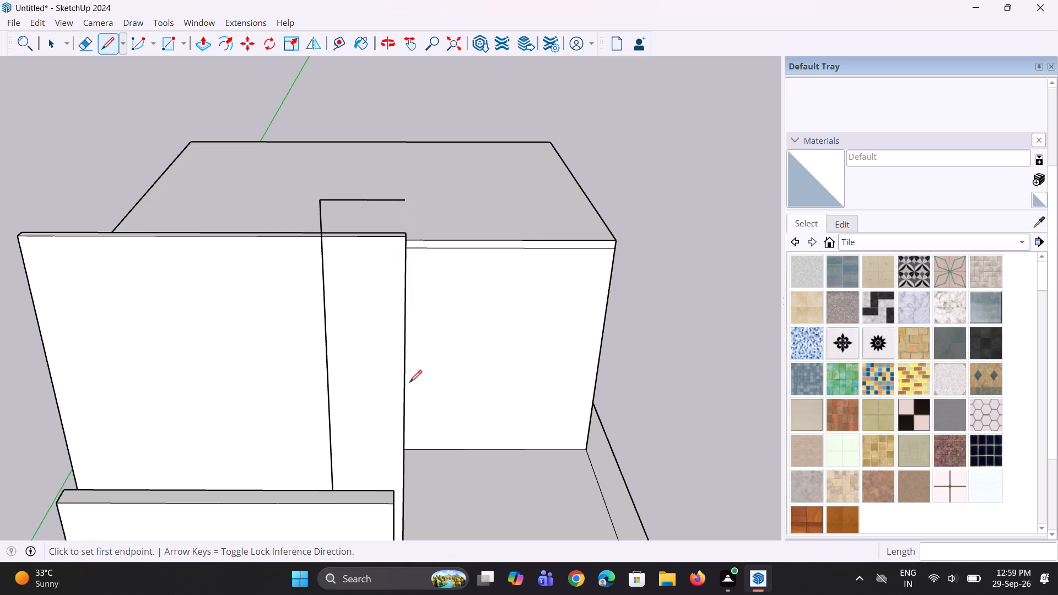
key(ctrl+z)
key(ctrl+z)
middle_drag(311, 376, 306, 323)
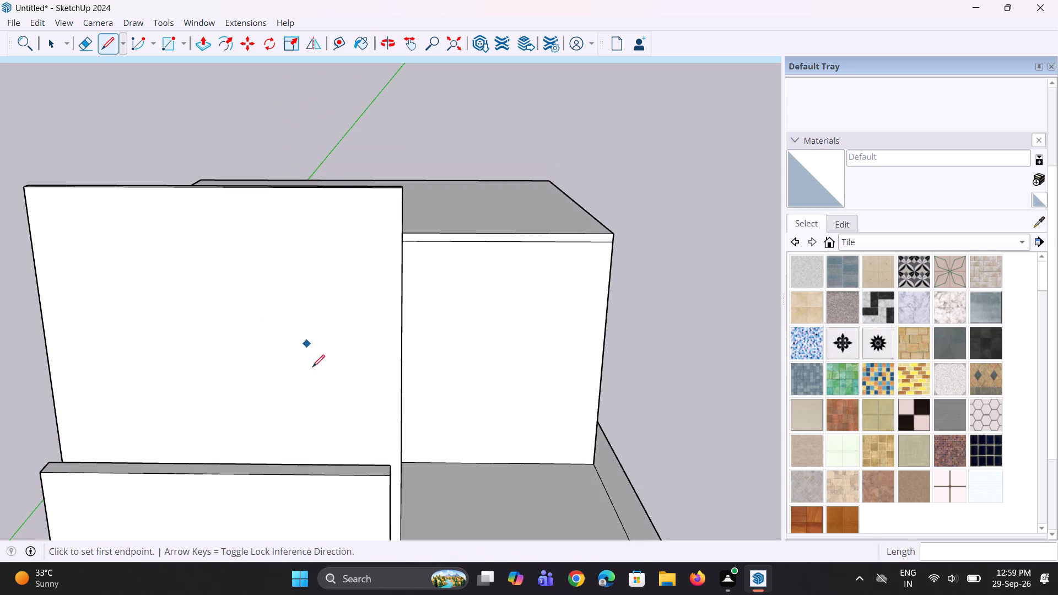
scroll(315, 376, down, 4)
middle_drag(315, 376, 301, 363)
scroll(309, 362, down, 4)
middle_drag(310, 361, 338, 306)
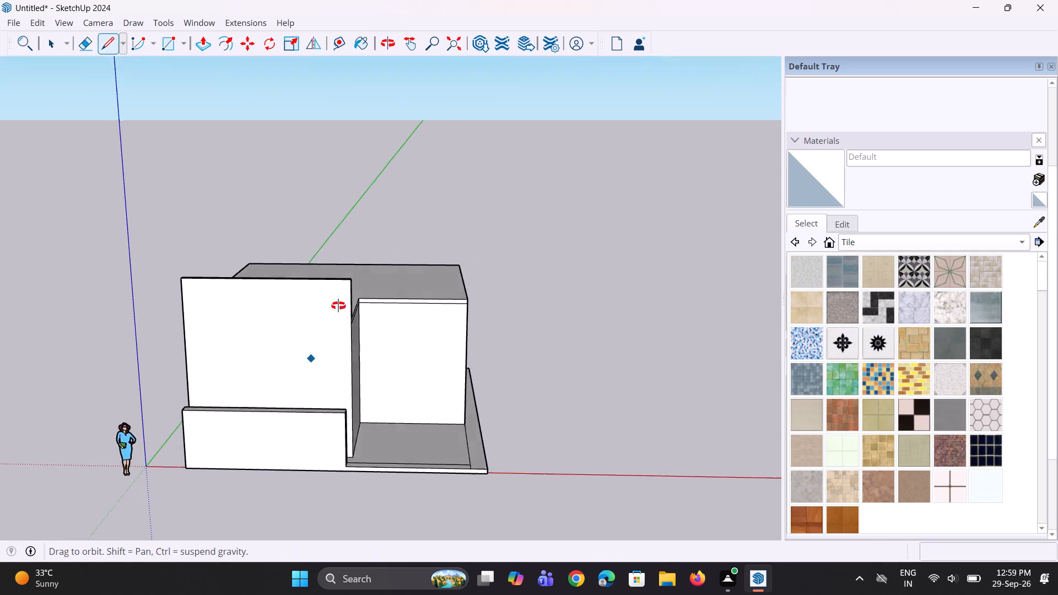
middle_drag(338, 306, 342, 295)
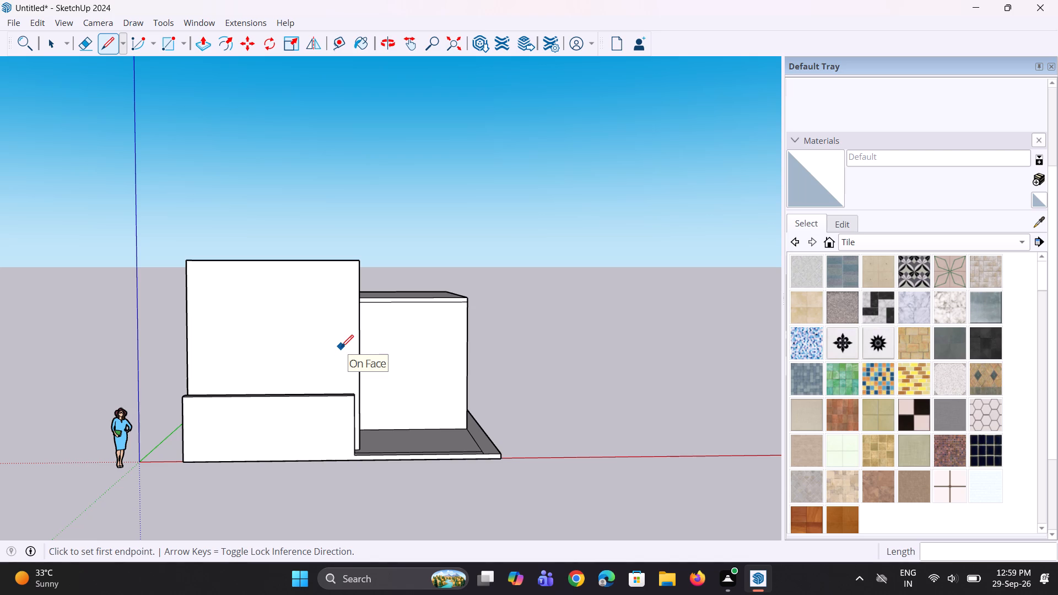
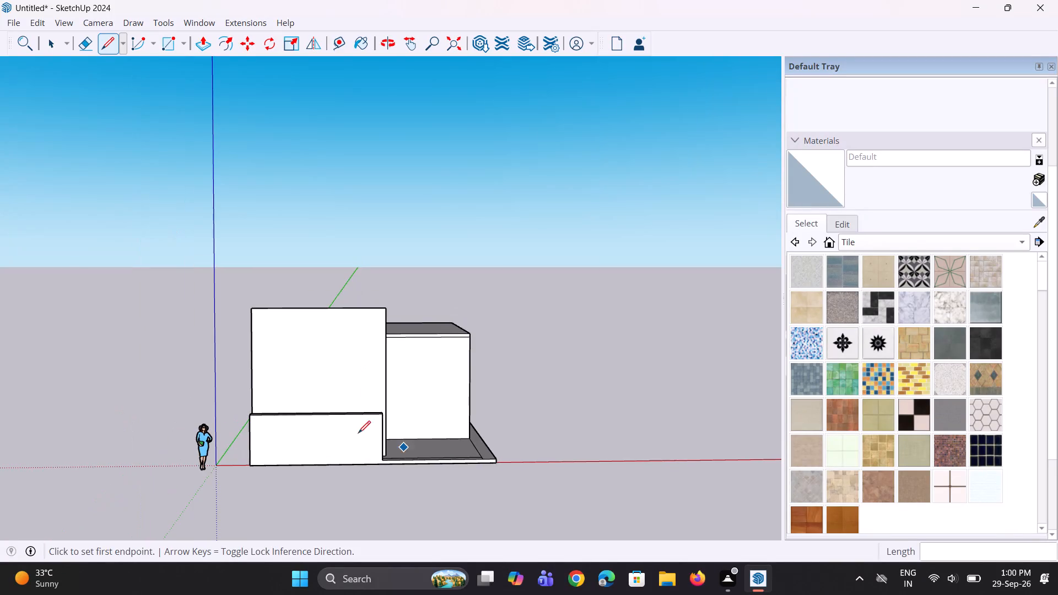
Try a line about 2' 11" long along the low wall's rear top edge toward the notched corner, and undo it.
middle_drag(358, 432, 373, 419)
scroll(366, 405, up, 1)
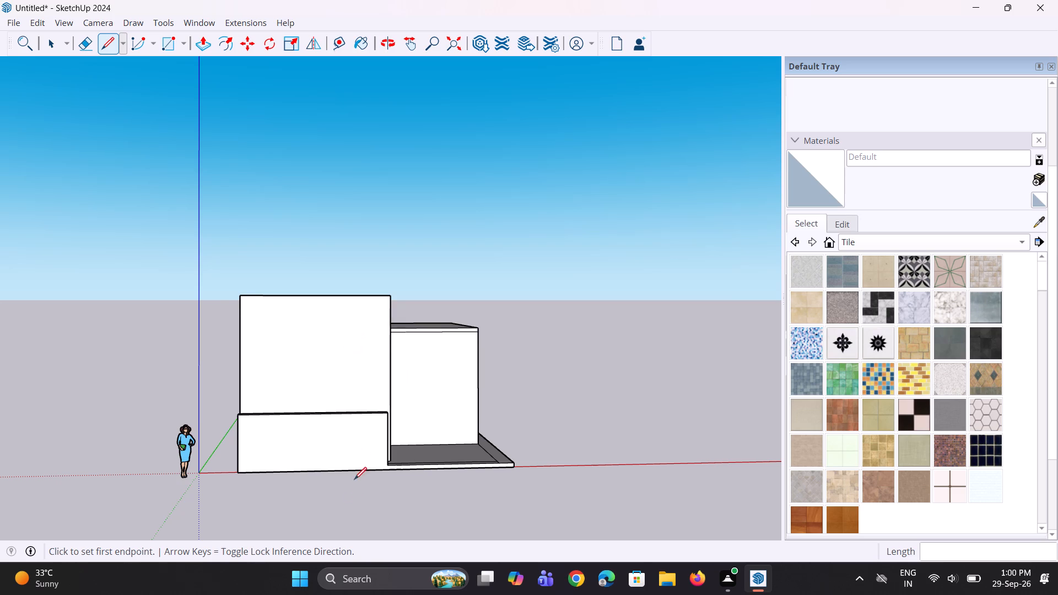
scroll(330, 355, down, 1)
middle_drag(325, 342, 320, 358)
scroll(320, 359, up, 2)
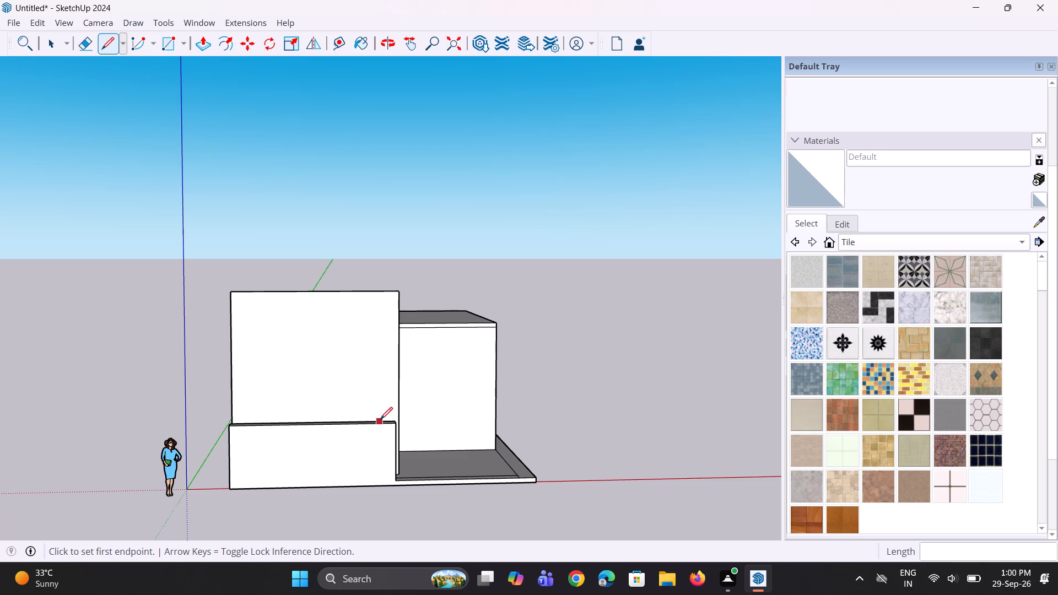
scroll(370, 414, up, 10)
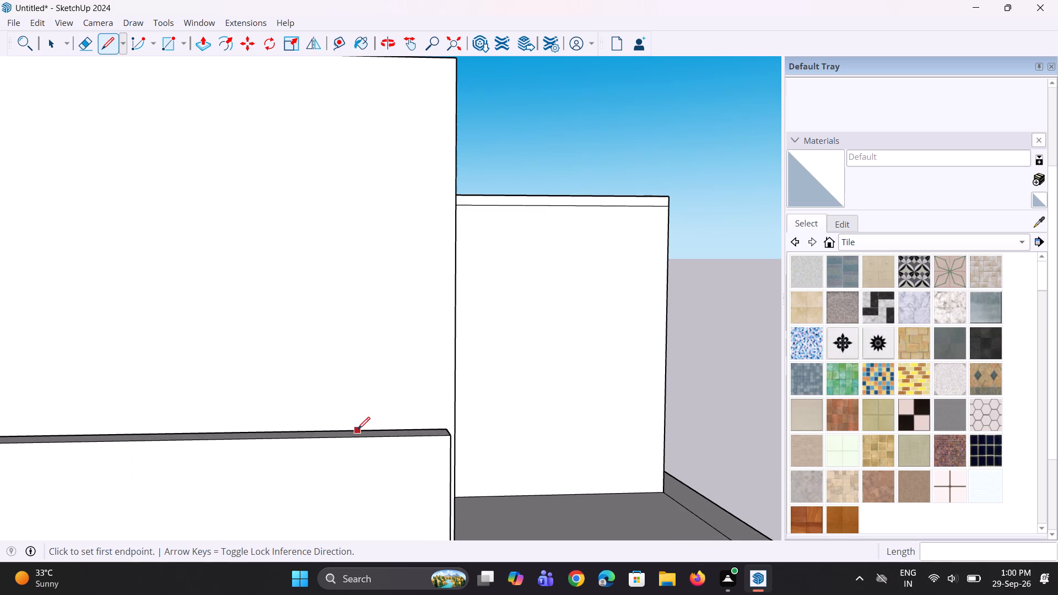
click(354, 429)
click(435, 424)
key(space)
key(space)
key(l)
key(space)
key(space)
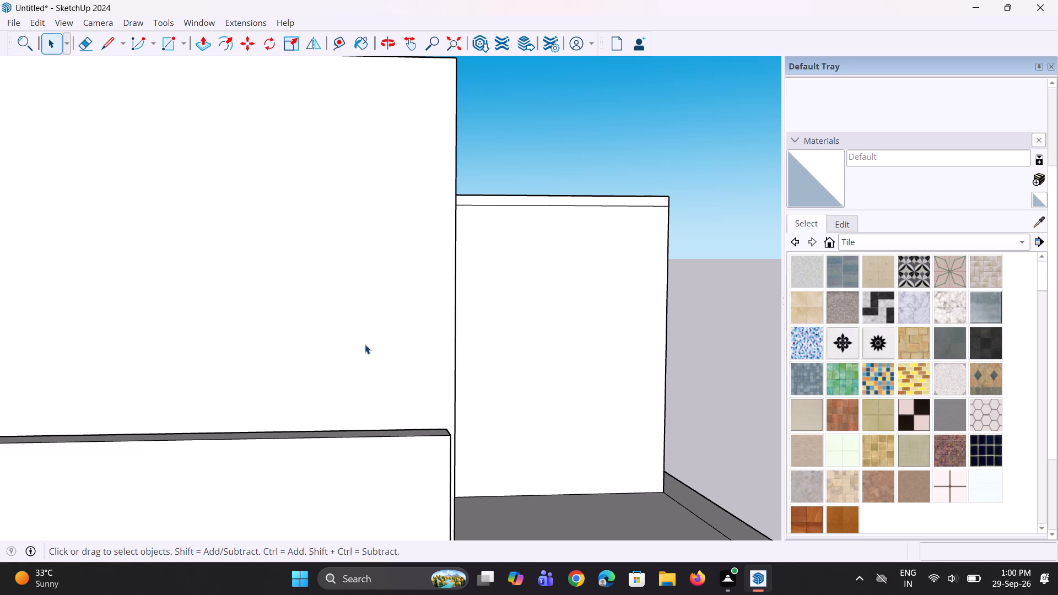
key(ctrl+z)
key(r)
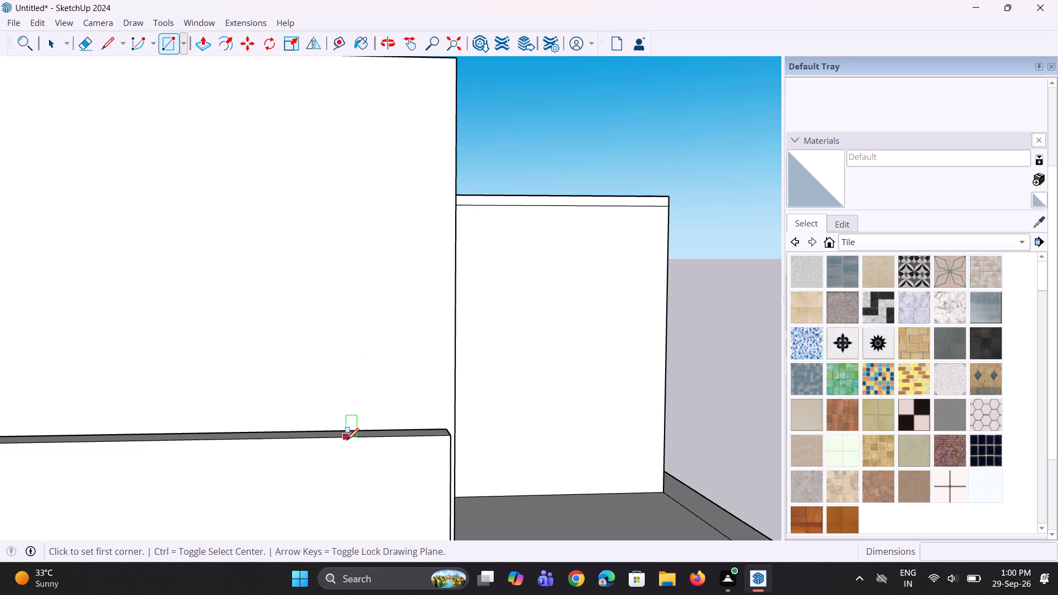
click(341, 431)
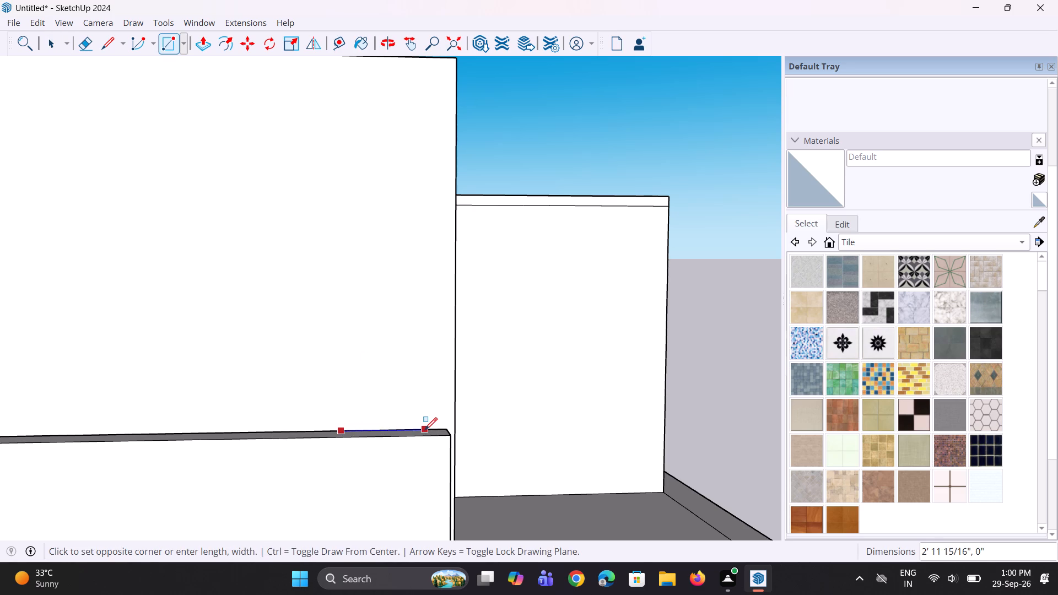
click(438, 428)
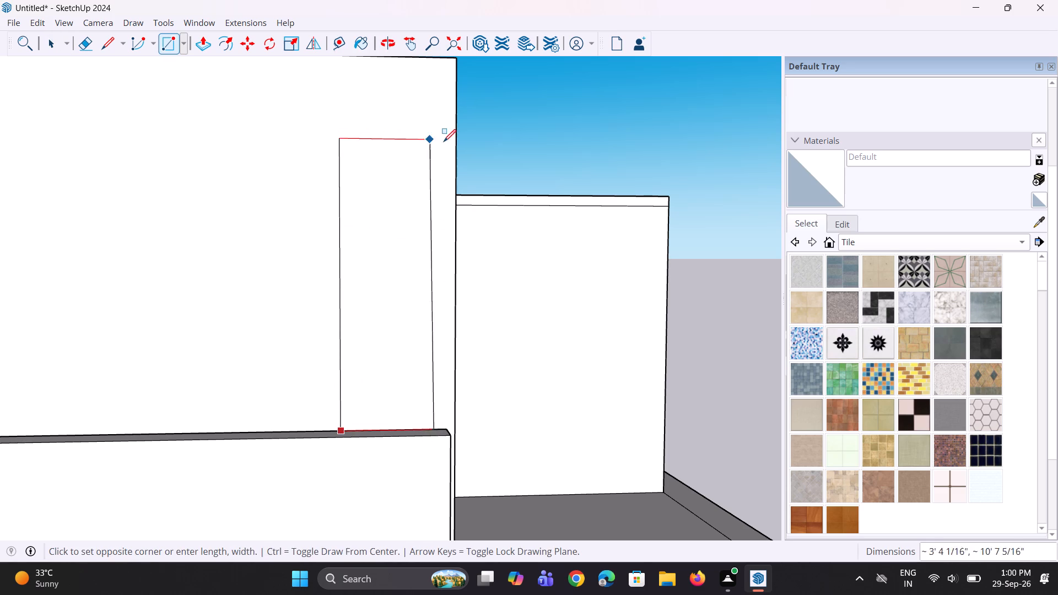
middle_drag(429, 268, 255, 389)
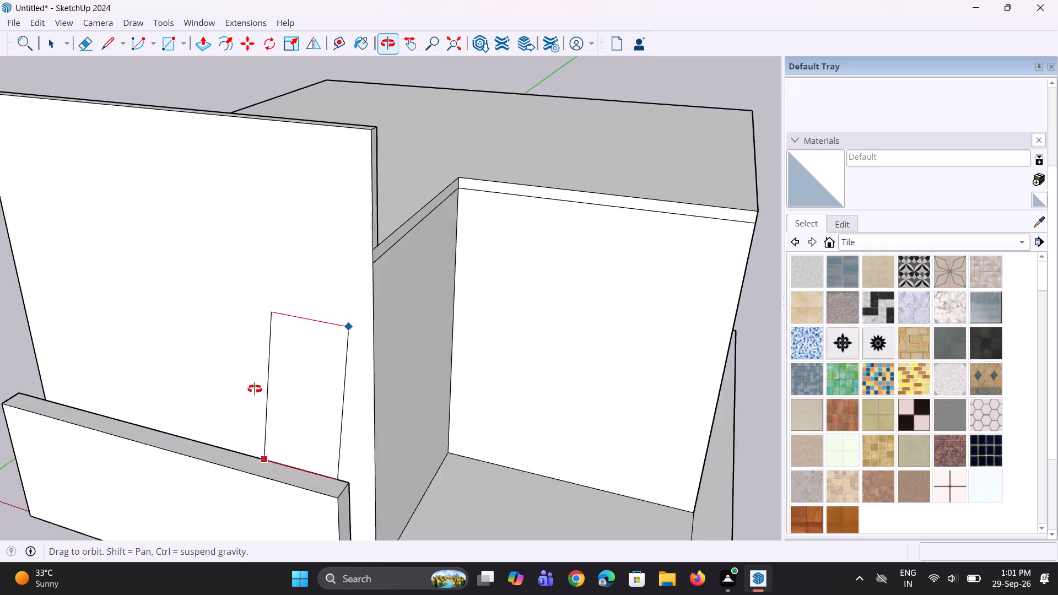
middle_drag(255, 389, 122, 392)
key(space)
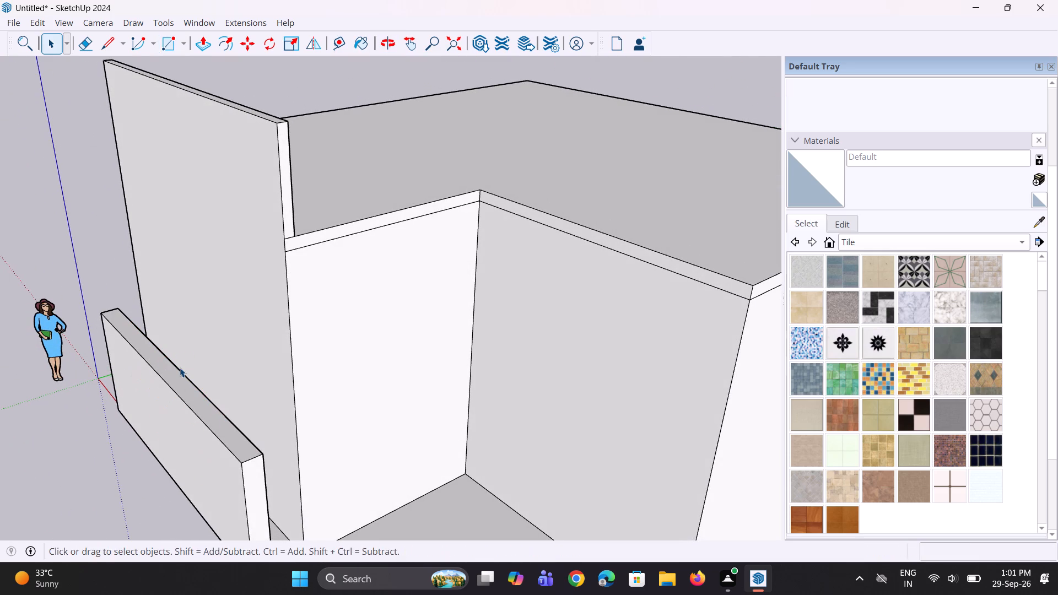
Draw a tall upright rectangle on the upper front wall face, near its notched-corner edge and just below the wall's top.
key(r)
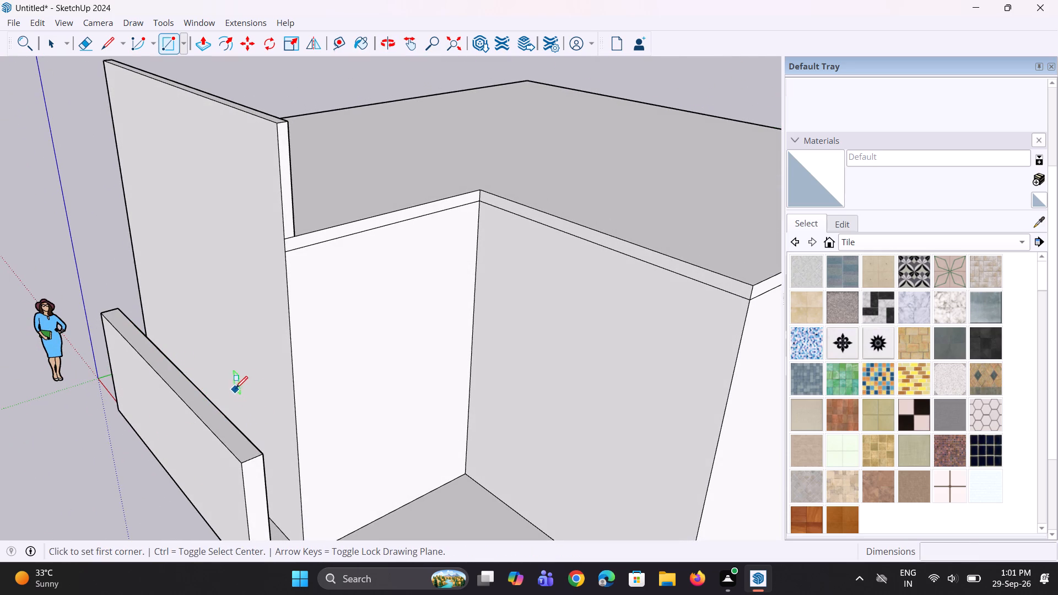
click(235, 388)
click(264, 428)
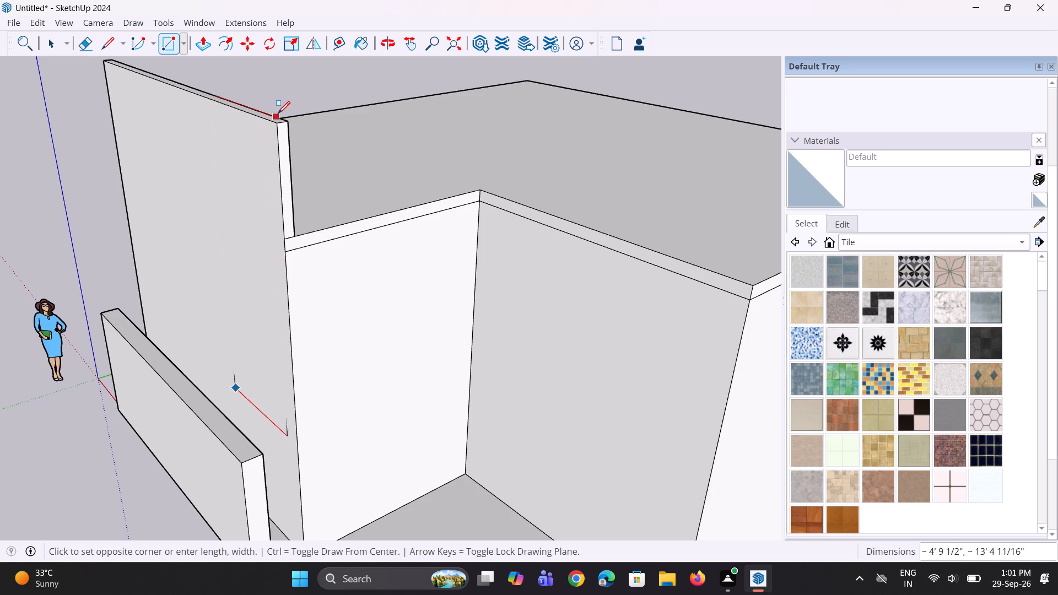
click(268, 135)
Move the upright rectangle's top edge up about 3' along the blue axis so it rises above the front wall.
middle_drag(290, 240, 353, 243)
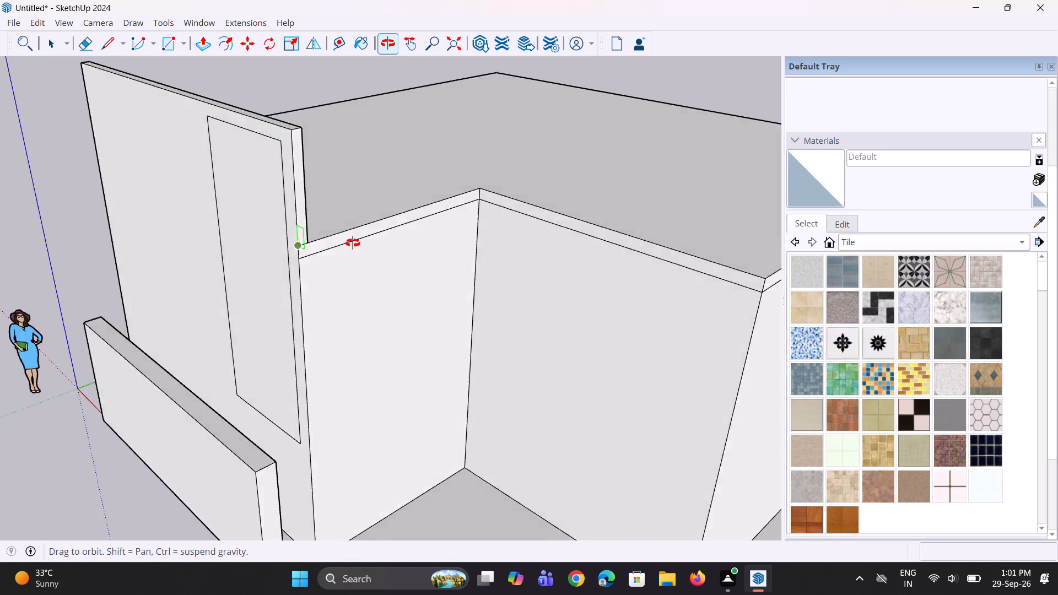
middle_drag(353, 243, 388, 239)
scroll(273, 320, down, 5)
middle_drag(243, 304, 406, 295)
key(space)
key(space)
scroll(354, 270, up, 1)
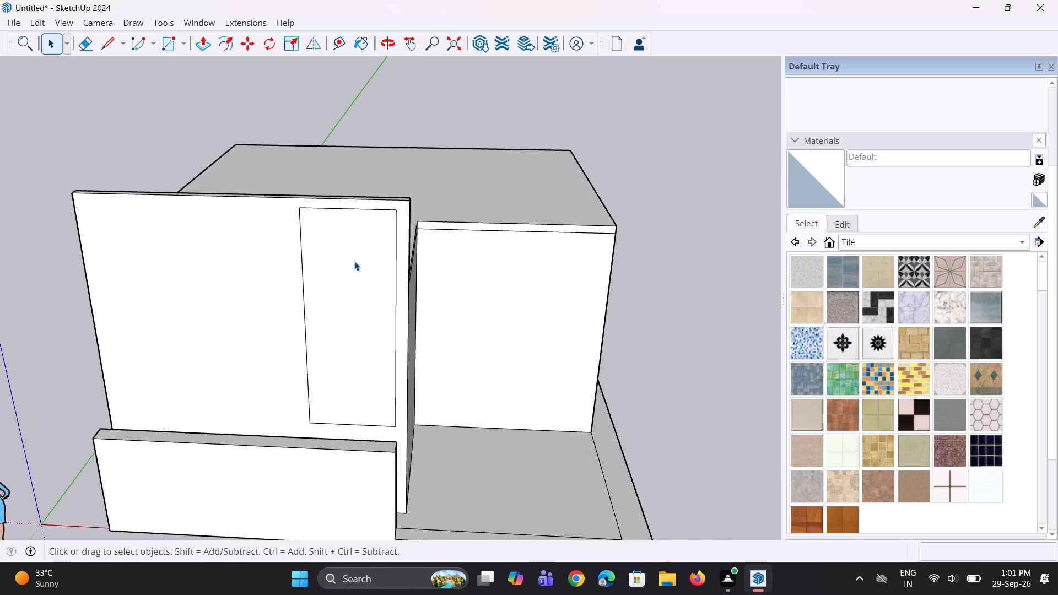
scroll(354, 261, up, 2)
click(380, 201)
key(m)
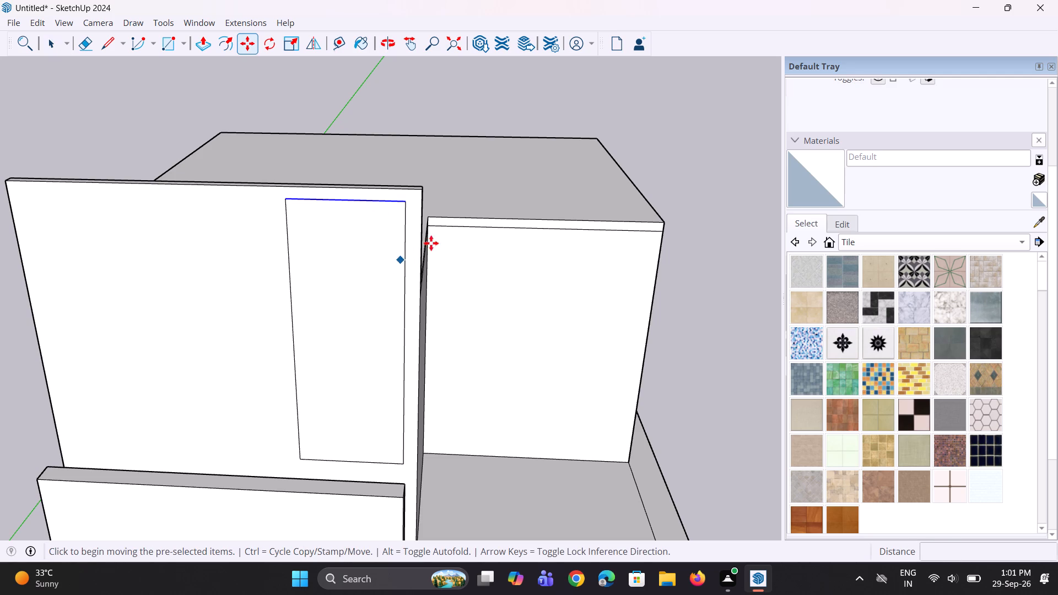
click(404, 204)
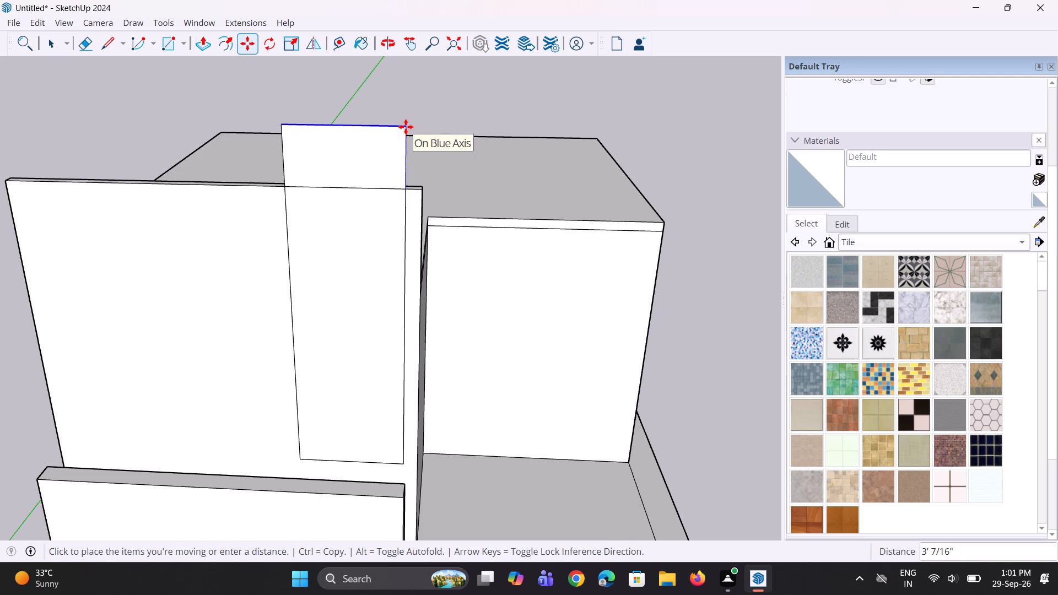
click(406, 127)
Move the upright rectangle's bottom edge down to the low front wall's rear top edge.
middle_drag(382, 299, 641, 358)
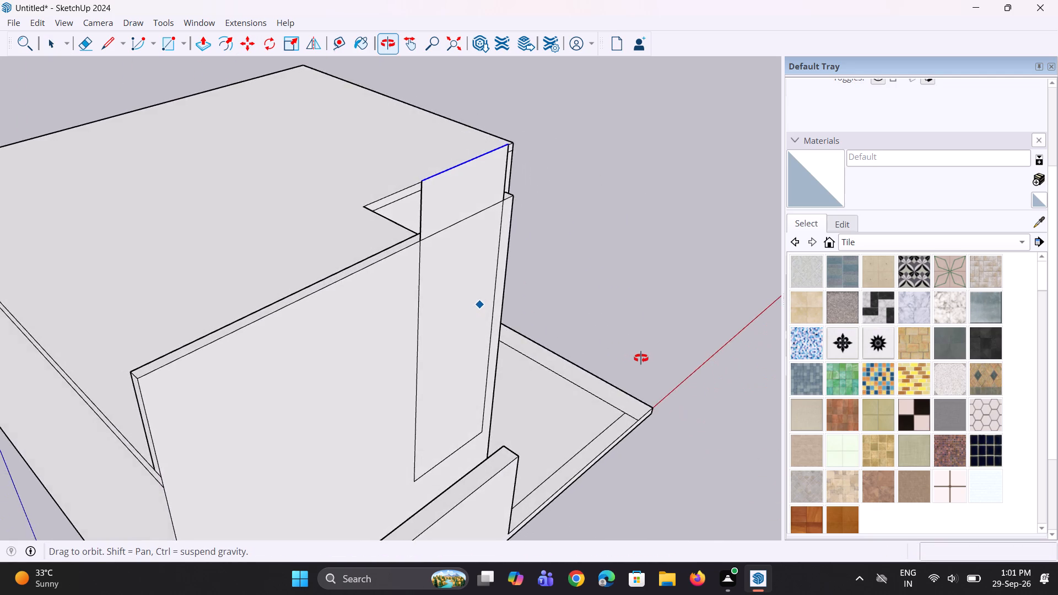
middle_drag(641, 358, 368, 280)
scroll(359, 437, down, 1)
middle_drag(370, 410, 436, 296)
scroll(355, 421, up, 6)
middle_drag(358, 429, 365, 382)
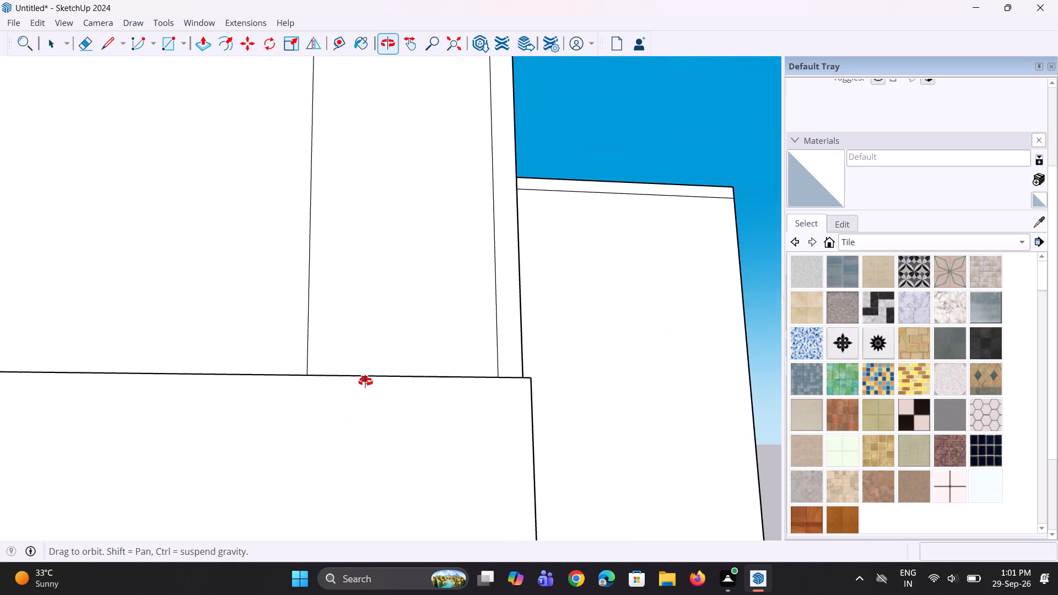
middle_drag(365, 382, 359, 404)
scroll(359, 404, down, 11)
middle_drag(341, 407, 308, 456)
scroll(399, 420, up, 3)
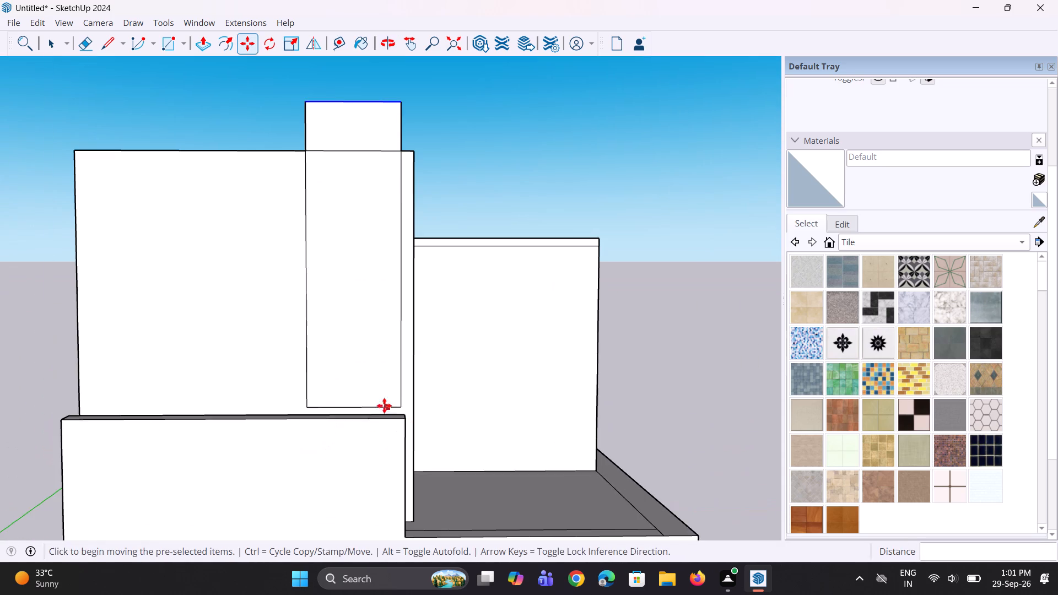
key(space)
key(space)
middle_drag(360, 426, 321, 488)
scroll(366, 427, up, 6)
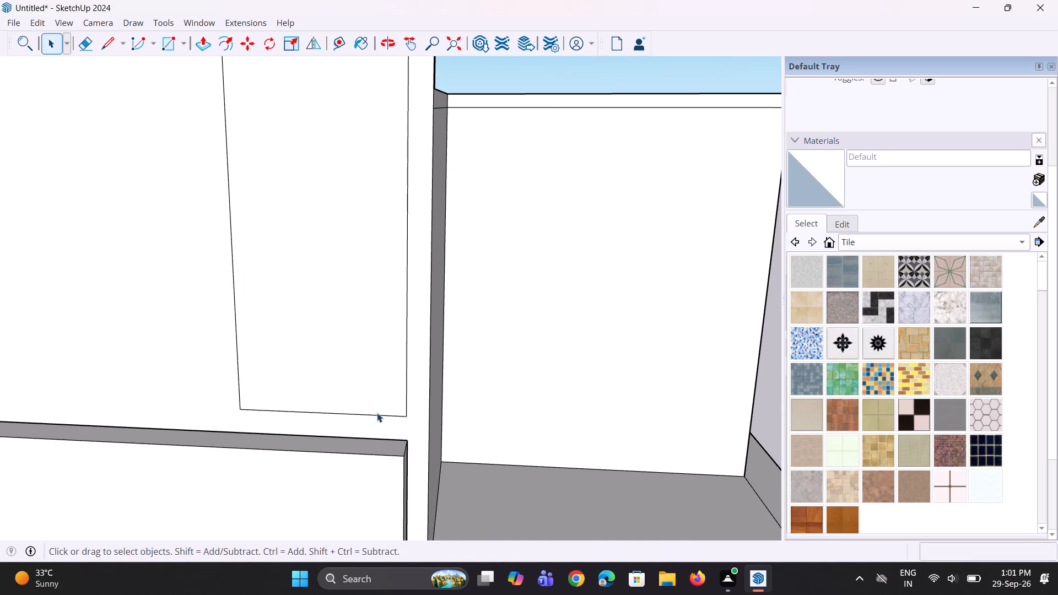
click(377, 414)
click(385, 414)
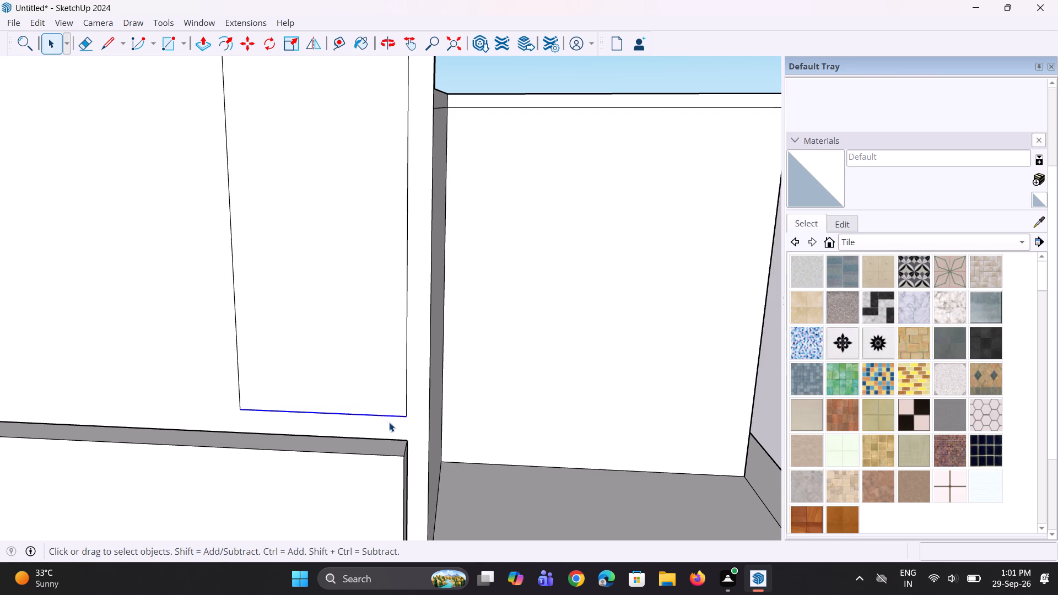
middle_drag(390, 422, 333, 456)
key(m)
click(381, 429)
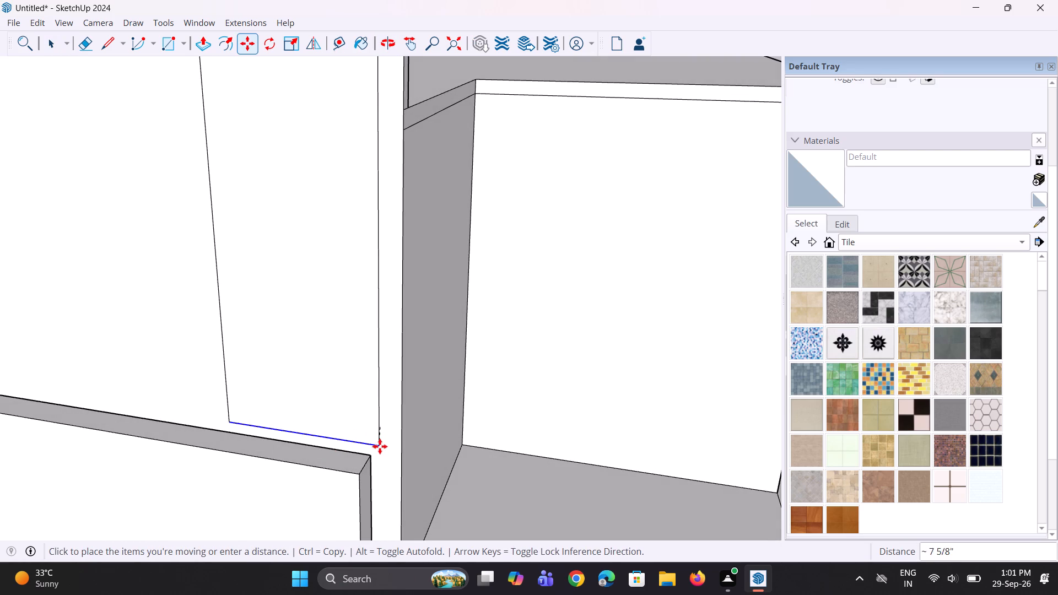
click(381, 457)
Draw a horizontal strip about 9" high and 17' long across the upper front face, ending at the notched-corner edge.
middle_drag(315, 487, 352, 463)
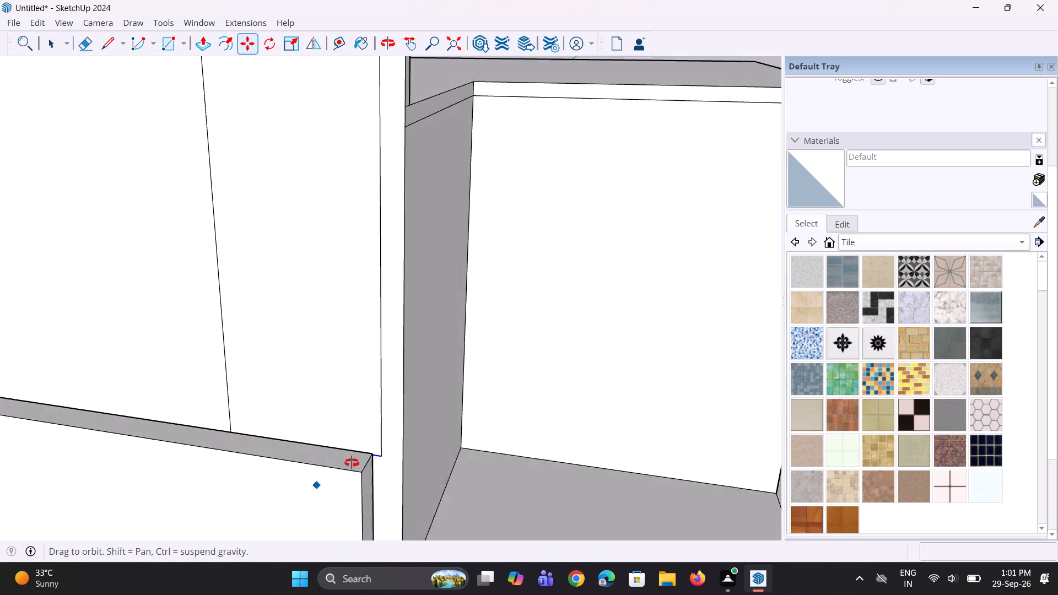
middle_drag(352, 463, 412, 442)
scroll(412, 442, down, 5)
middle_drag(369, 435, 389, 420)
scroll(377, 429, down, 5)
middle_drag(371, 432, 371, 431)
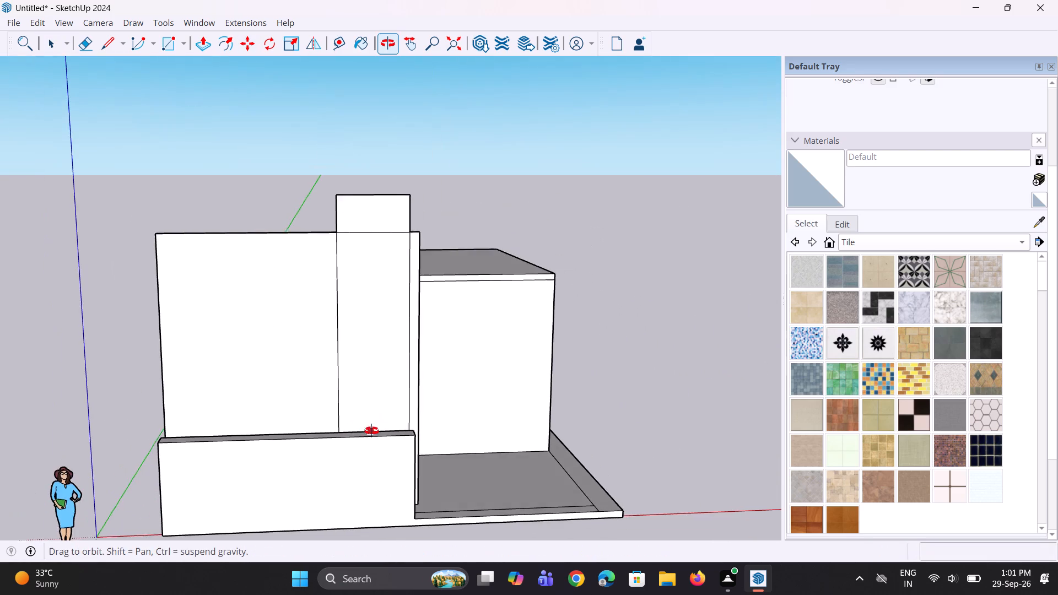
middle_drag(371, 431, 384, 425)
scroll(384, 425, down, 1)
middle_click(154, 321)
key(r)
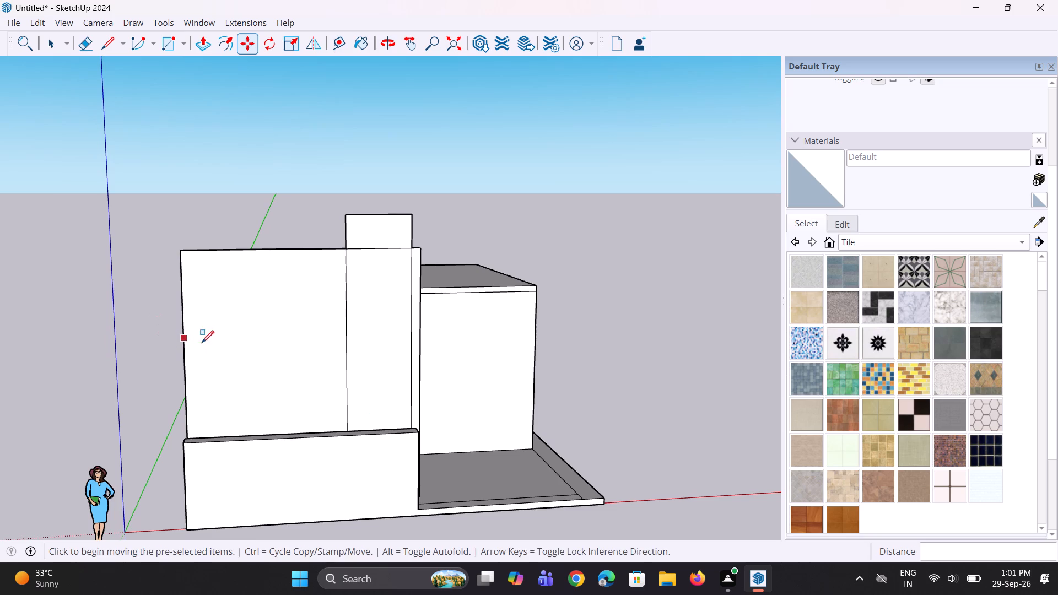
scroll(261, 336, down, 1)
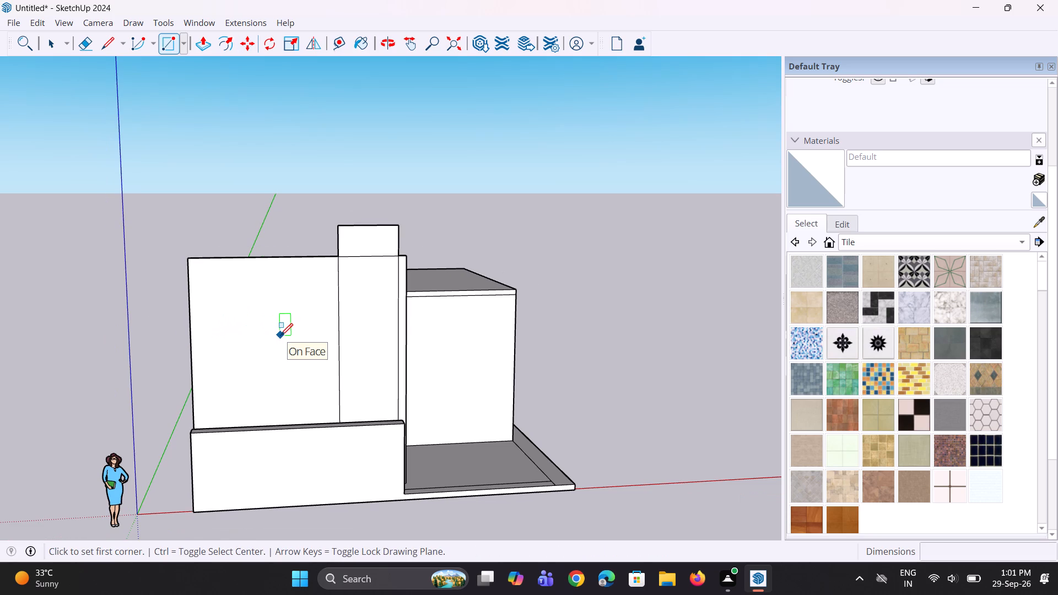
click(195, 285)
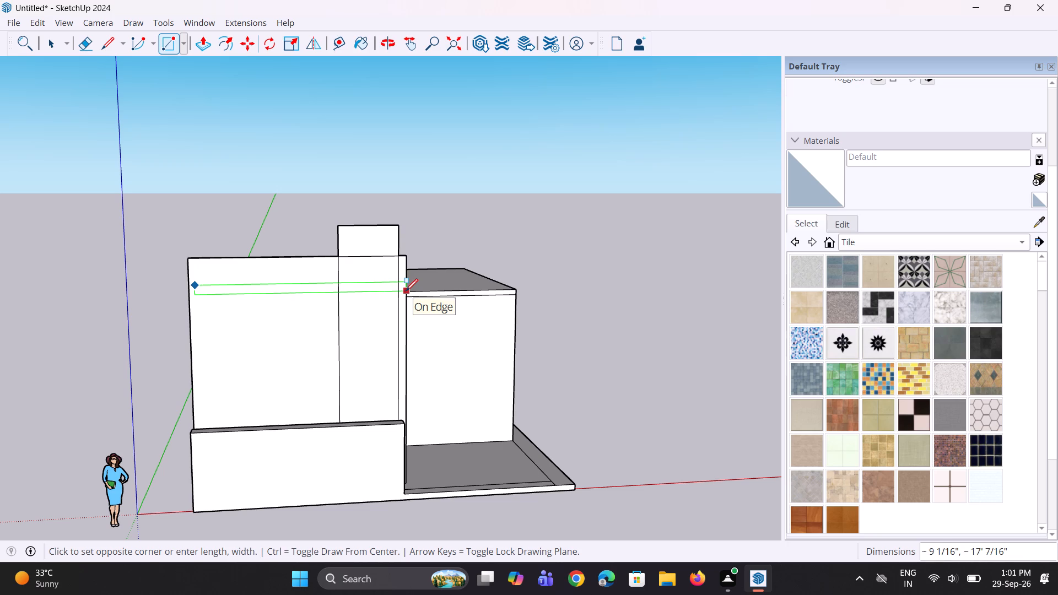
click(406, 291)
Move the strip face beside the upright rectangle slightly upward on the front wall.
middle_drag(287, 345, 305, 354)
scroll(253, 332, up, 4)
key(space)
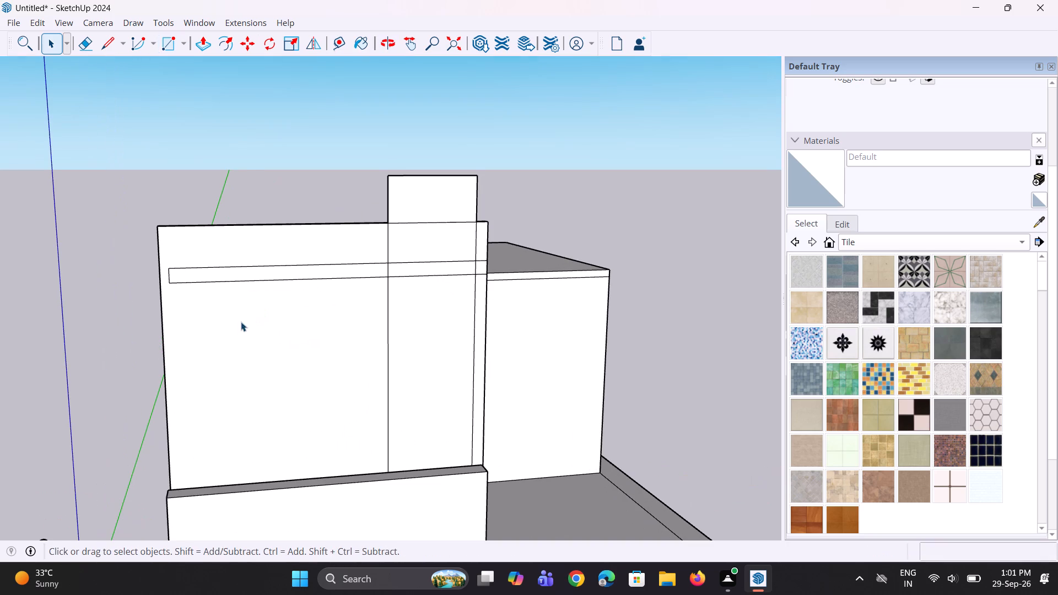
click(274, 275)
key(m)
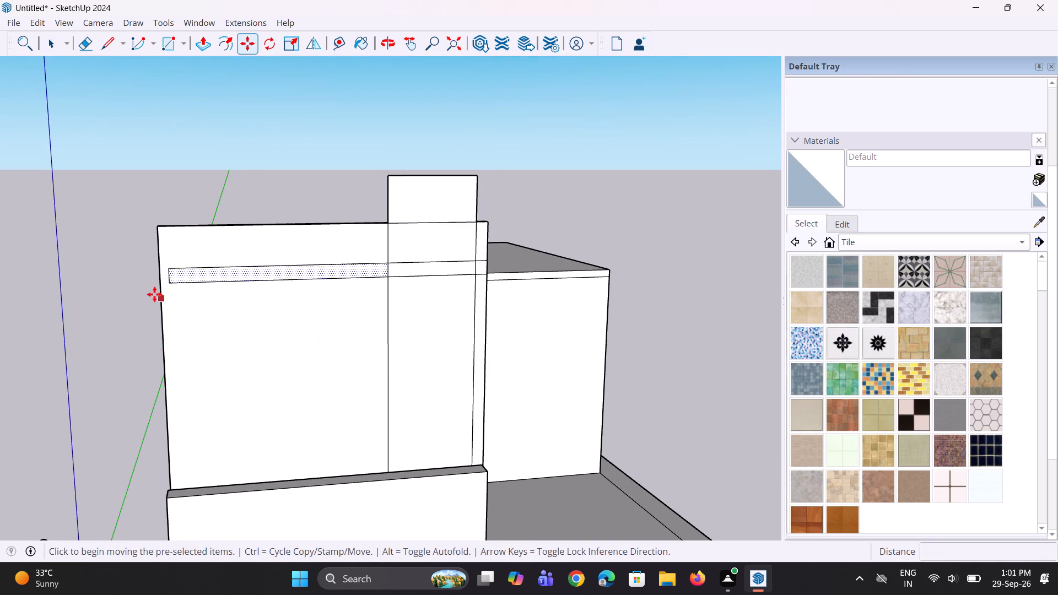
scroll(154, 292, up, 1)
middle_drag(161, 289, 183, 283)
scroll(192, 259, up, 4)
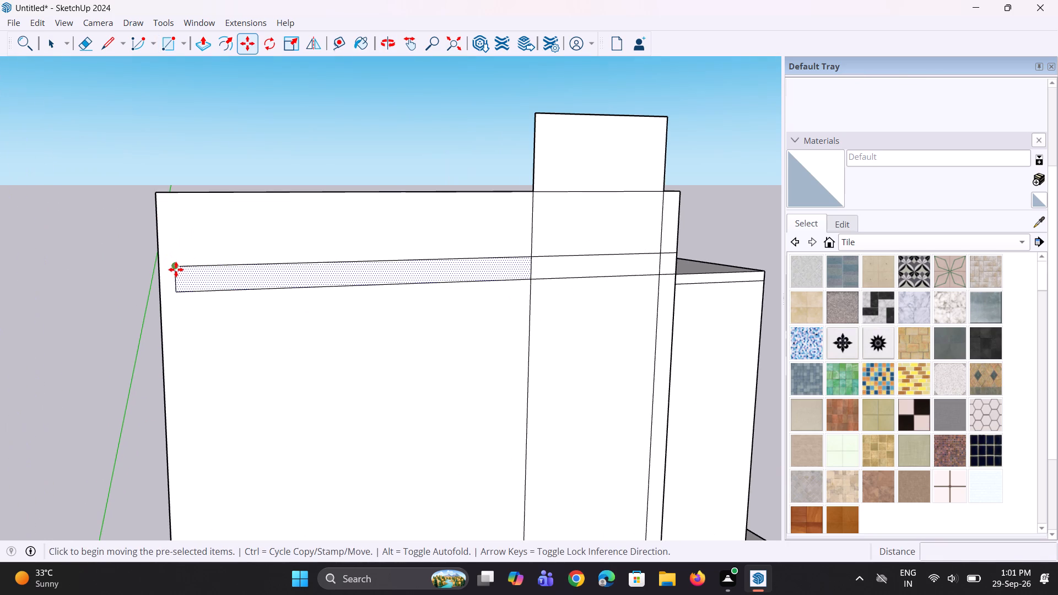
click(176, 269)
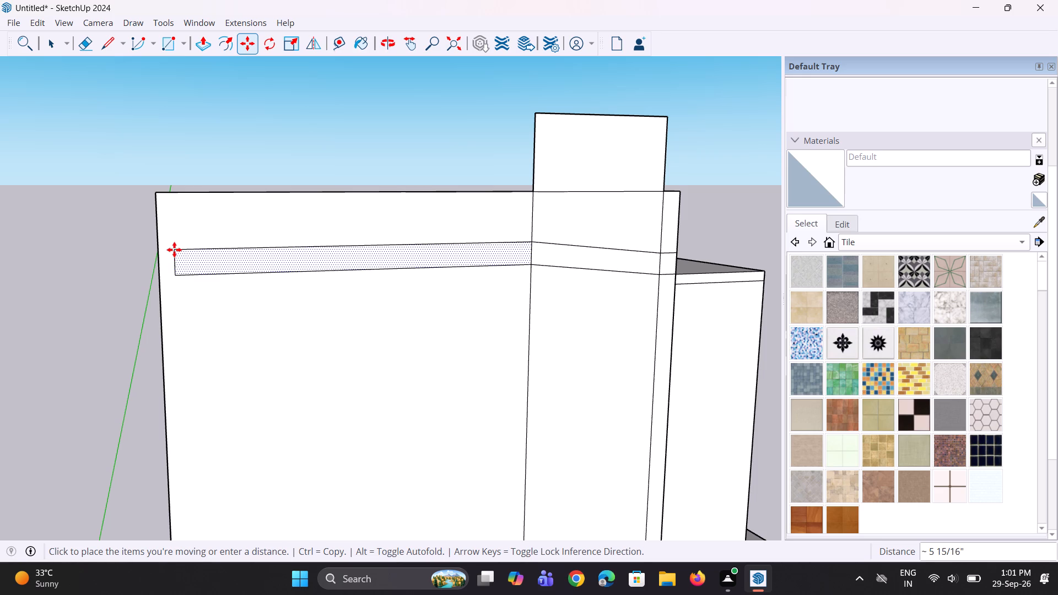
click(174, 246)
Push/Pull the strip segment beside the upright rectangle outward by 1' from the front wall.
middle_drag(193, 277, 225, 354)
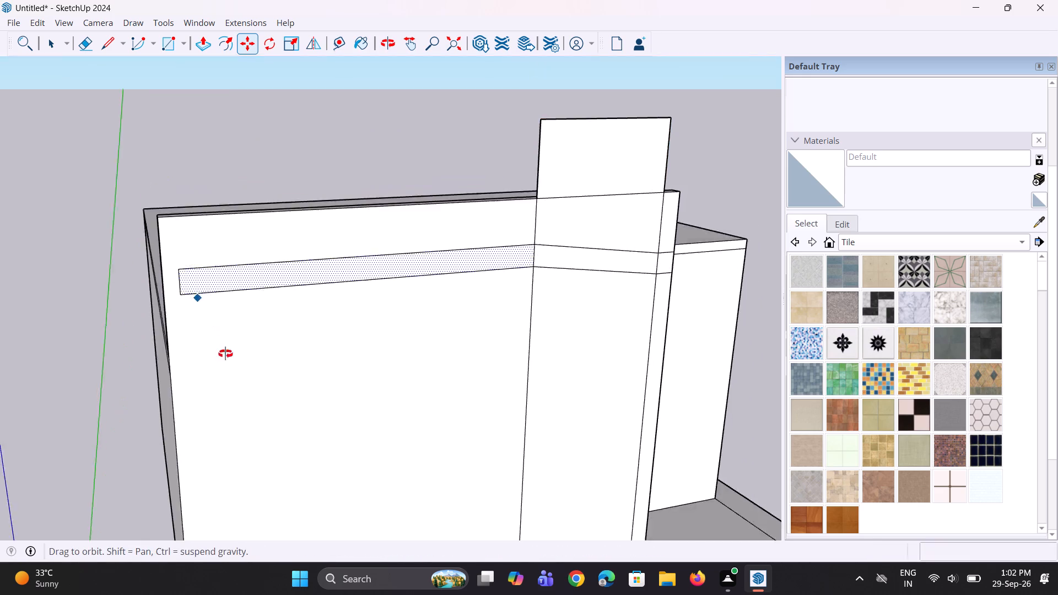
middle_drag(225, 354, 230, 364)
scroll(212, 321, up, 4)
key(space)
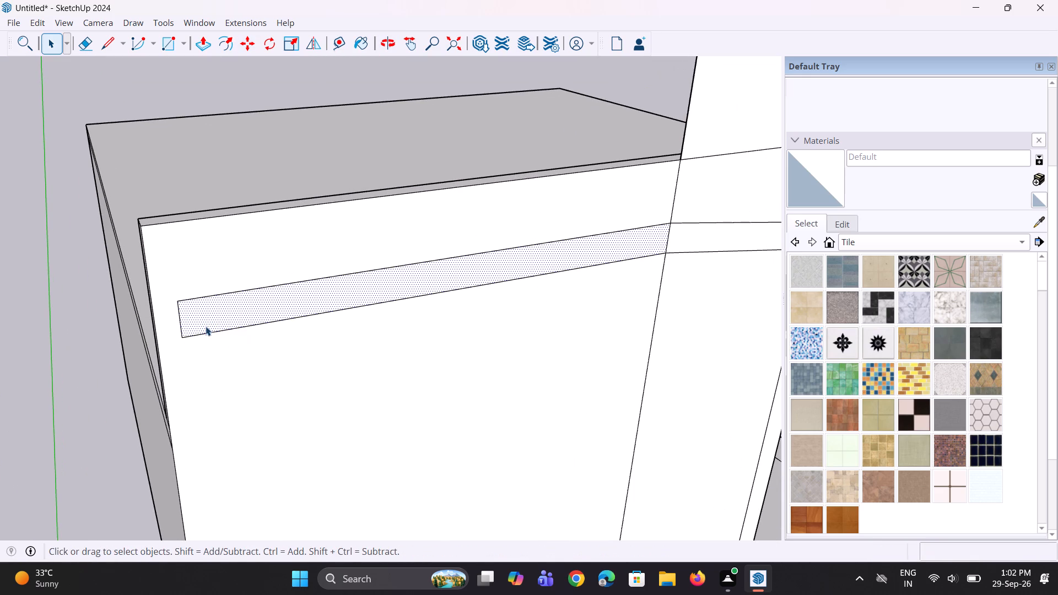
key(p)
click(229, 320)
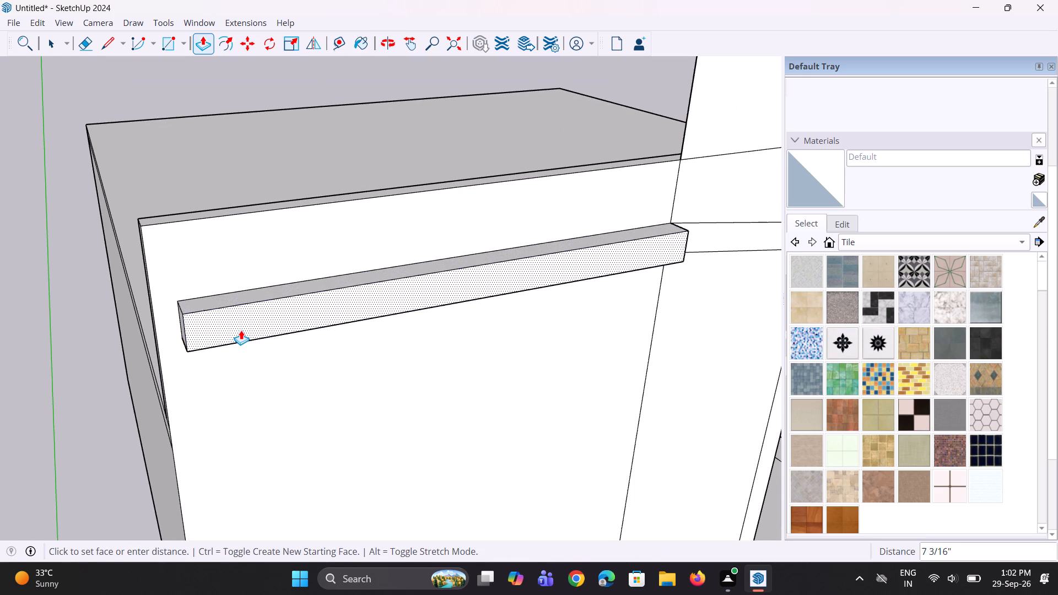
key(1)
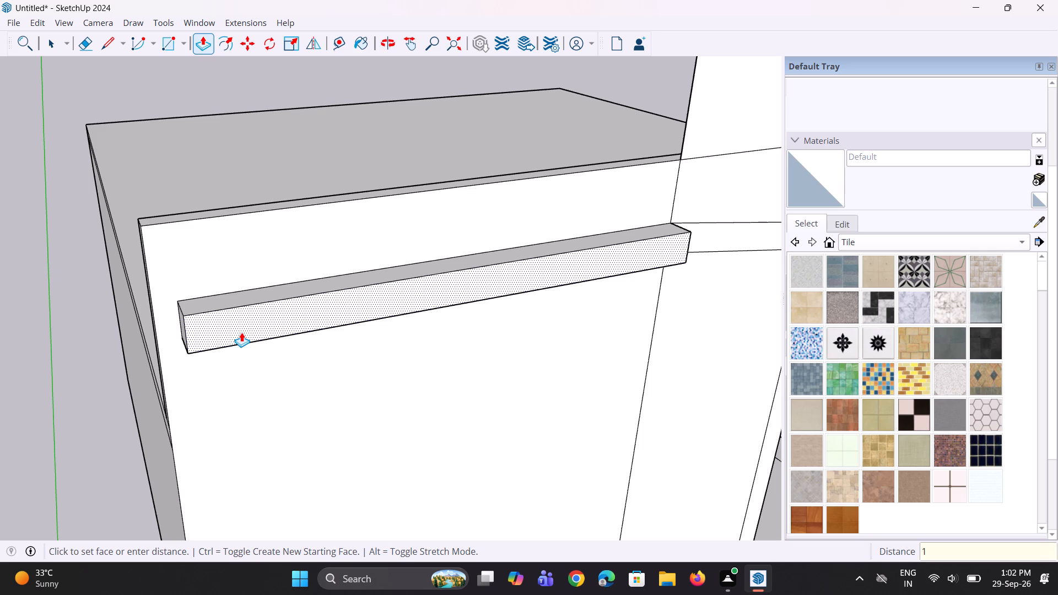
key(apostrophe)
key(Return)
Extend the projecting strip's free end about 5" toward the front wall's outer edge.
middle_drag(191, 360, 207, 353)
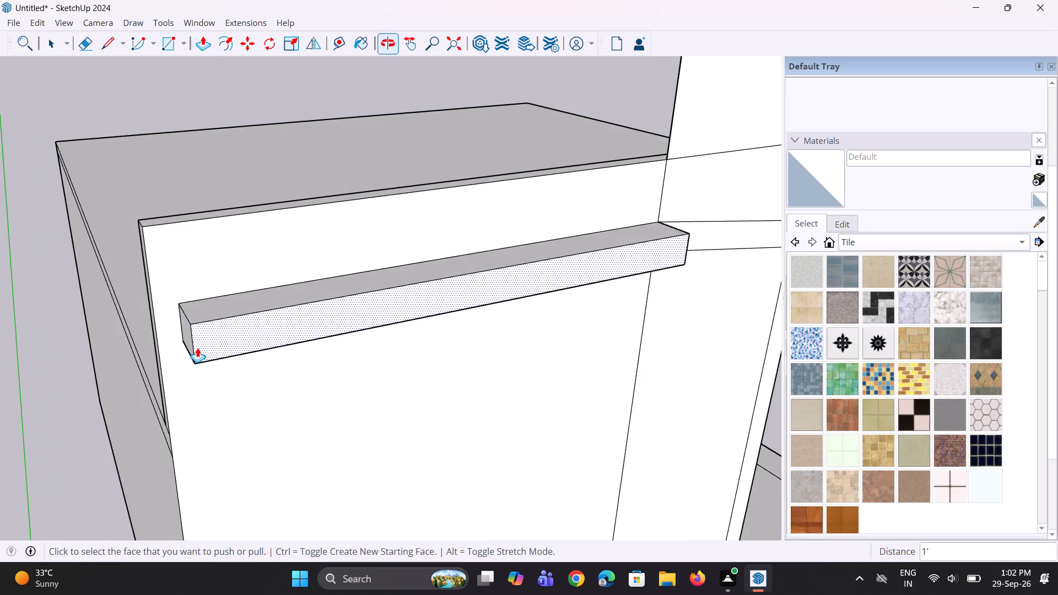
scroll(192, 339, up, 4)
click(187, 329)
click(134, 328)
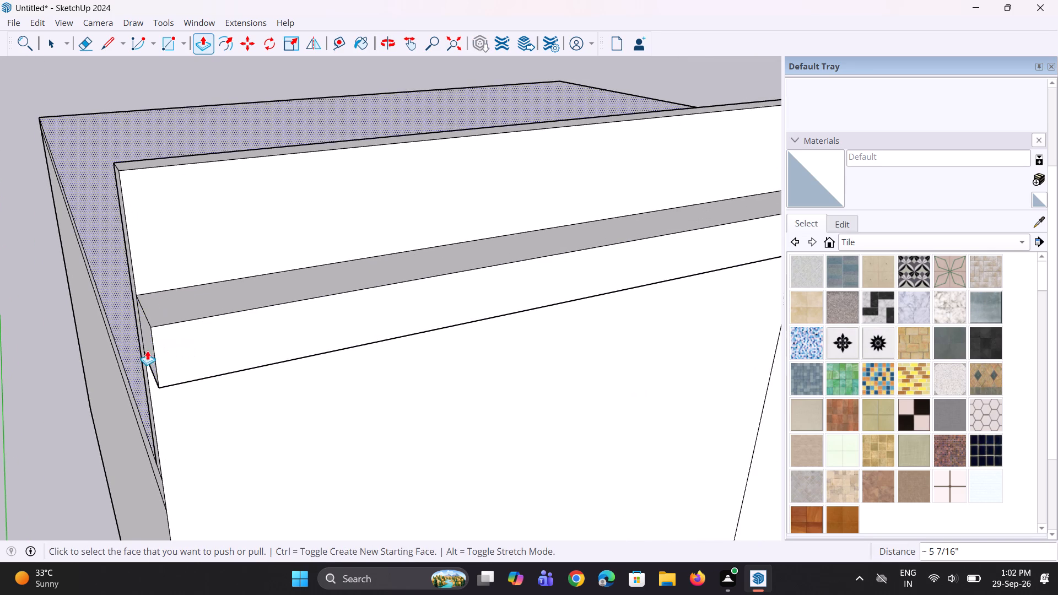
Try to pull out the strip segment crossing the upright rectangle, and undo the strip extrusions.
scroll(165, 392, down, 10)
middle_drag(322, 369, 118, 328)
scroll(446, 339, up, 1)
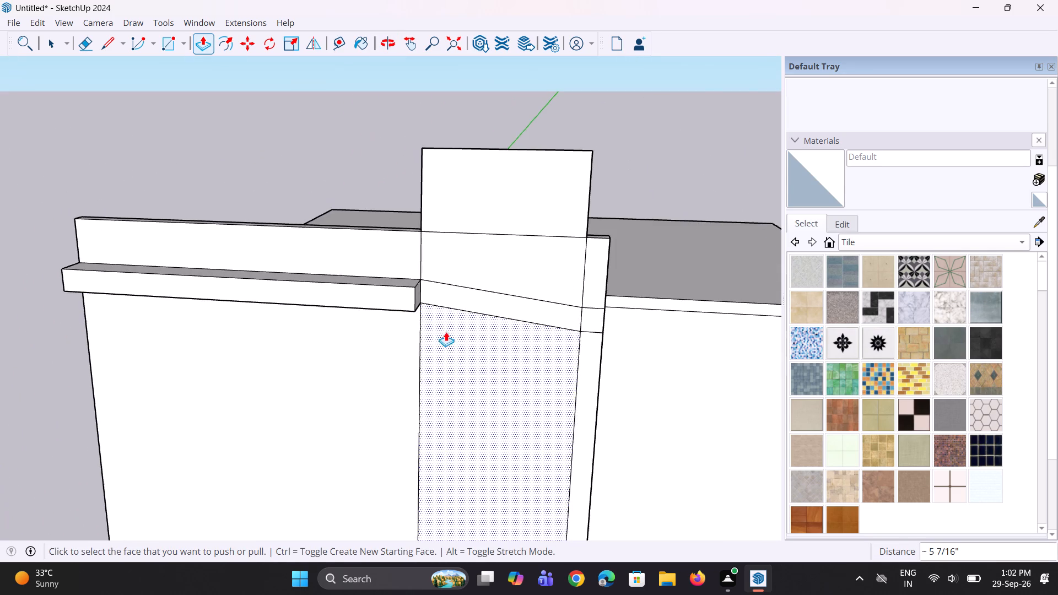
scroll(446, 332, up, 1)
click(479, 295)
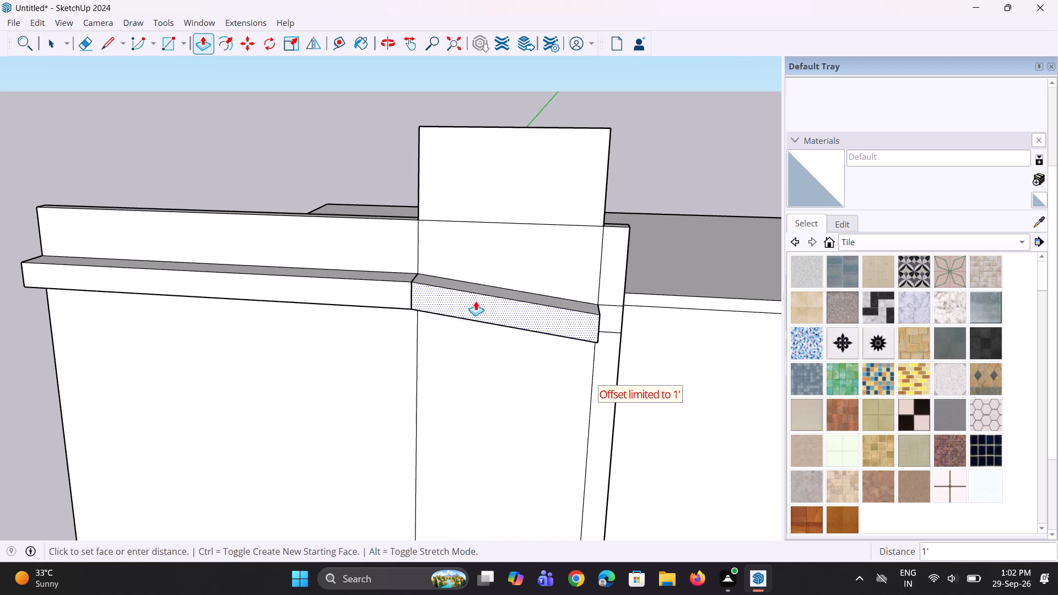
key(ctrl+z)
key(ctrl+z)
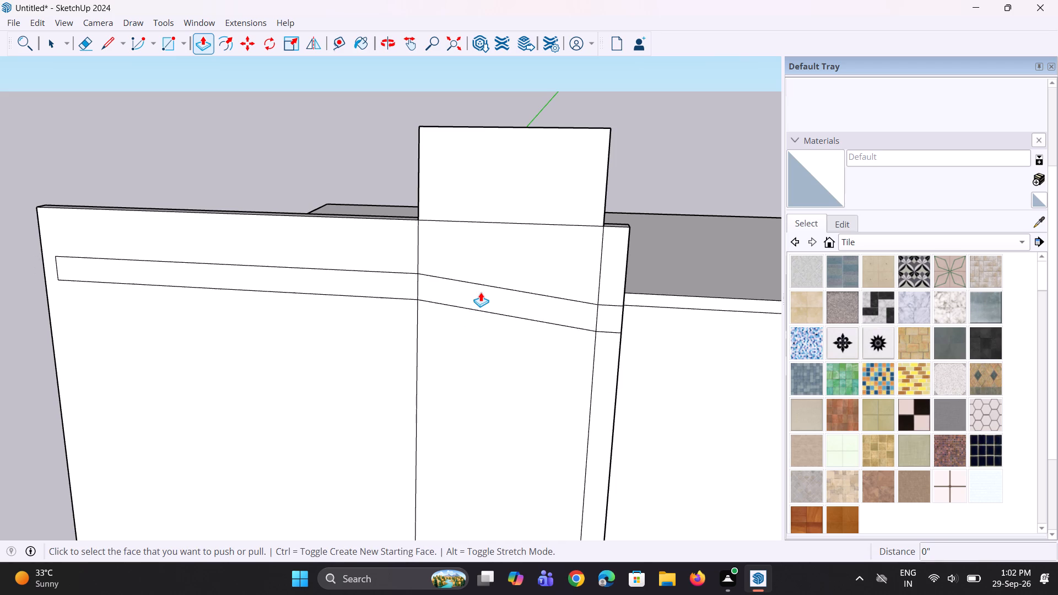
Undo the upward move of the strip face beside the upright rectangle.
middle_drag(502, 336, 433, 315)
key(ctrl+z)
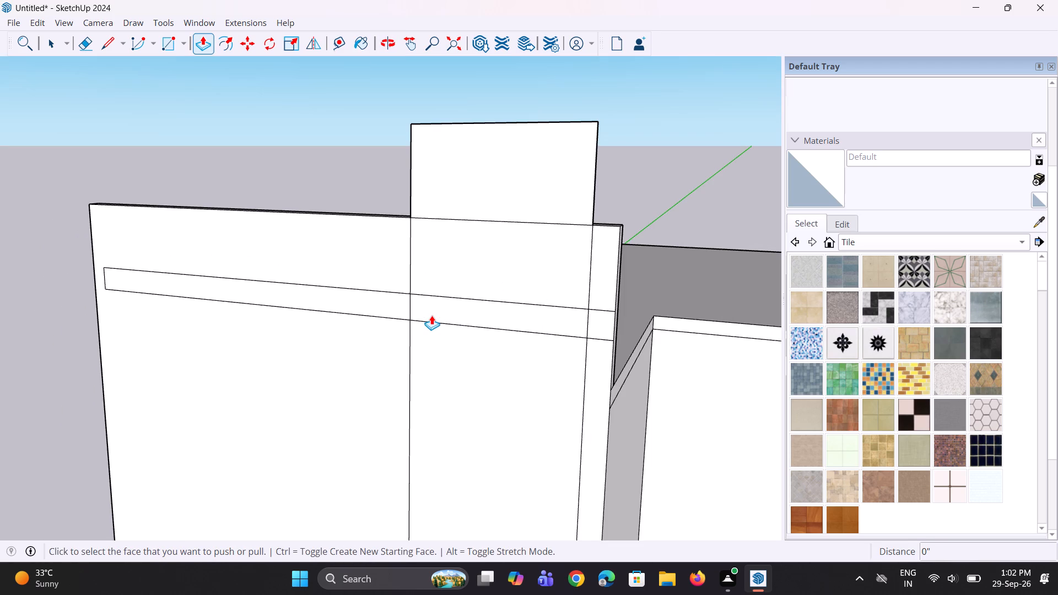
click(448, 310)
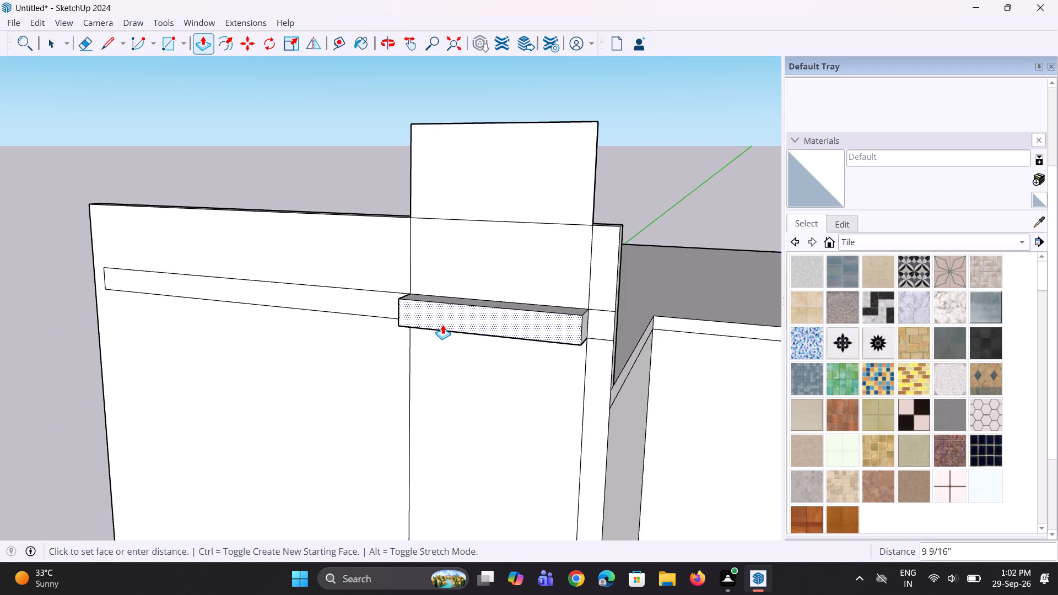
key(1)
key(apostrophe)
Undo the horizontal strip drawn across the upper front wall.
key(ctrl+z)
scroll(337, 337, down, 4)
Draw a horizontal strip about 10" high and 16' 8" long across the upper front wall, ending at the notched-corner edge.
key(space)
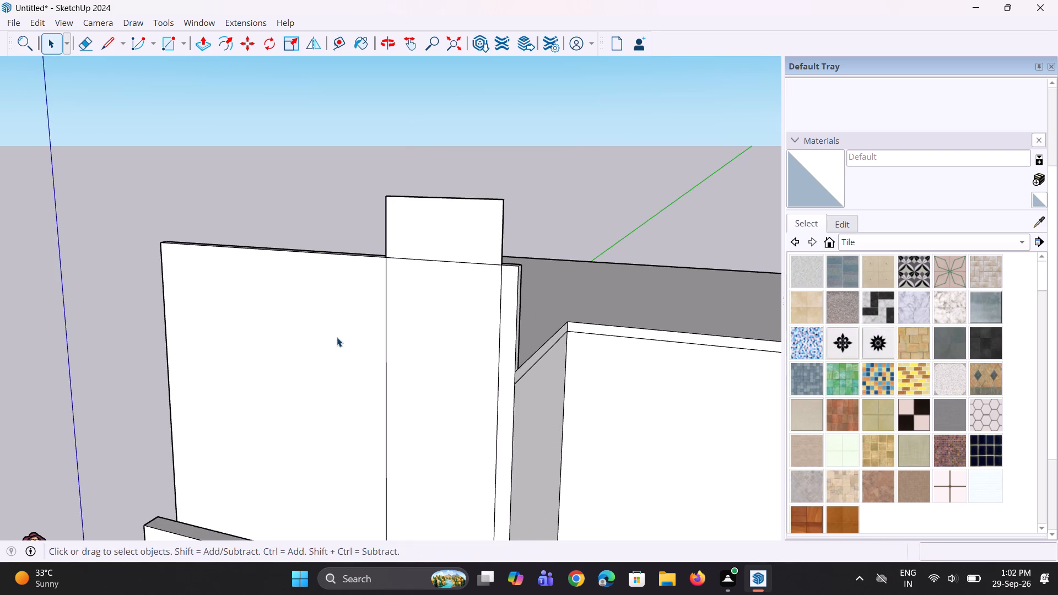
text(r)
middle_drag(337, 337, 406, 320)
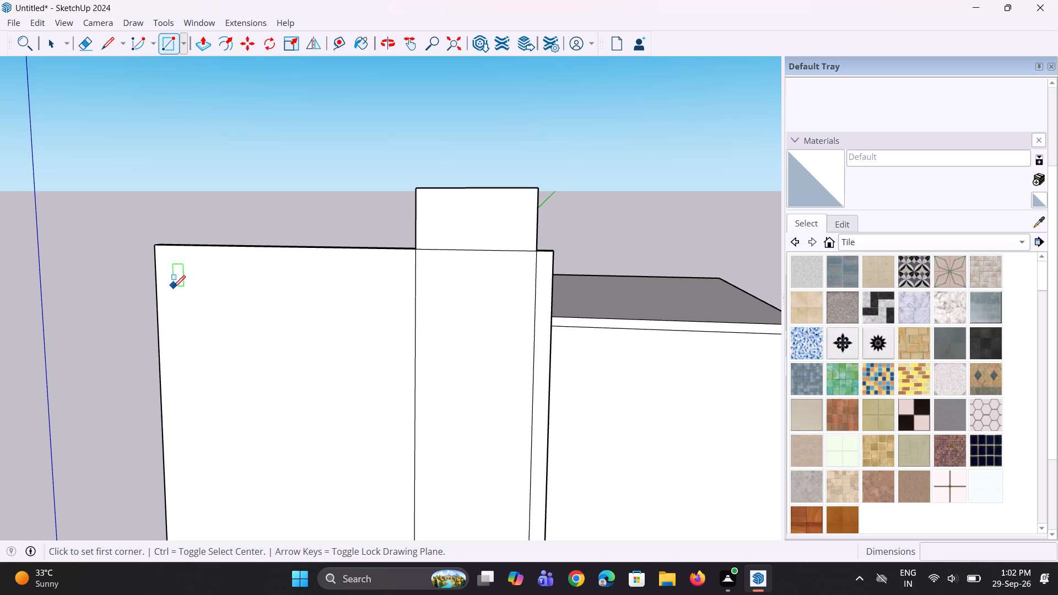
click(173, 295)
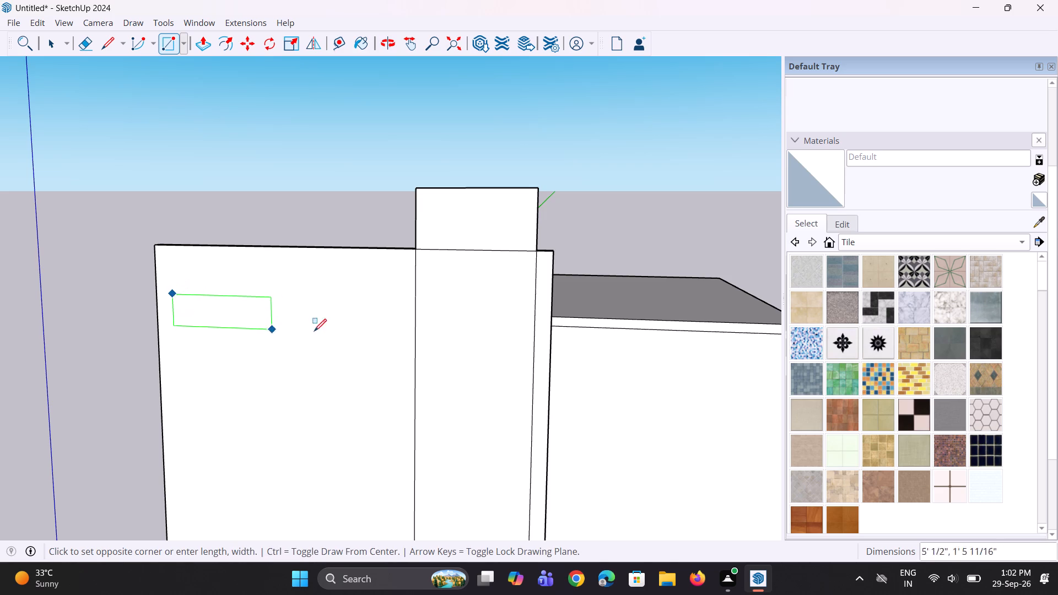
click(549, 326)
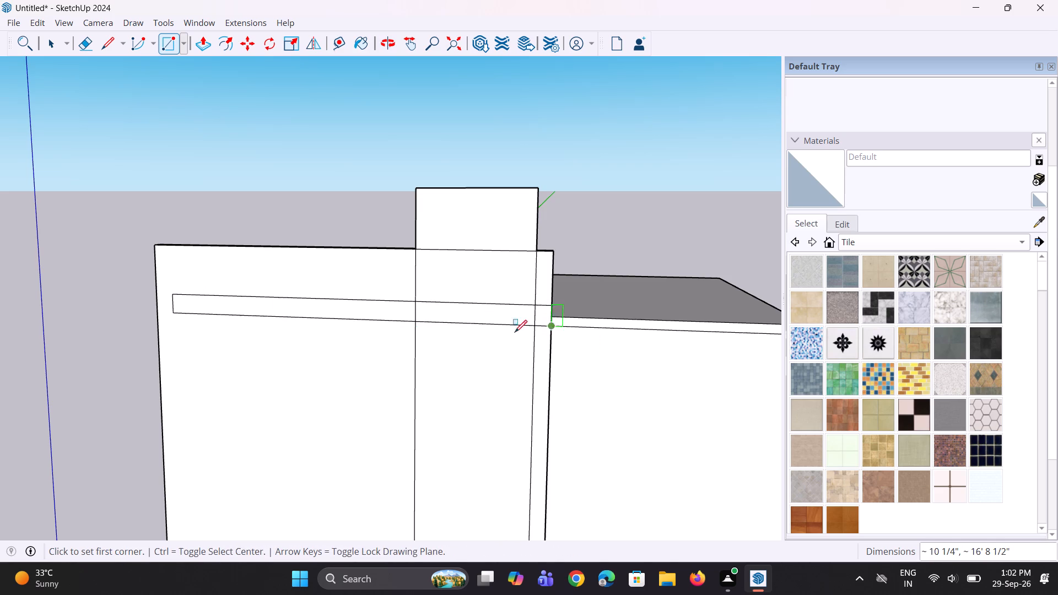
Push/Pull all three segments of the horizontal strip outward by 1' to form one projecting band.
middle_drag(417, 338, 435, 337)
key(space)
key(p)
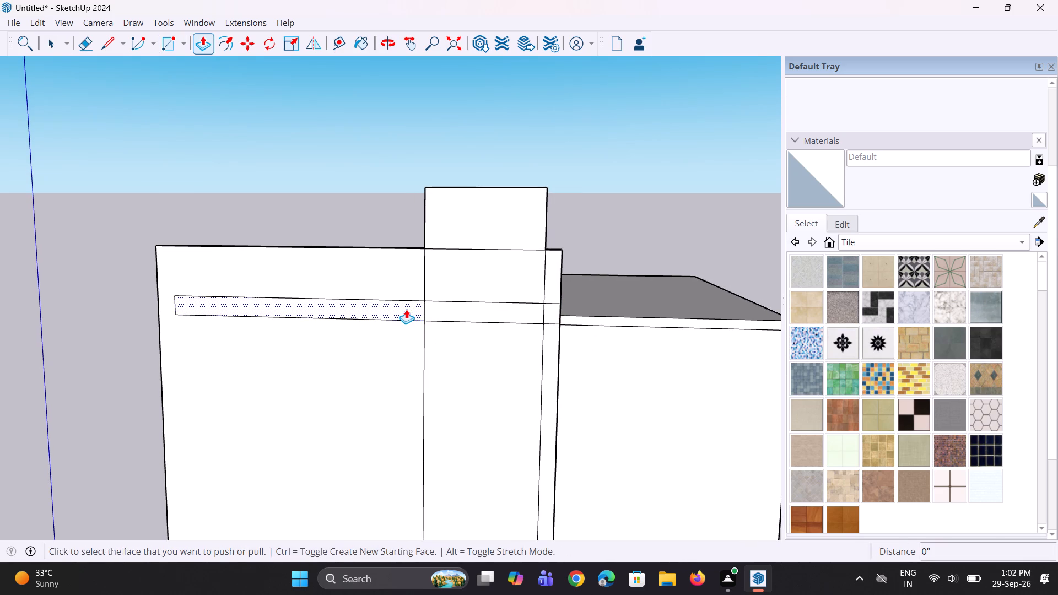
click(406, 309)
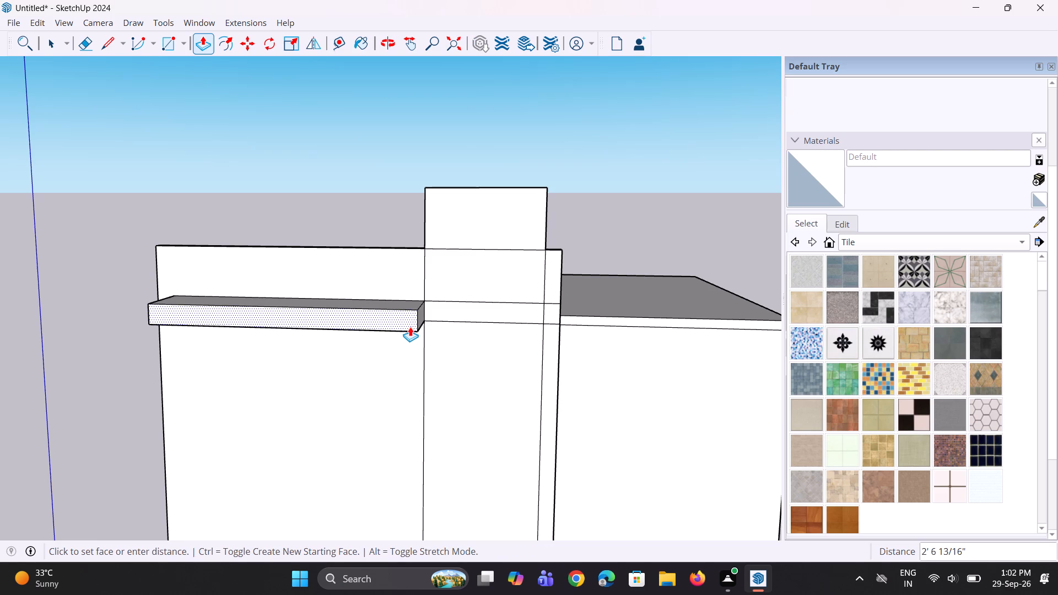
text(1')
key(Return)
click(451, 307)
click(401, 316)
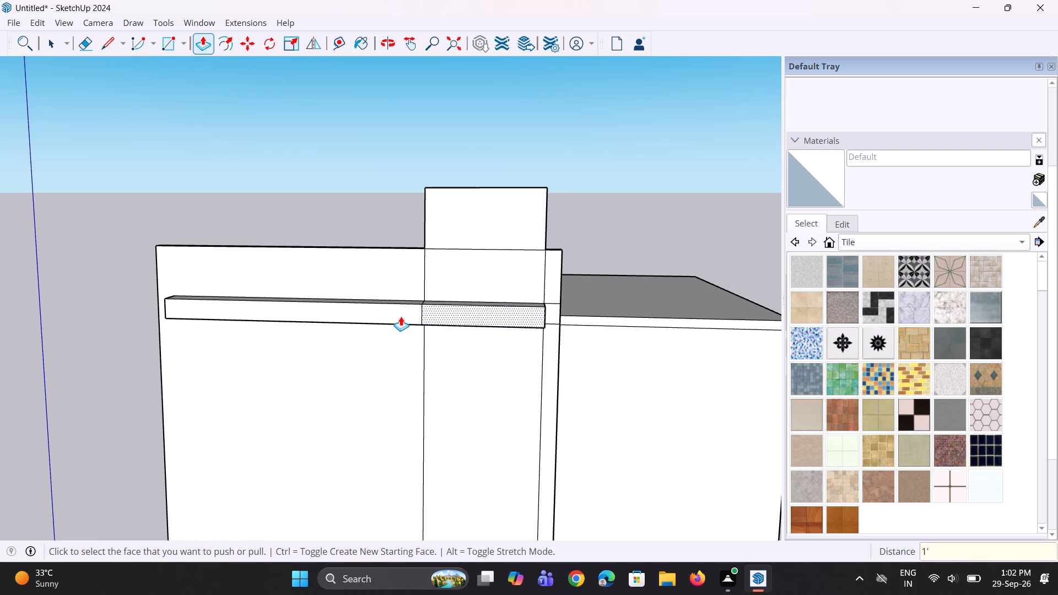
middle_drag(471, 316, 485, 317)
scroll(554, 316, up, 2)
click(559, 311)
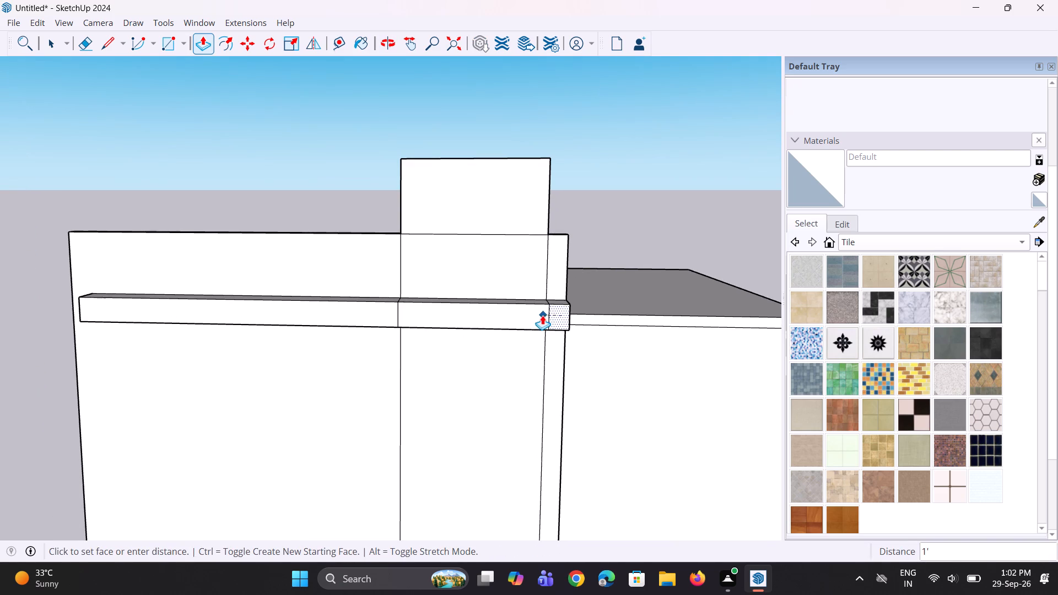
click(541, 315)
Erase the seam lines on the band's front and top faces where the upright rectangle's two sides cross it.
scroll(398, 317, up, 3)
key(space)
key(e)
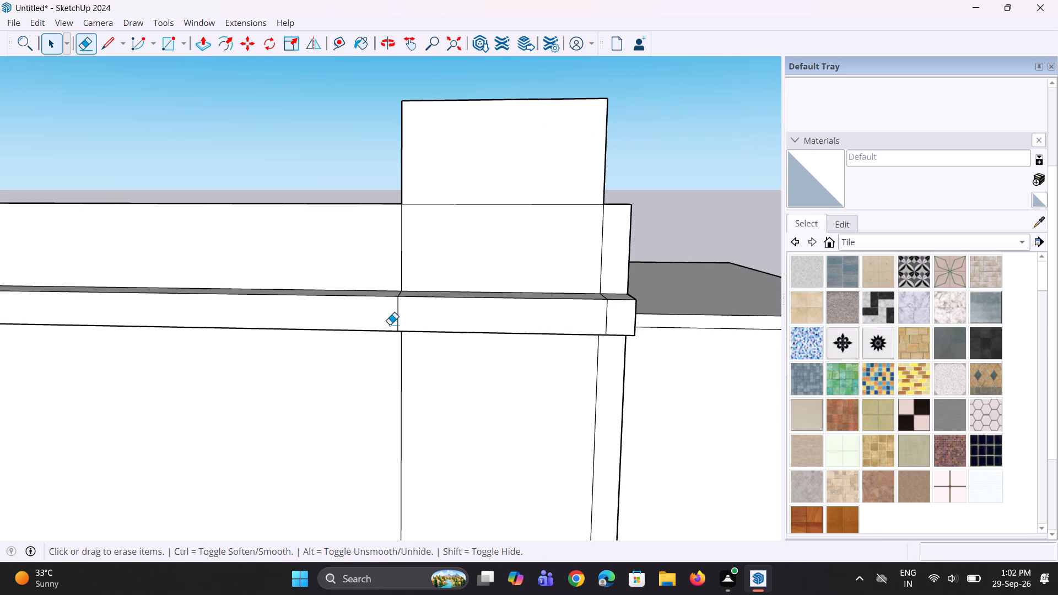
scroll(375, 321, up, 5)
click(392, 307)
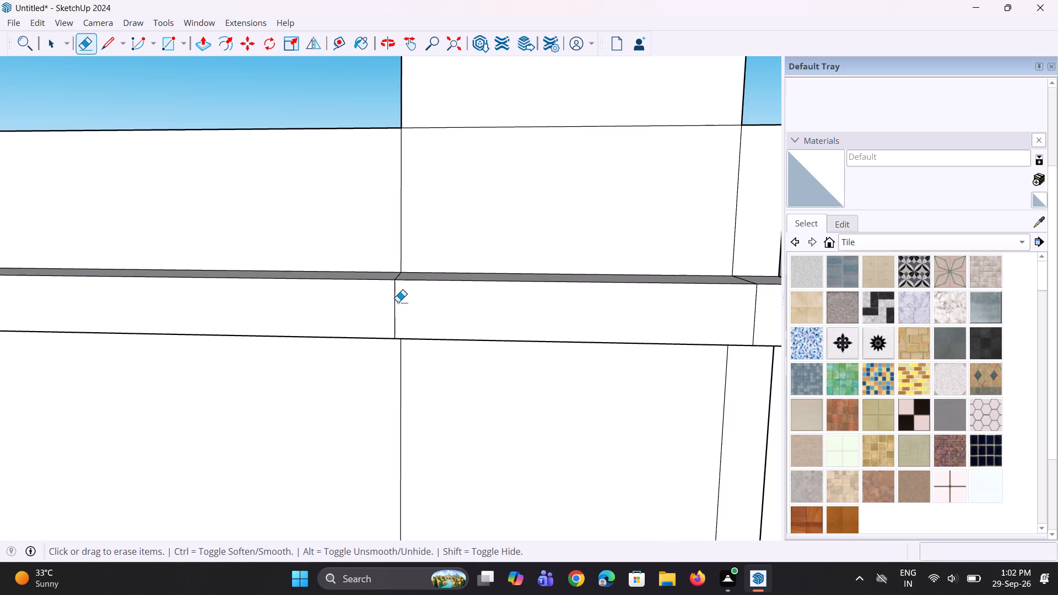
click(397, 291)
click(395, 294)
middle_drag(392, 333, 398, 423)
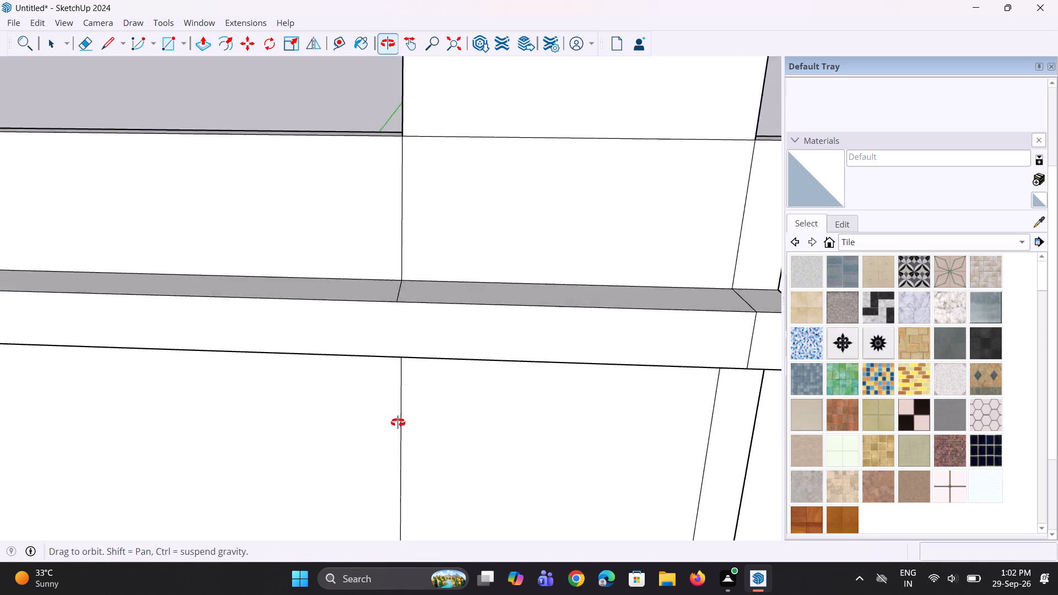
middle_drag(398, 423, 398, 423)
scroll(414, 297, up, 3)
click(396, 291)
scroll(246, 402, down, 3)
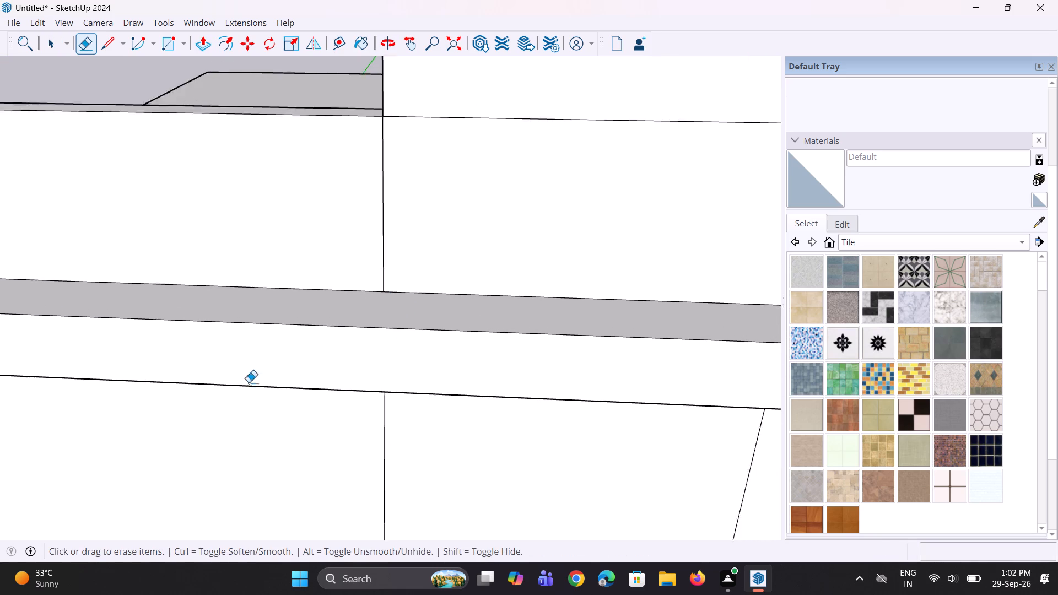
scroll(249, 382, down, 11)
scroll(414, 385, up, 7)
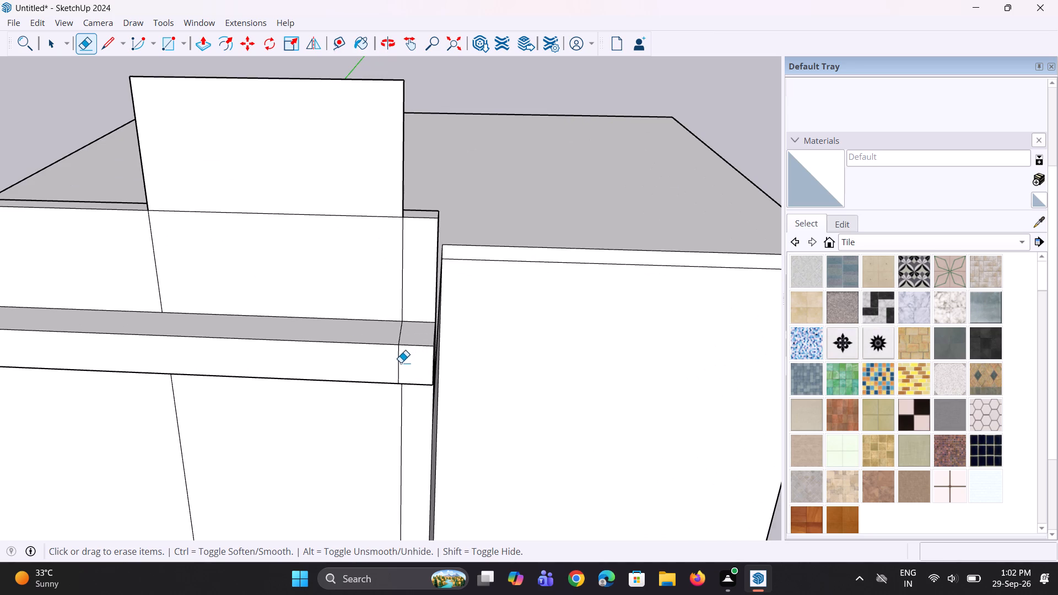
click(398, 361)
click(401, 334)
scroll(418, 368, down, 4)
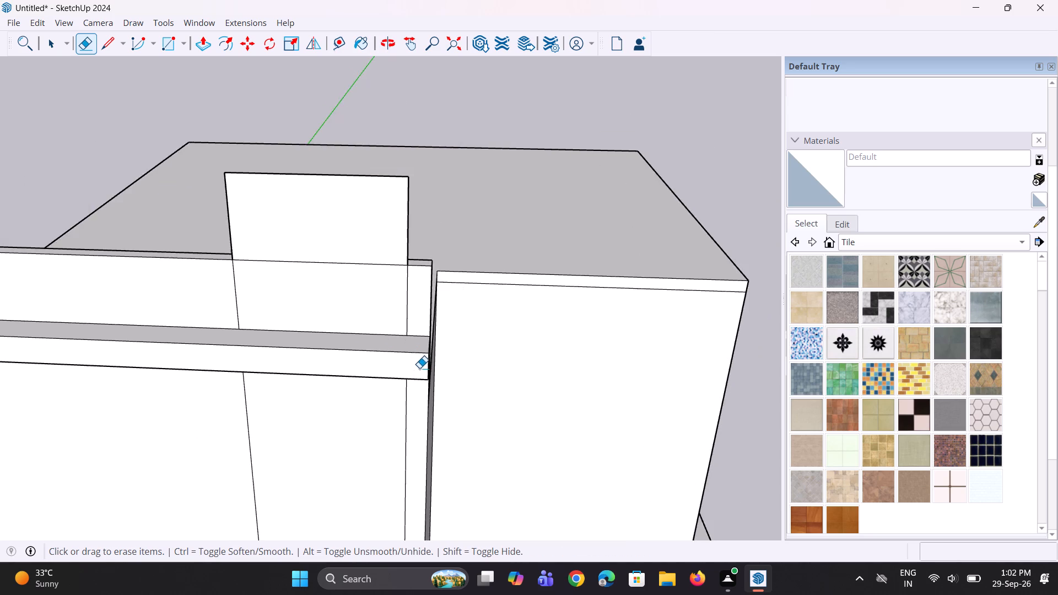
Draw a vertical line about 10" long separating the band's end face from the front wall's side at the notched corner.
middle_drag(419, 368, 252, 349)
scroll(405, 361, up, 2)
scroll(328, 380, down, 3)
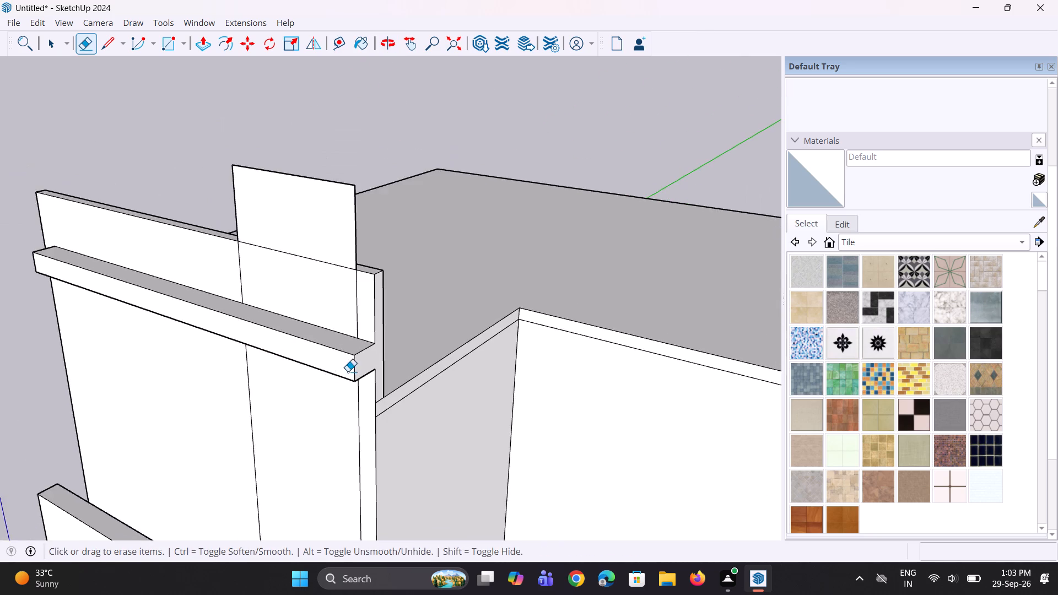
scroll(348, 371, down, 5)
middle_drag(153, 369, 150, 349)
key(space)
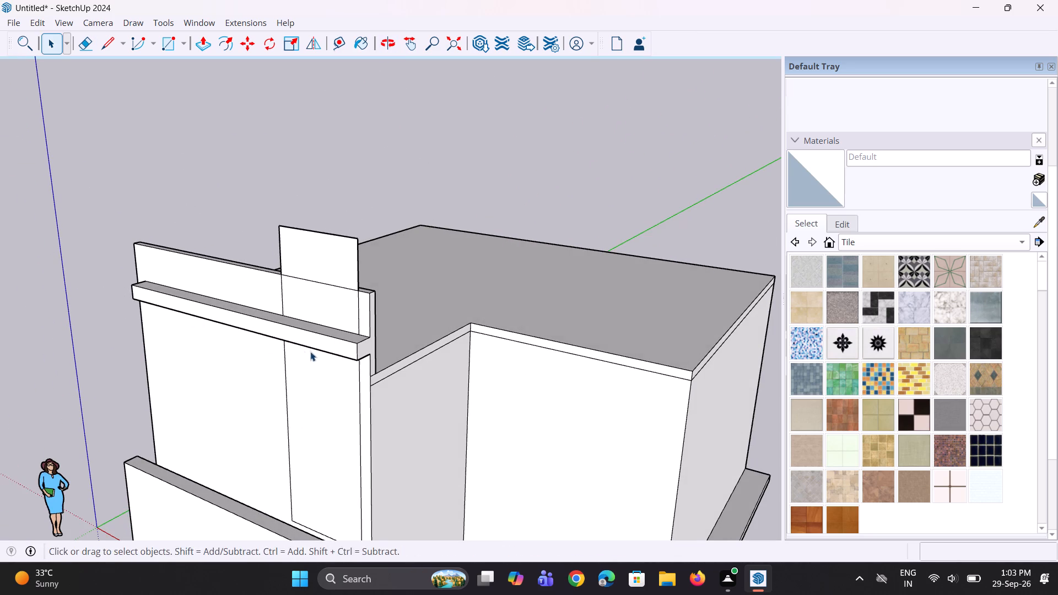
key(p)
scroll(365, 336, up, 5)
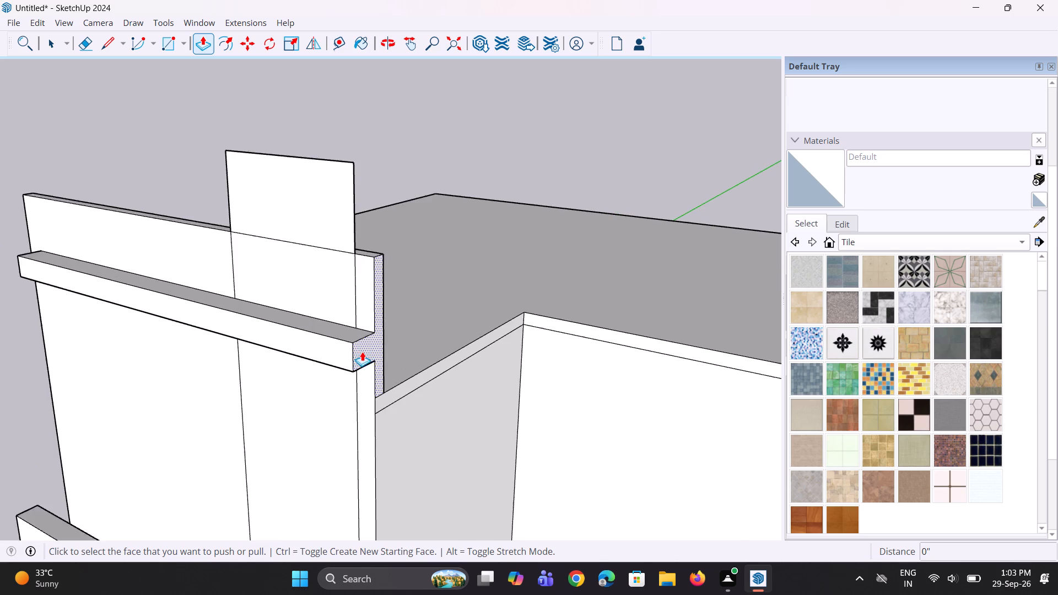
scroll(362, 351, up, 3)
key(space)
key(l)
middle_drag(405, 365, 288, 369)
scroll(338, 372, up, 2)
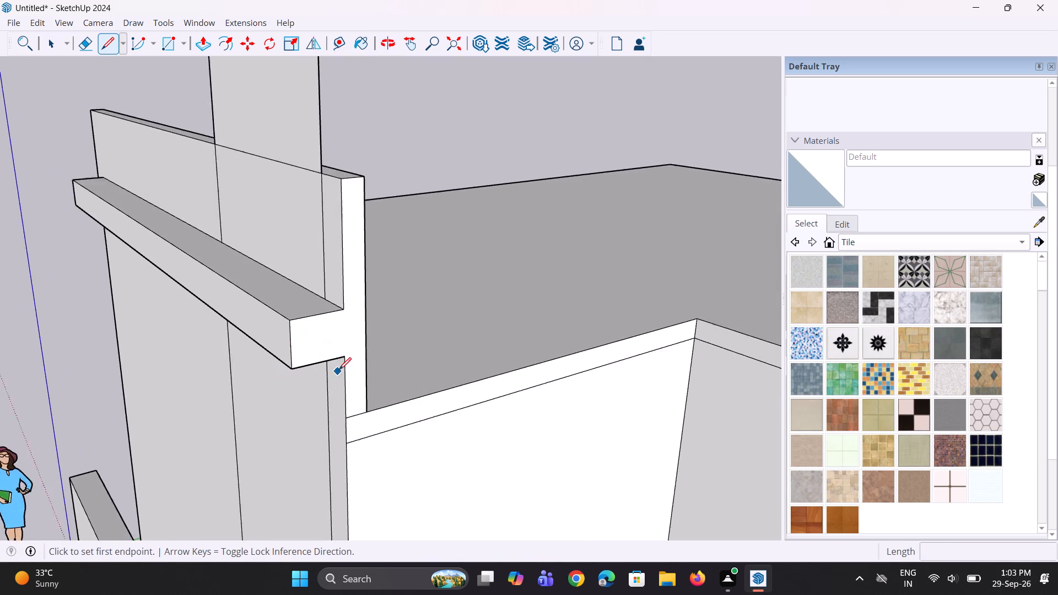
scroll(339, 370, up, 4)
click(351, 350)
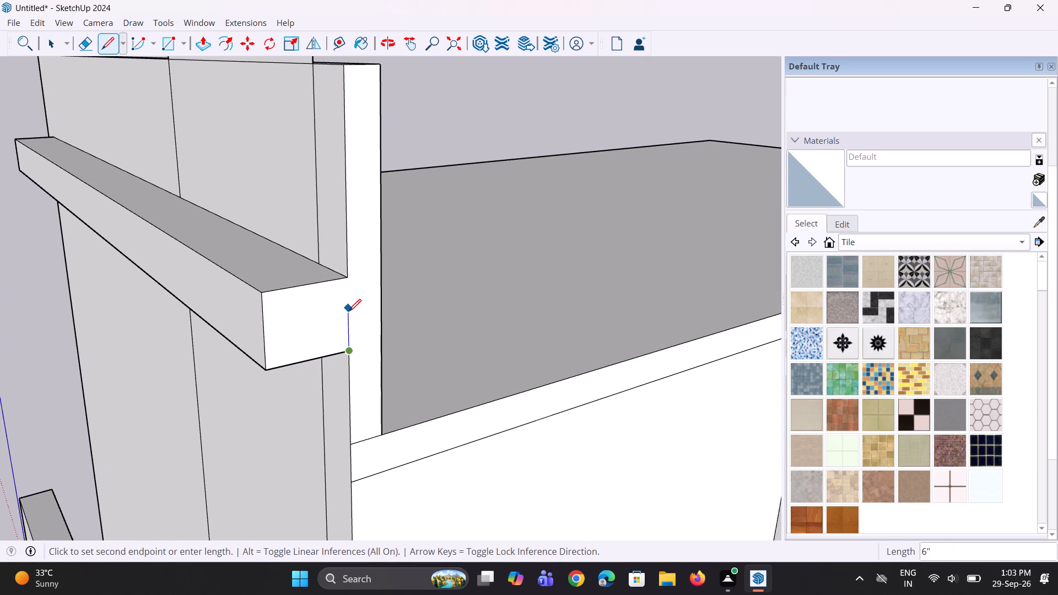
click(350, 281)
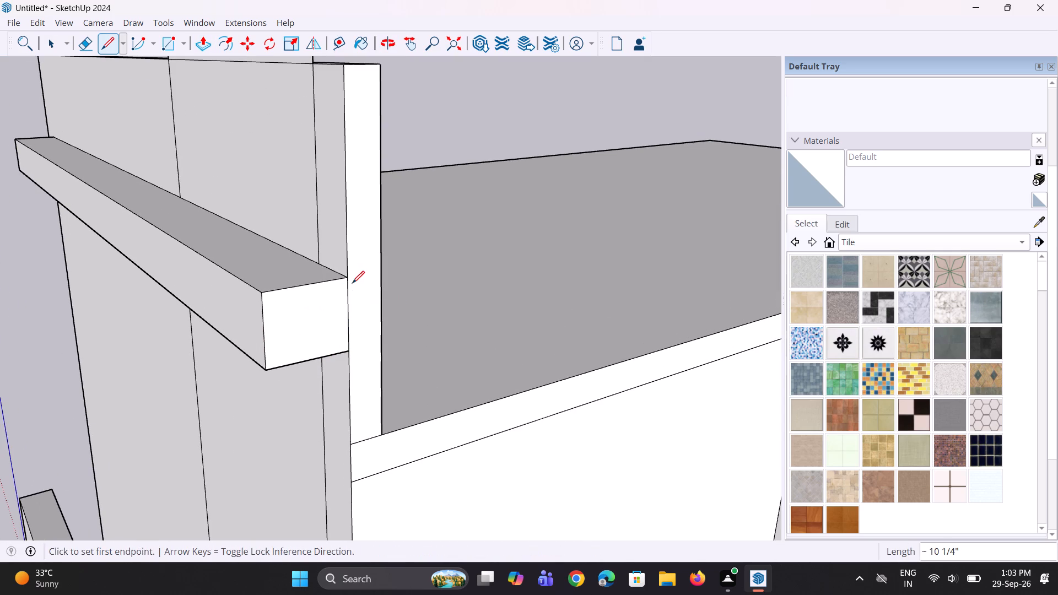
Push/Pull the band's end face at the notched corner outward by 1' past the wall's side.
key(p)
click(301, 315)
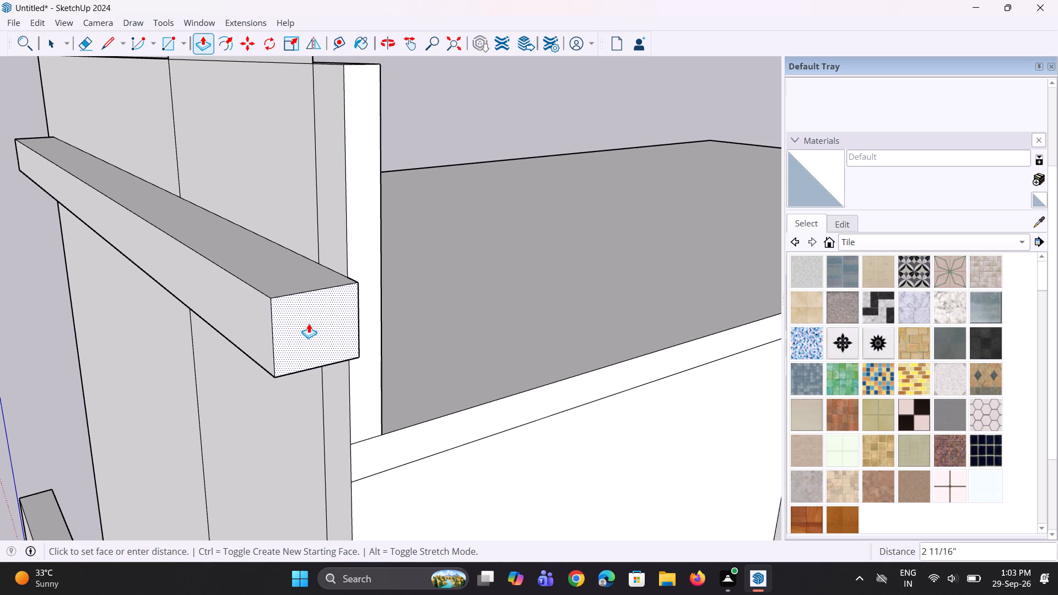
text(1')
key(Return)
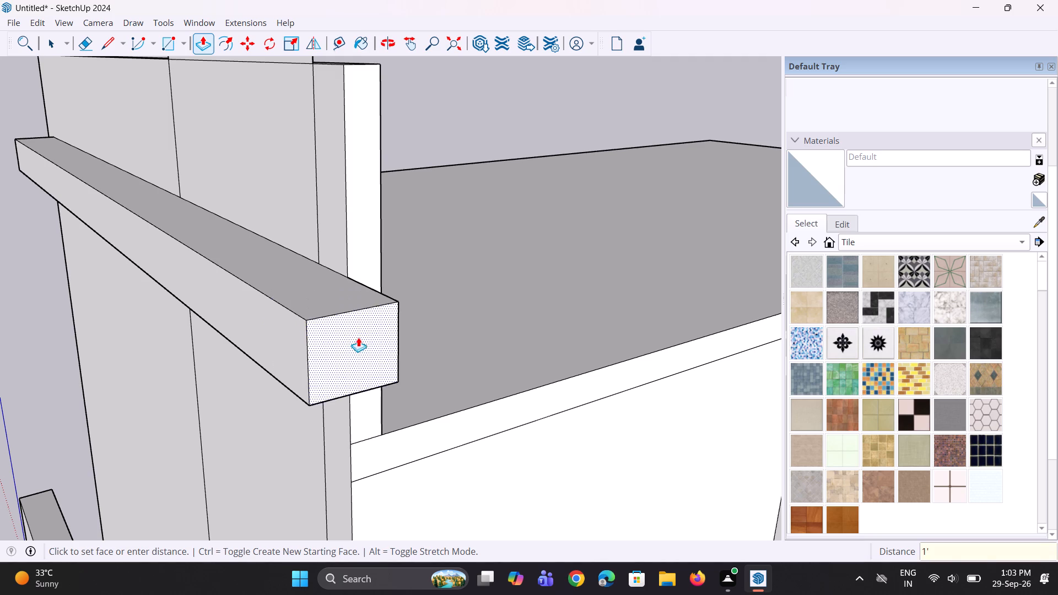
Undo the 1' push/pull of the projecting band's end face at the notched corner.
middle_drag(362, 338, 105, 360)
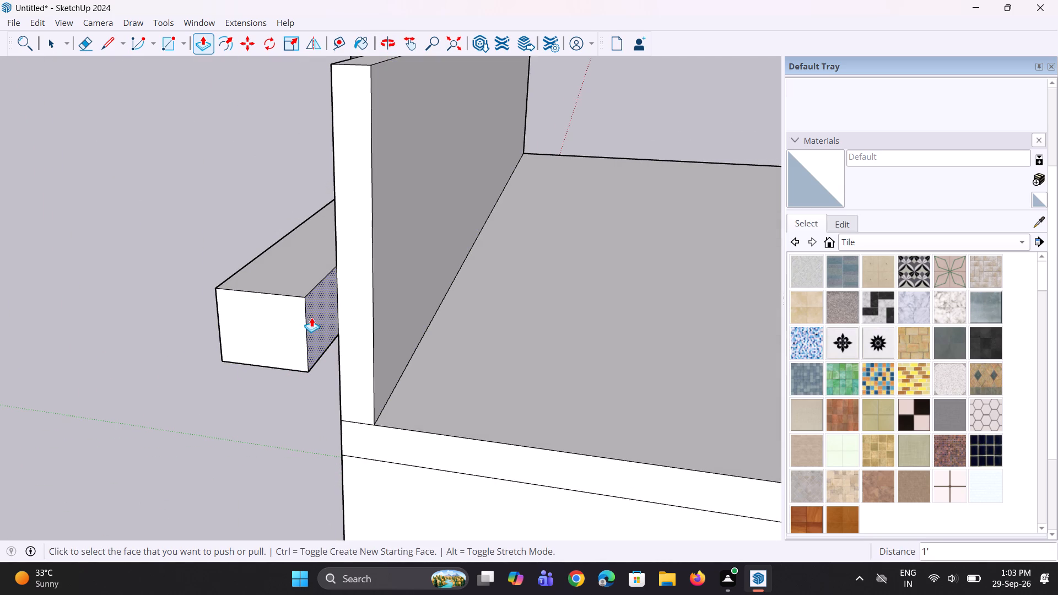
middle_drag(319, 339, 329, 345)
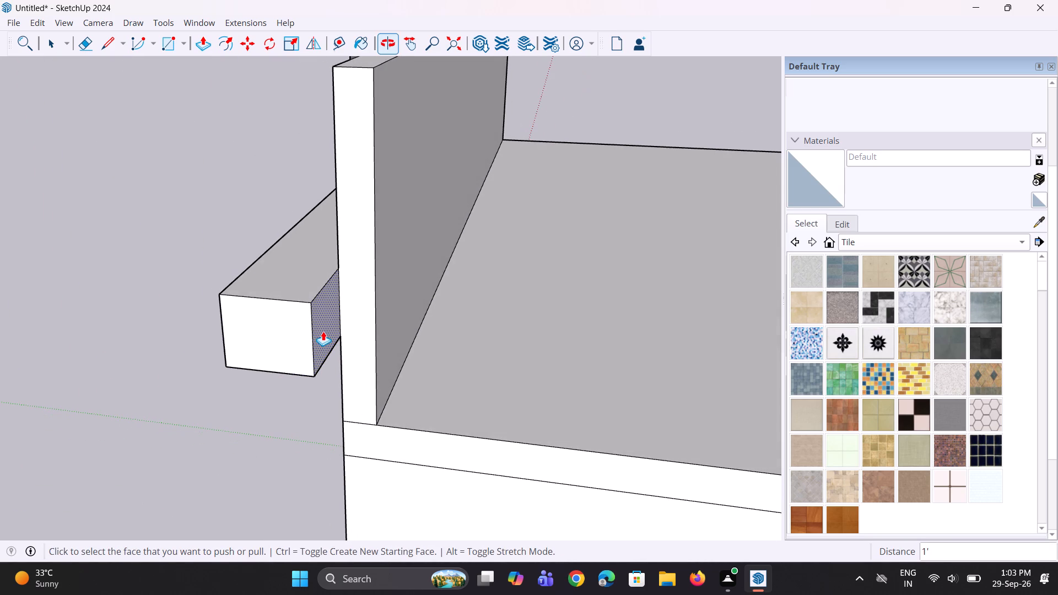
middle_drag(288, 342, 578, 339)
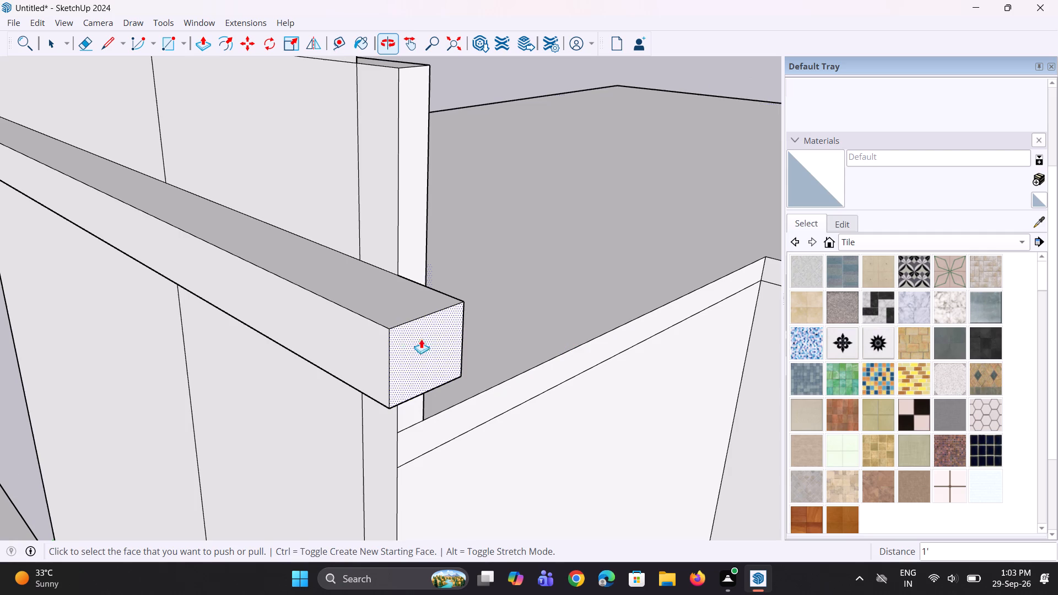
key(ctrl+z)
middle_drag(353, 348, 363, 349)
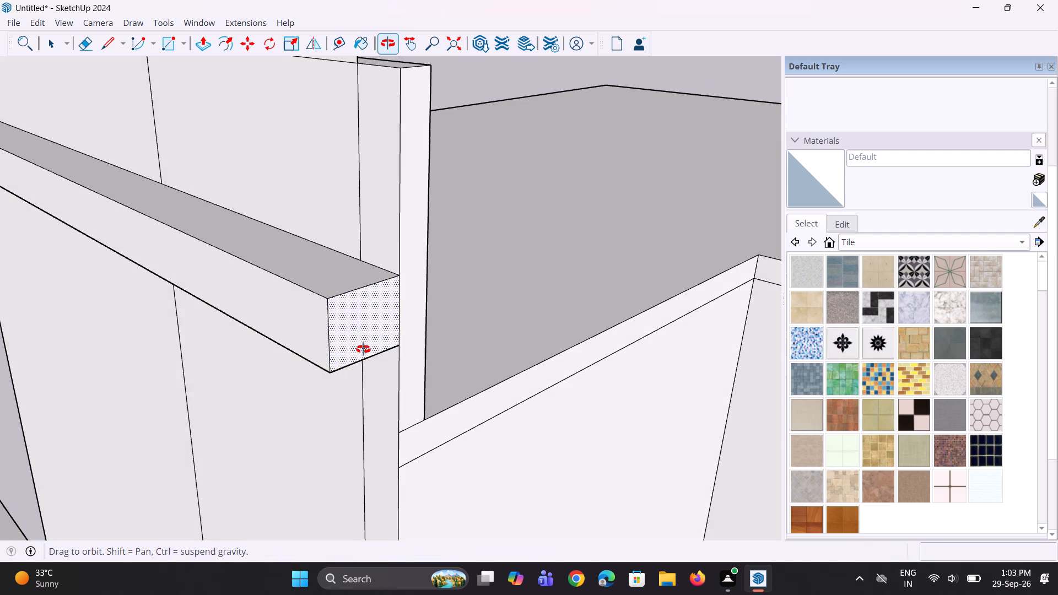
middle_drag(363, 349, 364, 349)
click(370, 328)
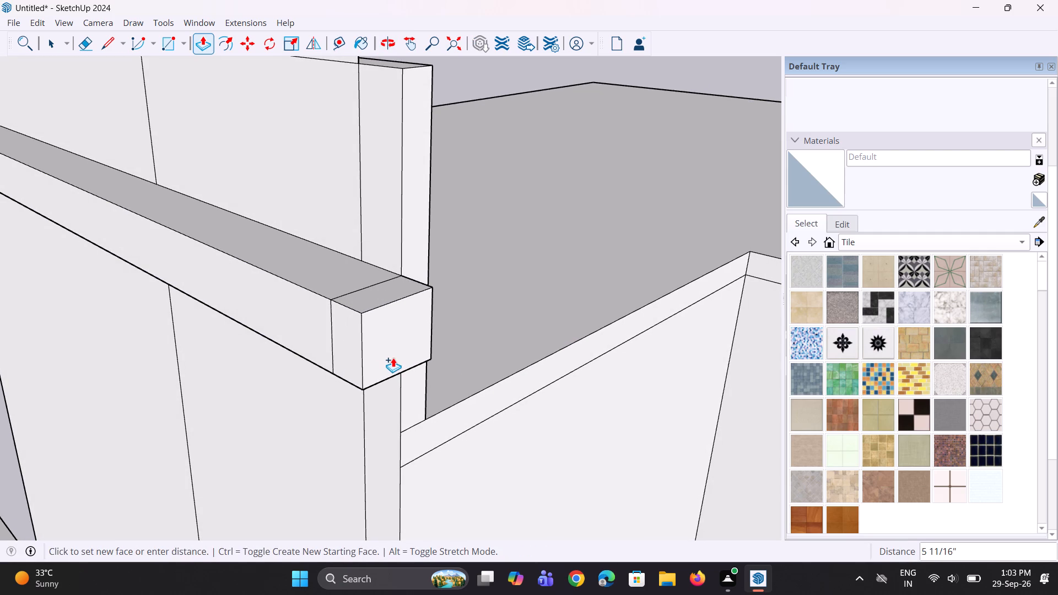
key(ctrl+z)
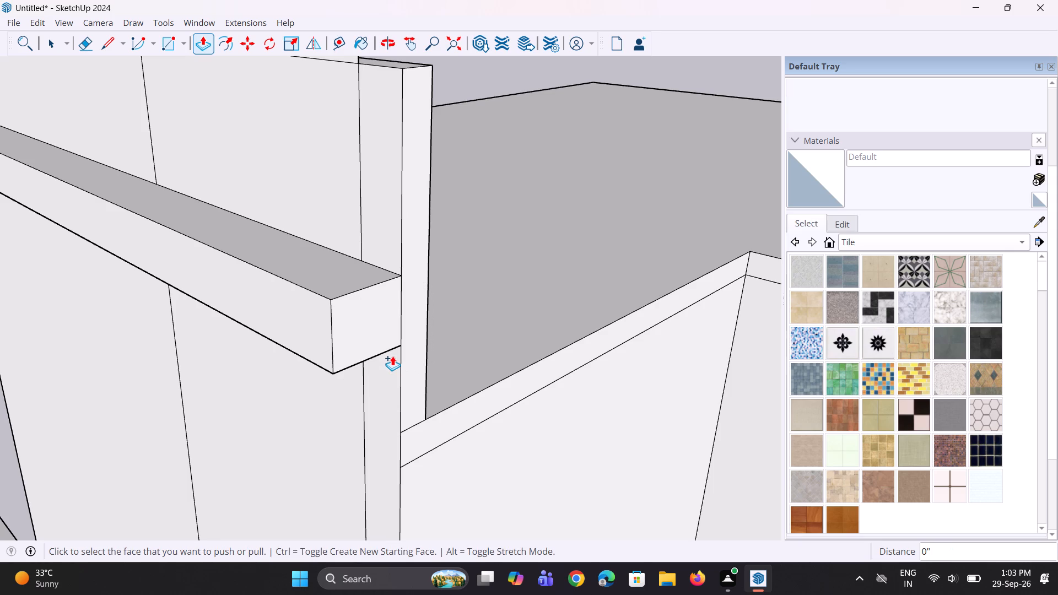
Push/Pull the band's end face at the notched corner outward by 1' past the wall's side, creating a new starting face.
middle_drag(376, 340, 315, 360)
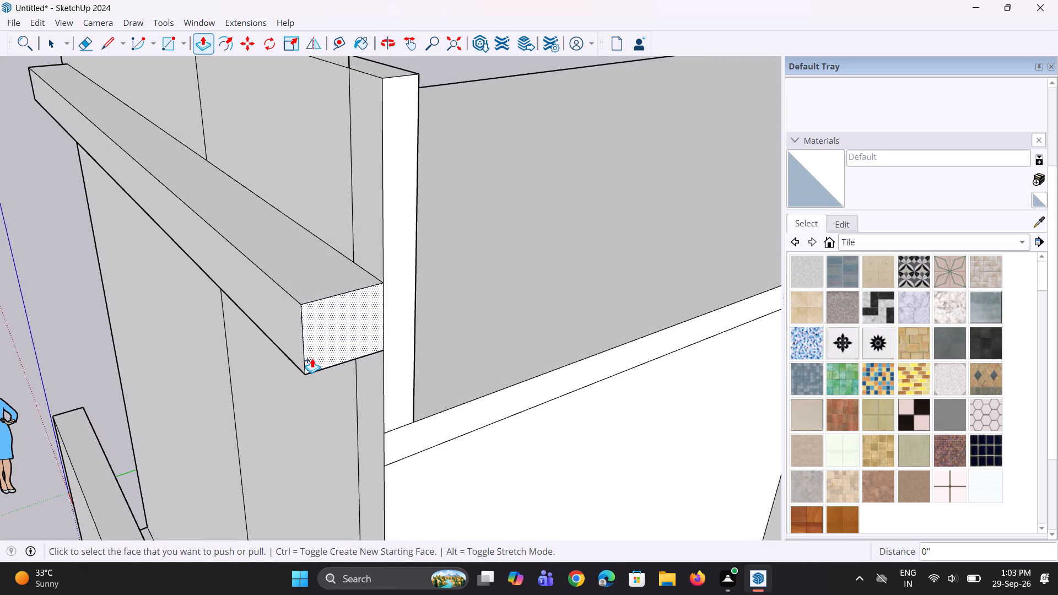
click(320, 347)
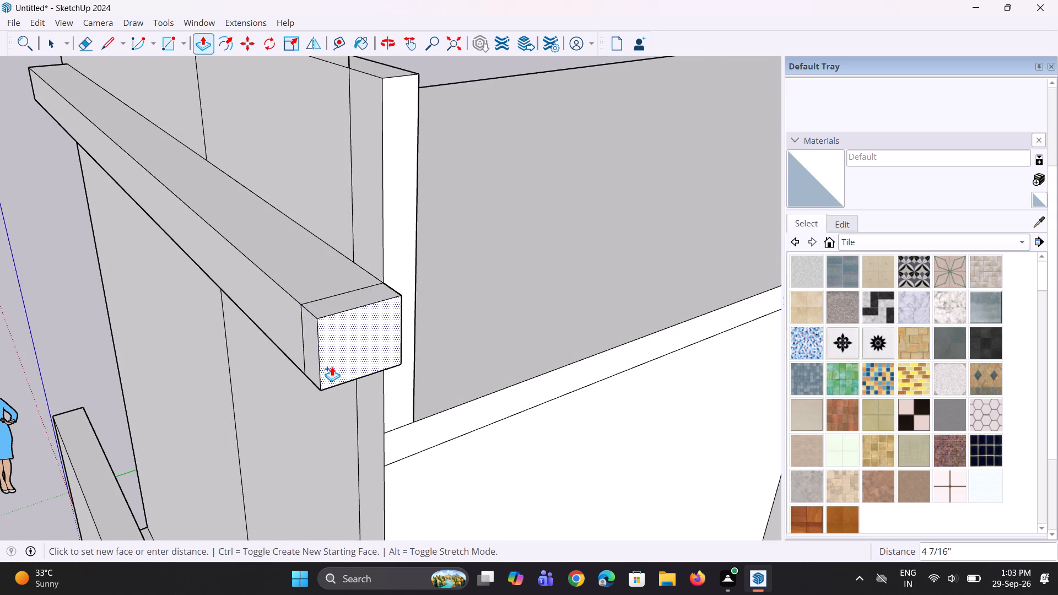
text(1')
key(Return)
Push/Pull the inner face of the band's extended end about 9' 9" along the notch's side wall to form a return arm.
middle_drag(393, 369, 42, 412)
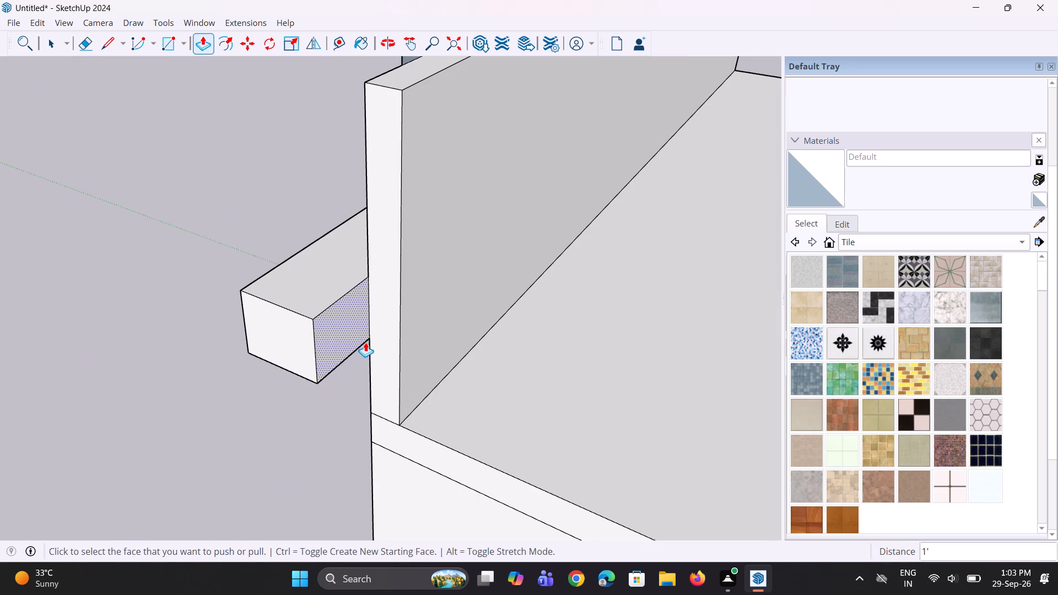
click(325, 338)
scroll(417, 366, down, 8)
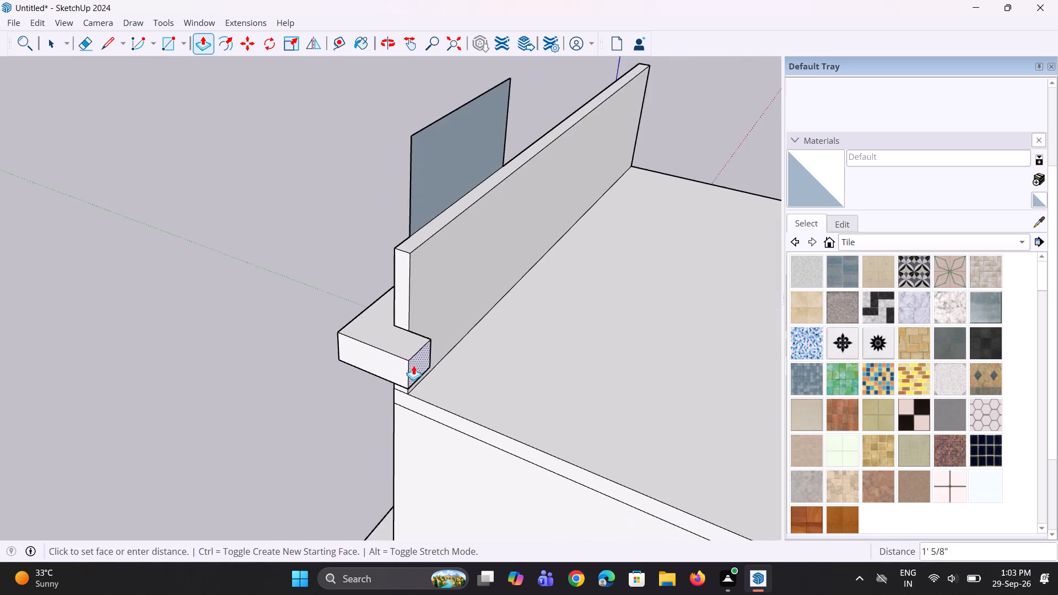
scroll(413, 365, down, 9)
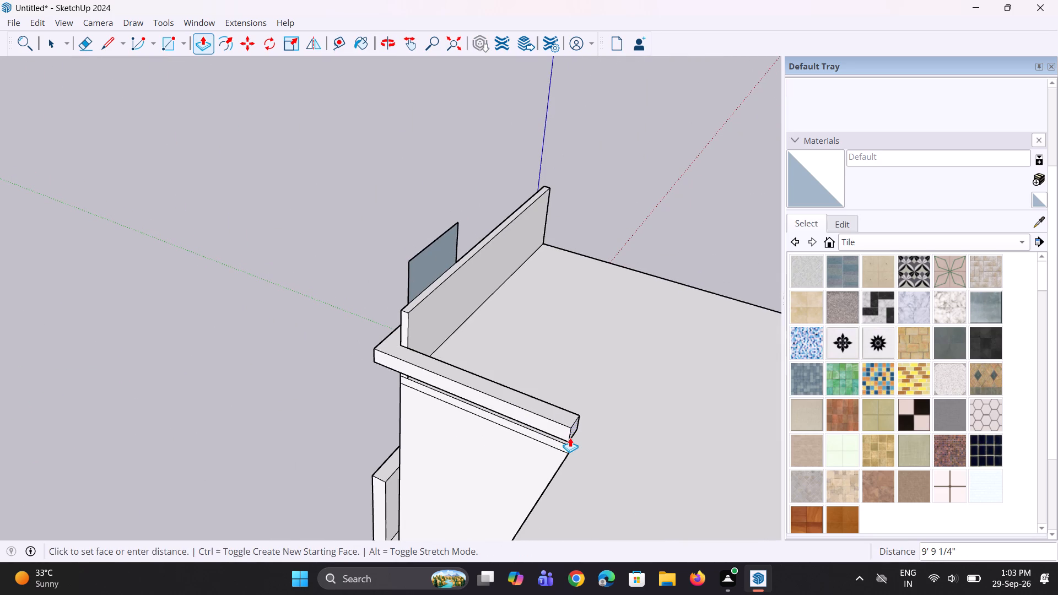
click(564, 452)
Push/Pull the top face of the L-shaped band upward by about 5 3/8".
middle_drag(428, 462, 536, 418)
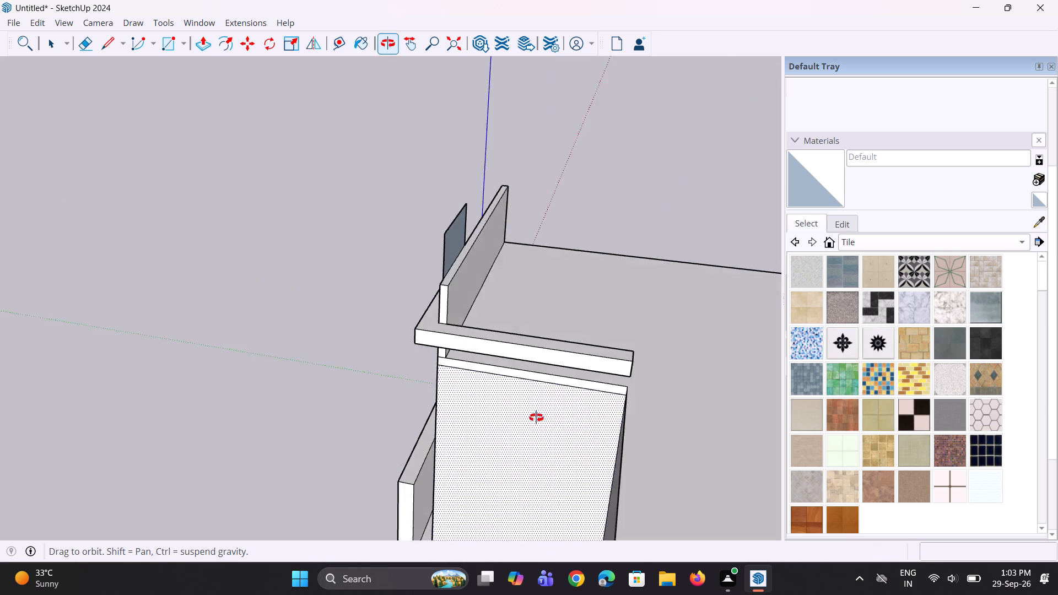
middle_drag(536, 418, 551, 418)
scroll(410, 395, down, 5)
middle_drag(374, 378, 570, 286)
middle_drag(465, 344, 629, 339)
scroll(299, 300, up, 2)
middle_drag(312, 302, 505, 327)
scroll(344, 278, up, 5)
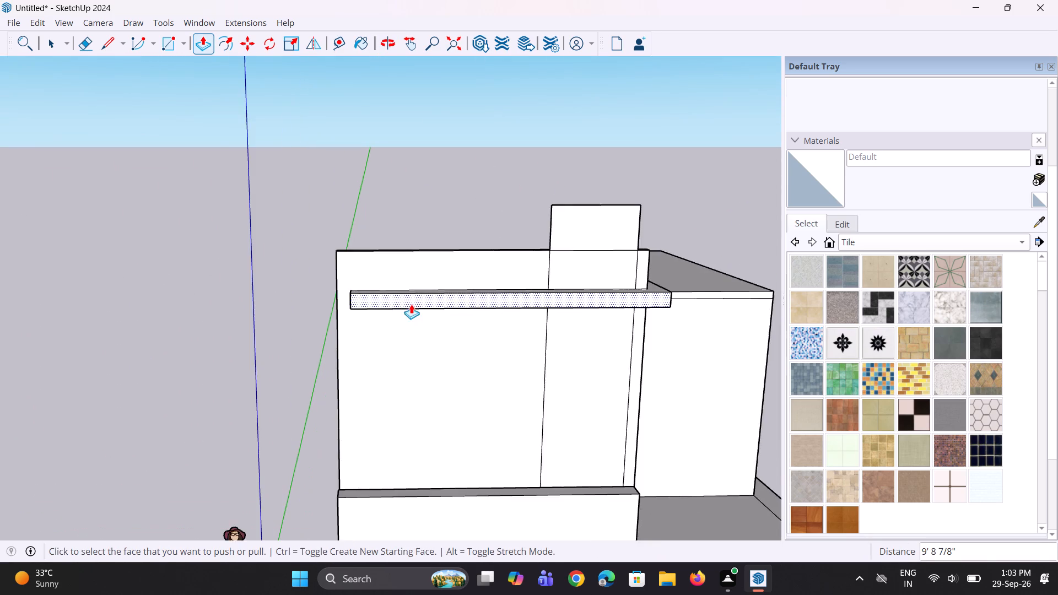
scroll(393, 294, up, 1)
middle_drag(393, 299, 393, 355)
scroll(383, 309, up, 8)
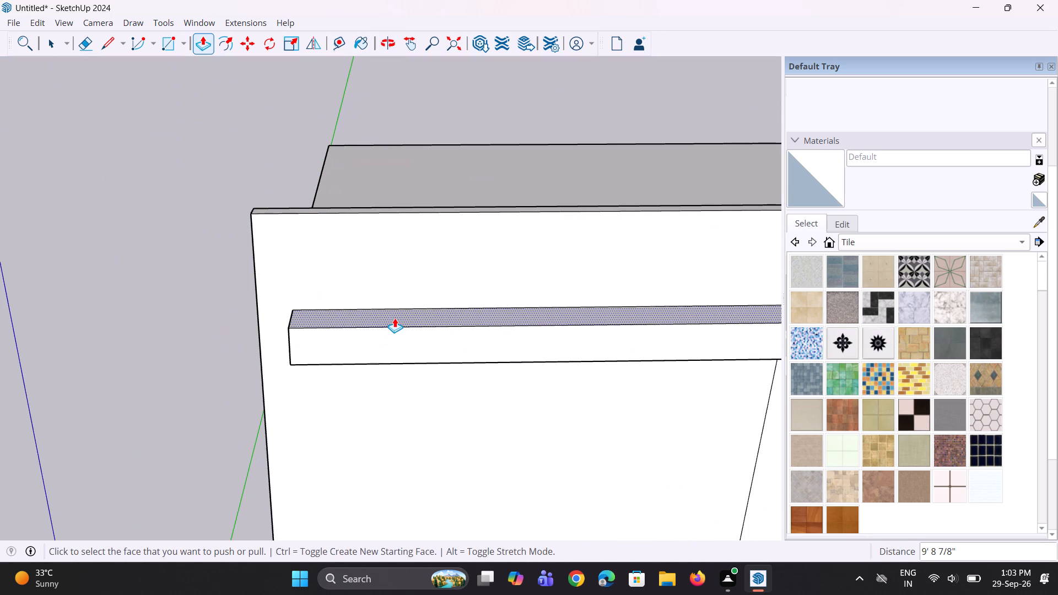
click(395, 318)
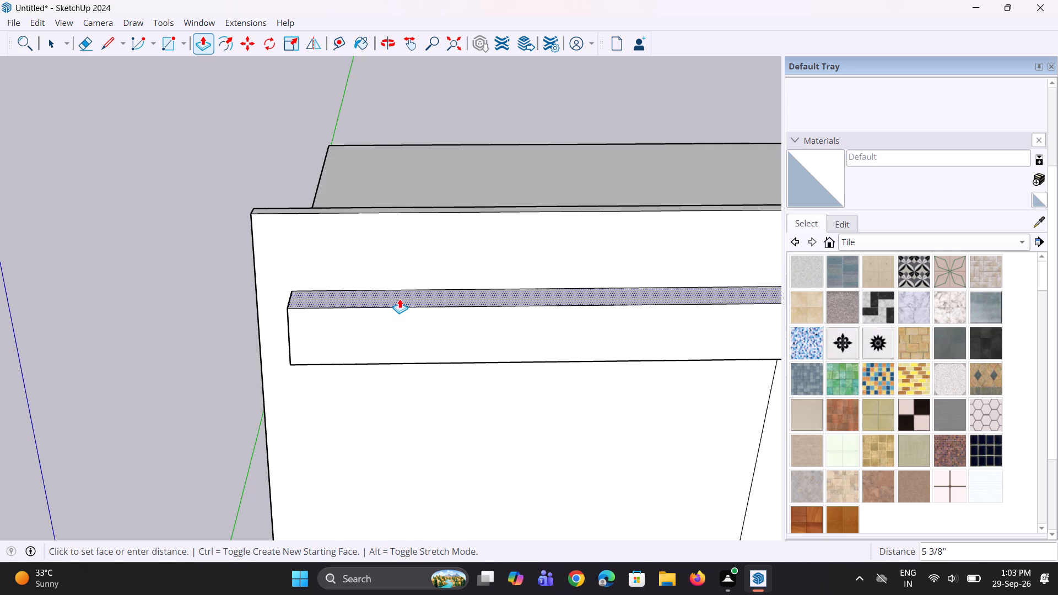
click(400, 299)
Push/Pull the underside of the front band's long segment and of the segment over the upright rectangle upward by about 9 1/8".
middle_drag(392, 386, 401, 164)
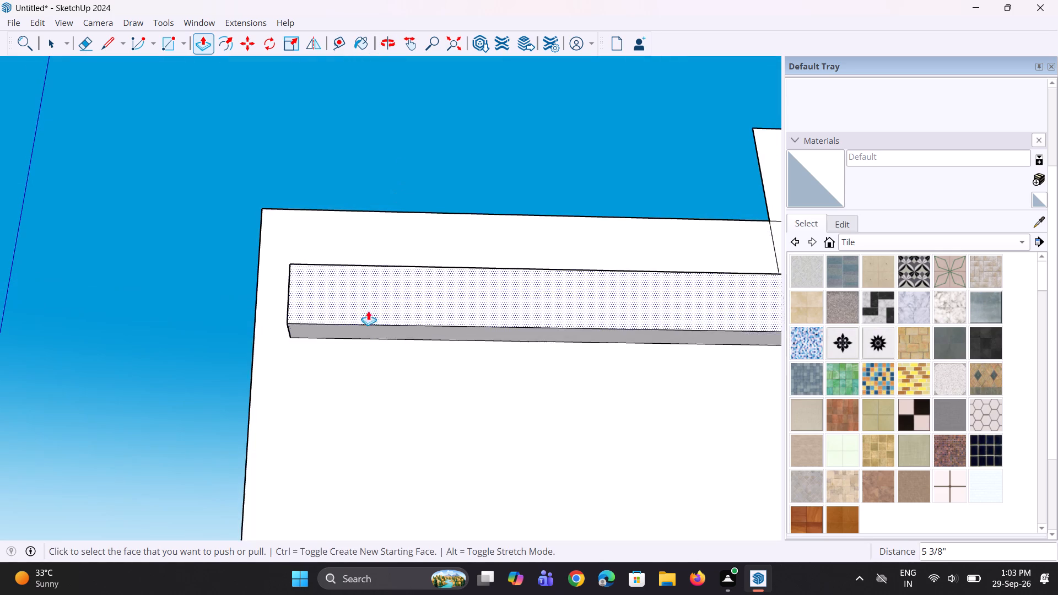
click(365, 332)
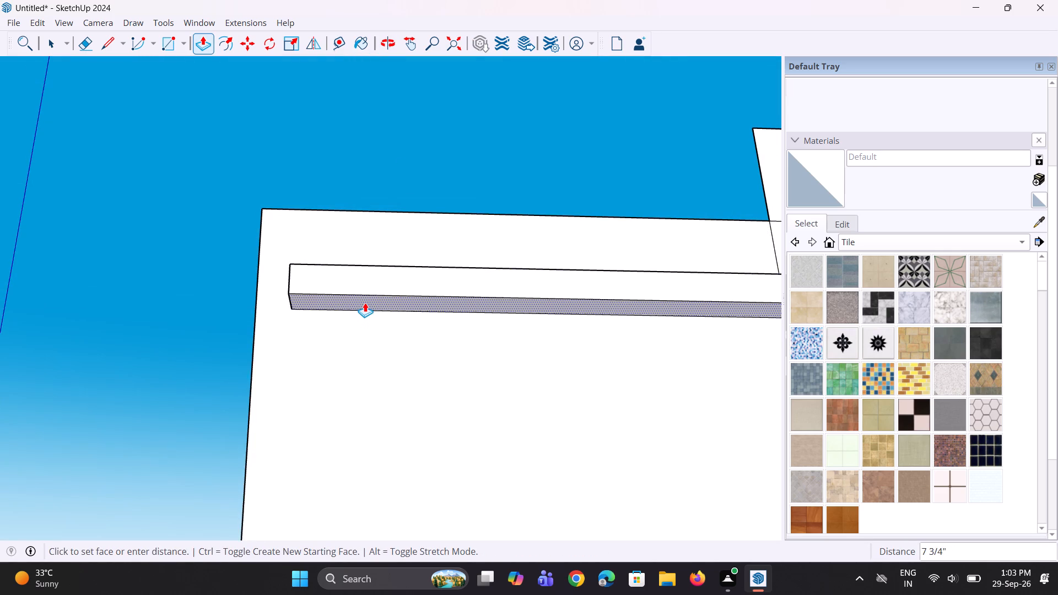
click(365, 298)
scroll(283, 376, down, 9)
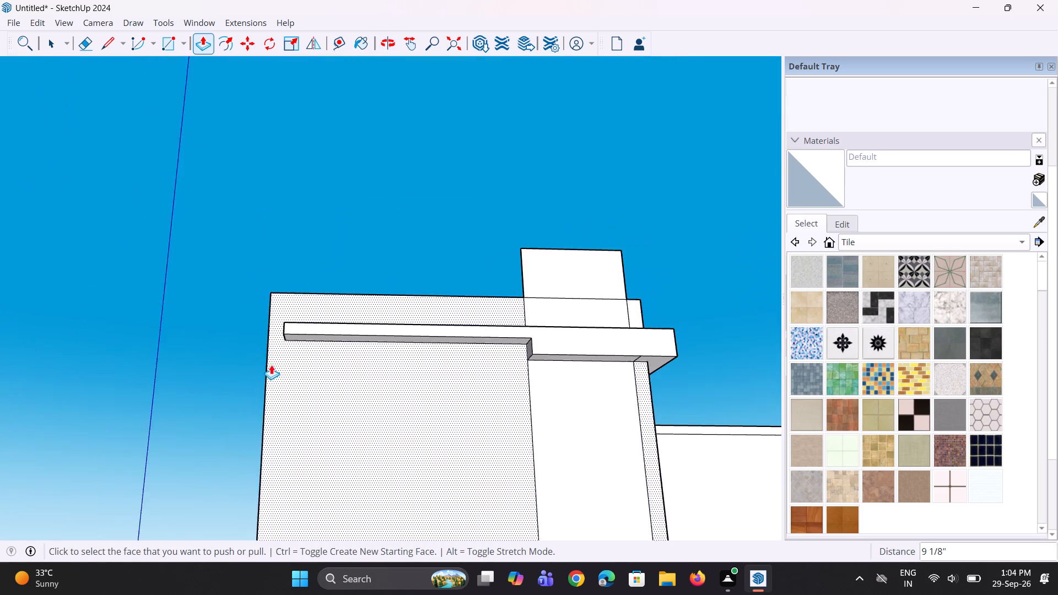
middle_drag(285, 361, 288, 402)
scroll(704, 355, up, 2)
middle_drag(444, 370, 479, 320)
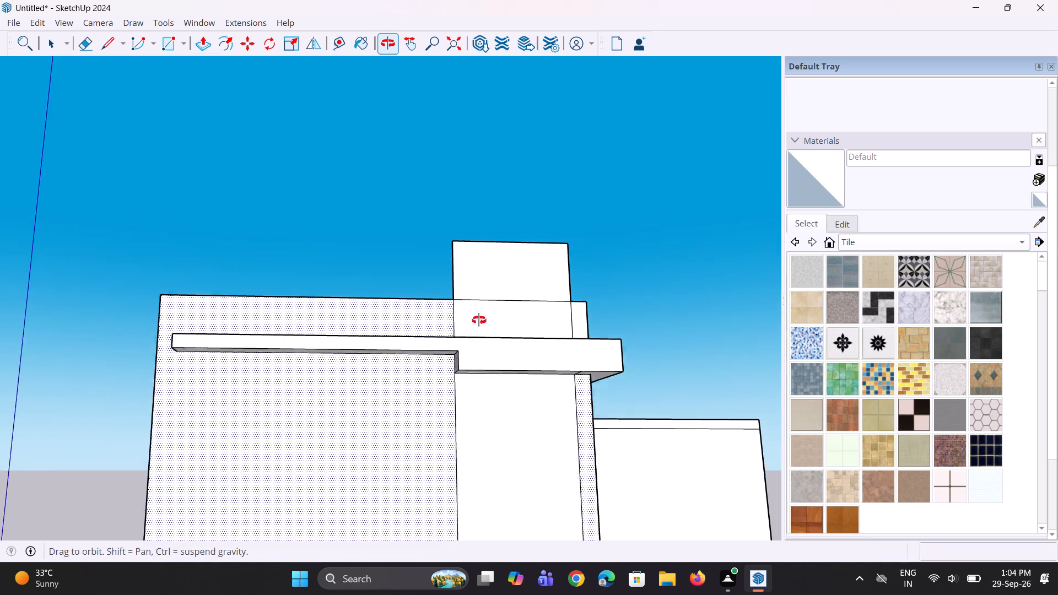
middle_drag(479, 320, 484, 312)
click(494, 361)
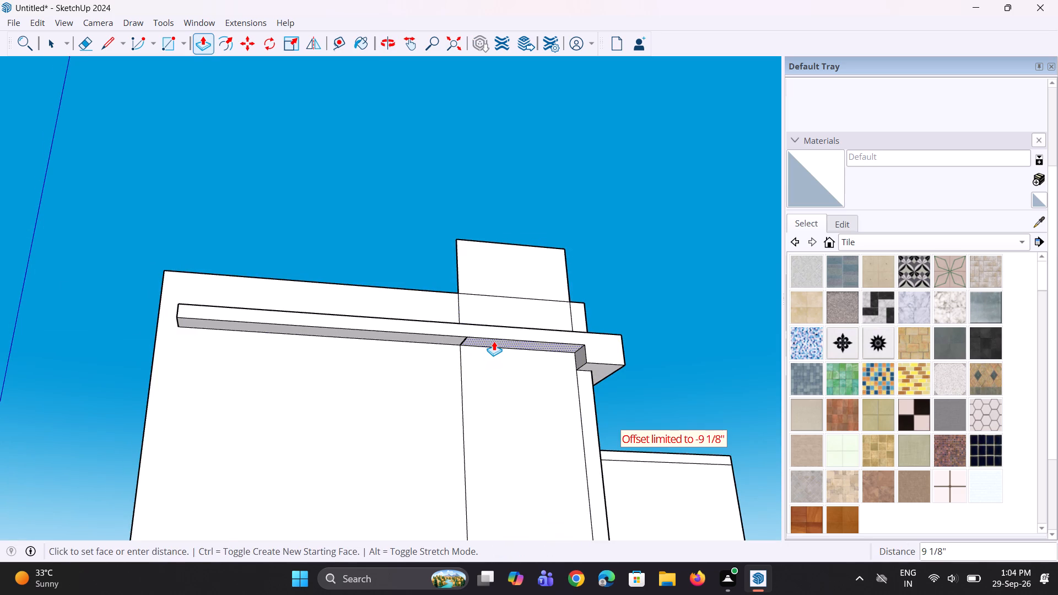
click(452, 341)
Erase the seam line on the band's underside between the long segment and the upright rectangle's segment.
middle_click(467, 292)
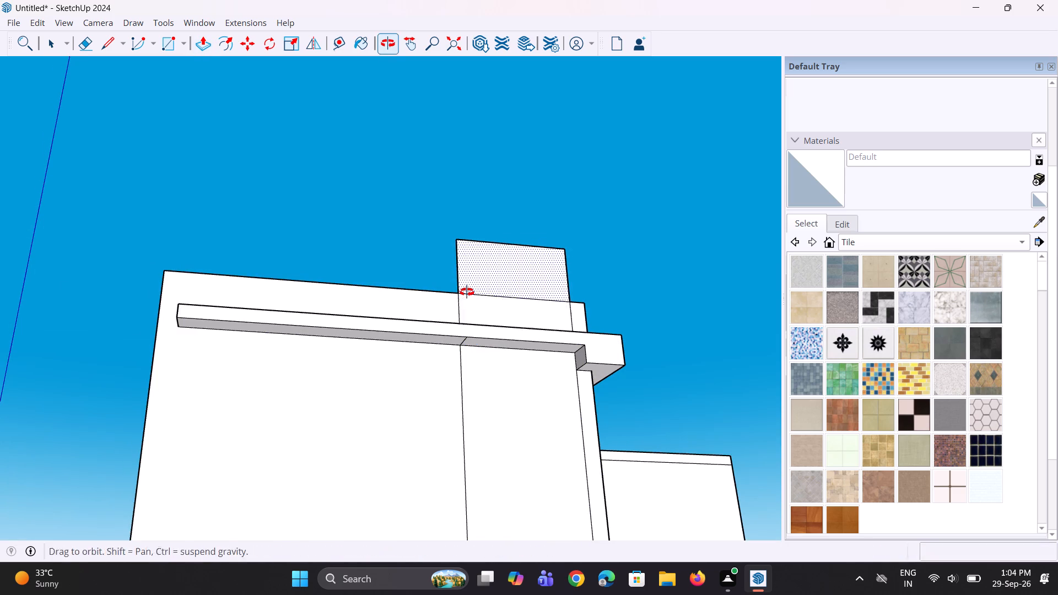
middle_drag(449, 347, 445, 323)
scroll(461, 343, up, 7)
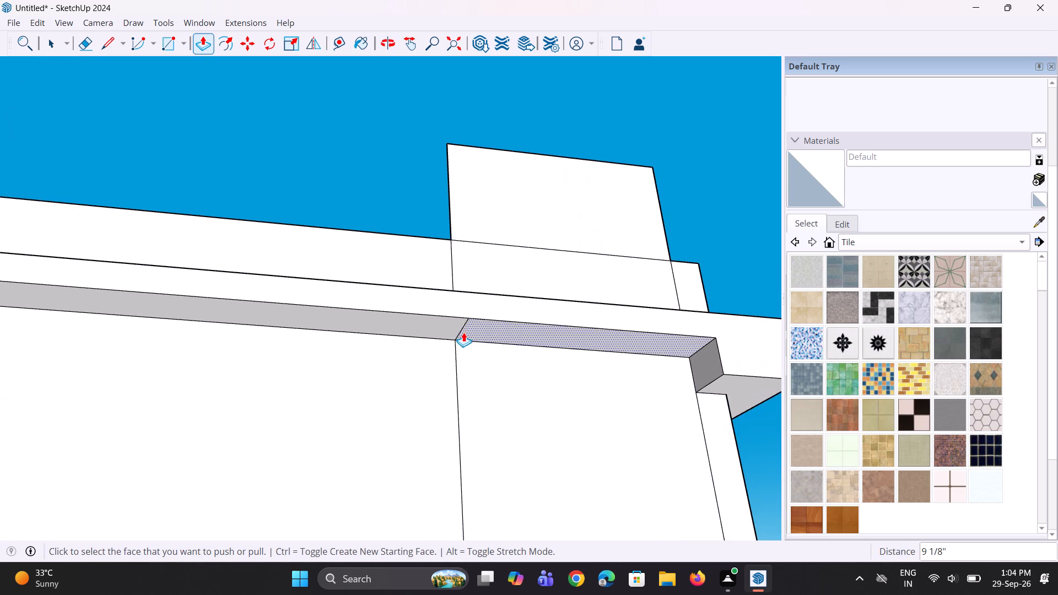
key(e)
click(461, 333)
Push/Pull the underside of the band's corner and return arm upward by 9 1/8", level with the rest of the band.
scroll(410, 375, down, 10)
middle_drag(525, 415, 526, 370)
scroll(528, 369, up, 3)
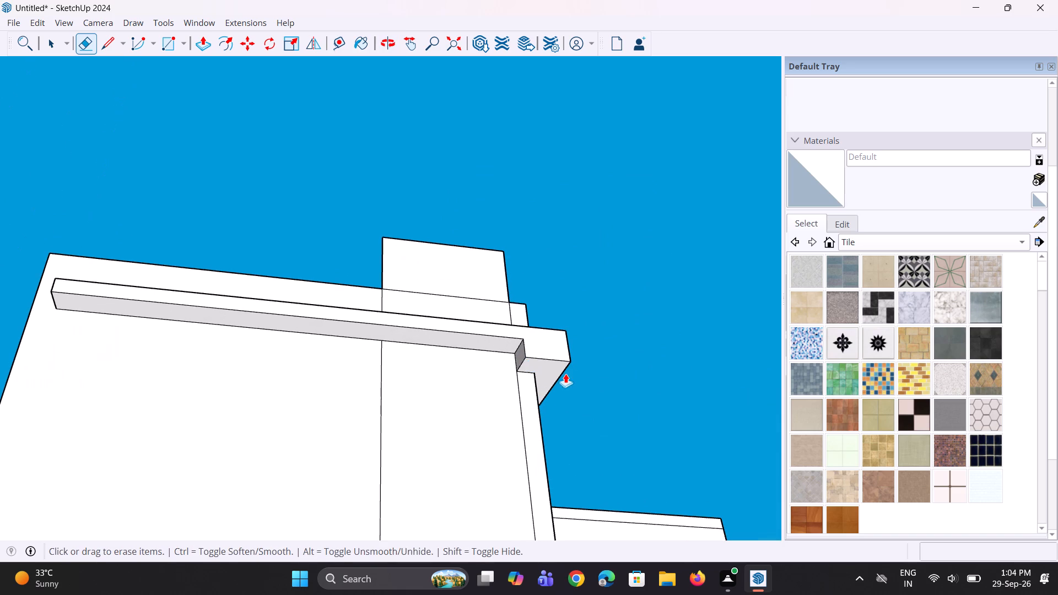
key(p)
click(533, 369)
click(499, 345)
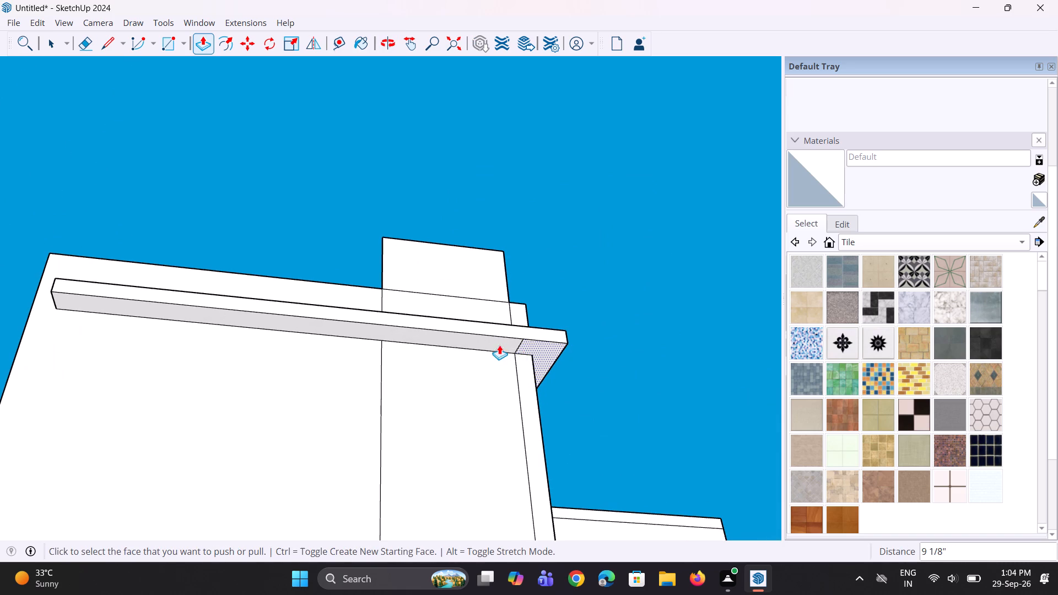
Erase the remaining seam line on the band's underside near the notched corner.
scroll(523, 339, up, 2)
key(e)
scroll(533, 348, up, 2)
click(515, 347)
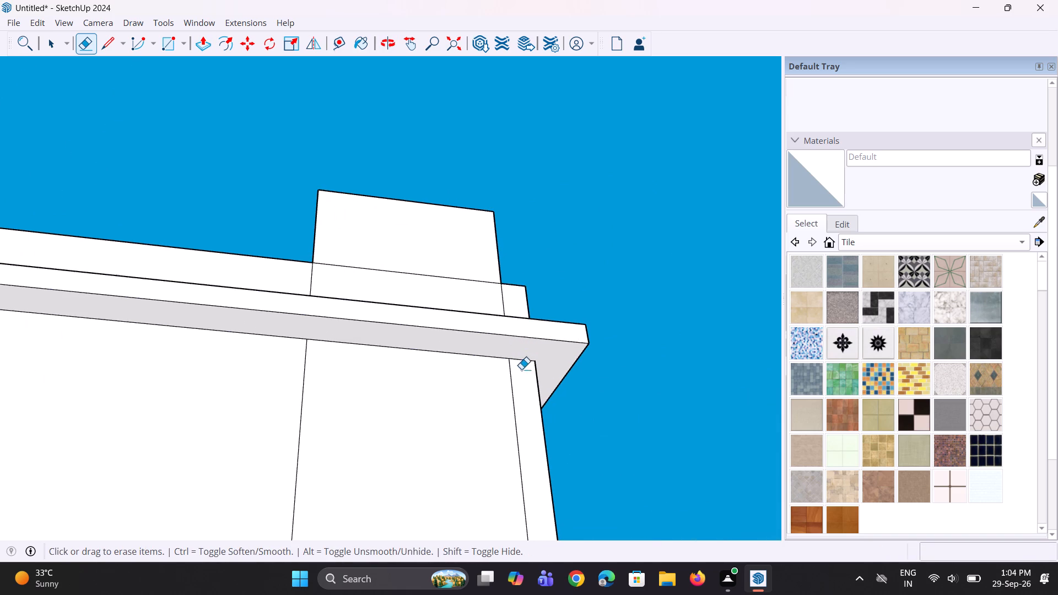
Examine the L-shaped band, its return arm and the upright rectangle from below, above and around the notched corner.
scroll(427, 375, down, 5)
middle_drag(385, 349, 381, 439)
scroll(649, 374, down, 1)
middle_drag(649, 374, 359, 403)
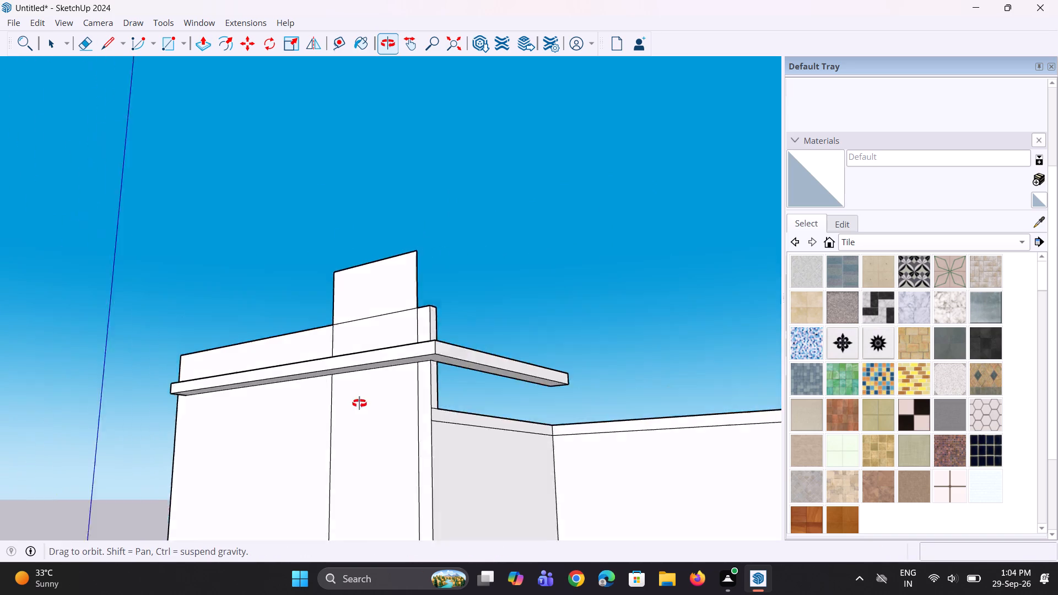
middle_drag(359, 403, 316, 416)
middle_drag(458, 381, 427, 441)
middle_drag(445, 400, 539, 493)
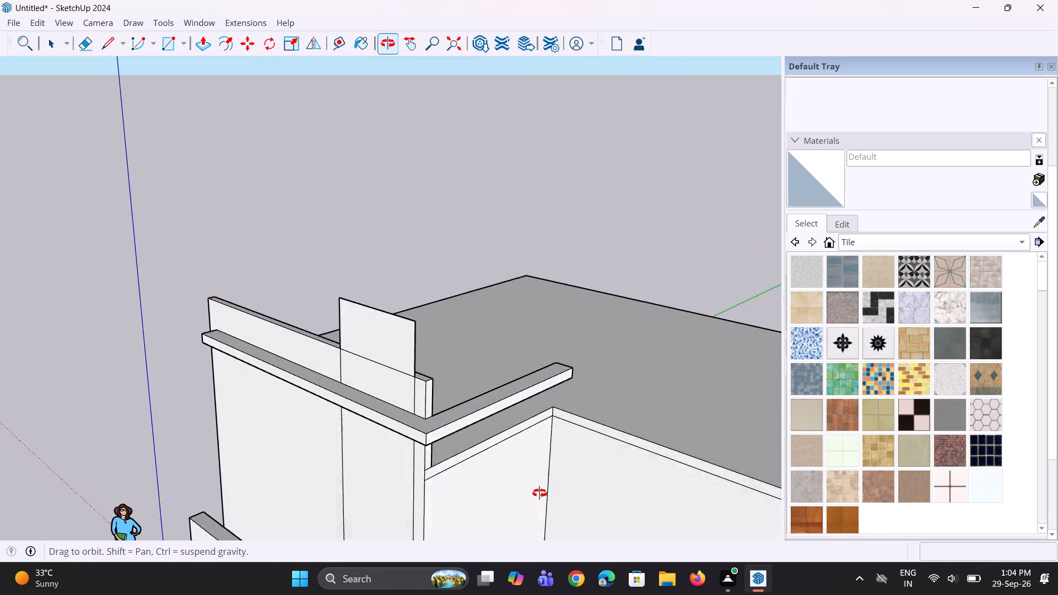
middle_drag(539, 493, 591, 497)
middle_drag(377, 451, 525, 456)
scroll(411, 412, down, 4)
middle_drag(279, 400, 282, 400)
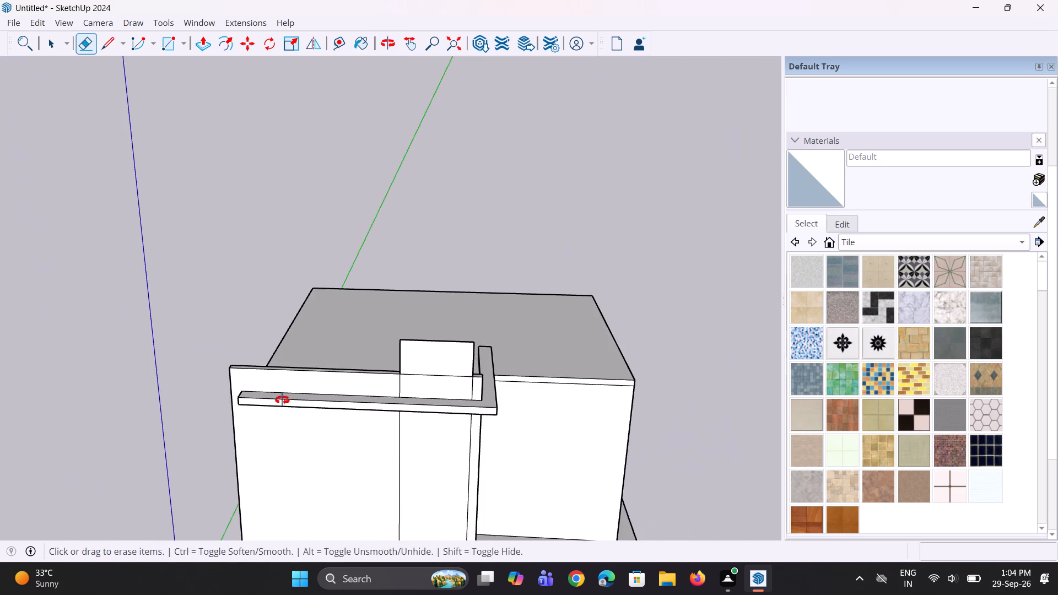
middle_drag(282, 400, 338, 349)
scroll(358, 421, up, 2)
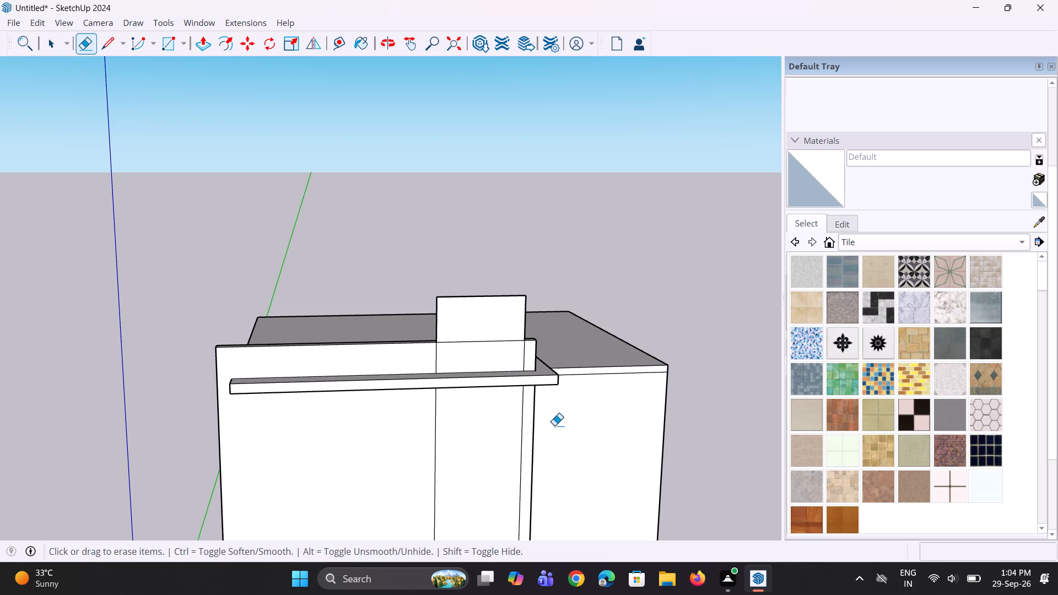
middle_drag(550, 428, 348, 517)
scroll(425, 453, up, 3)
middle_drag(367, 441, 473, 415)
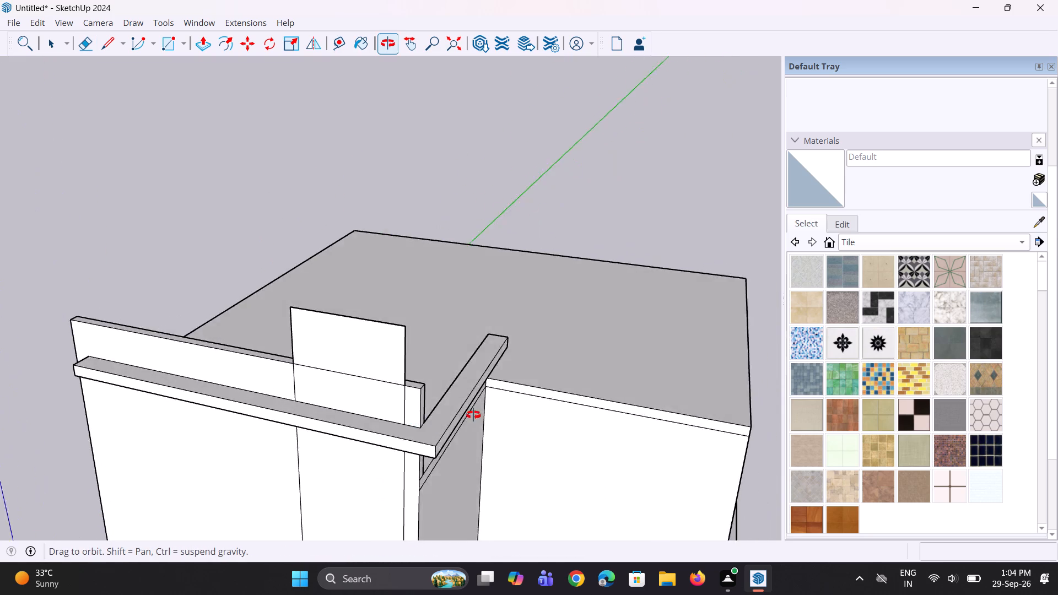
middle_drag(473, 415, 477, 415)
scroll(417, 399, up, 6)
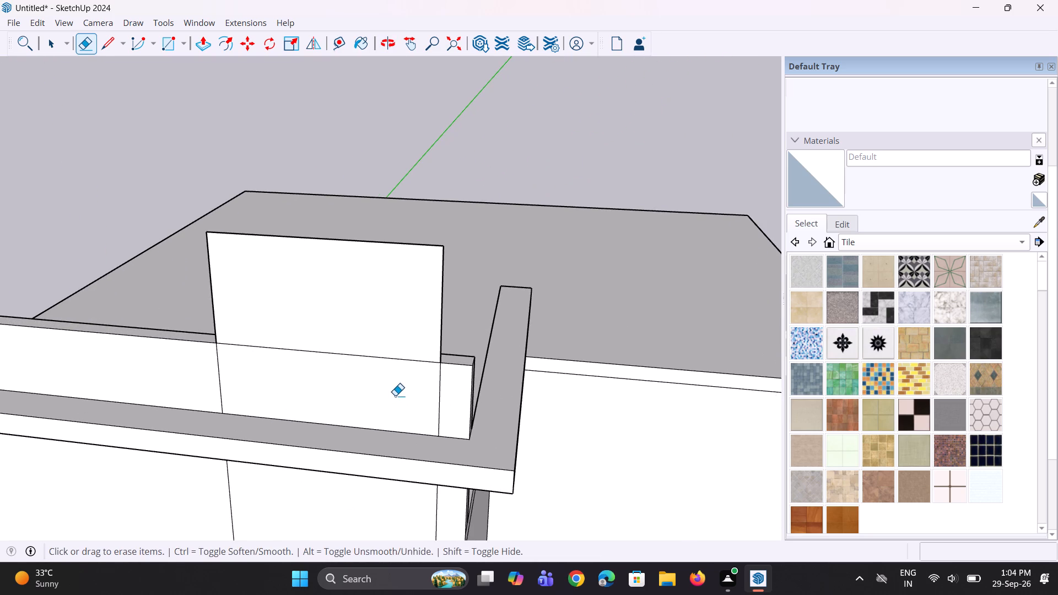
scroll(397, 391, down, 4)
middle_drag(401, 390, 420, 388)
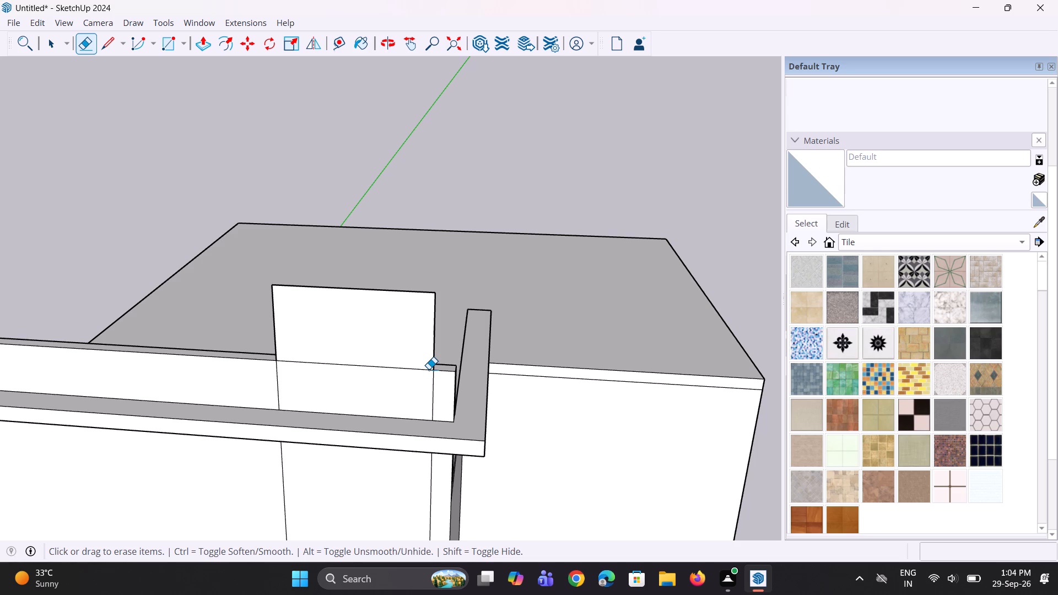
Move all segments of the upright panel's right edge 6" towards the wall's notched corner, widening the panel.
key(space)
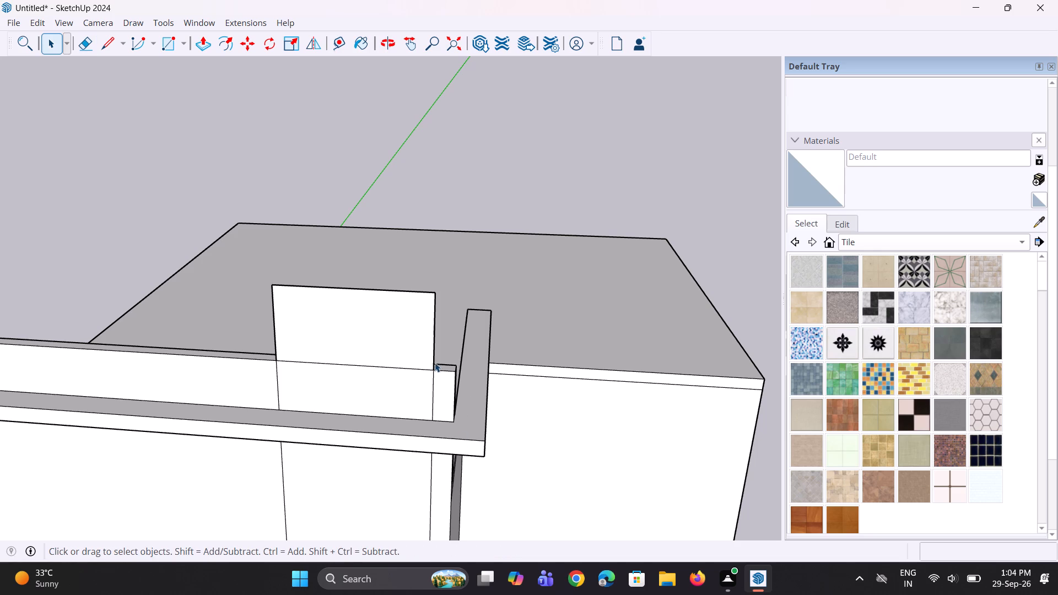
click(435, 359)
scroll(436, 402, up, 3)
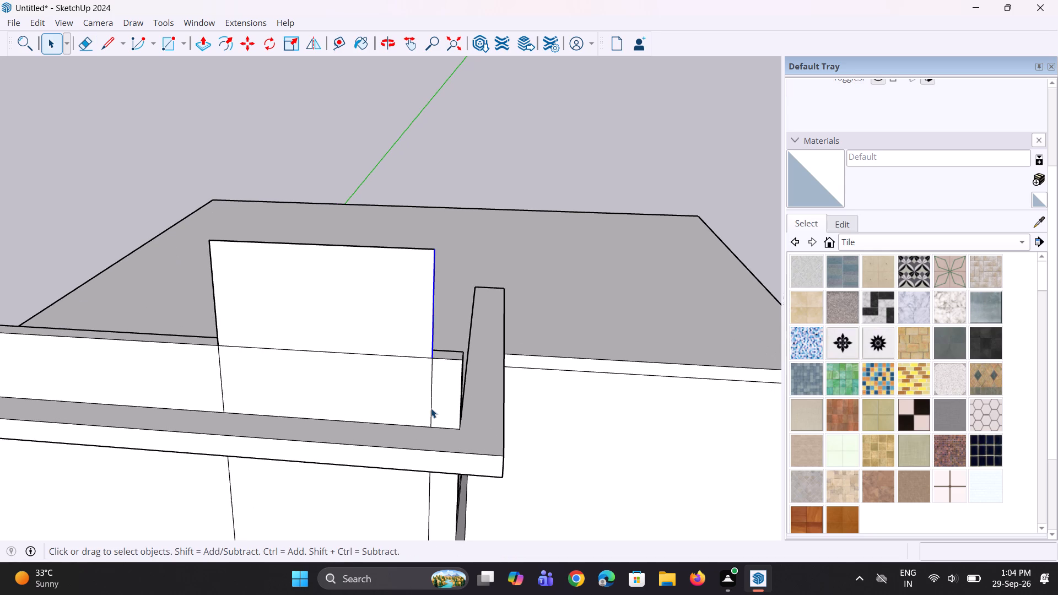
ctrl+click(430, 408)
scroll(418, 438, down, 7)
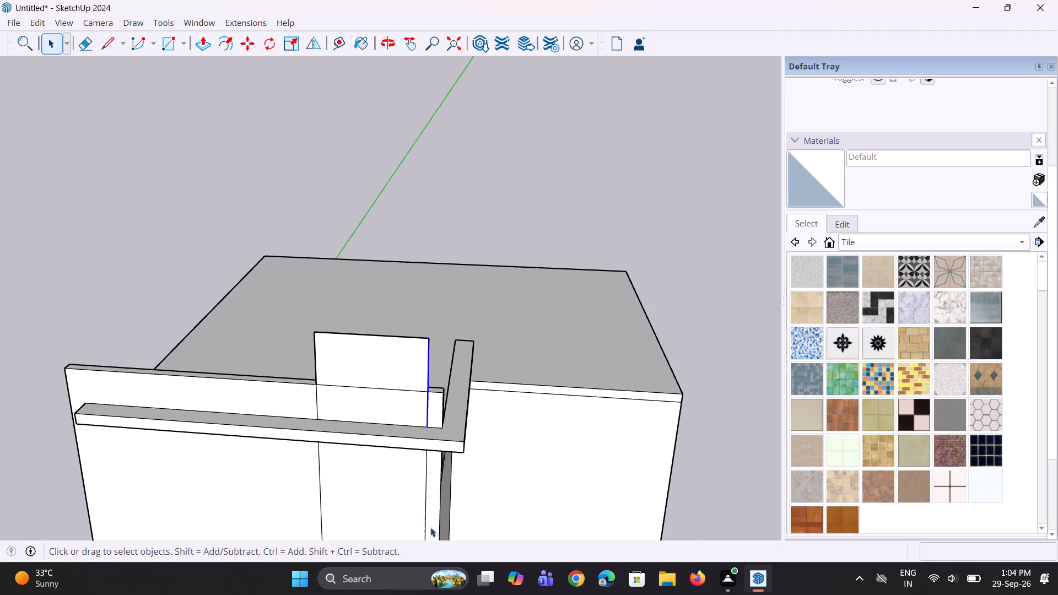
scroll(413, 457, down, 4)
middle_drag(410, 464, 423, 462)
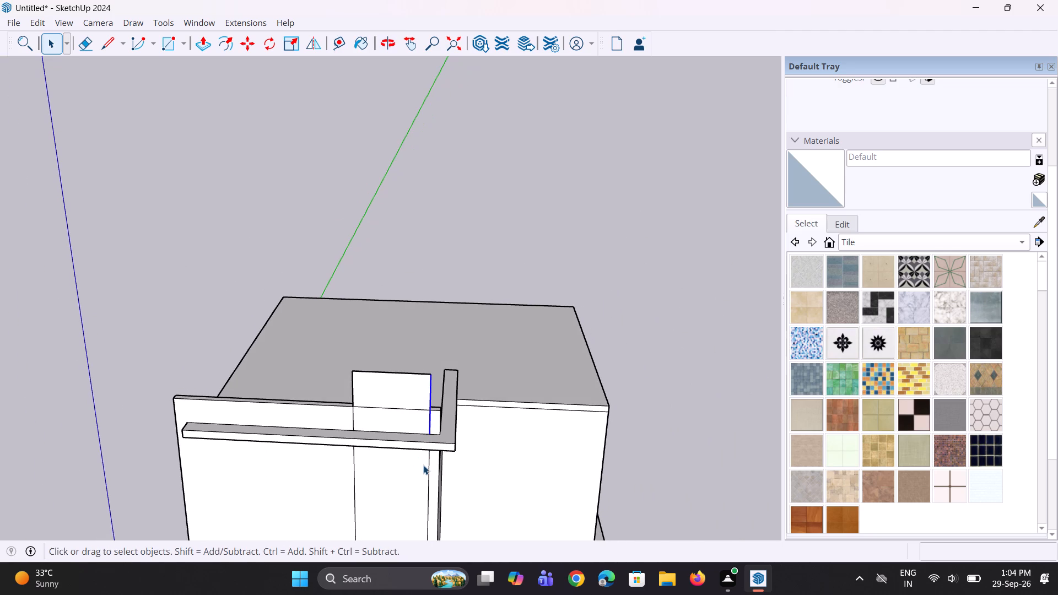
ctrl+click(429, 482)
scroll(424, 449, down, 8)
scroll(424, 506, up, 5)
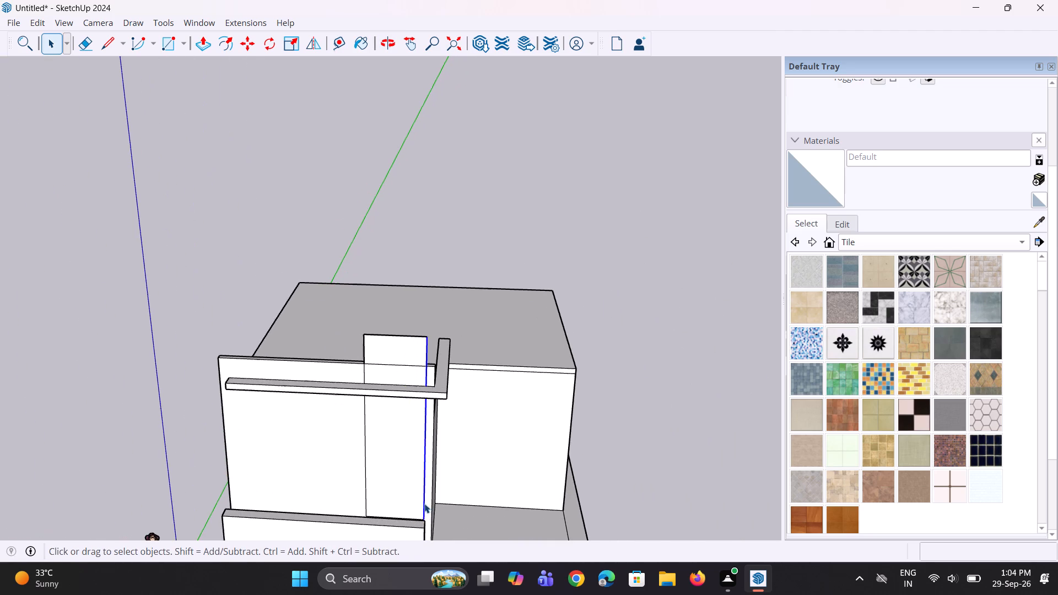
key(m)
scroll(460, 351, up, 7)
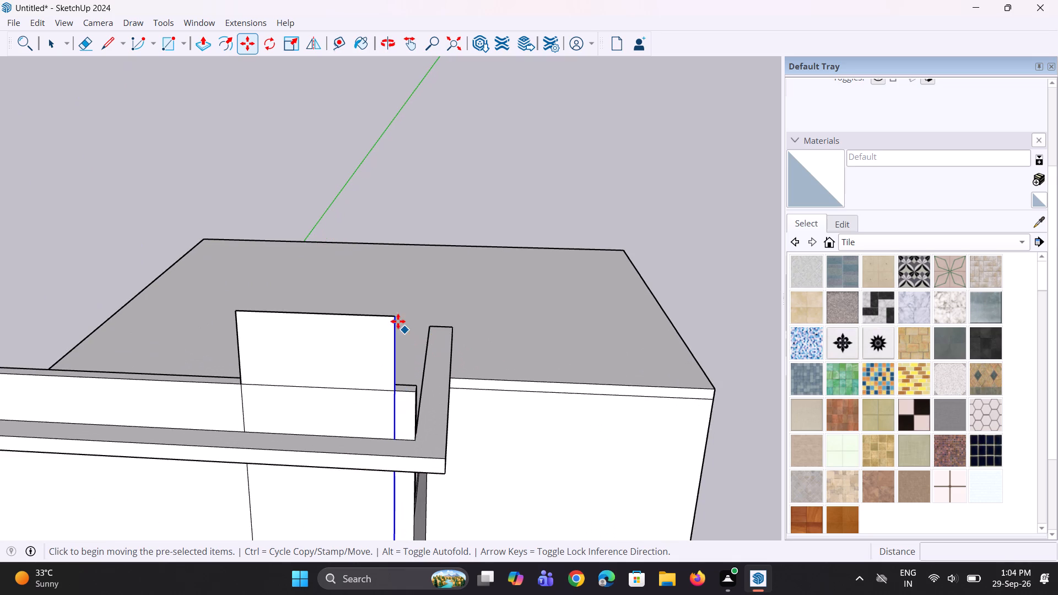
click(397, 321)
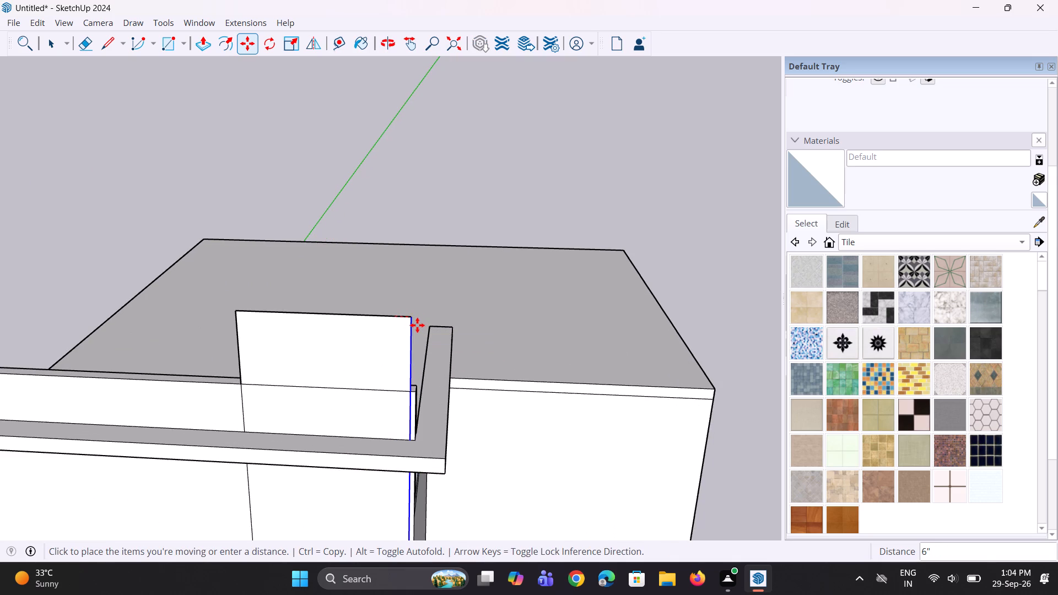
click(417, 325)
Move the panel's right edge about 1 1/4" further so it aligns with the front wall's vertical corner edge.
middle_drag(408, 408, 295, 417)
scroll(352, 411, up, 6)
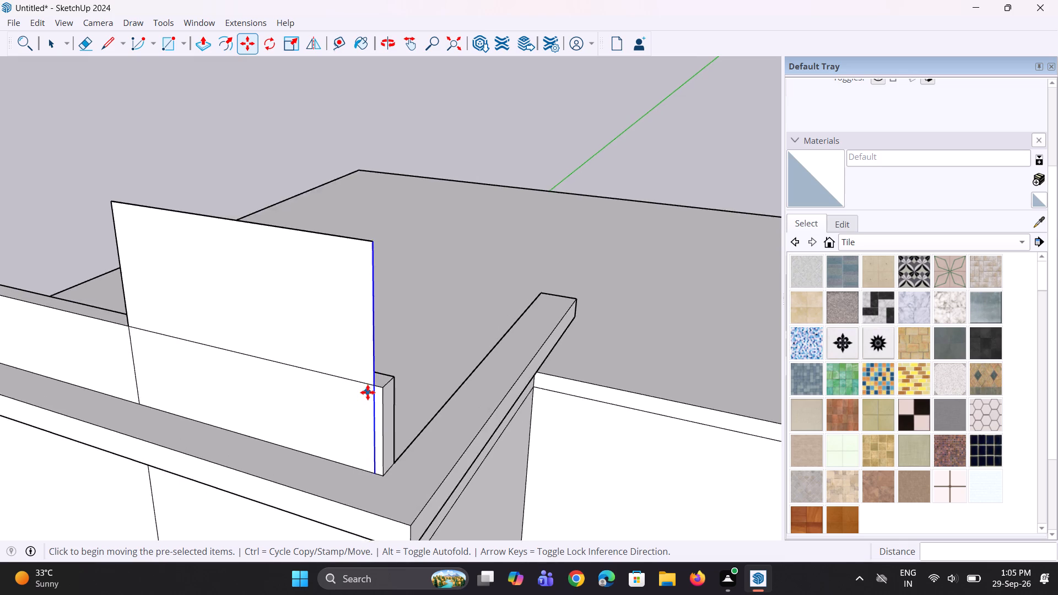
scroll(368, 392, up, 4)
click(374, 385)
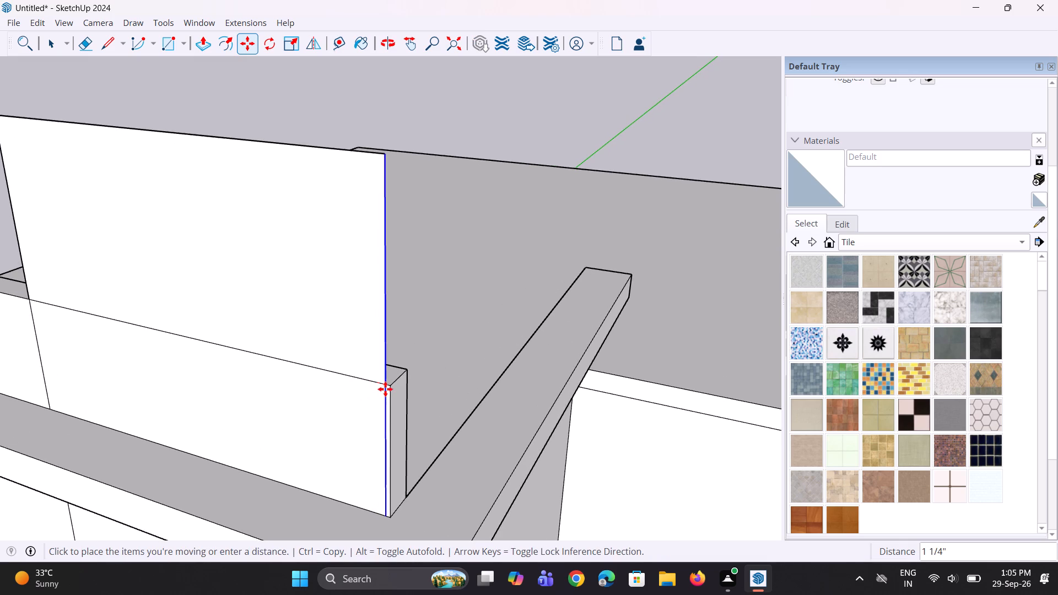
click(387, 390)
Select all segments of the upright panel's left edge and move them slightly towards the notched corner, narrowing the panel.
middle_drag(373, 405, 472, 414)
scroll(347, 396, down, 4)
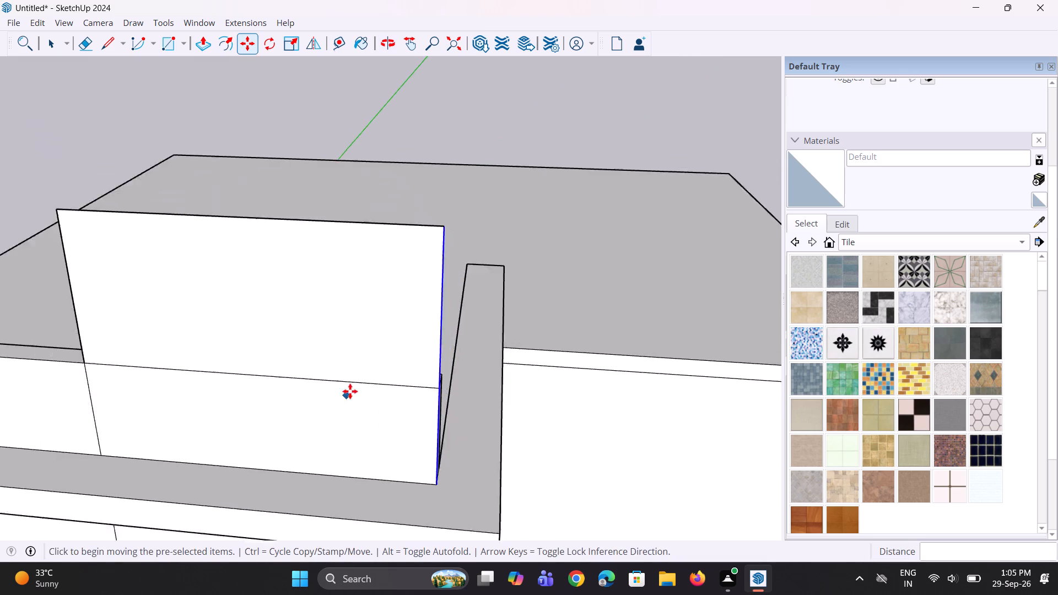
scroll(350, 391, down, 5)
middle_drag(247, 397, 320, 397)
scroll(321, 396, down, 6)
middle_drag(296, 390, 271, 333)
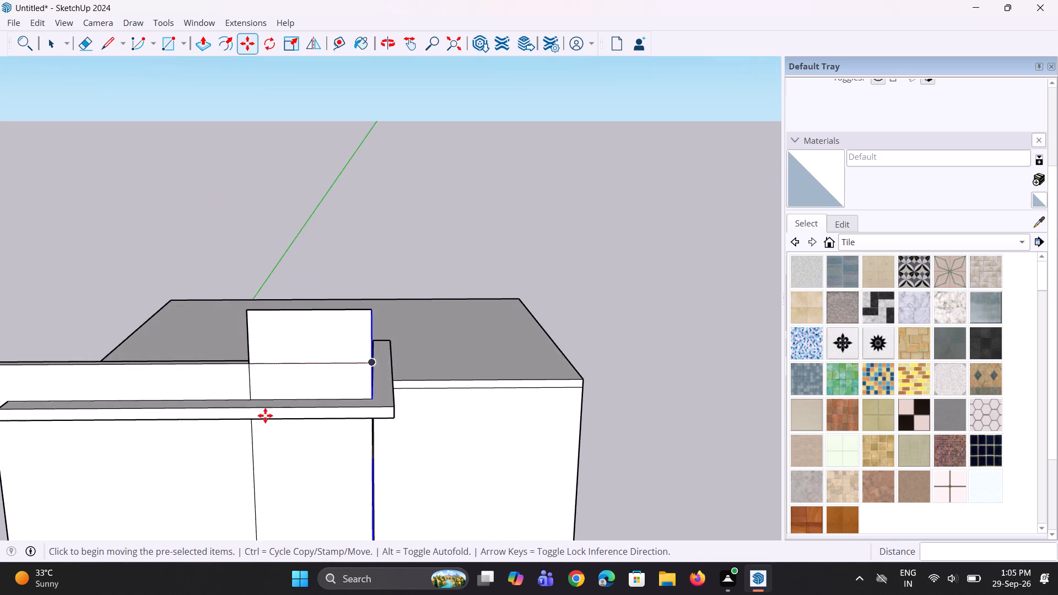
scroll(265, 416, down, 5)
key(space)
key(space)
click(255, 374)
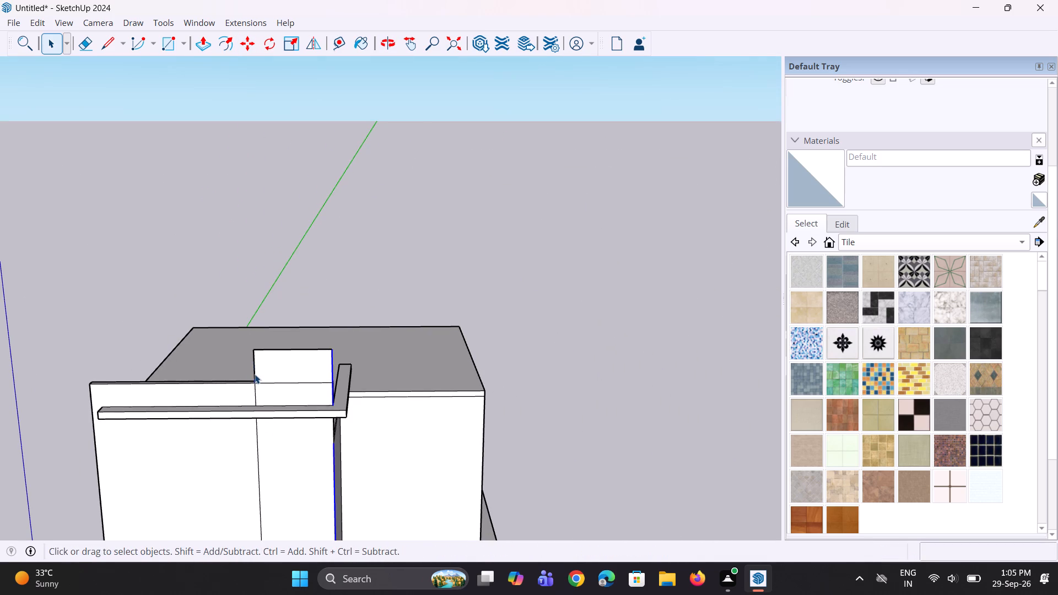
scroll(273, 441, up, 7)
ctrl+click(256, 385)
scroll(260, 398, down, 6)
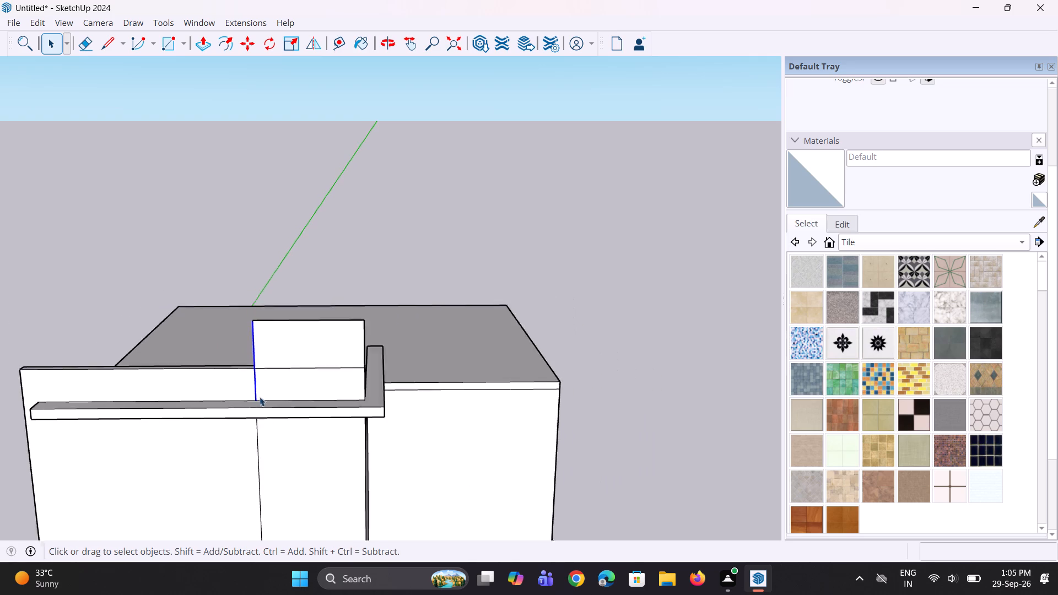
click(260, 456)
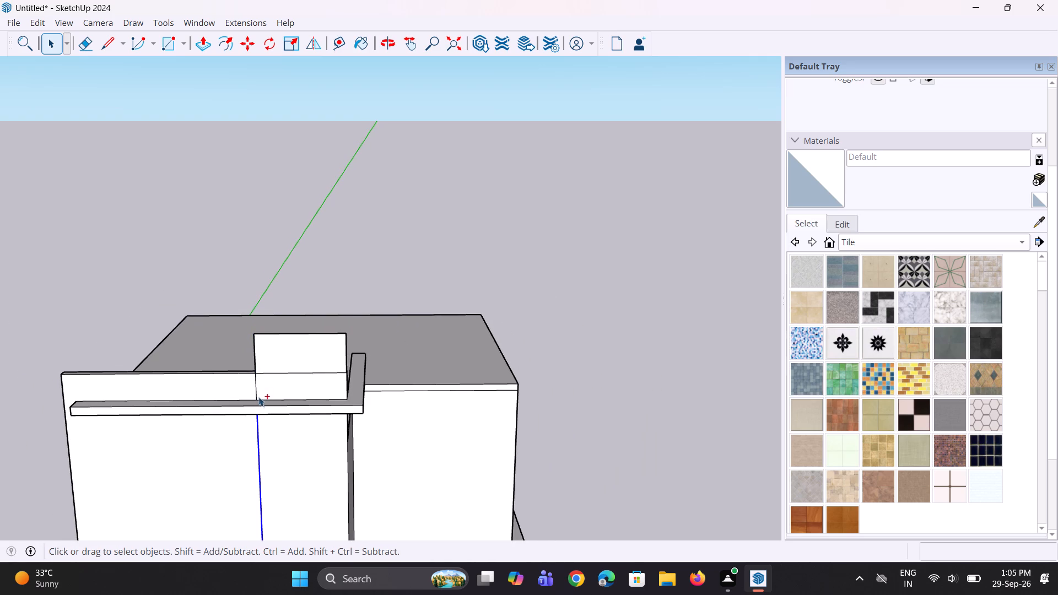
ctrl+click(256, 390)
ctrl+click(256, 356)
scroll(267, 368, down, 7)
scroll(231, 377, up, 7)
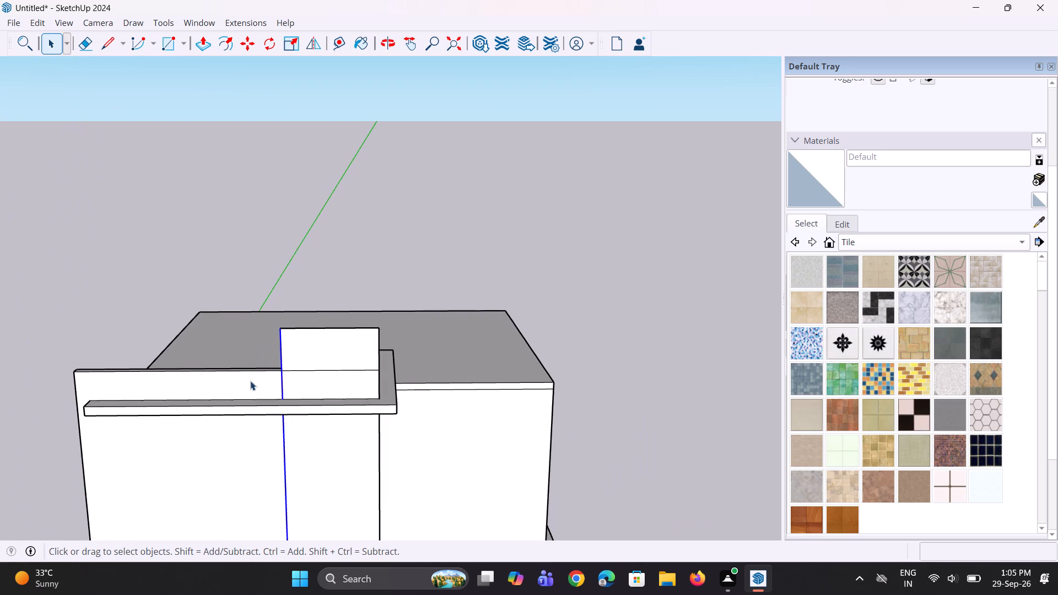
key(m)
scroll(257, 387, up, 8)
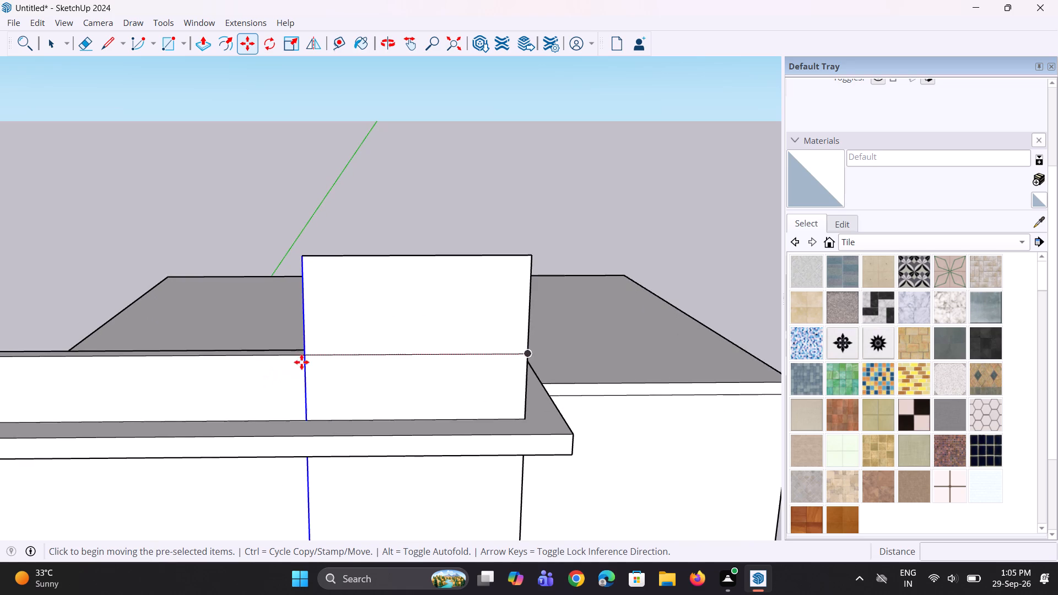
click(306, 358)
click(315, 360)
Move the panel's selected left edge another 6" towards the notched corner.
scroll(322, 398, down, 19)
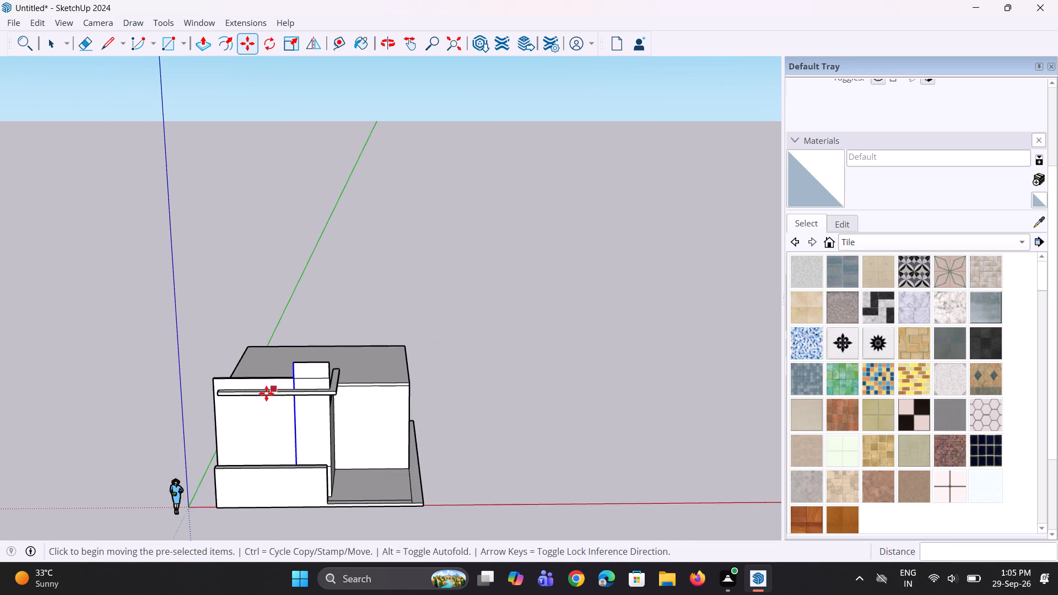
middle_drag(266, 393, 259, 369)
scroll(246, 378, up, 2)
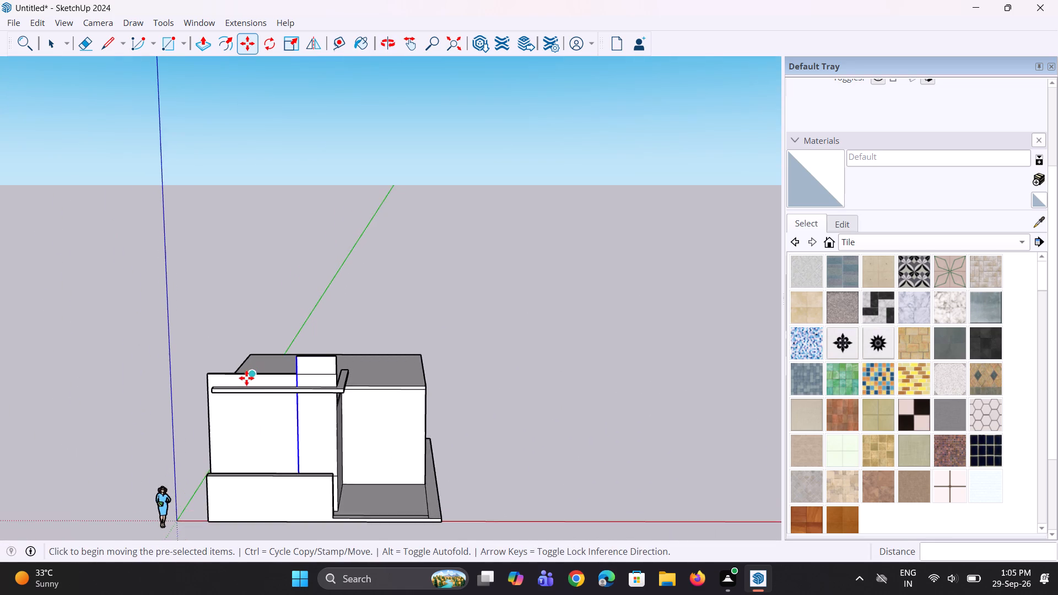
scroll(269, 391, up, 9)
click(316, 368)
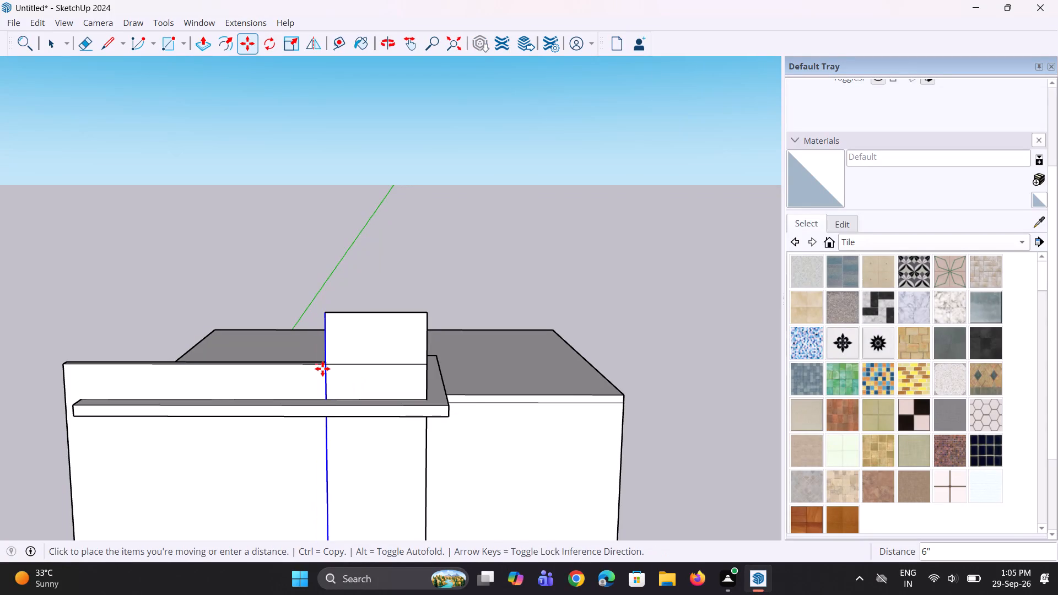
click(322, 369)
Erase the horizontal line crossing the upright panel at the parapet's top level.
key(space)
key(space)
scroll(287, 409, down, 7)
middle_drag(284, 409, 290, 385)
double_click(419, 310)
middle_drag(247, 374, 269, 379)
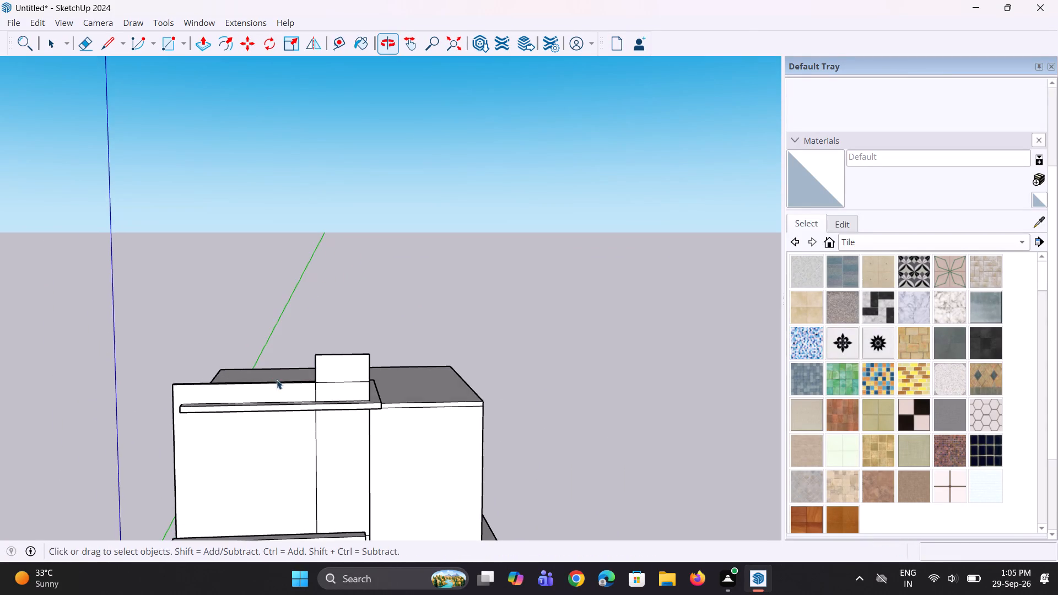
scroll(350, 390, up, 4)
key(e)
scroll(344, 381, up, 1)
click(344, 381)
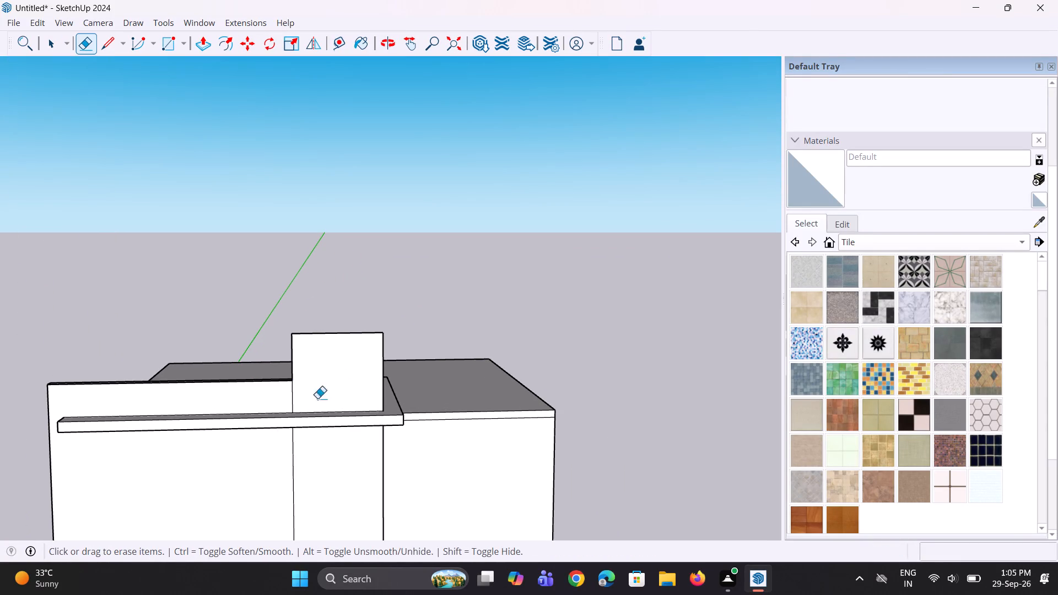
Examine the upright panel, the projecting band and the parapet from both sides and from the front.
scroll(283, 402, down, 3)
middle_drag(282, 389, 298, 392)
scroll(299, 392, up, 4)
middle_drag(297, 393, 405, 418)
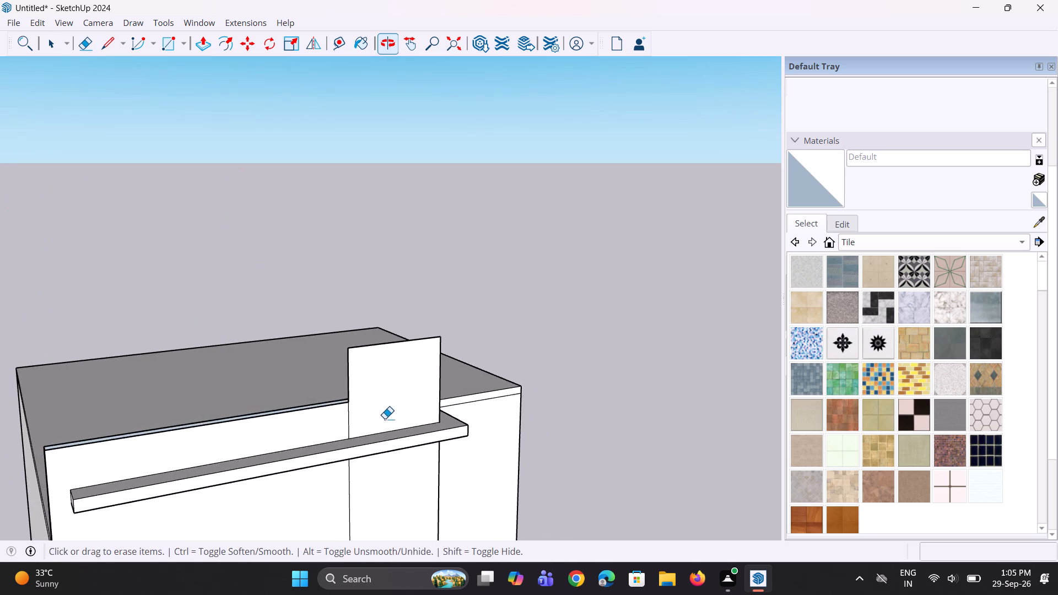
scroll(342, 394, up, 2)
middle_drag(347, 439, 549, 443)
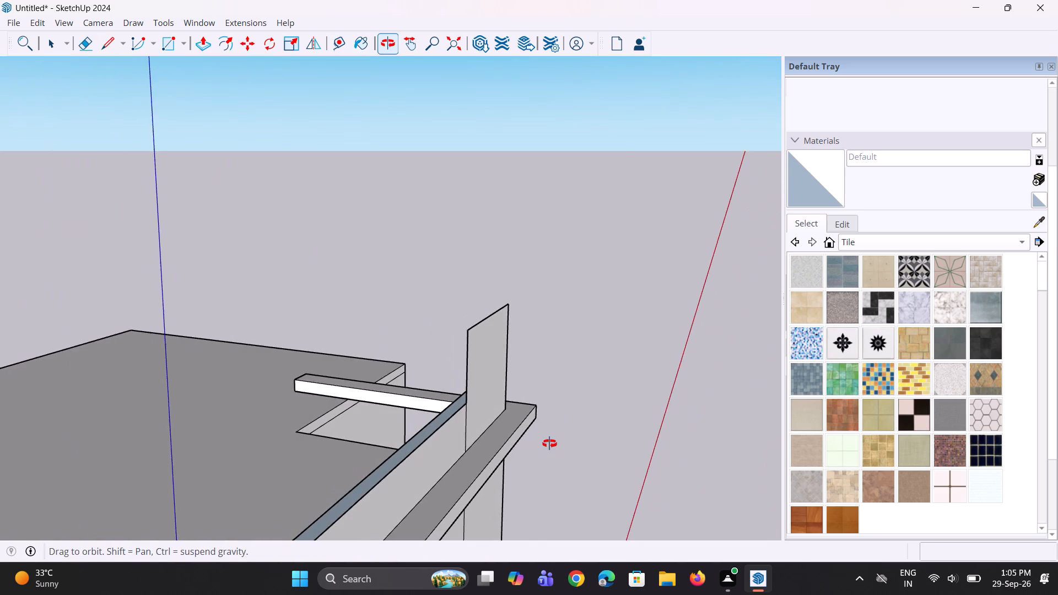
middle_drag(549, 443, 320, 440)
scroll(314, 429, down, 5)
middle_drag(351, 435, 311, 426)
scroll(308, 428, down, 2)
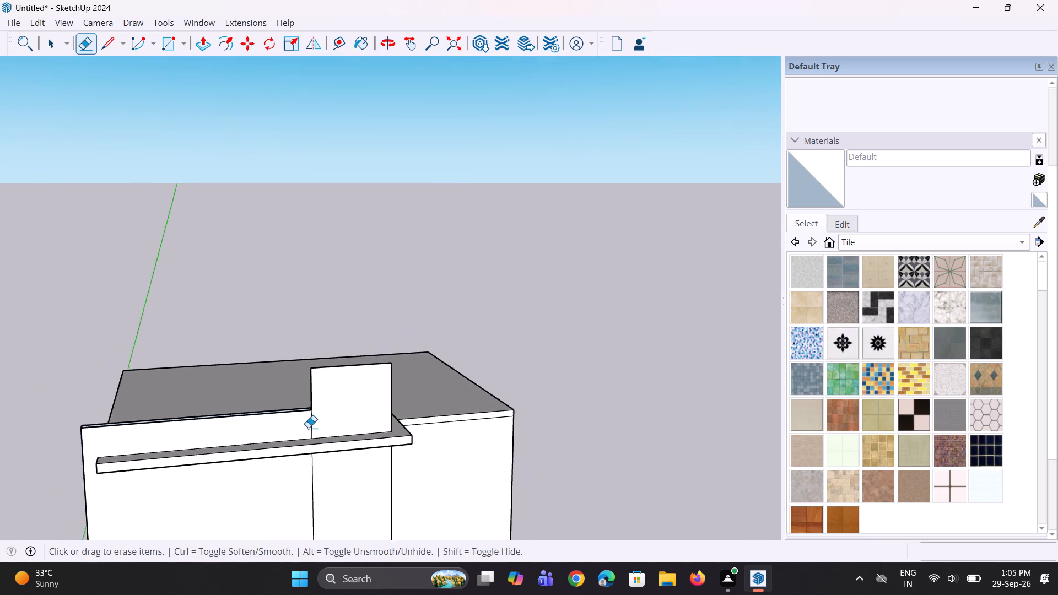
scroll(308, 428, down, 3)
middle_drag(306, 431, 282, 425)
scroll(283, 415, down, 5)
middle_drag(295, 441, 253, 412)
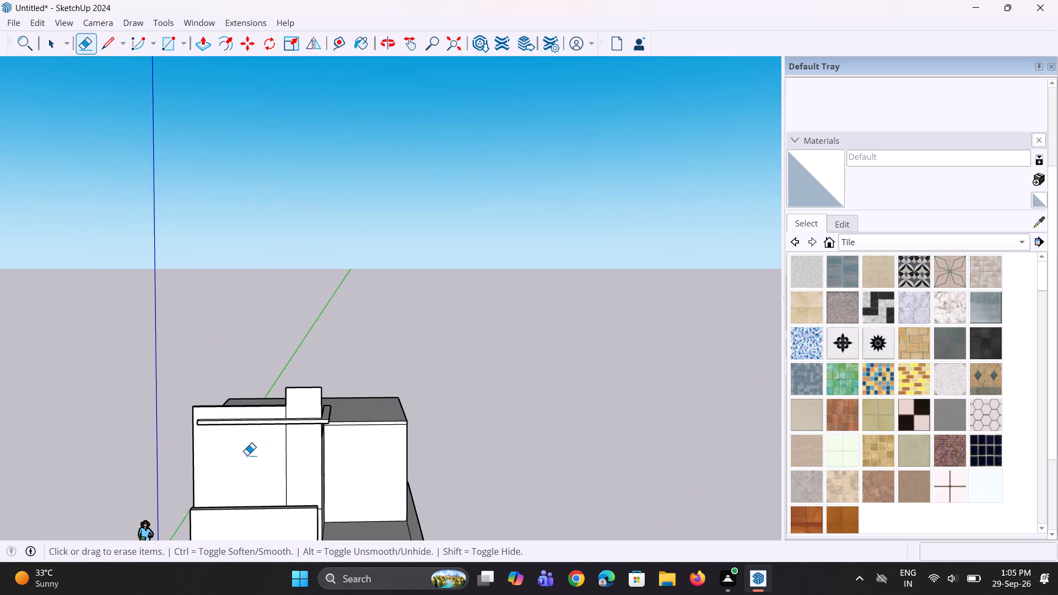
Push/Pull the free end face of the long band outward about 8 3/16" to the front wall's outer edge.
scroll(245, 454, up, 3)
key(space)
key(p)
middle_drag(192, 440, 318, 425)
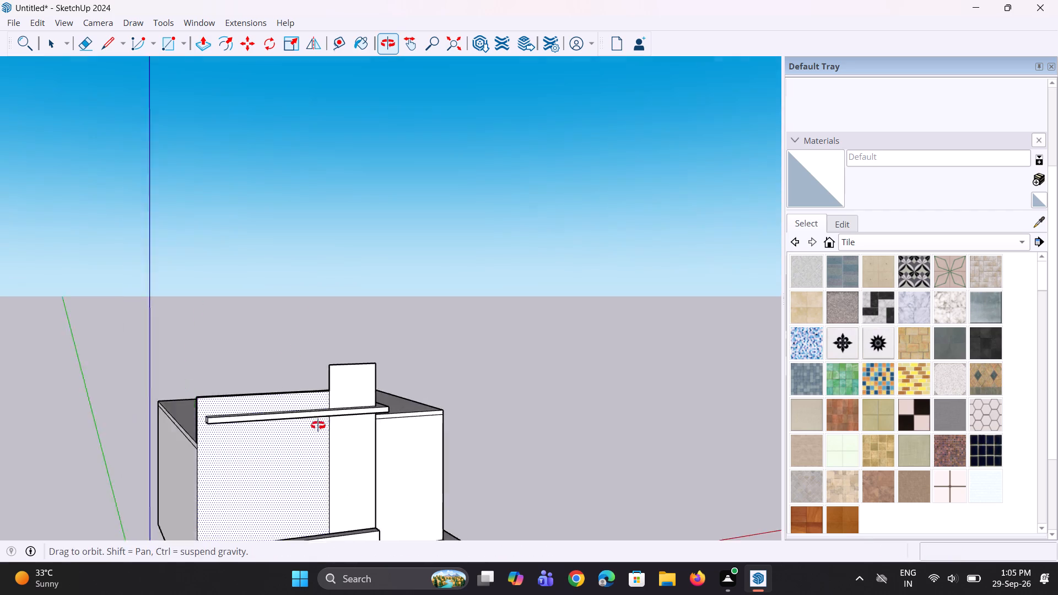
middle_drag(318, 425, 415, 416)
scroll(262, 405, up, 10)
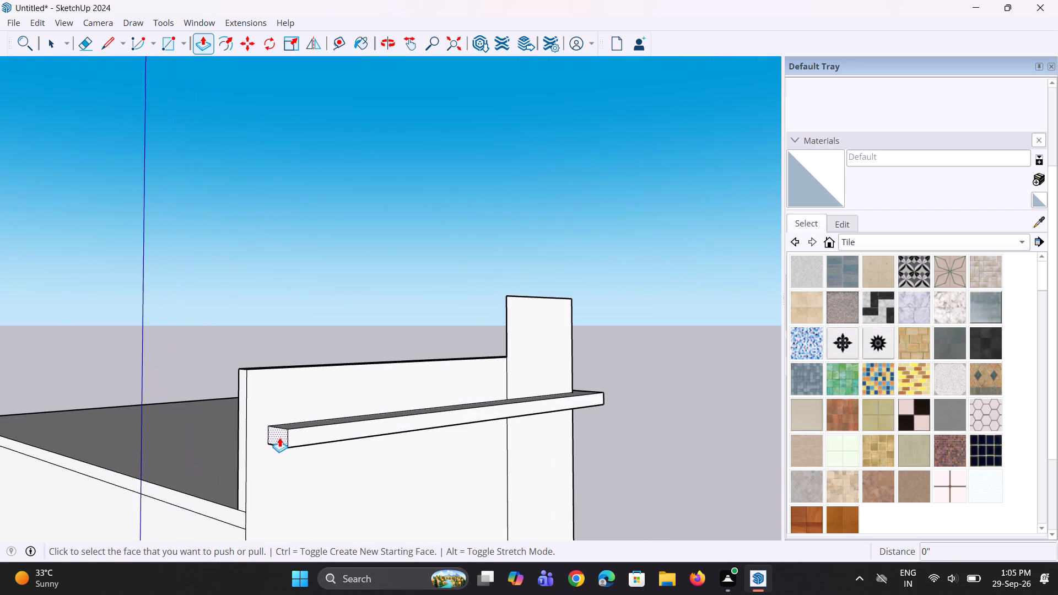
click(279, 437)
click(277, 434)
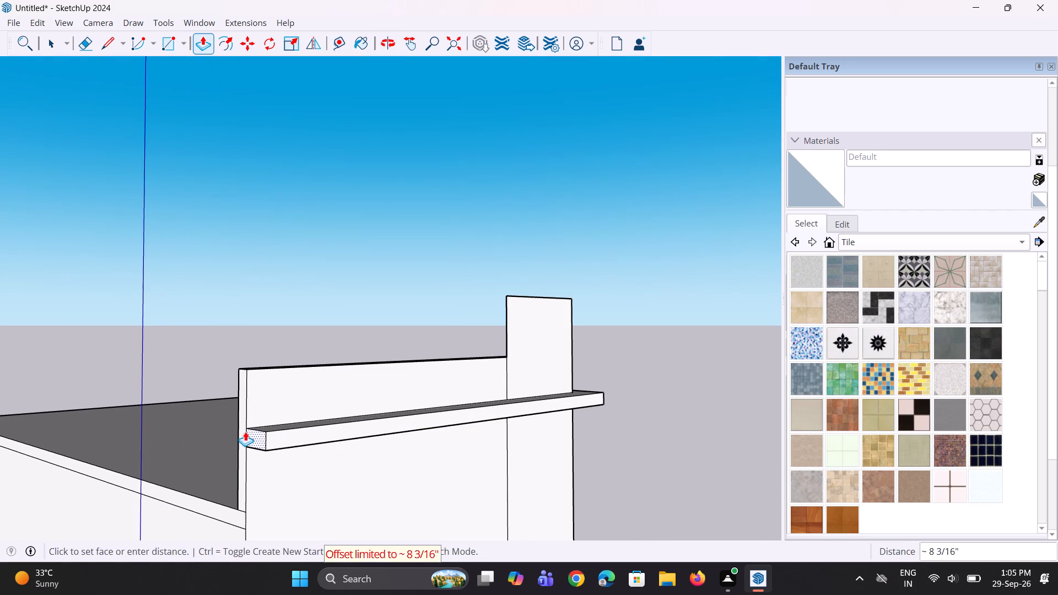
click(244, 431)
Examine the extended band's end and the overall front facade from a distance.
scroll(244, 455, down, 4)
middle_drag(305, 434, 127, 429)
scroll(154, 423, down, 3)
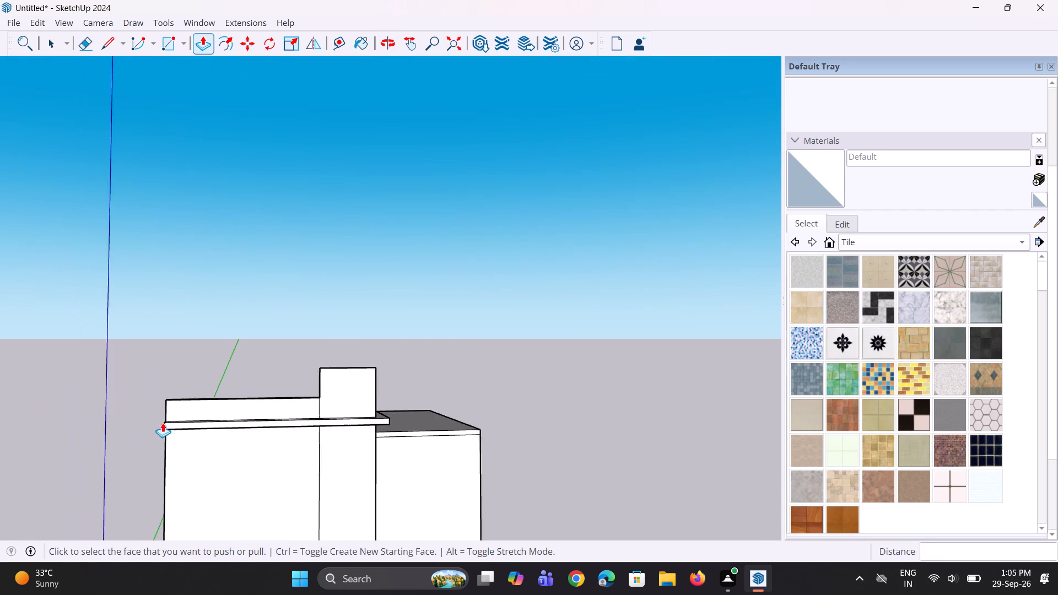
scroll(163, 423, down, 6)
middle_drag(174, 423, 160, 423)
scroll(171, 406, up, 1)
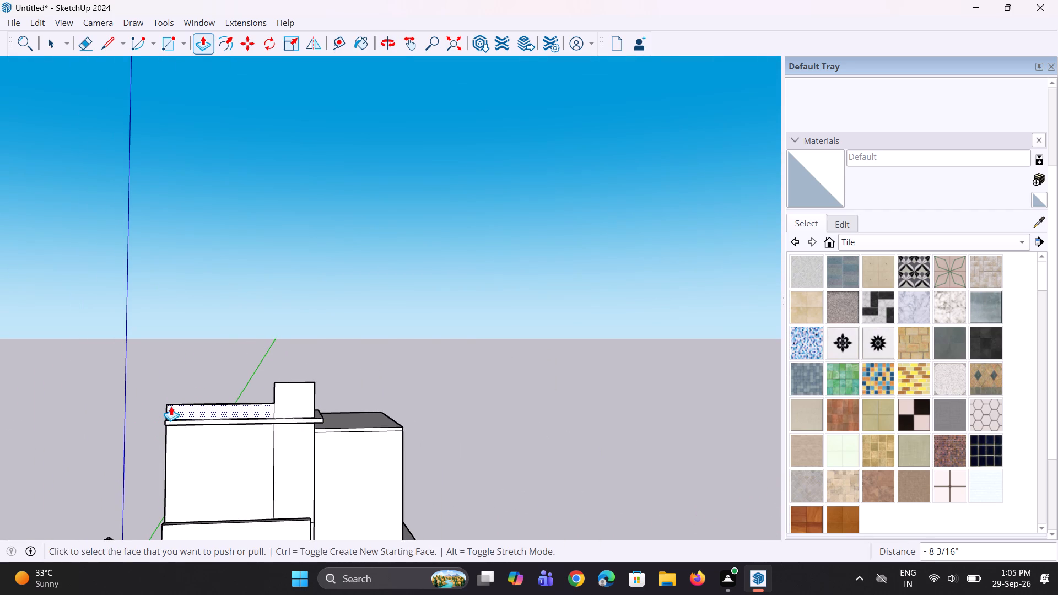
scroll(171, 406, up, 2)
scroll(171, 406, down, 4)
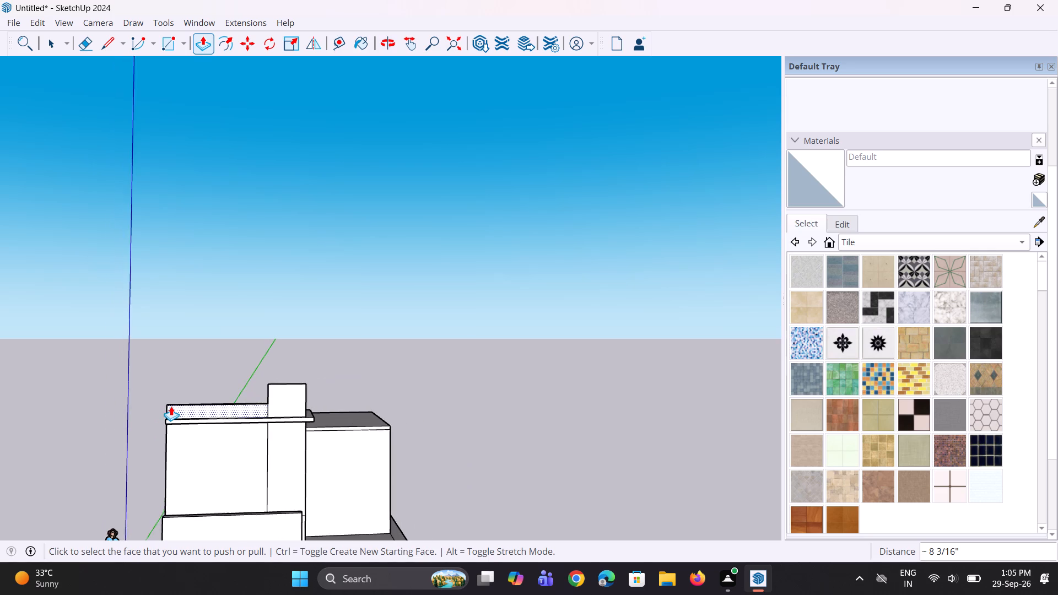
scroll(171, 406, down, 4)
middle_drag(169, 441, 169, 424)
scroll(180, 430, up, 3)
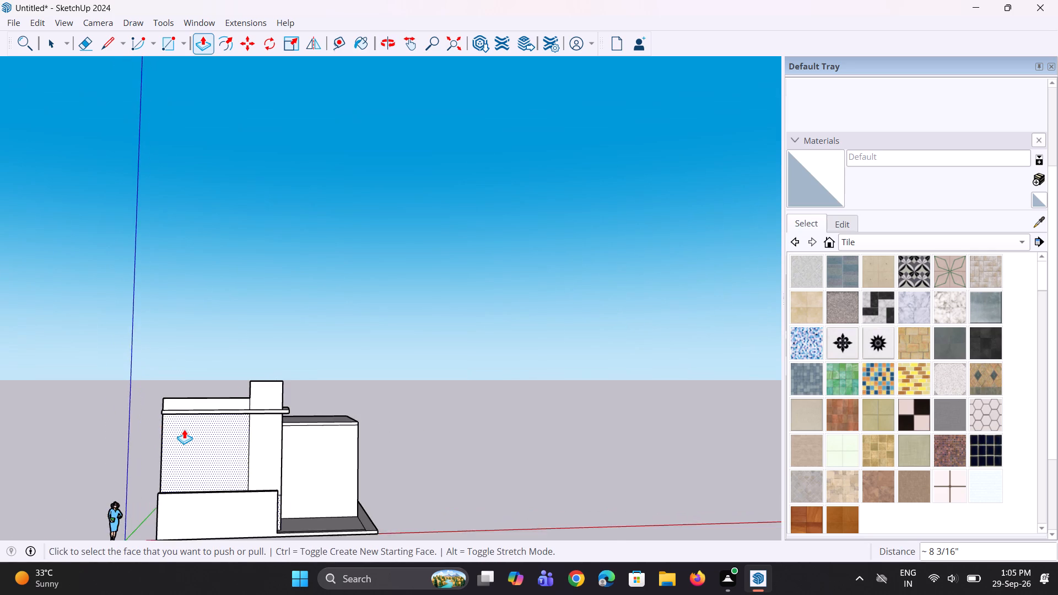
Draw a long horizontal rectangle about 9 1/4" by 12' 7/8" on the upper front facade, below the projecting band and crossing the upright panel's edge.
key(l)
key(r)
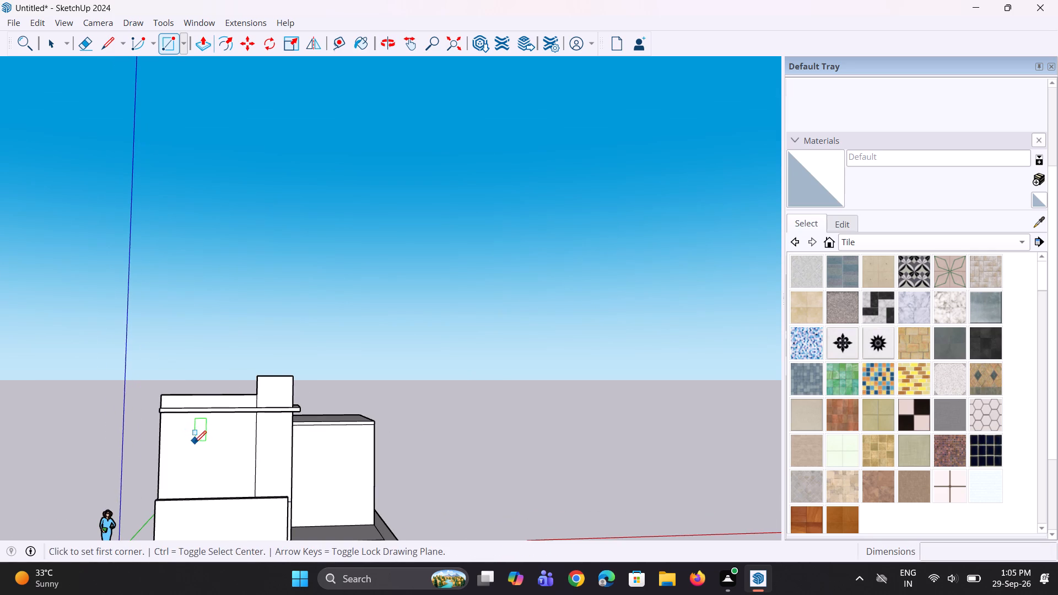
scroll(193, 443, up, 7)
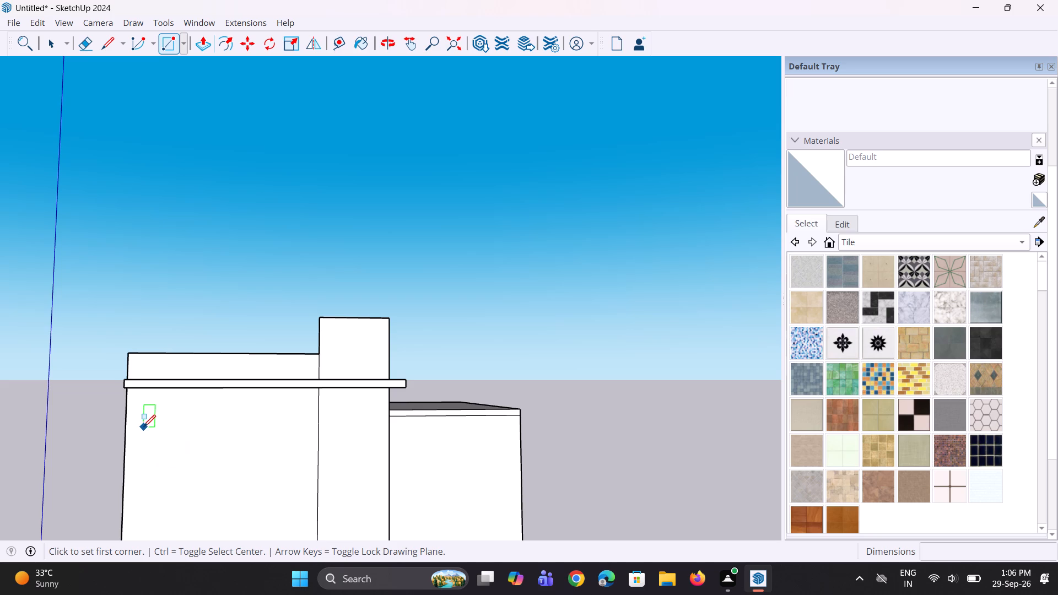
click(143, 426)
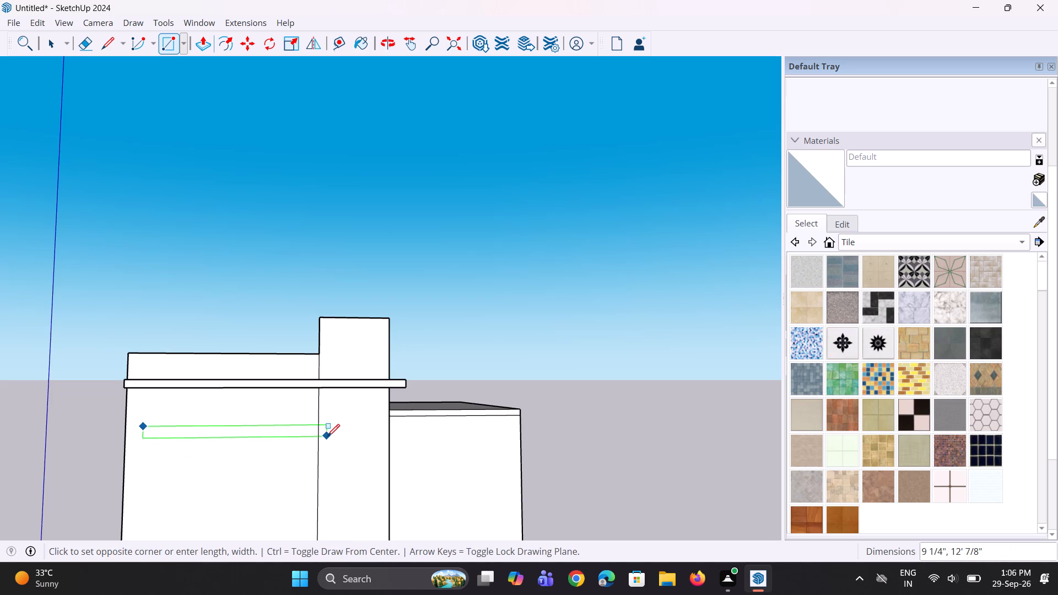
click(327, 436)
scroll(182, 433, down, 3)
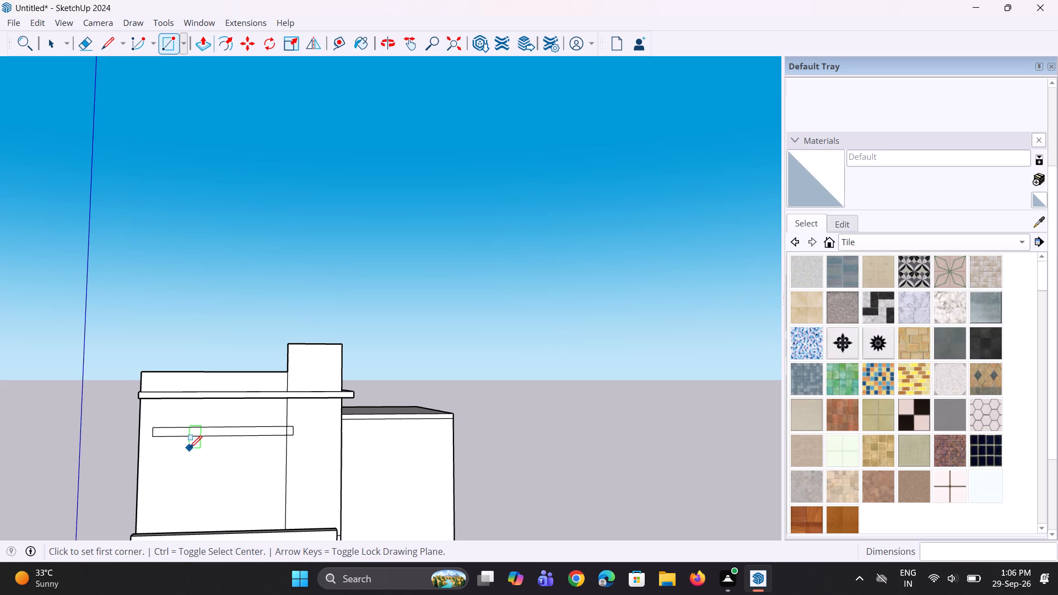
Draw a vertical dividing line about 9 1/4" long across the strip, near its left end.
key(l)
scroll(161, 443, up, 2)
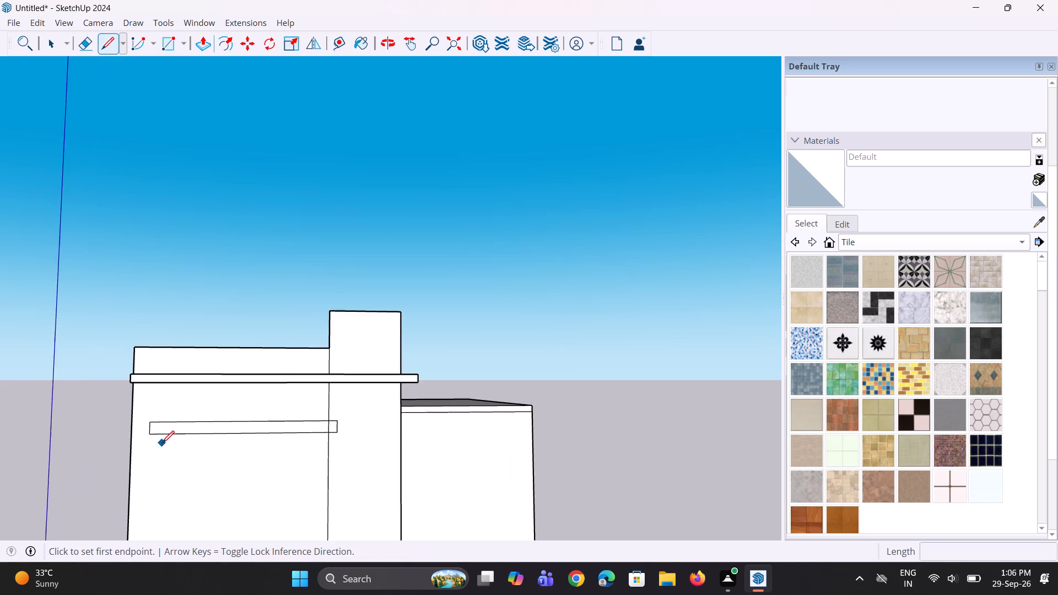
scroll(162, 443, up, 7)
click(162, 412)
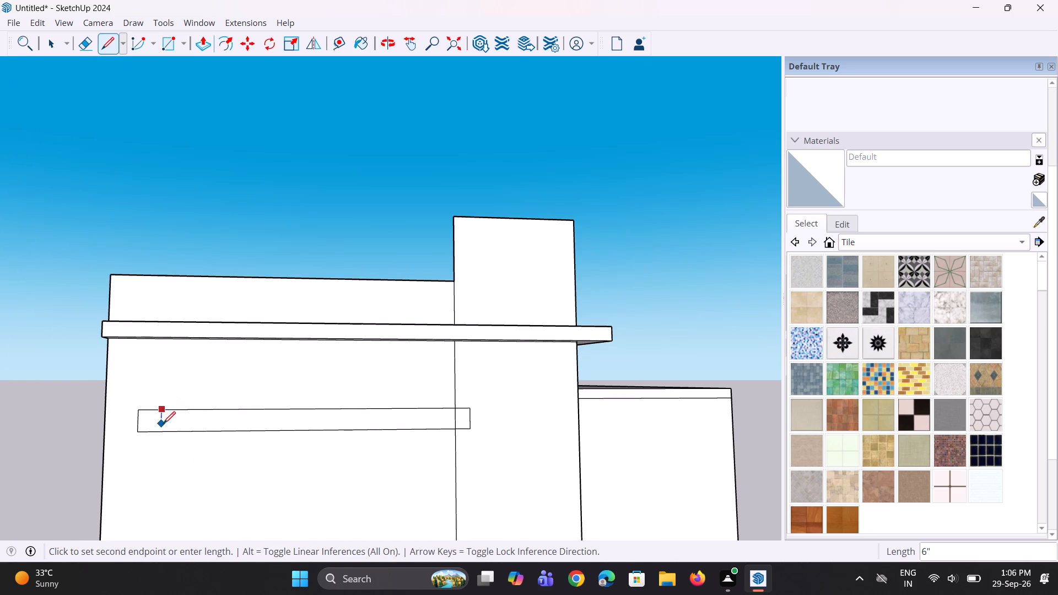
click(163, 430)
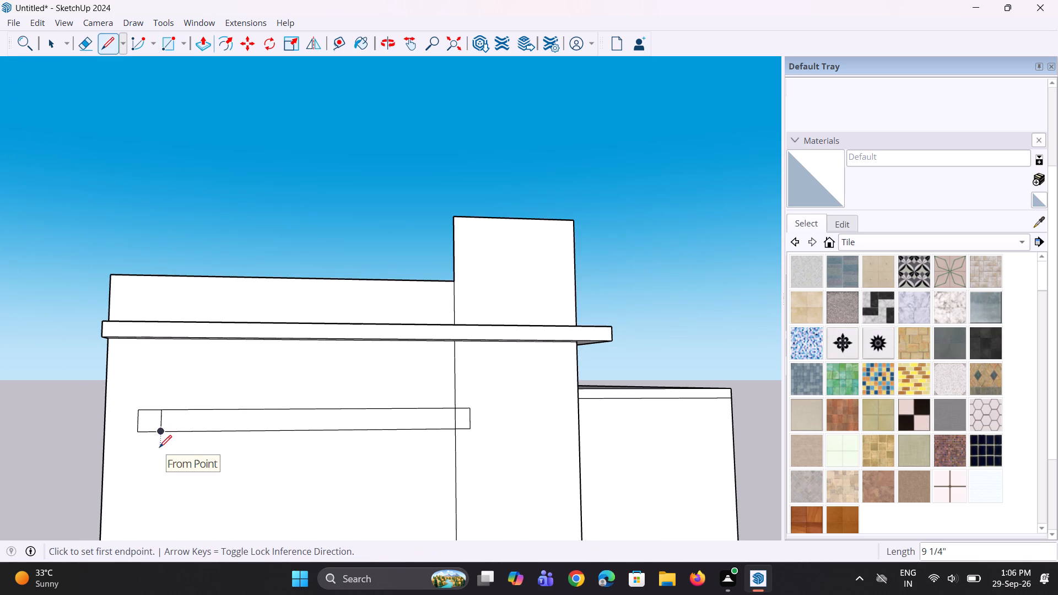
Push/Pull the strip's long middle face outward 1'.
key(p)
click(196, 423)
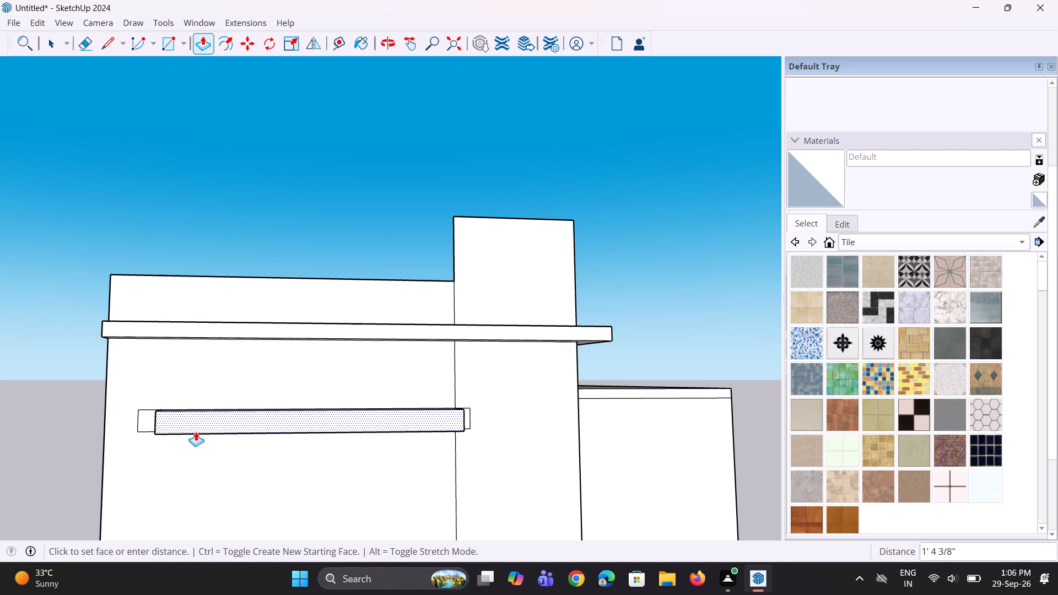
text(1')
key(Return)
Push/Pull the two short end faces of the strip outward, flush with its projecting middle section.
scroll(123, 426, up, 3)
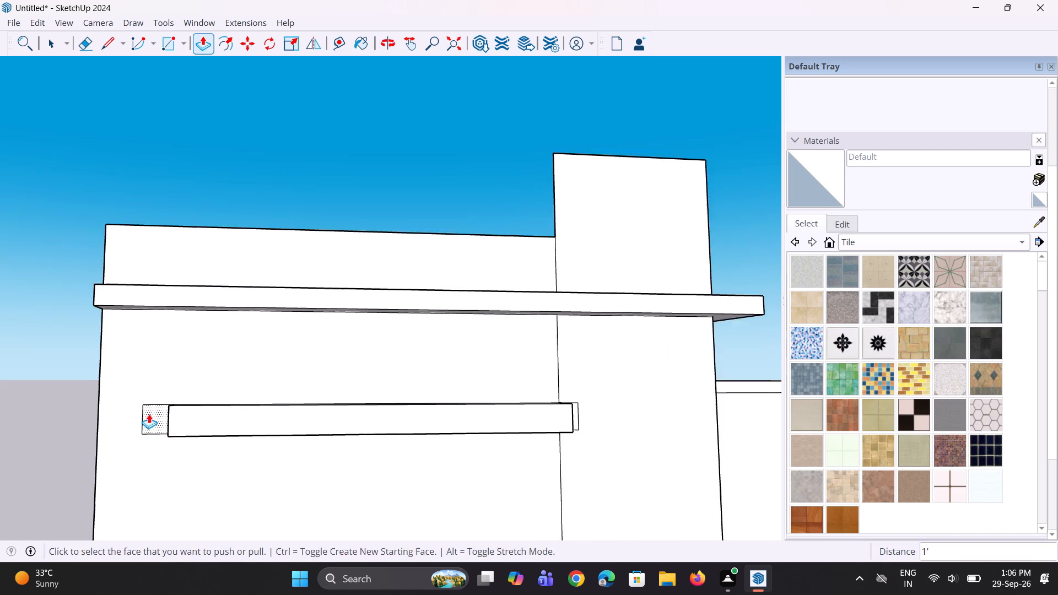
scroll(149, 414, up, 1)
click(149, 414)
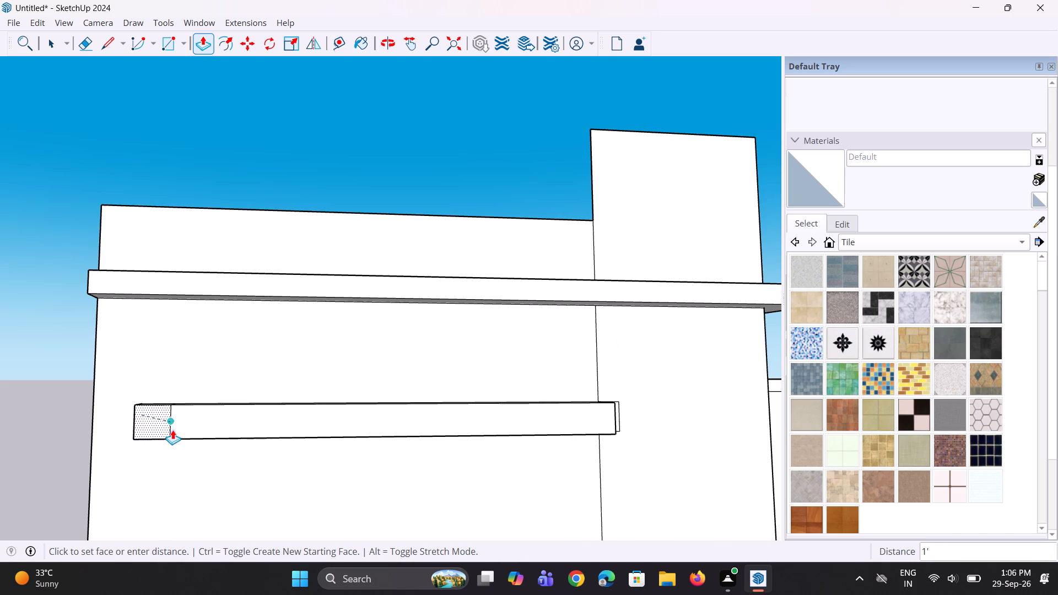
click(181, 430)
scroll(234, 415, down, 5)
middle_drag(541, 448, 355, 452)
scroll(429, 423, up, 5)
click(431, 415)
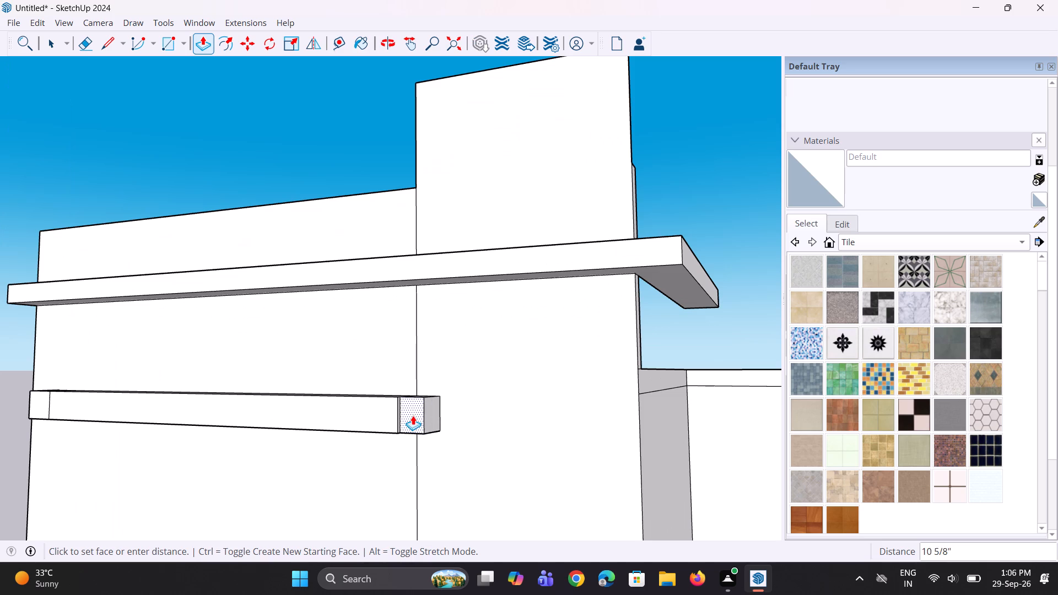
click(388, 412)
Erase the seam lines on the front and underside of the projecting strip near its right end.
middle_drag(359, 425, 425, 421)
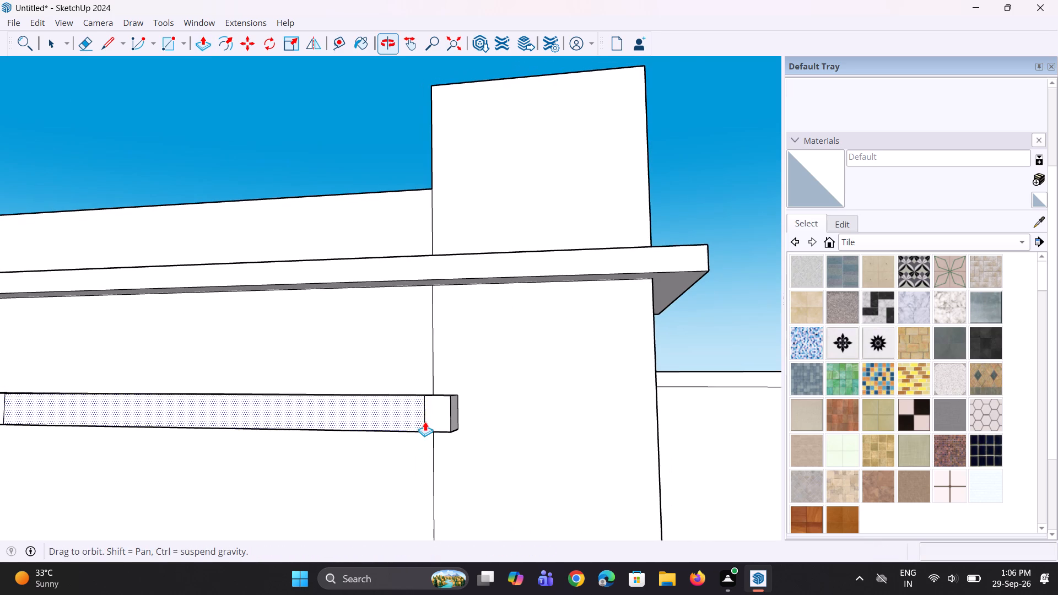
key(e)
scroll(426, 420, up, 2)
click(423, 417)
middle_drag(413, 453, 464, 328)
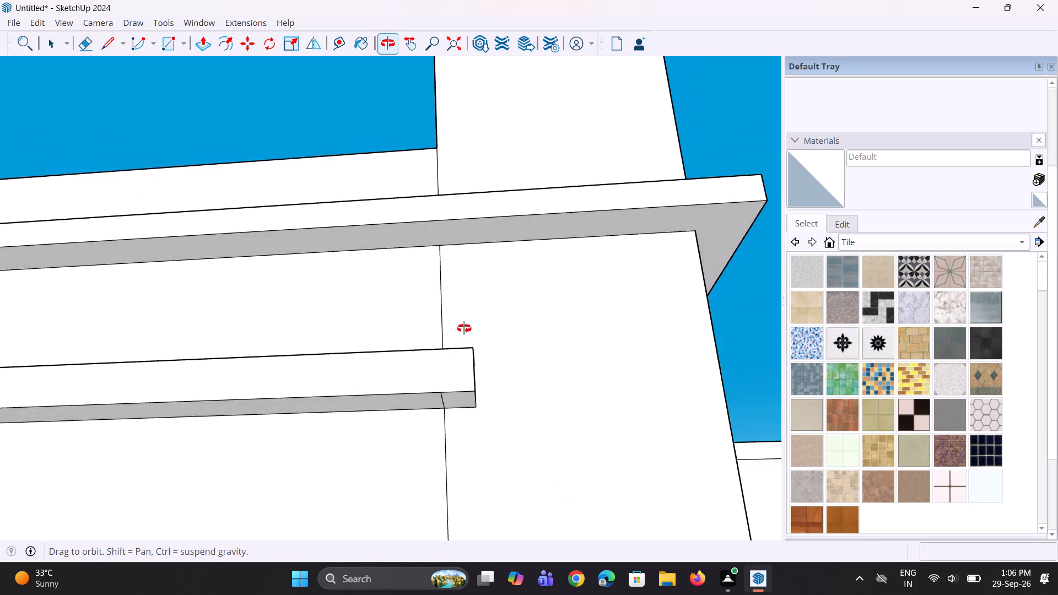
middle_drag(464, 328, 473, 312)
scroll(460, 378, up, 2)
click(450, 381)
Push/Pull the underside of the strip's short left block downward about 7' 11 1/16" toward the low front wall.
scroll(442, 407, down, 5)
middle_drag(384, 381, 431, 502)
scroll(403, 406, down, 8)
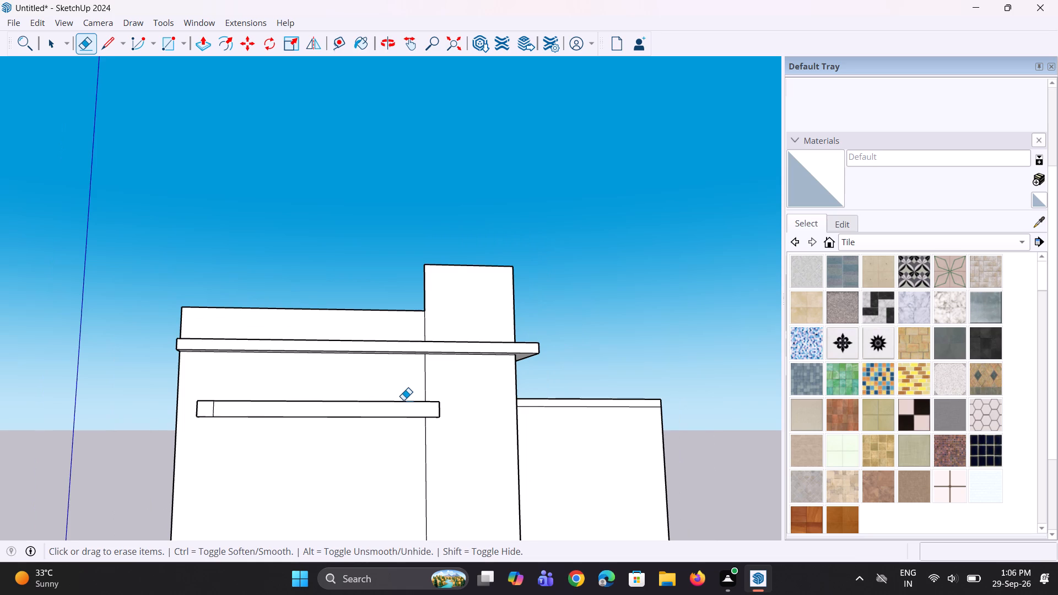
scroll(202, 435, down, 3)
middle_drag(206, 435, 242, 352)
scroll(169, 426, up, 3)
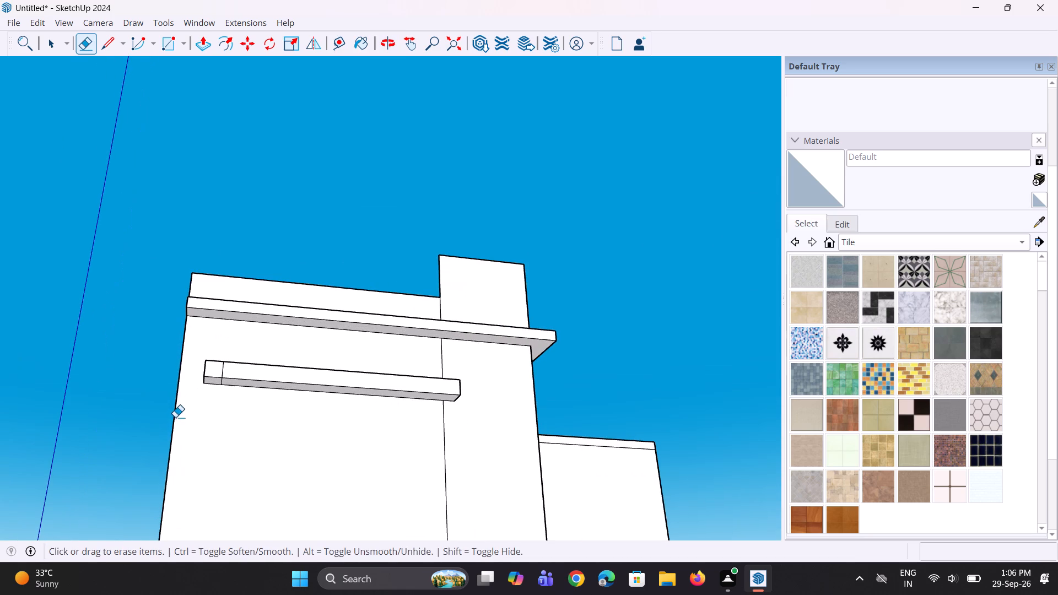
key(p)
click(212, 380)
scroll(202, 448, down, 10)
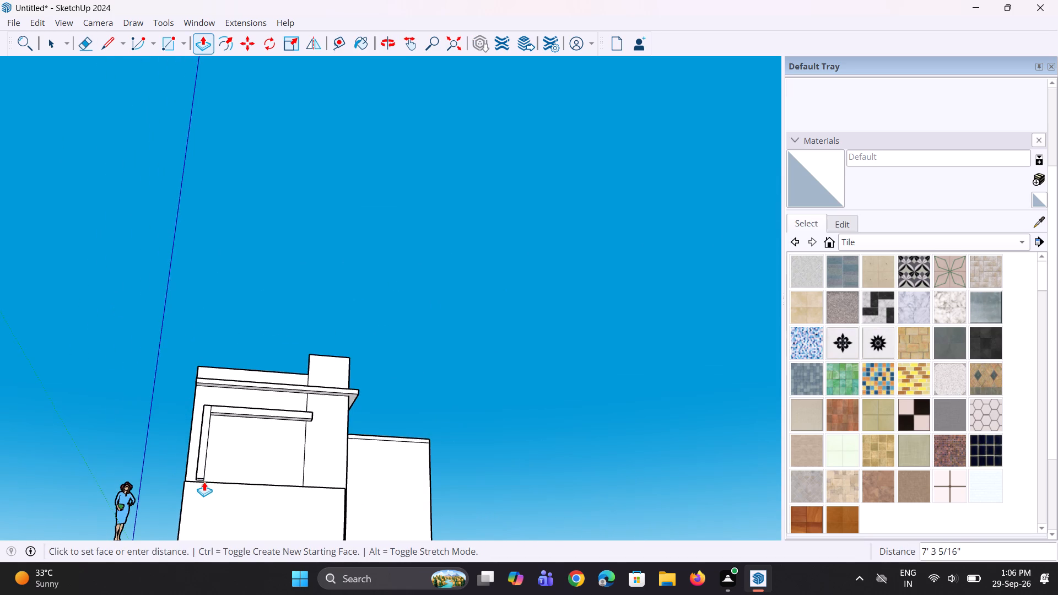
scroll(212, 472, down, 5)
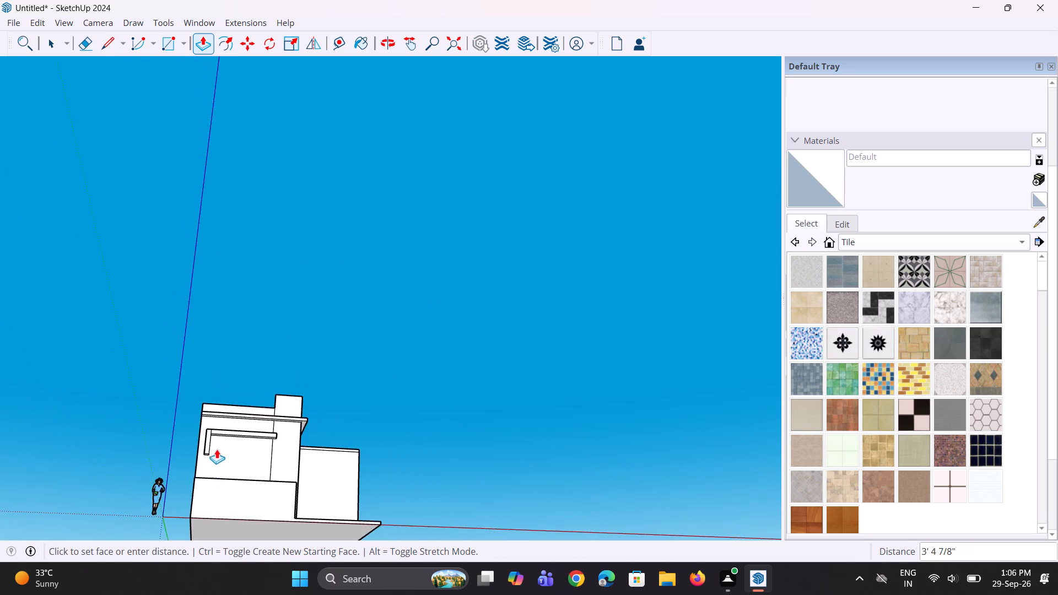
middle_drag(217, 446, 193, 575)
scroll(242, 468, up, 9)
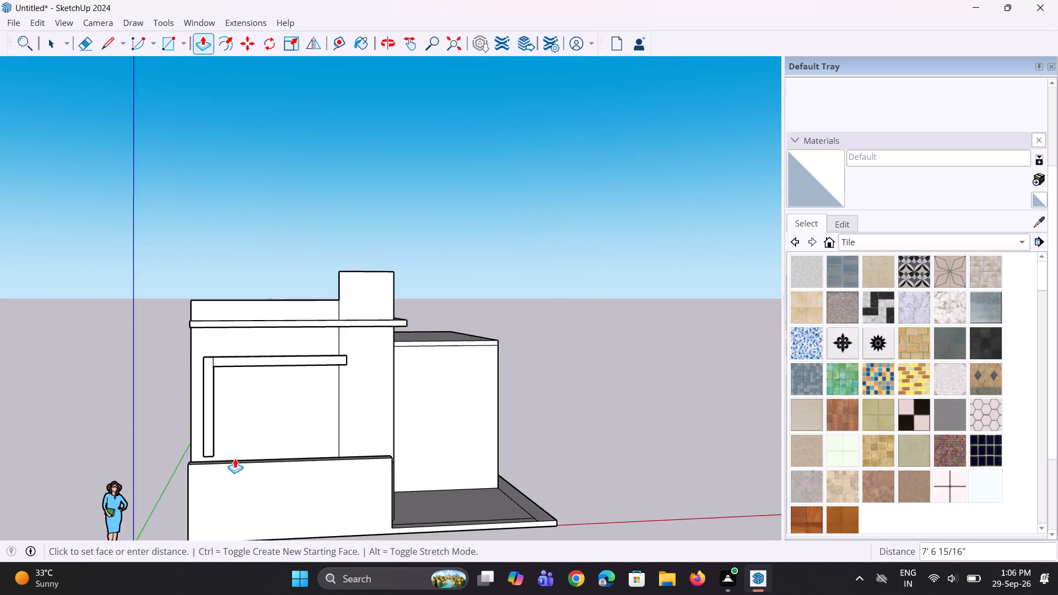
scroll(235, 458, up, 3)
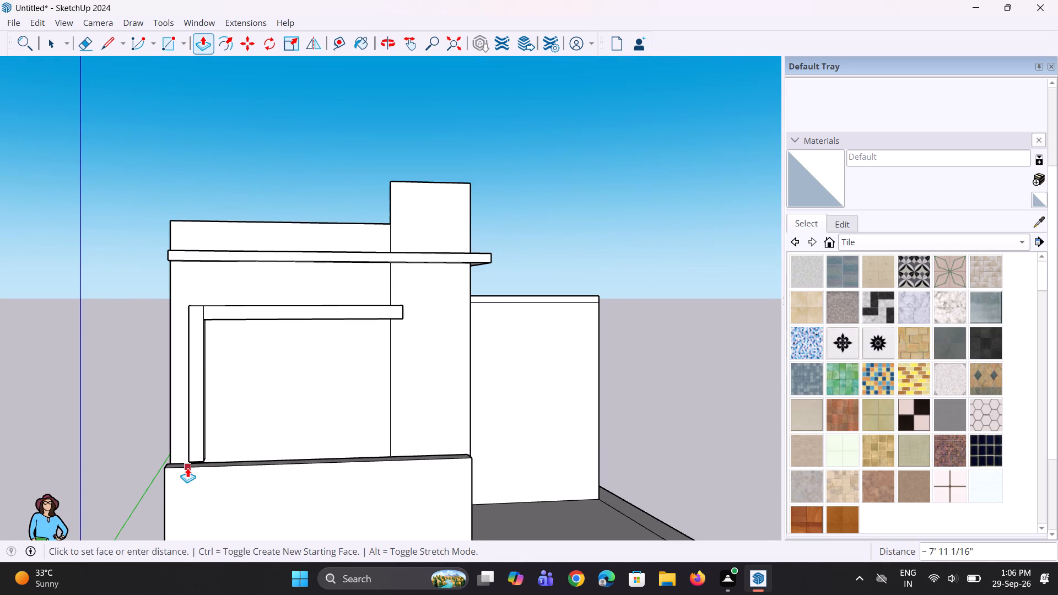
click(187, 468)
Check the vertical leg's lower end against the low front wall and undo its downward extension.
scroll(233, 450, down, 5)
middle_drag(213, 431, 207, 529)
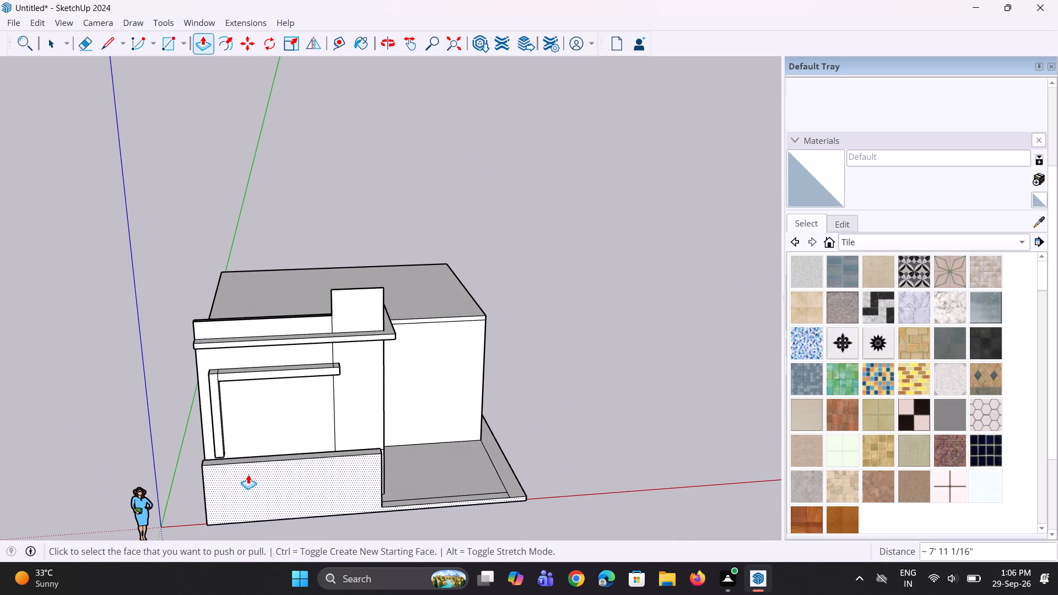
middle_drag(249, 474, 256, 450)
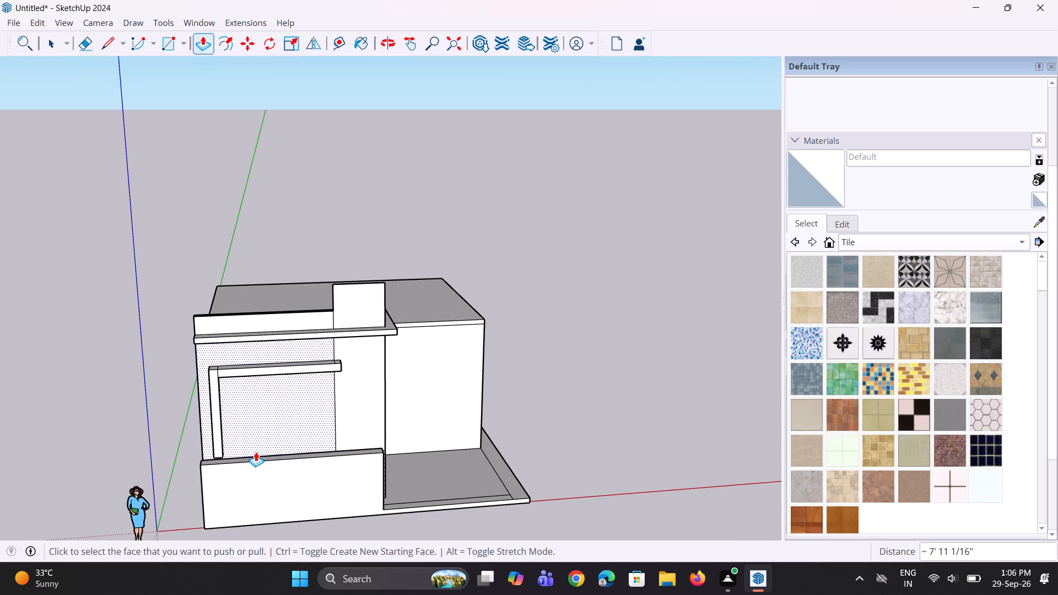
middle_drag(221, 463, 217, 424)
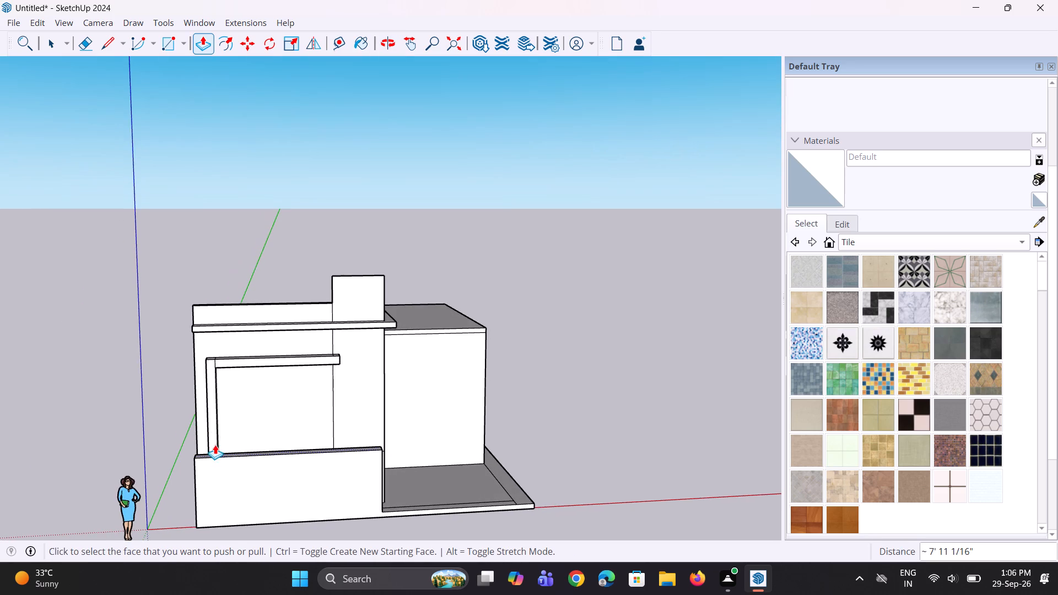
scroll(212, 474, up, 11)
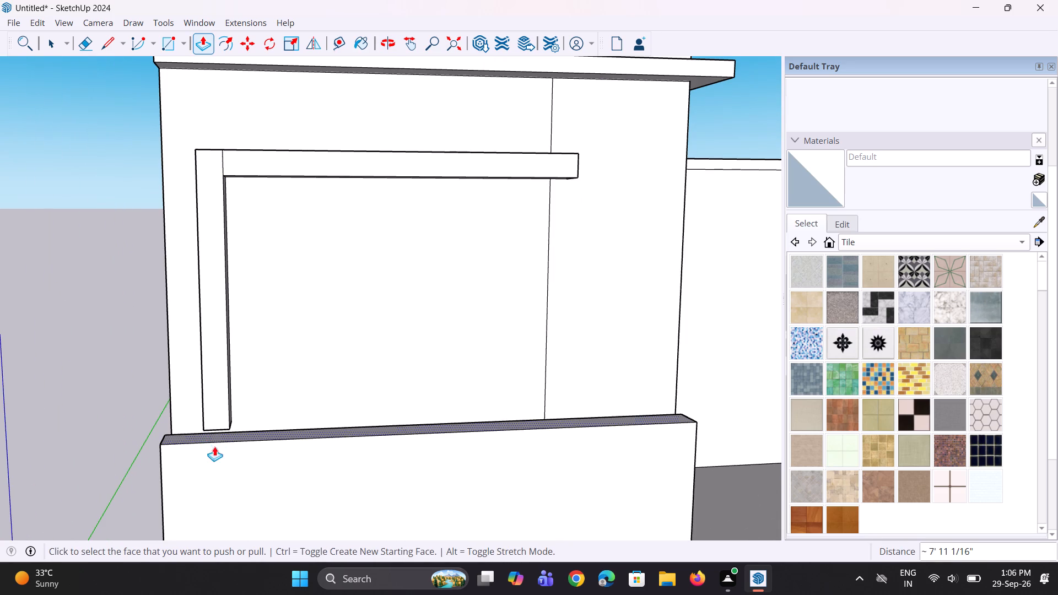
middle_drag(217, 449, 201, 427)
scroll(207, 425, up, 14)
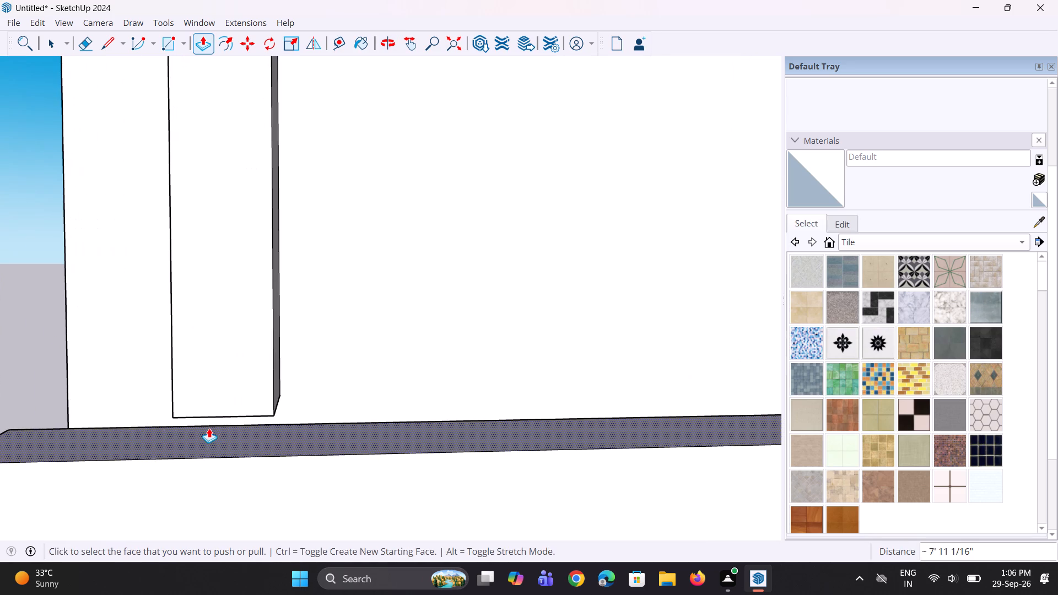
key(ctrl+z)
Push/Pull the underside of the strip's short left block downward about 3' 9 5/16" to form a vertical leg.
scroll(201, 429, down, 12)
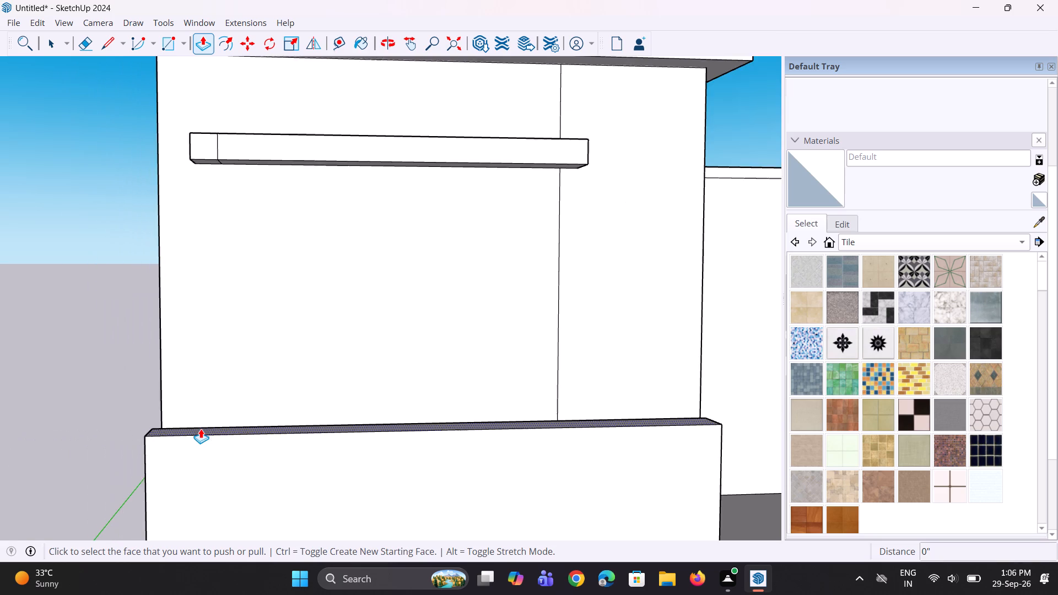
scroll(201, 429, down, 4)
scroll(207, 194, up, 10)
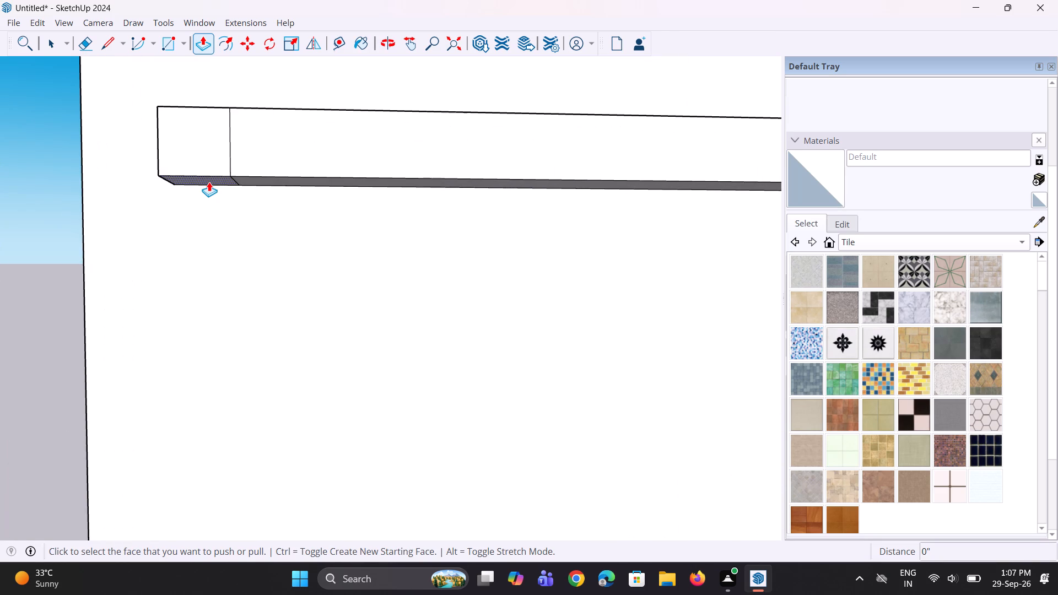
click(209, 182)
click(230, 491)
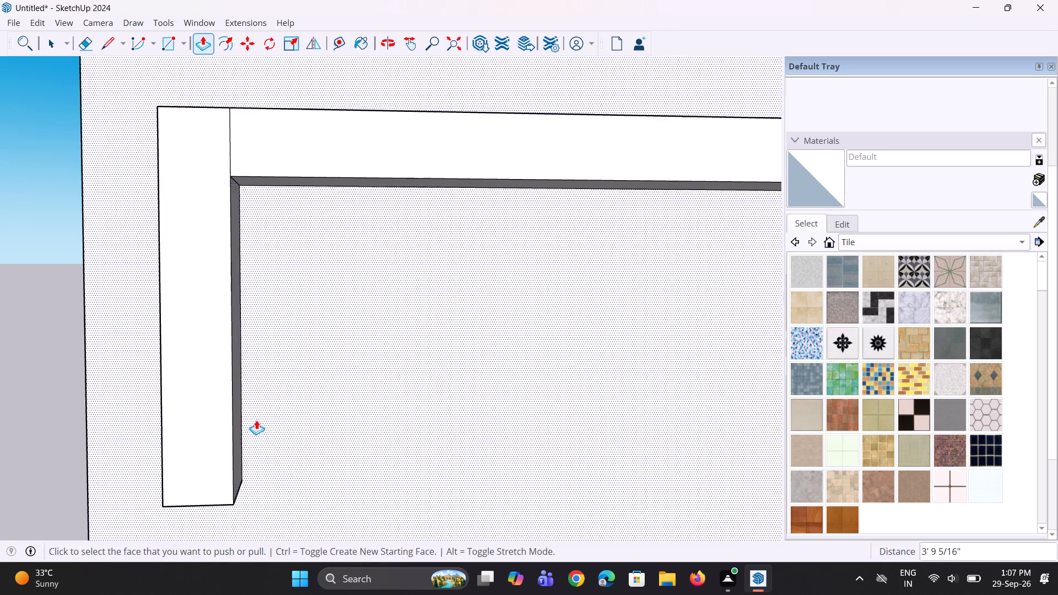
Push/Pull the vertical leg's bottom face further downward by about 2' 2 3/16", stopping above the low front wall.
scroll(256, 419, down, 17)
middle_drag(239, 326, 250, 381)
scroll(251, 381, down, 3)
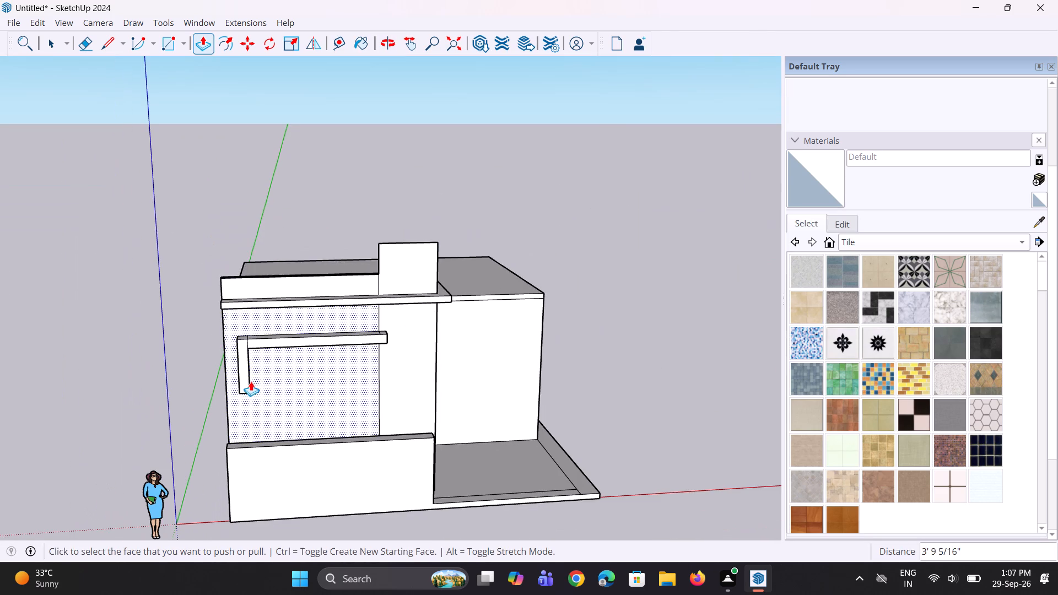
middle_drag(249, 423, 251, 395)
scroll(245, 392, up, 5)
middle_drag(236, 397, 257, 264)
scroll(242, 331, up, 3)
click(245, 321)
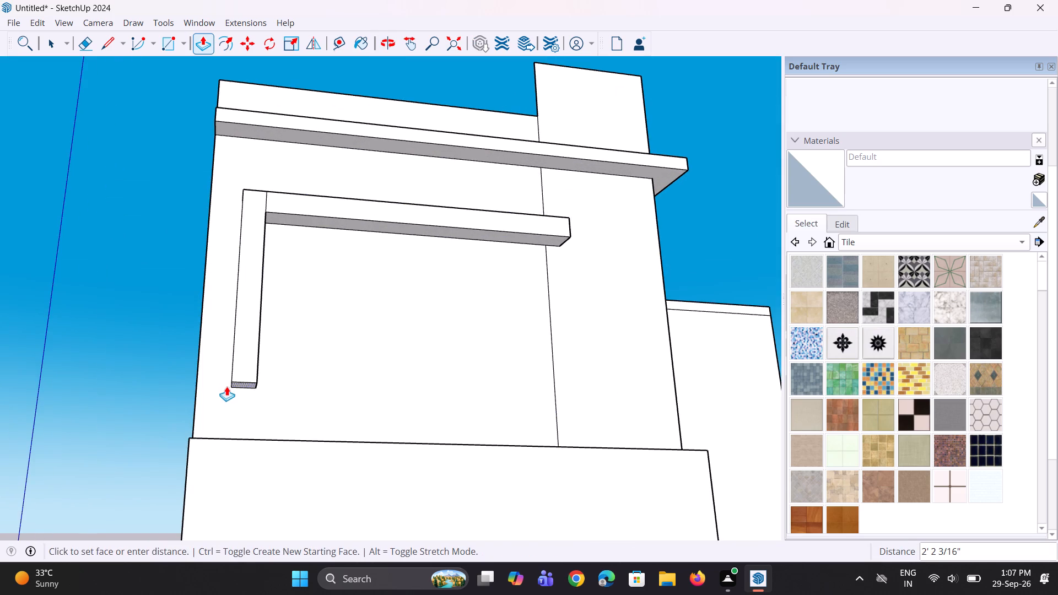
click(226, 391)
Erase the seam lines on the L-shaped frame's front and top faces at the leg corner, and on top near the right end.
scroll(319, 361, down, 4)
middle_drag(290, 324, 233, 478)
scroll(248, 359, up, 4)
key(e)
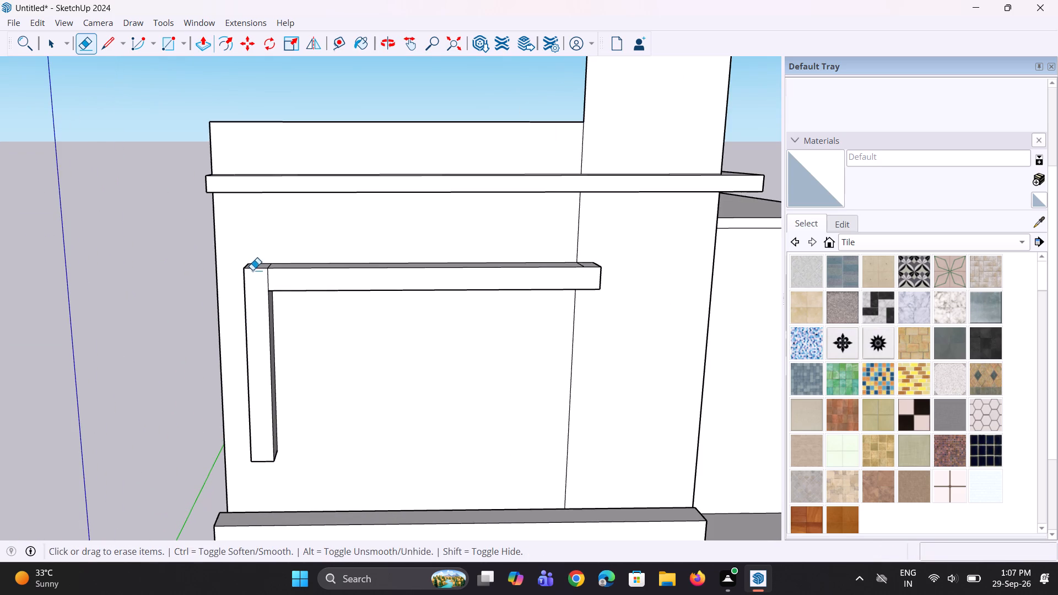
click(268, 284)
middle_drag(268, 302, 271, 394)
scroll(271, 274, up, 6)
click(267, 280)
scroll(267, 345, down, 5)
middle_drag(267, 344, 285, 310)
scroll(643, 286, up, 2)
click(635, 289)
Examine the L-shaped projecting frame on the front facade from several angles and distances.
scroll(516, 351, down, 4)
middle_drag(508, 342, 502, 290)
scroll(364, 372, down, 4)
middle_drag(502, 371, 481, 350)
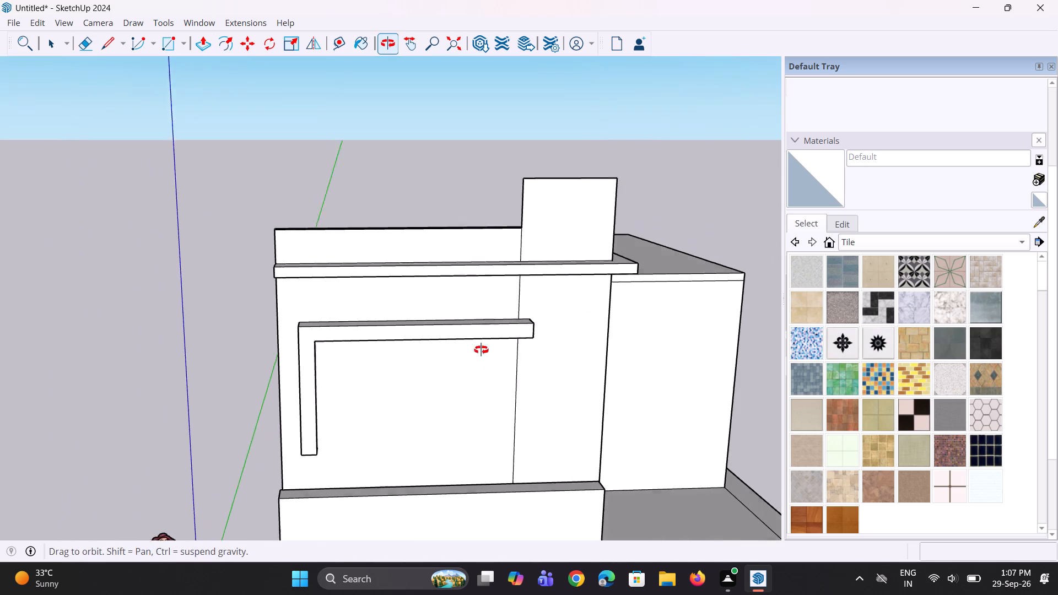
middle_drag(481, 350, 470, 340)
scroll(499, 354, up, 1)
scroll(499, 354, down, 3)
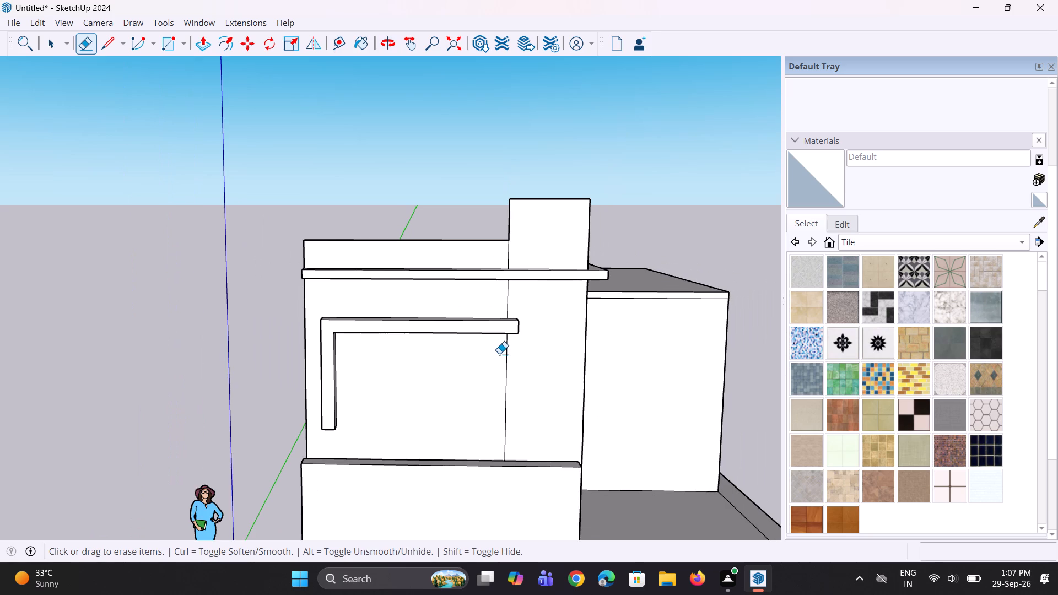
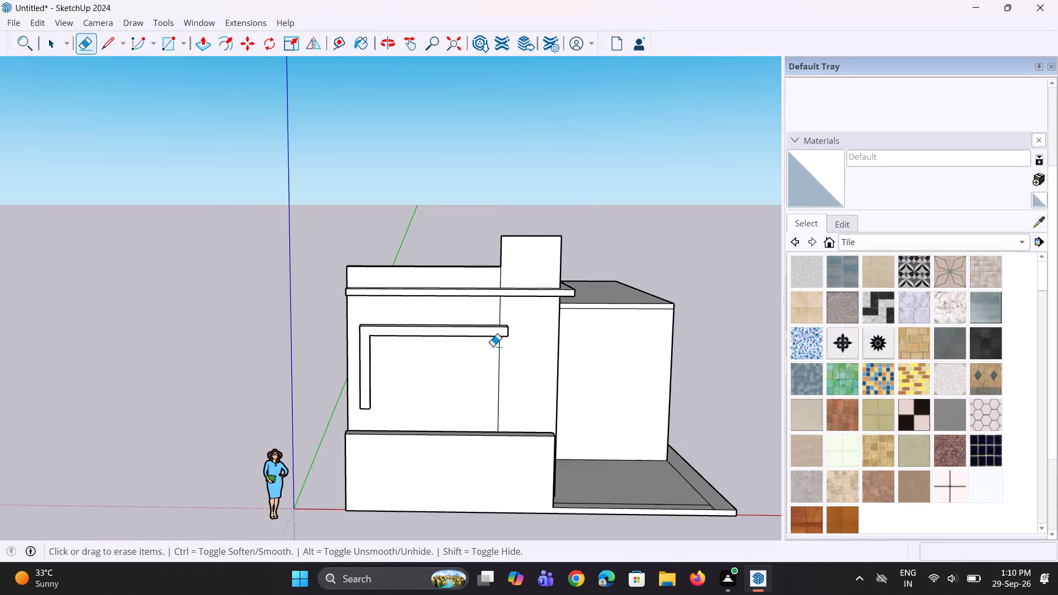
Examine the front facade where the L-shaped frame's free end meets the upright panel's edge, from near and far.
middle_drag(488, 346, 454, 341)
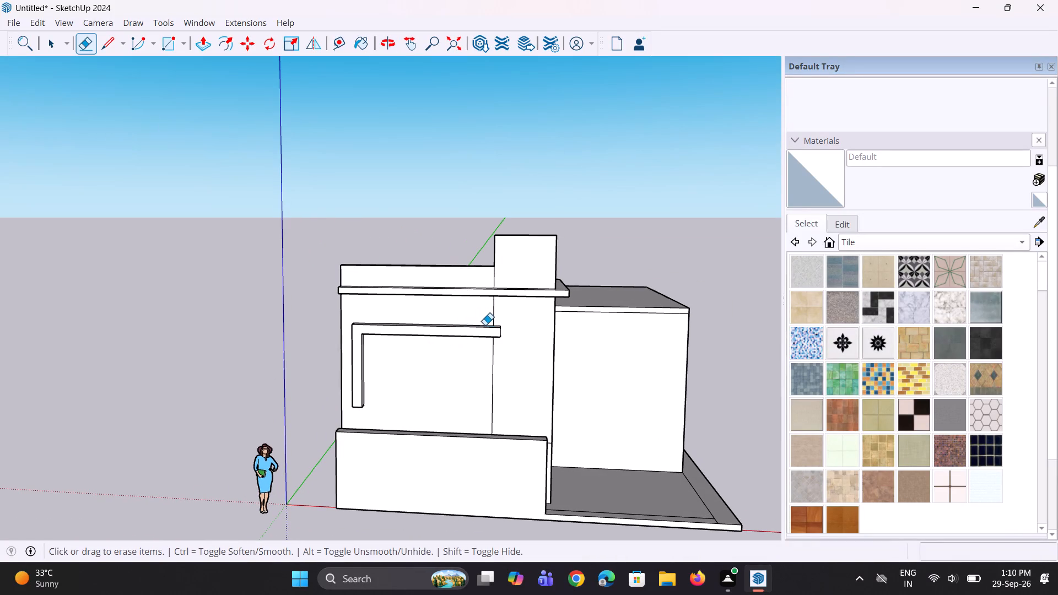
scroll(491, 320, down, 1)
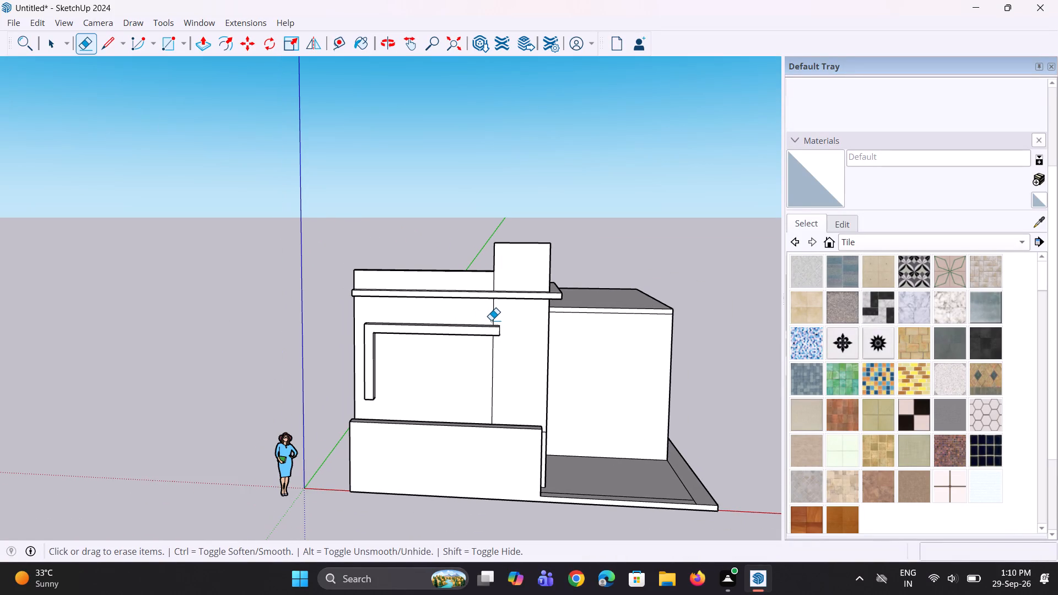
scroll(491, 320, down, 2)
scroll(492, 340, up, 8)
scroll(497, 340, down, 2)
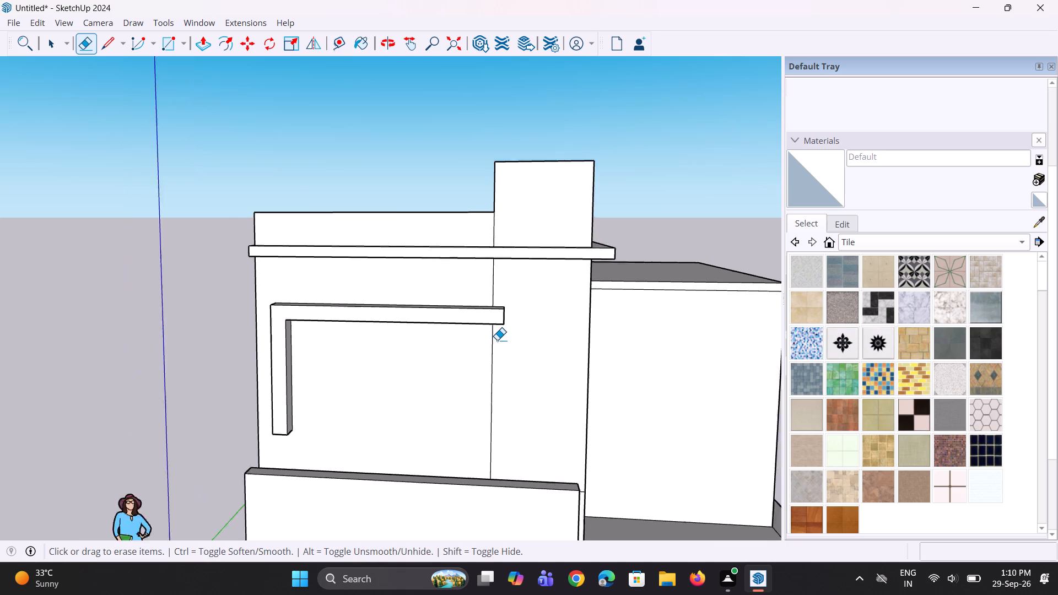
scroll(497, 340, down, 1)
middle_drag(498, 339, 509, 333)
scroll(498, 355, up, 7)
middle_drag(496, 355, 508, 359)
scroll(505, 358, up, 1)
middle_drag(508, 359, 514, 360)
scroll(514, 360, down, 8)
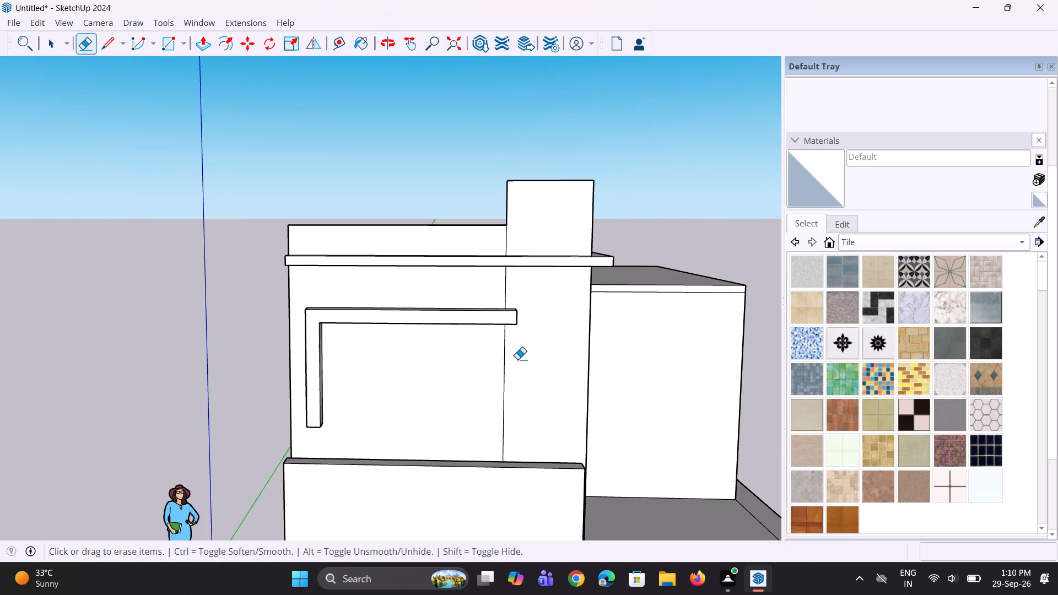
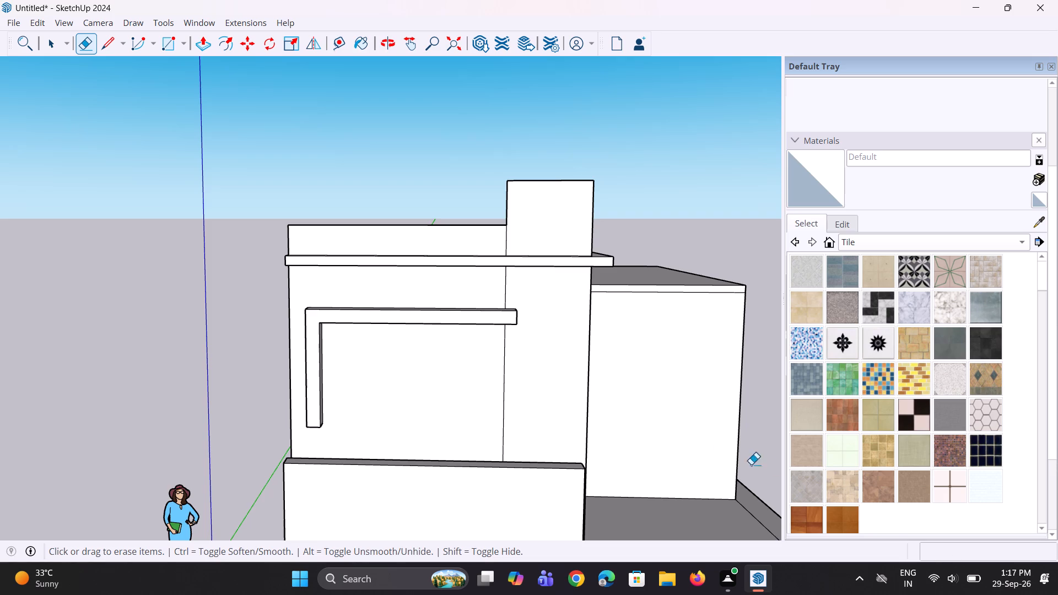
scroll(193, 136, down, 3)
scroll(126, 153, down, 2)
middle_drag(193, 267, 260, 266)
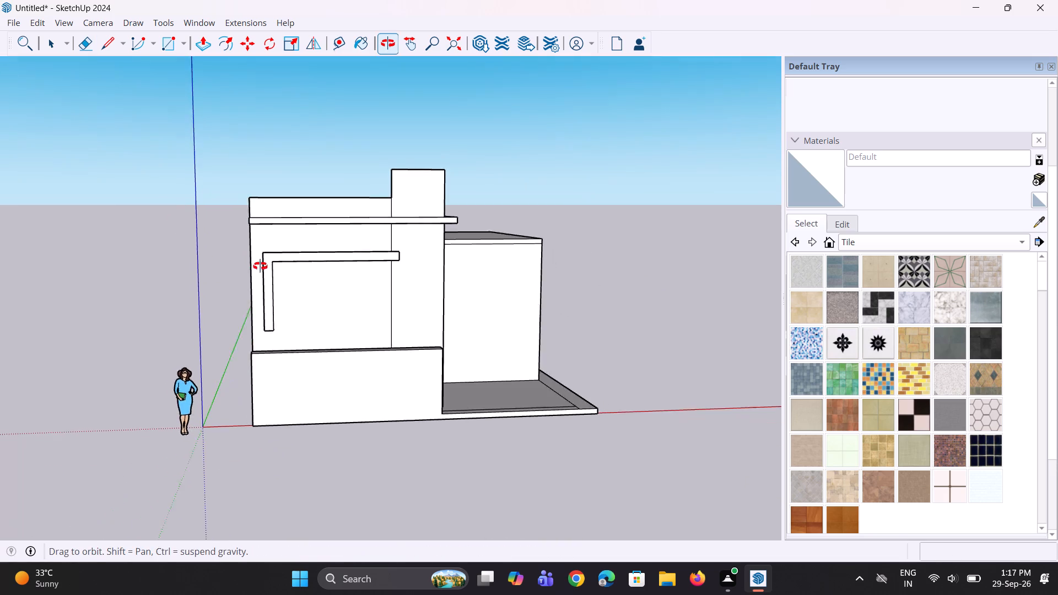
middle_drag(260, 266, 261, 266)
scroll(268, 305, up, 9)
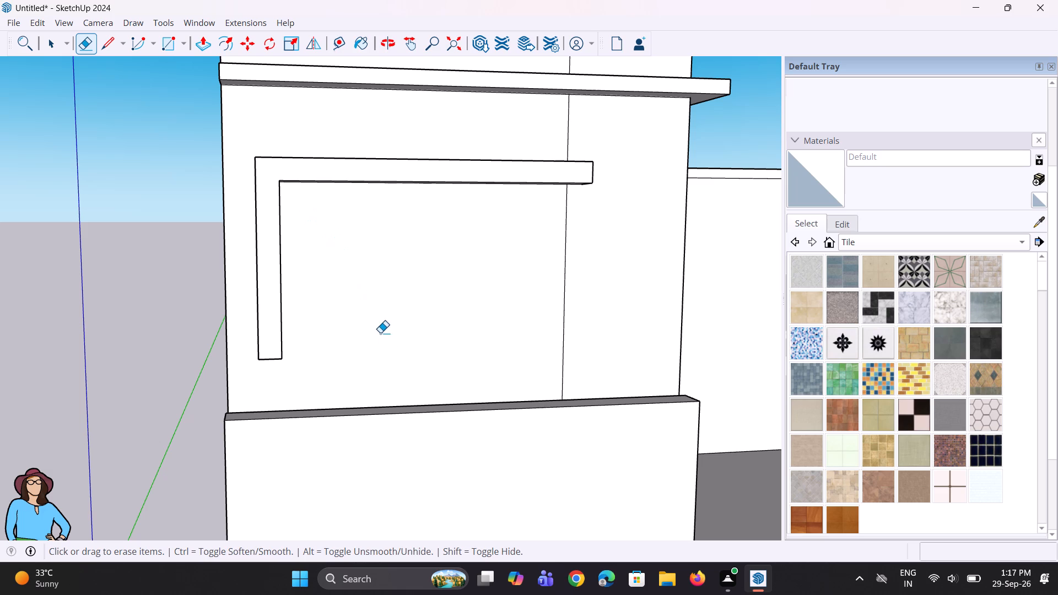
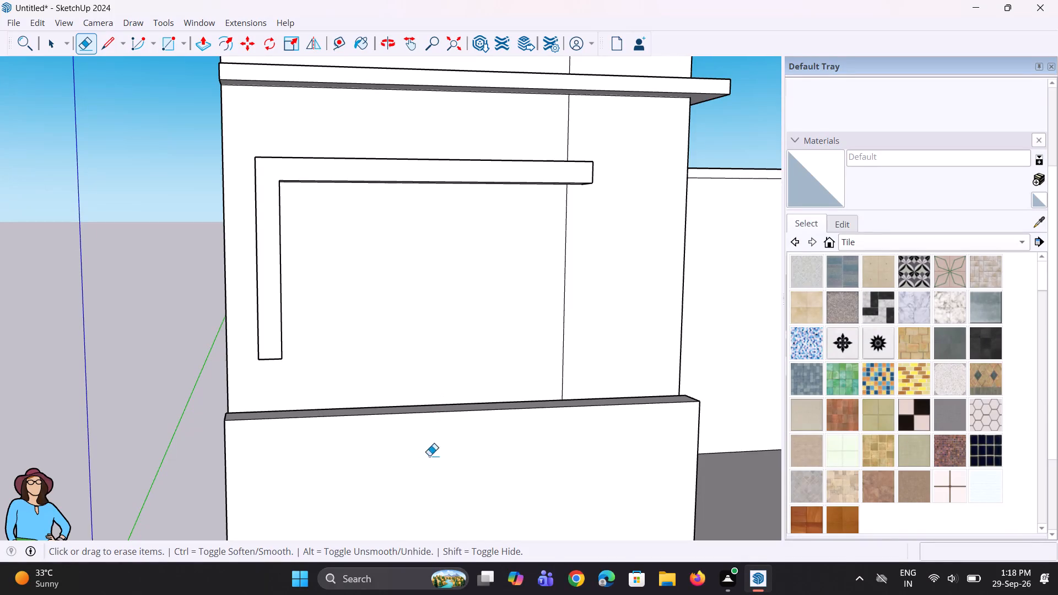
Draw an upright rectangle about 2' 9" wide and 5' 11" high on the wall inside the L-shaped frame.
middle_drag(347, 388, 251, 324)
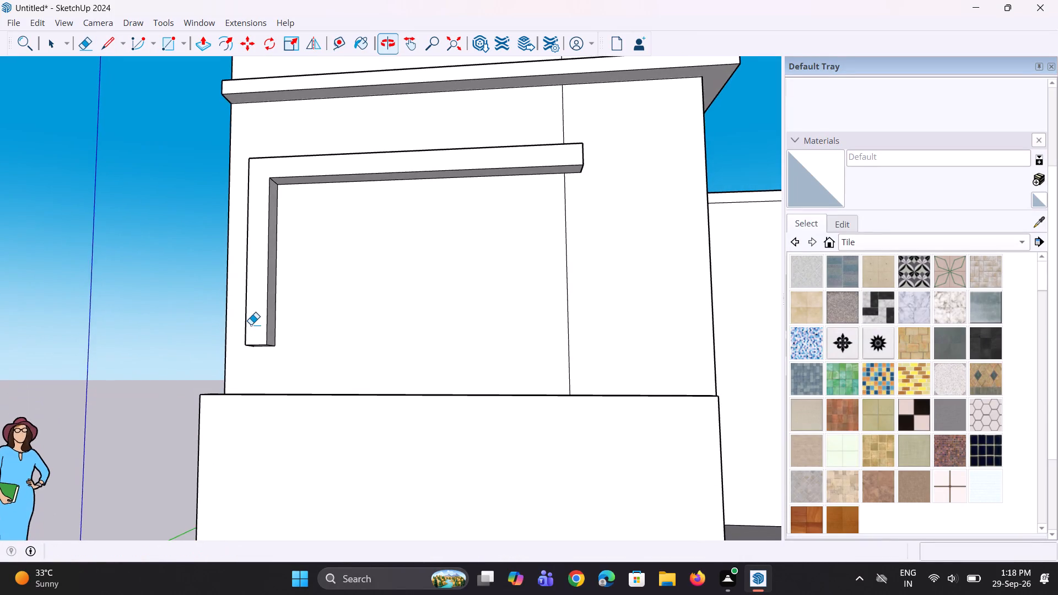
scroll(256, 327, up, 2)
middle_drag(276, 350, 305, 367)
key(r)
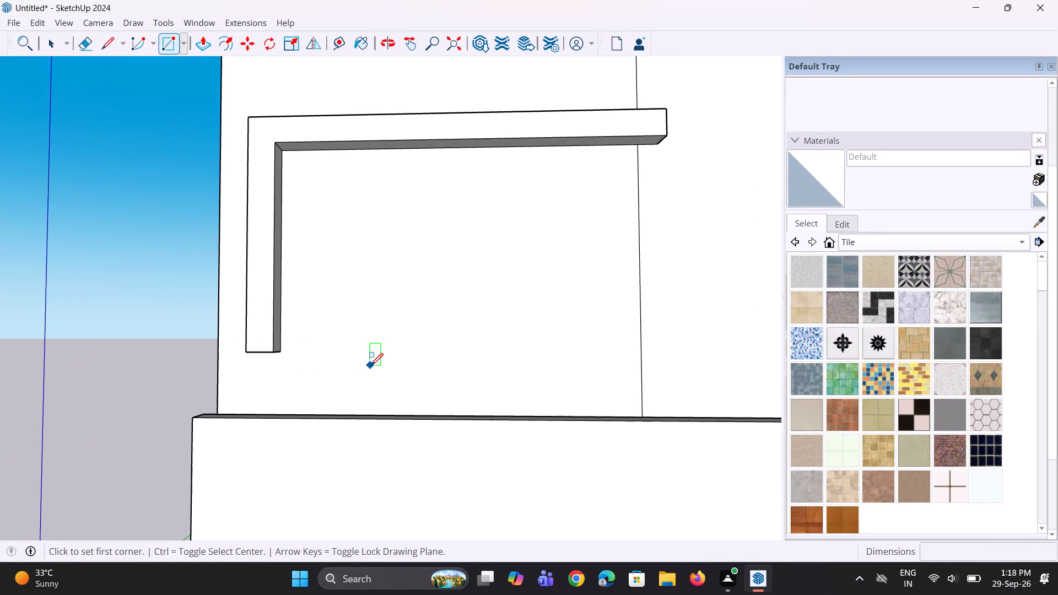
scroll(371, 365, up, 3)
scroll(339, 340, down, 6)
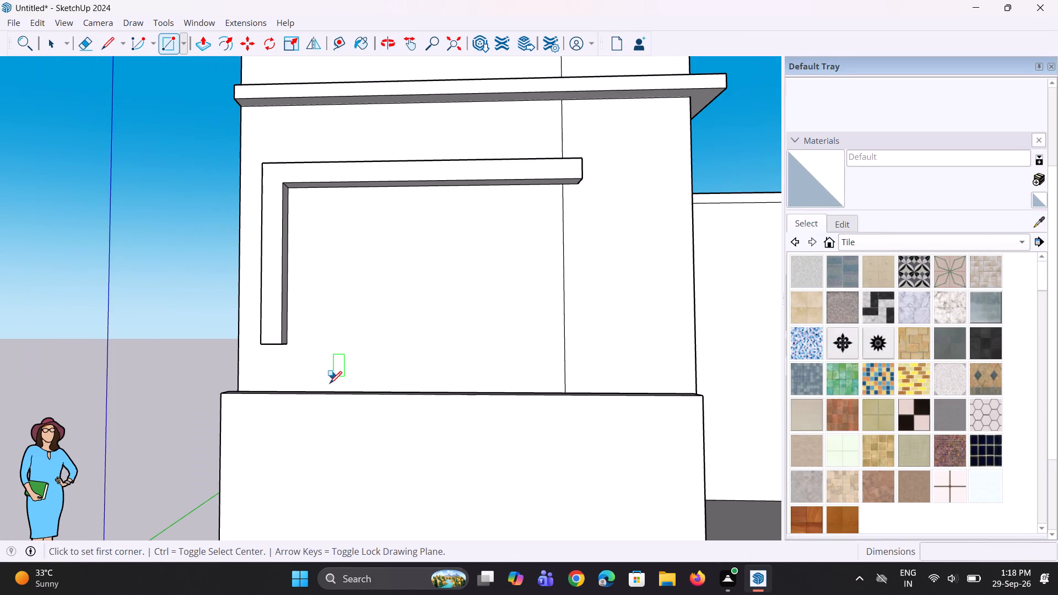
drag(316, 380, 391, 234)
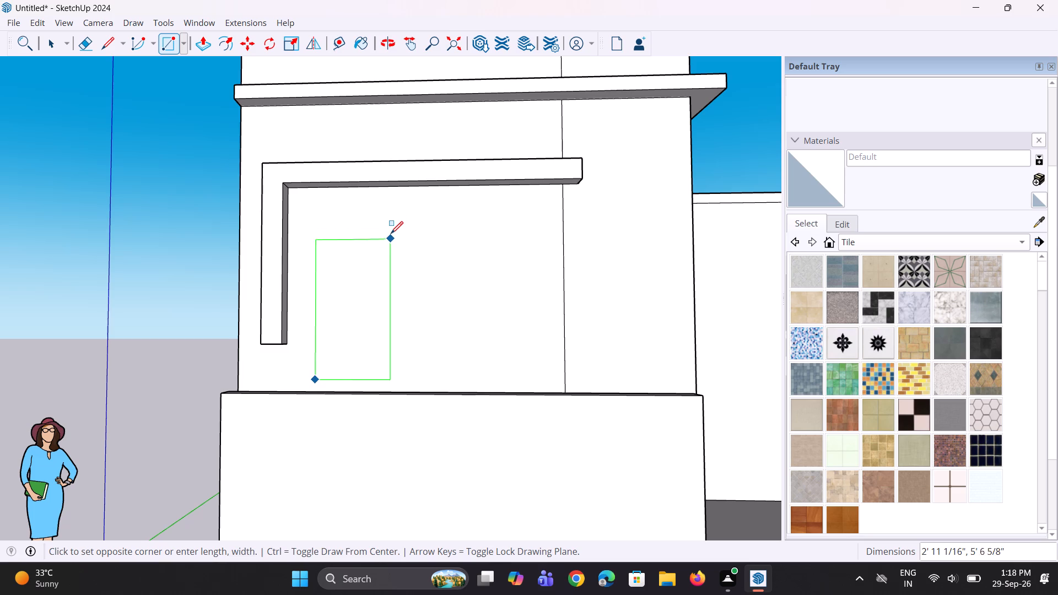
drag(391, 234, 393, 202)
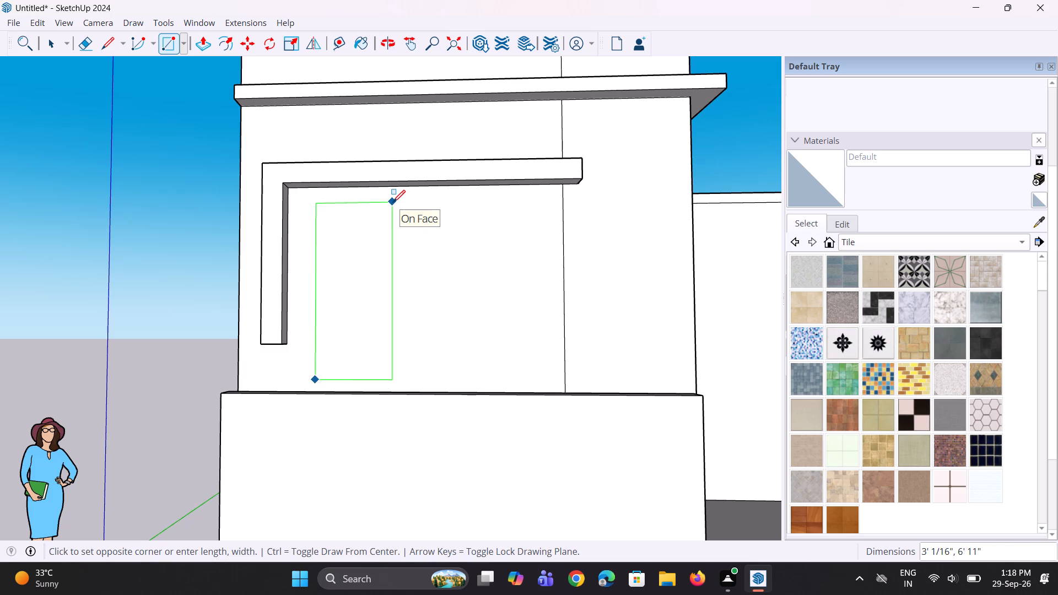
drag(393, 202, 388, 229)
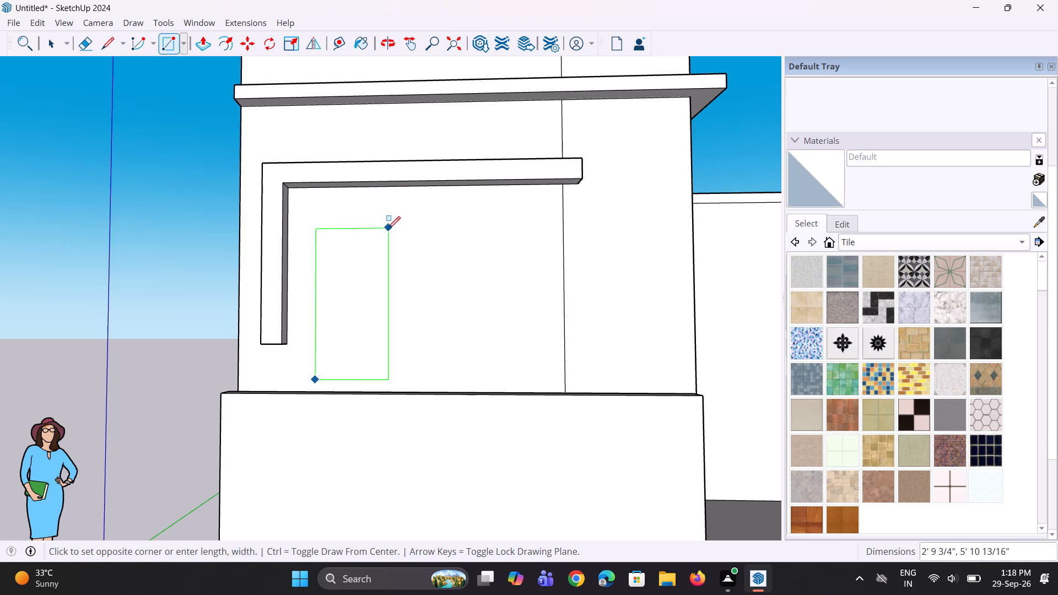
drag(388, 229, 385, 228)
middle_drag(293, 301, 336, 296)
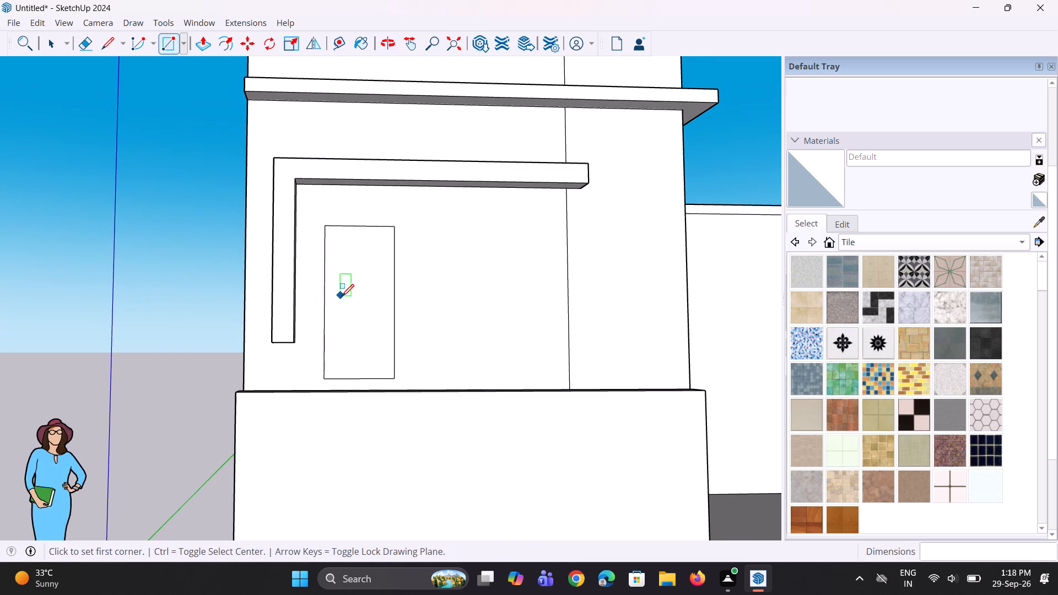
Move the rectangle's face horizontally along the wall, closer to the frame's vertical leg.
key(space)
click(379, 347)
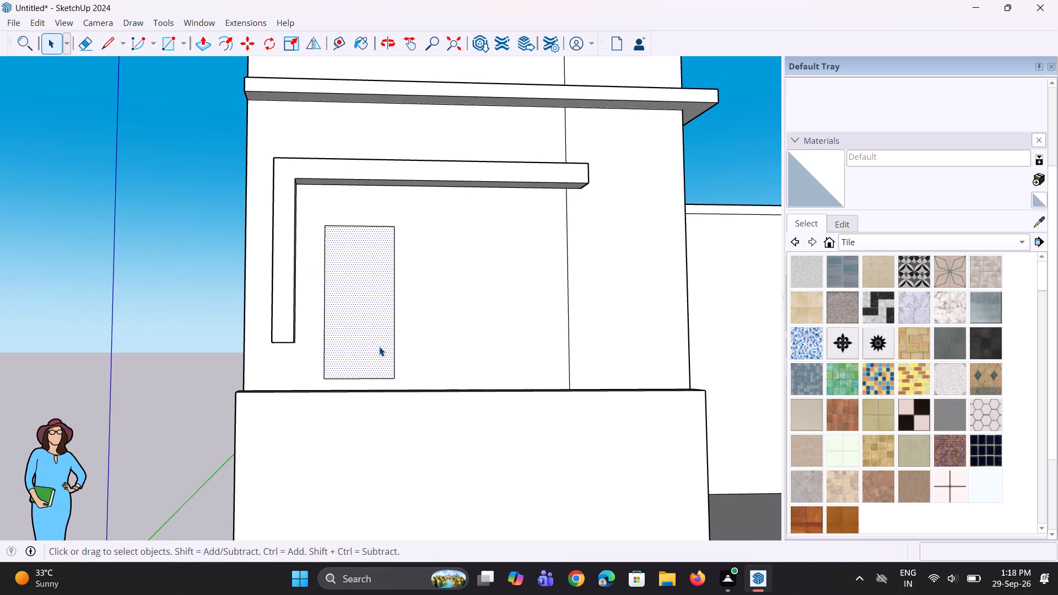
key(m)
scroll(327, 380, up, 1)
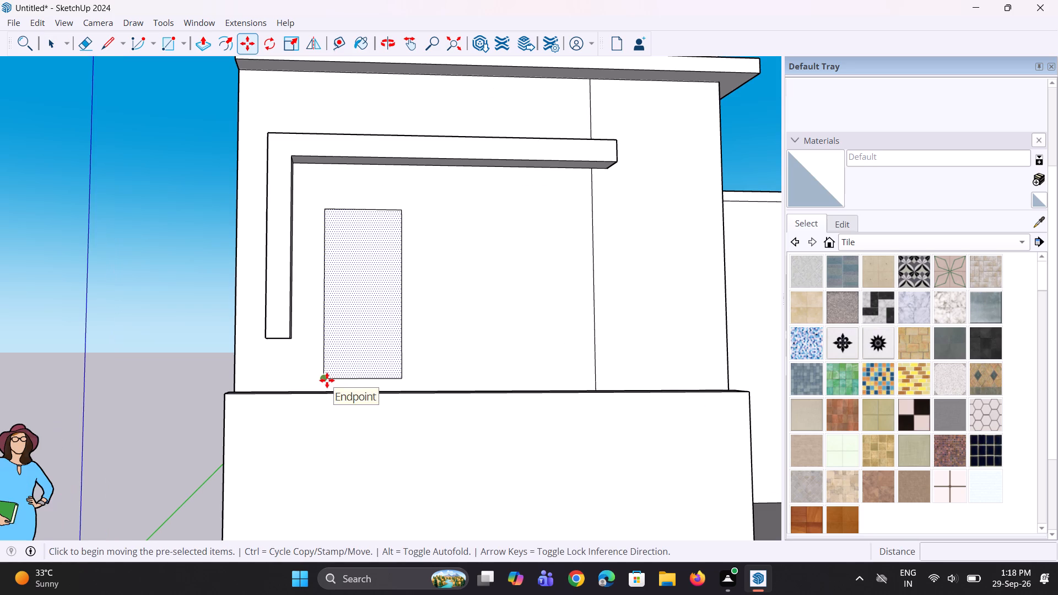
click(327, 380)
click(312, 377)
middle_click(343, 377)
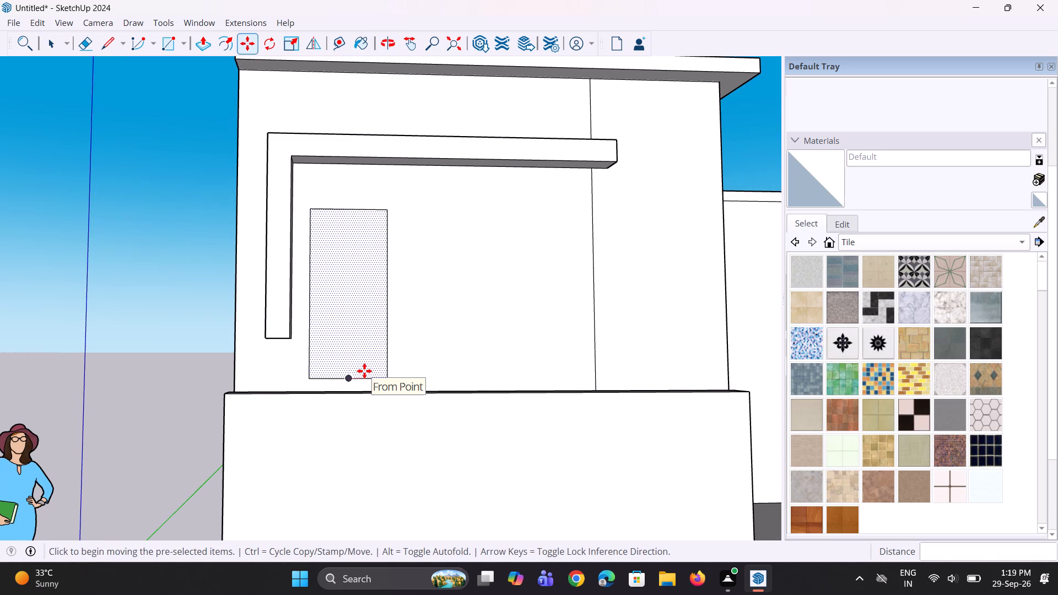
Widen the rectangle by moving its vertical edge farthest from the frame's leg 6" outward along the red axis.
key(space)
key(space)
scroll(395, 356, up, 1)
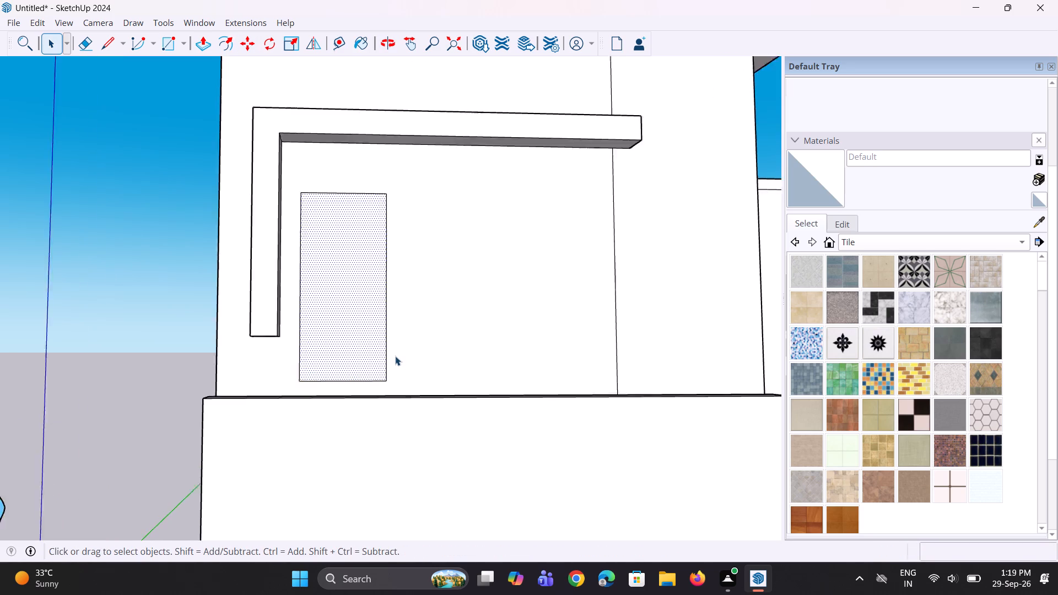
scroll(395, 356, up, 1)
click(386, 333)
key(m)
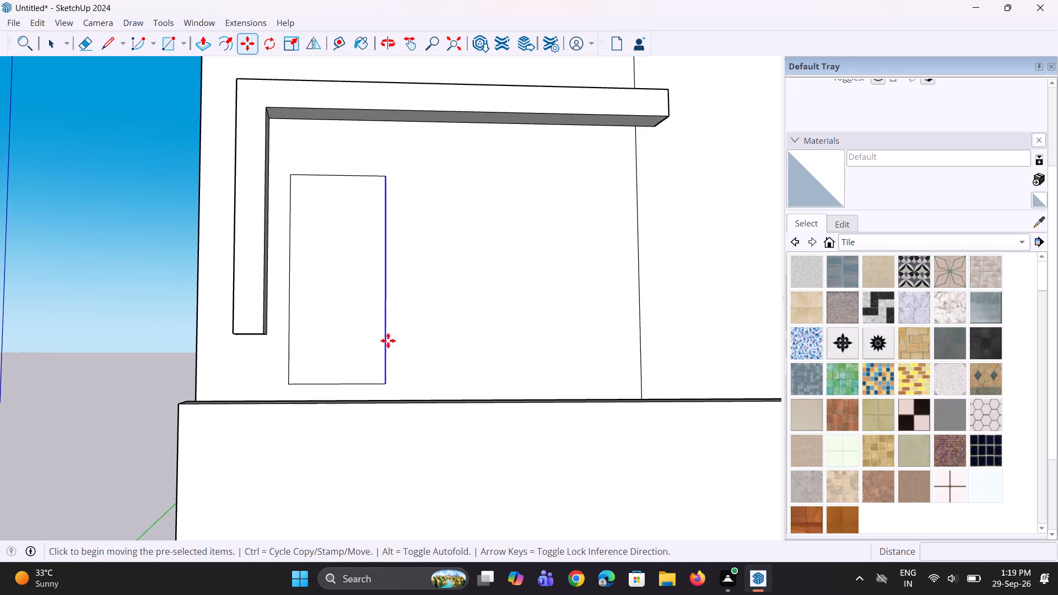
click(385, 380)
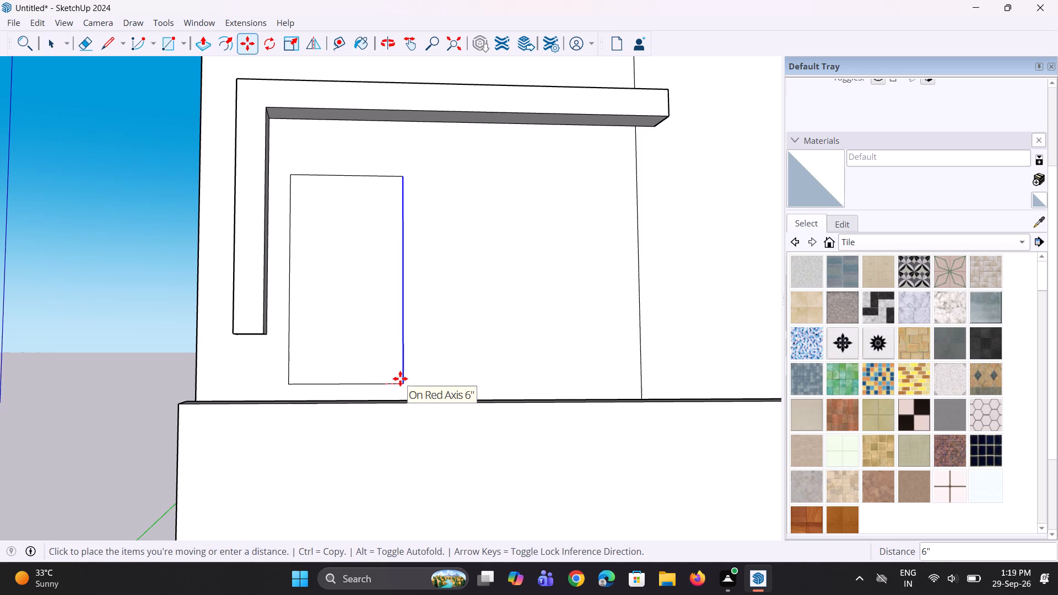
click(400, 378)
scroll(403, 361, down, 5)
middle_drag(371, 354, 358, 407)
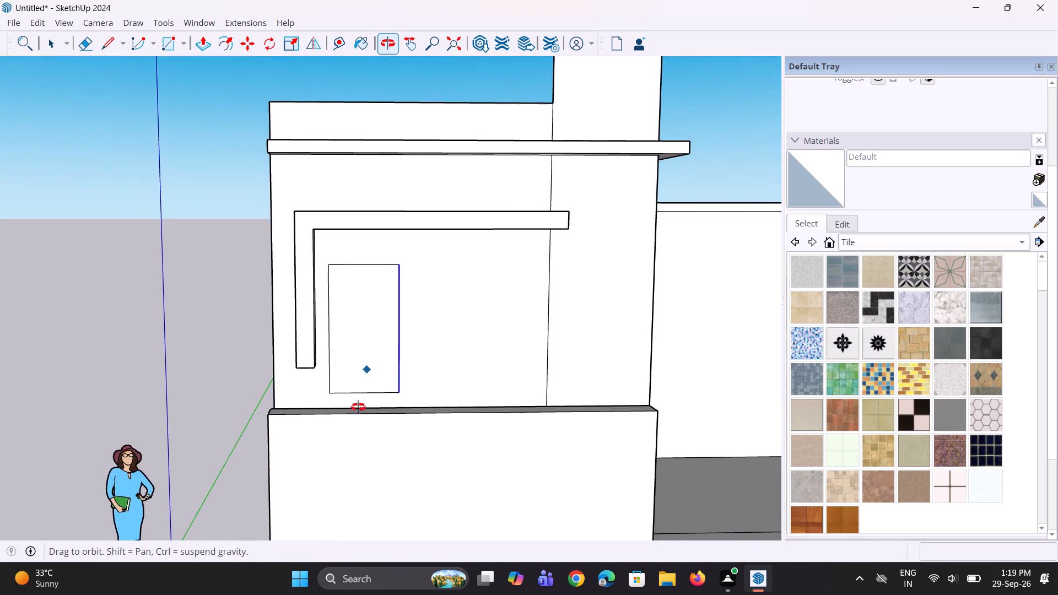
middle_drag(358, 407, 347, 399)
scroll(342, 354, down, 2)
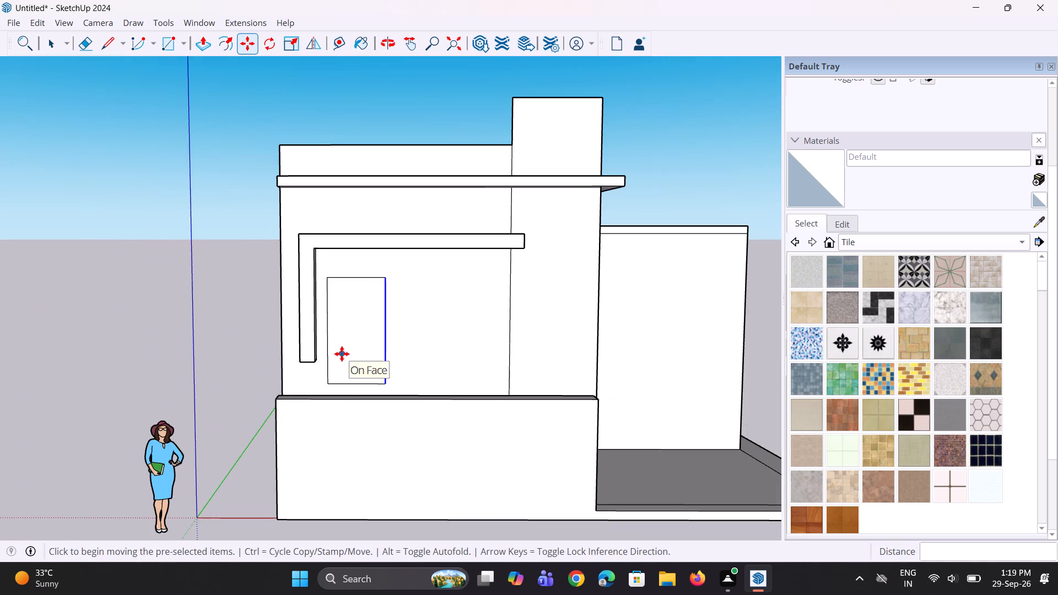
middle_drag(342, 354, 347, 337)
scroll(348, 337, up, 4)
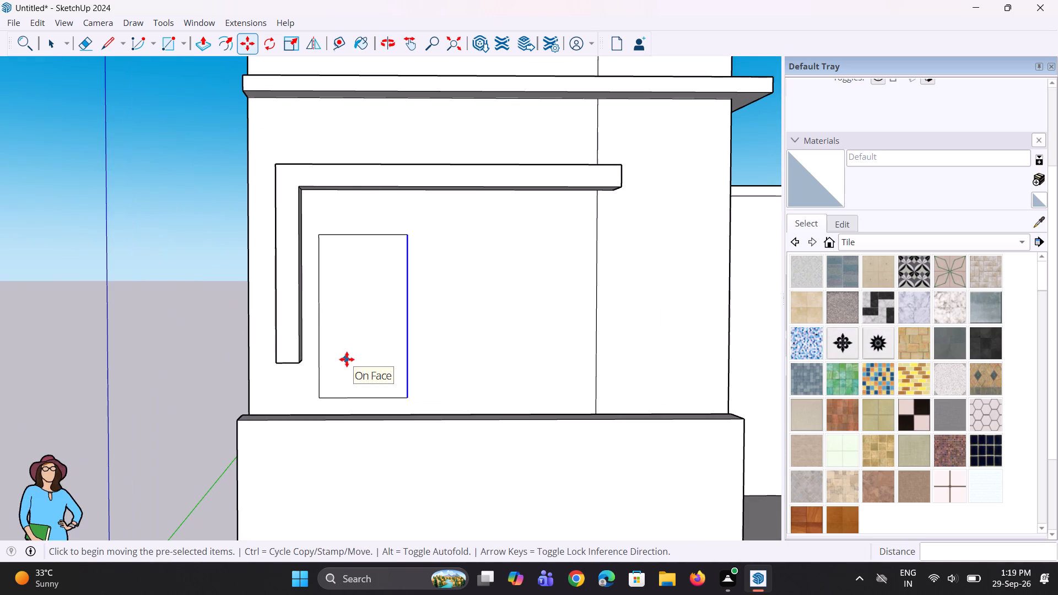
middle_drag(347, 363, 366, 363)
key(space)
key(space)
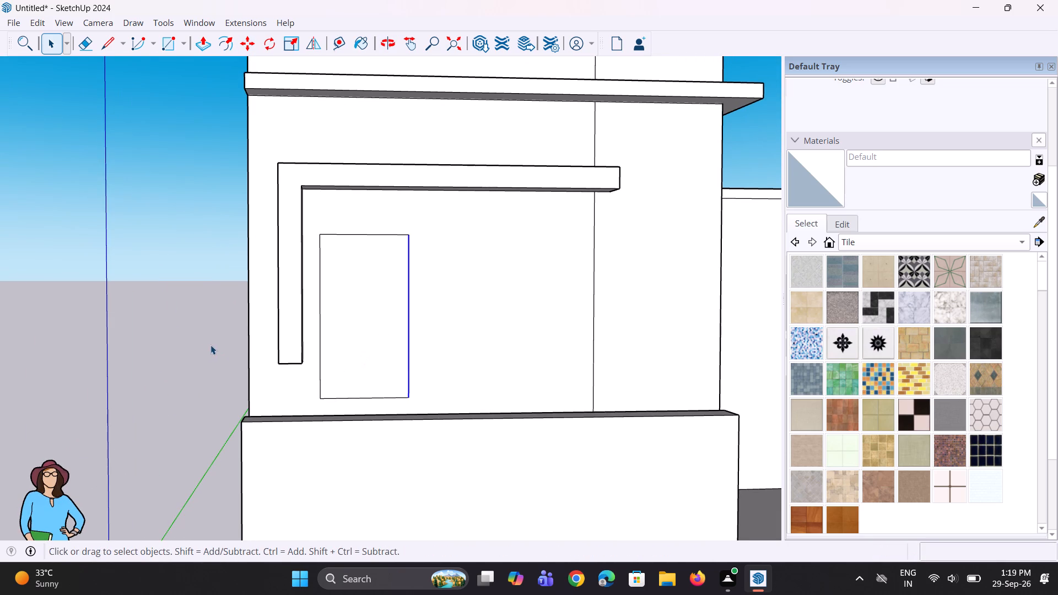
click(205, 344)
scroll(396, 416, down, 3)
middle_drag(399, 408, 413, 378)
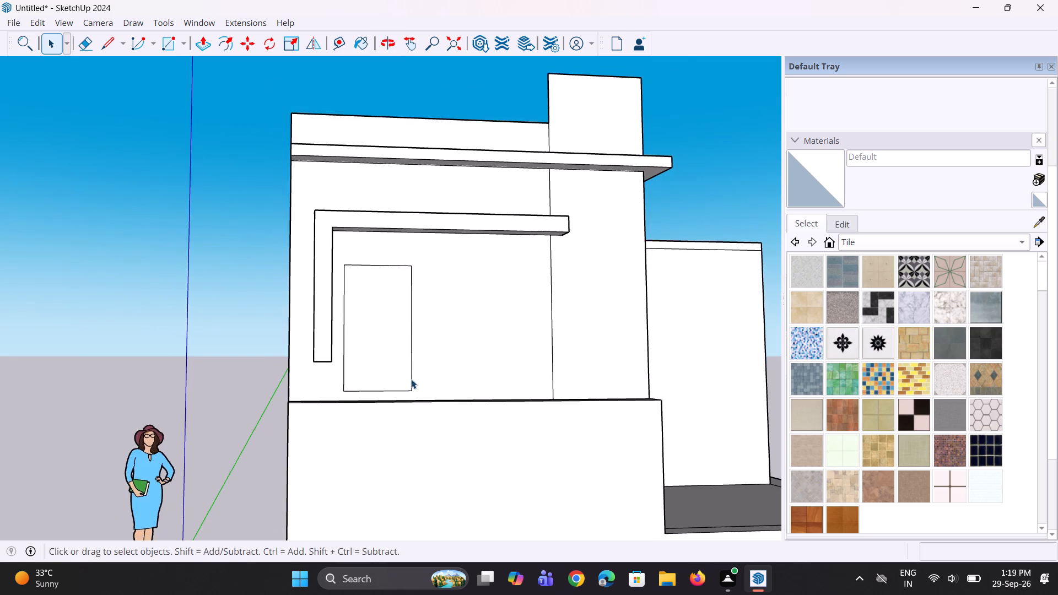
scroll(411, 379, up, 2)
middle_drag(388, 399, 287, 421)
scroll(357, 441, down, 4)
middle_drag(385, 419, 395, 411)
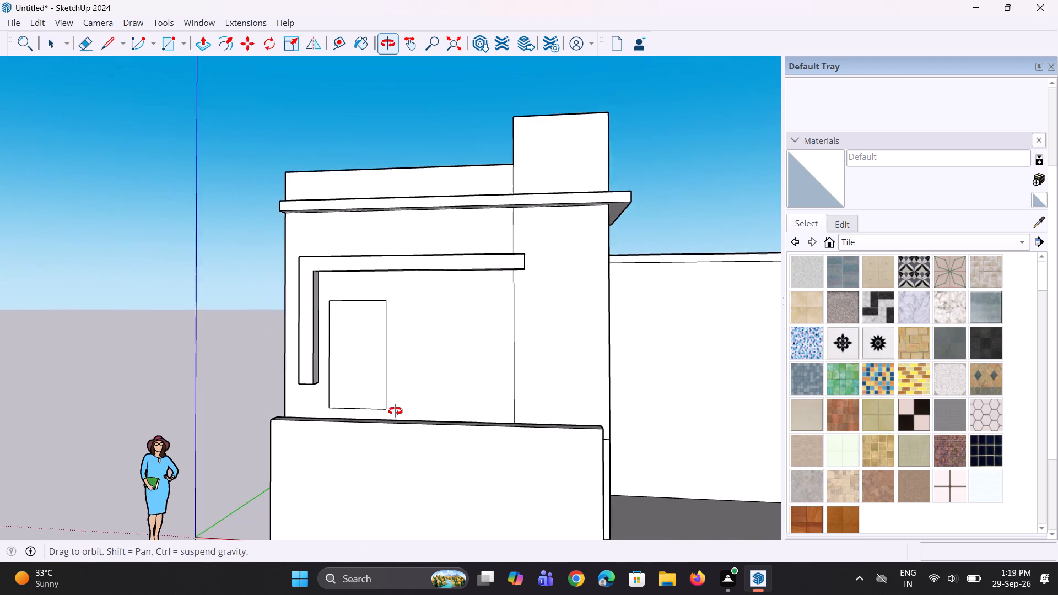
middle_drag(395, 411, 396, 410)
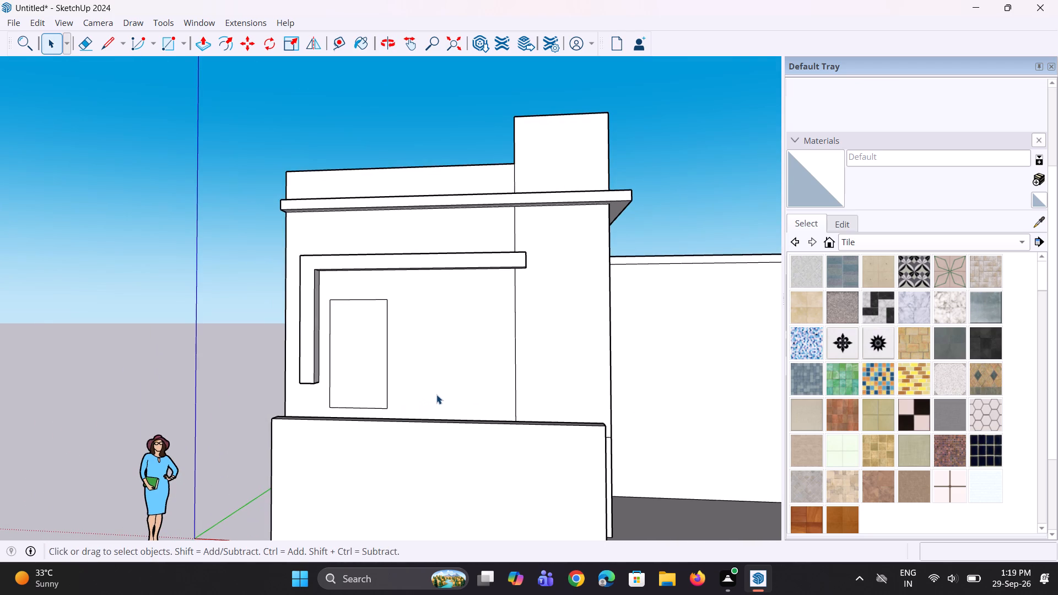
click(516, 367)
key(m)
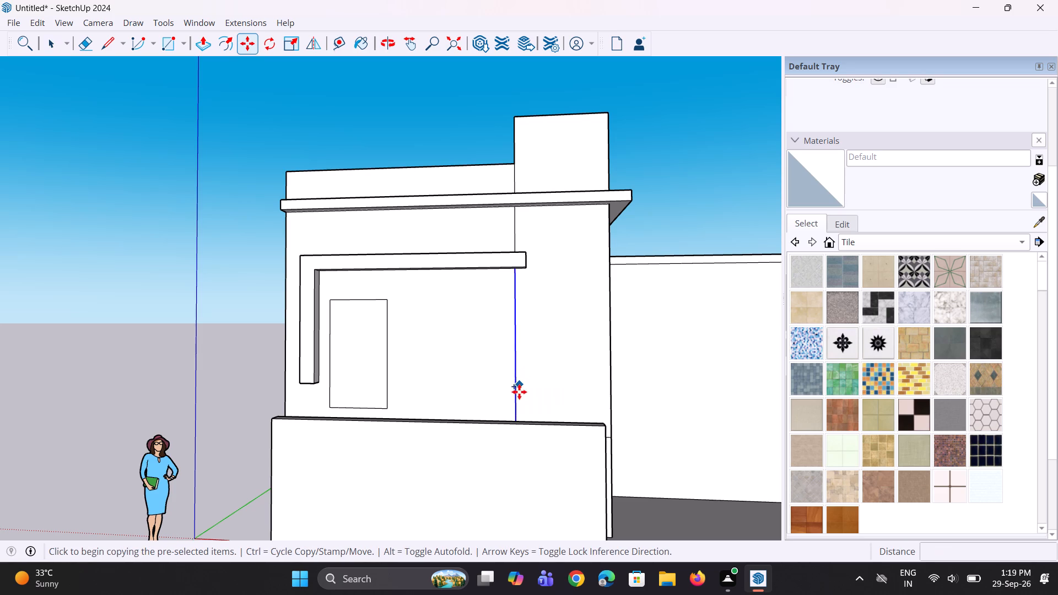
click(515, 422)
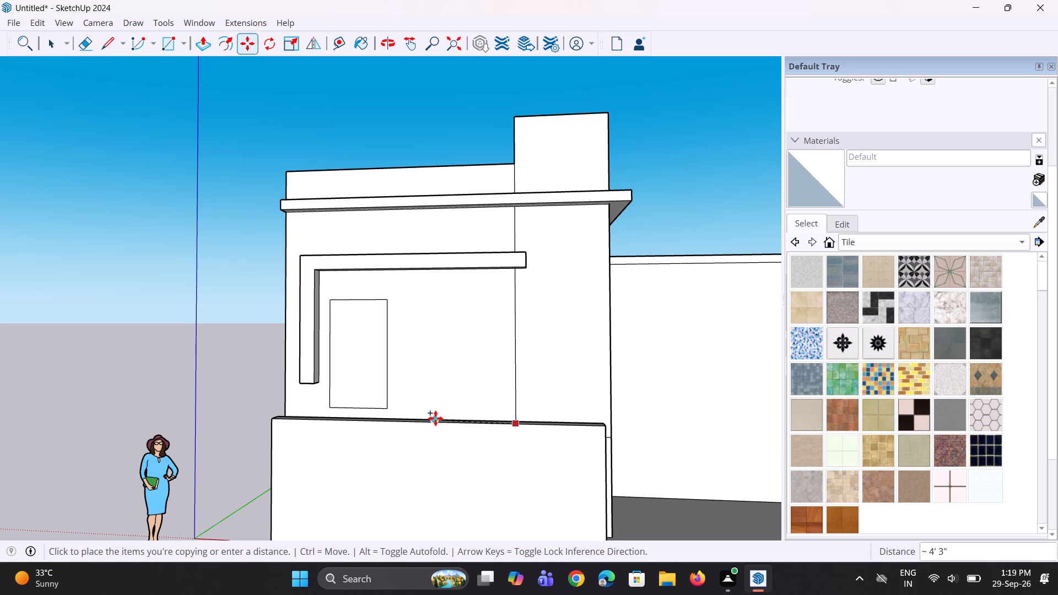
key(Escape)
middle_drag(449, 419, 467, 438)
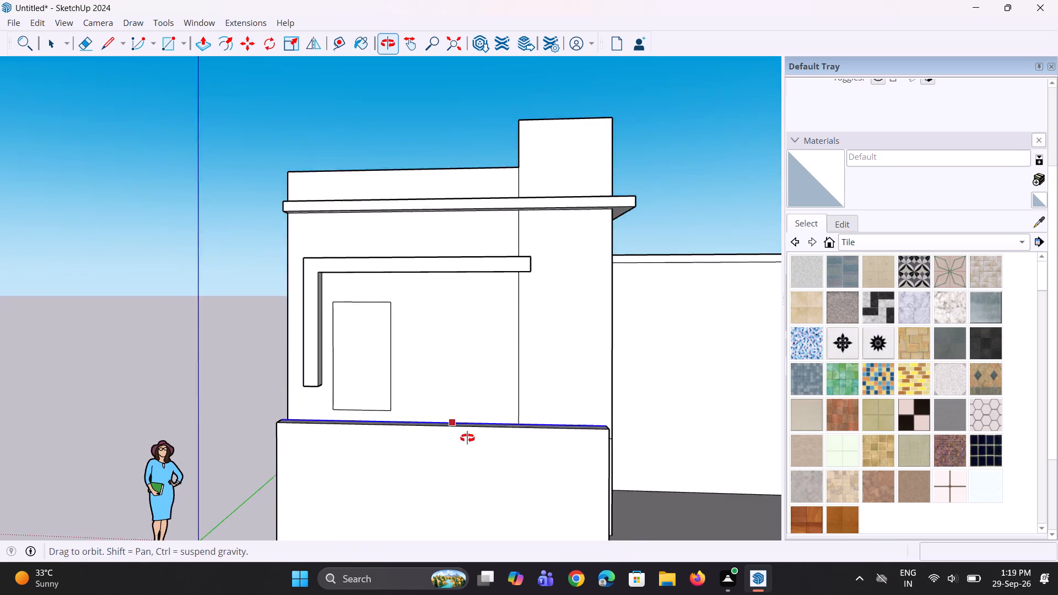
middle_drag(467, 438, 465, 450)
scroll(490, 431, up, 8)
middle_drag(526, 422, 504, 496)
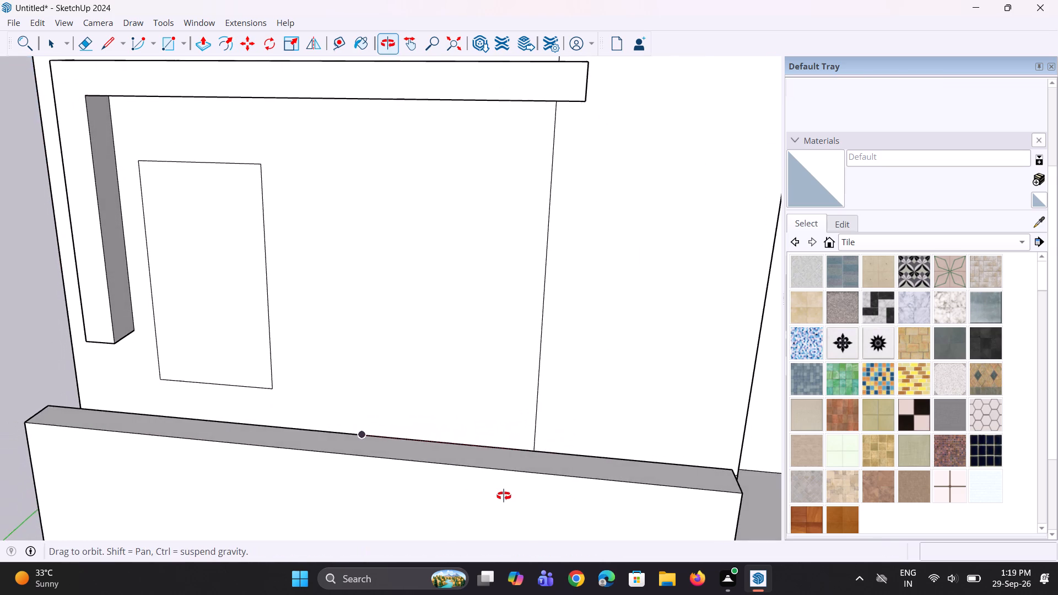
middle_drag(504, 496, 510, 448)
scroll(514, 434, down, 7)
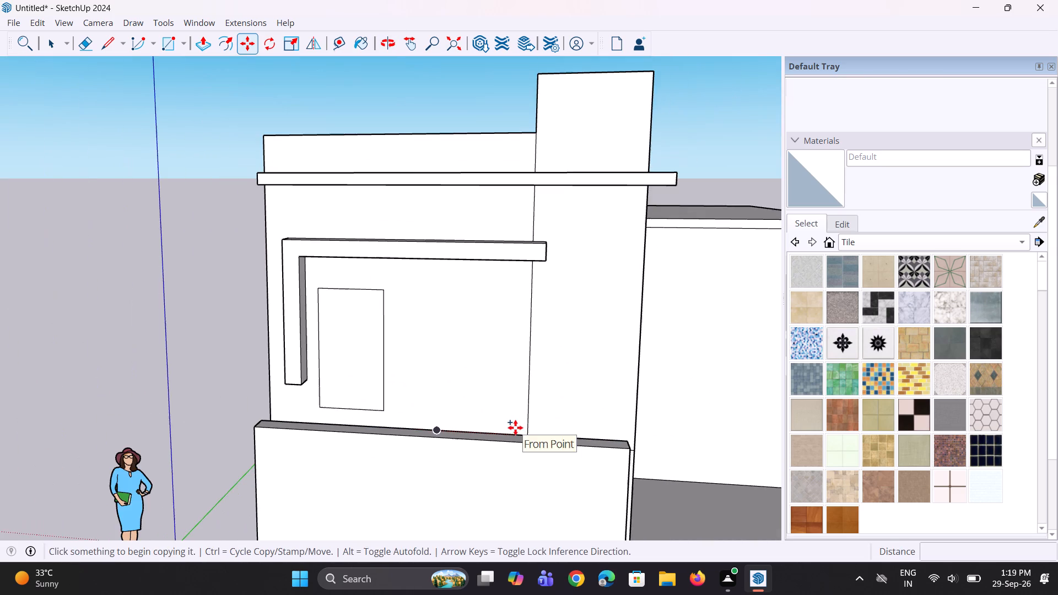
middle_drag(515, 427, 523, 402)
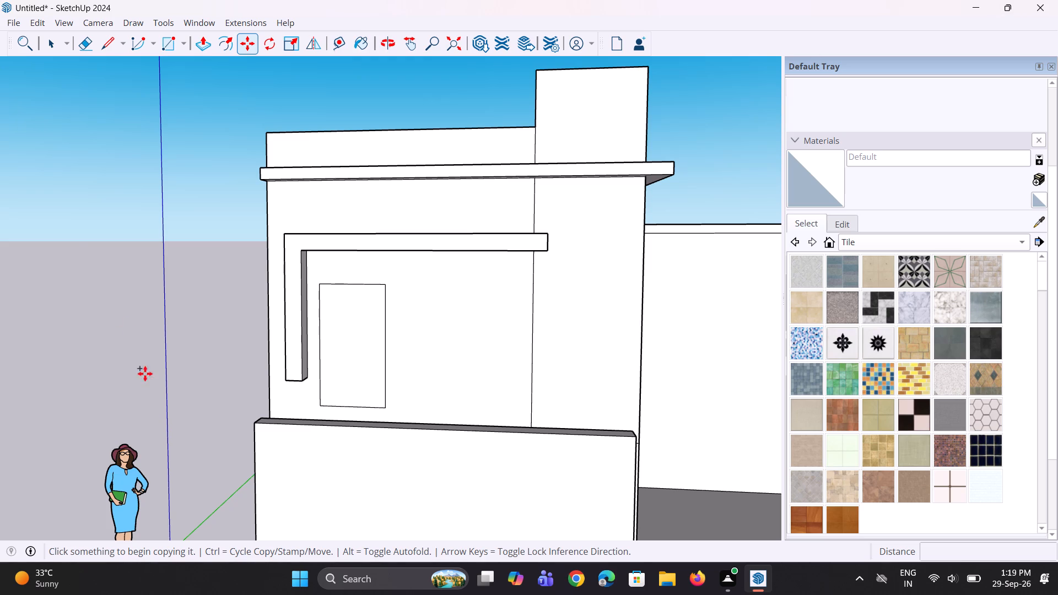
Copy the wall's vertical dividing edge about 6' 2" along the frame's underside toward the rectangle, dividing the span into 6 equal spaces.
scroll(363, 450, down, 5)
middle_drag(347, 441, 431, 435)
scroll(492, 412, up, 8)
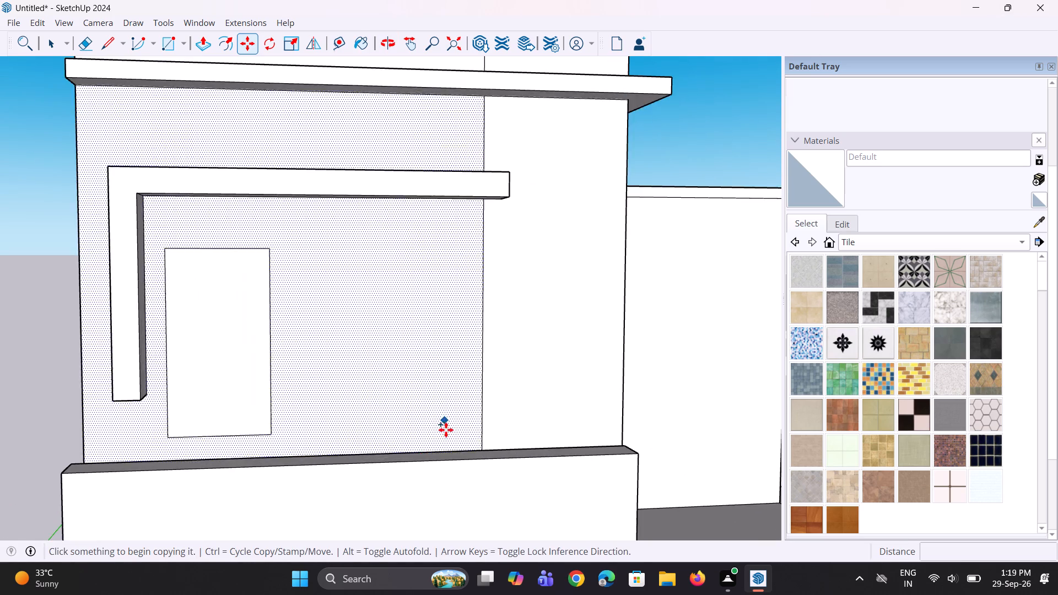
scroll(451, 456, up, 2)
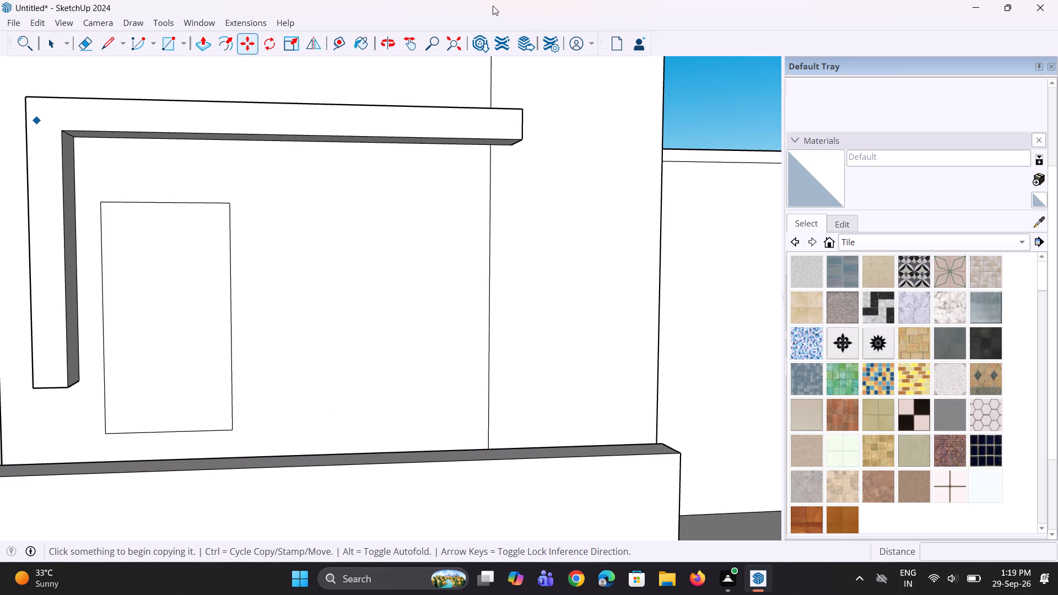
key(space)
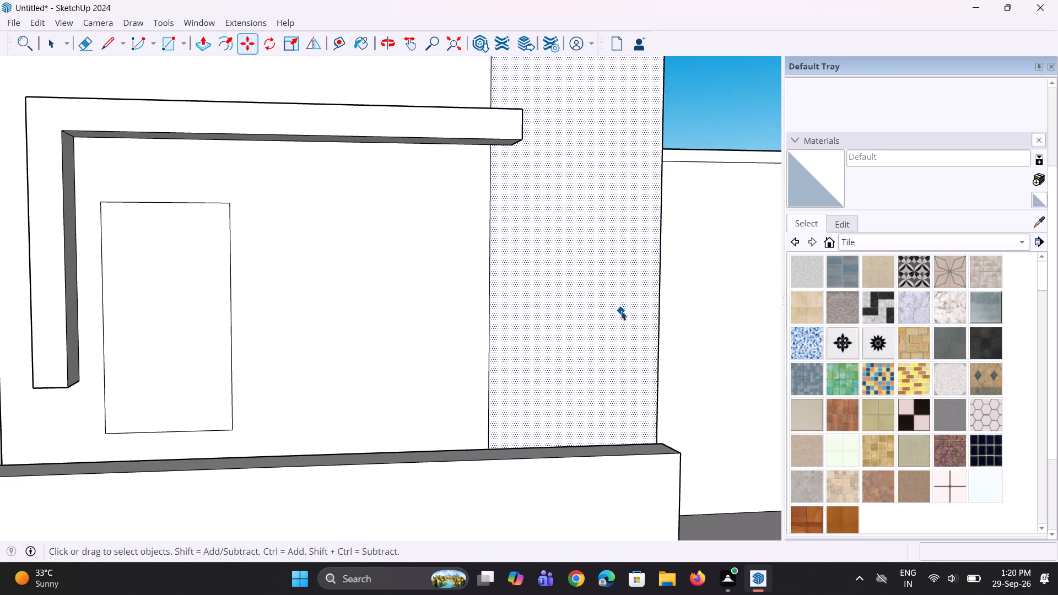
click(489, 338)
key(m)
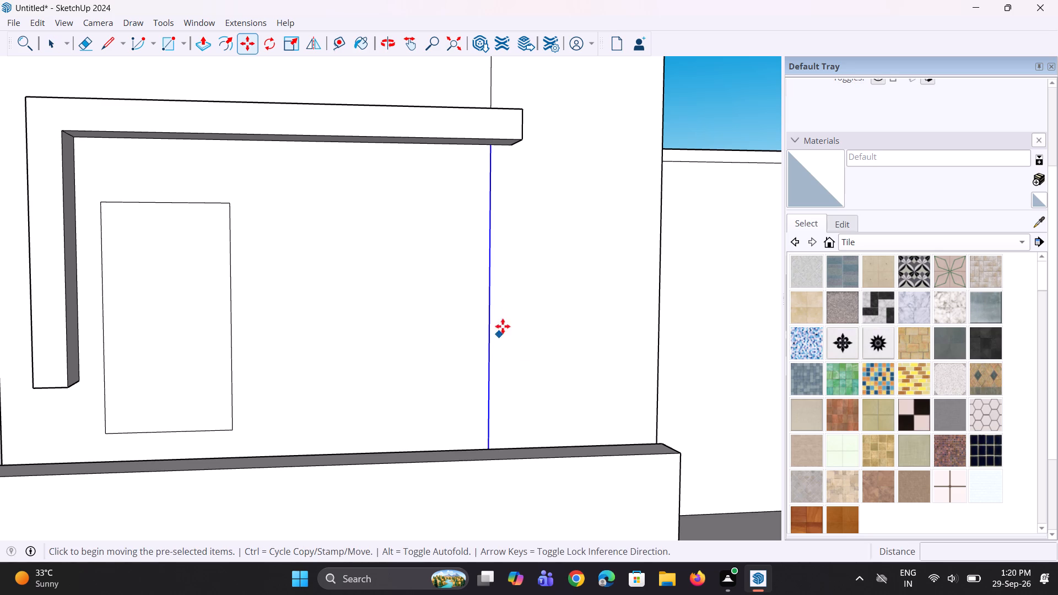
click(490, 149)
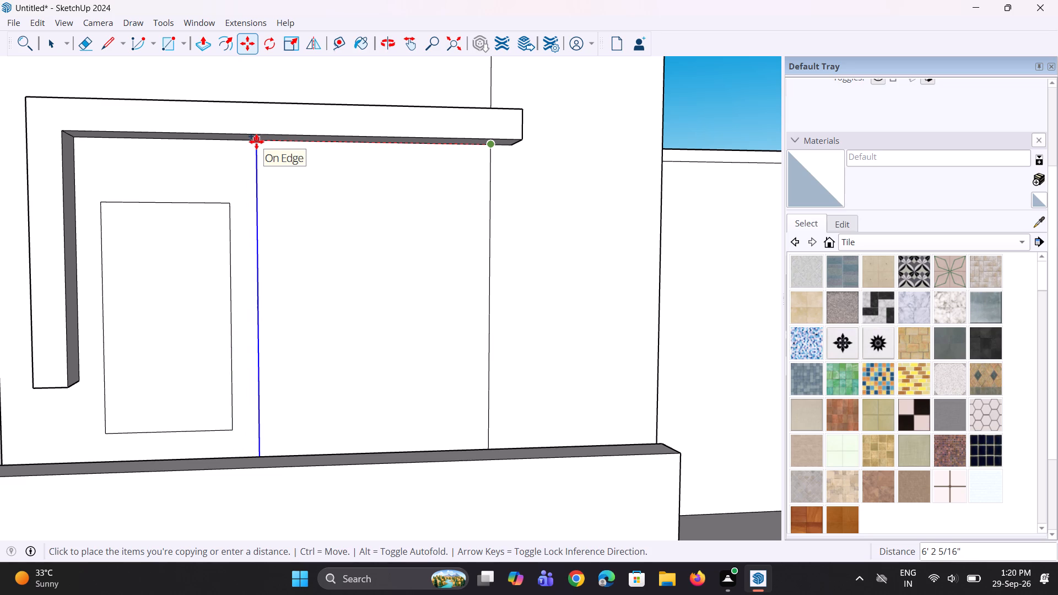
click(256, 142)
key(slash)
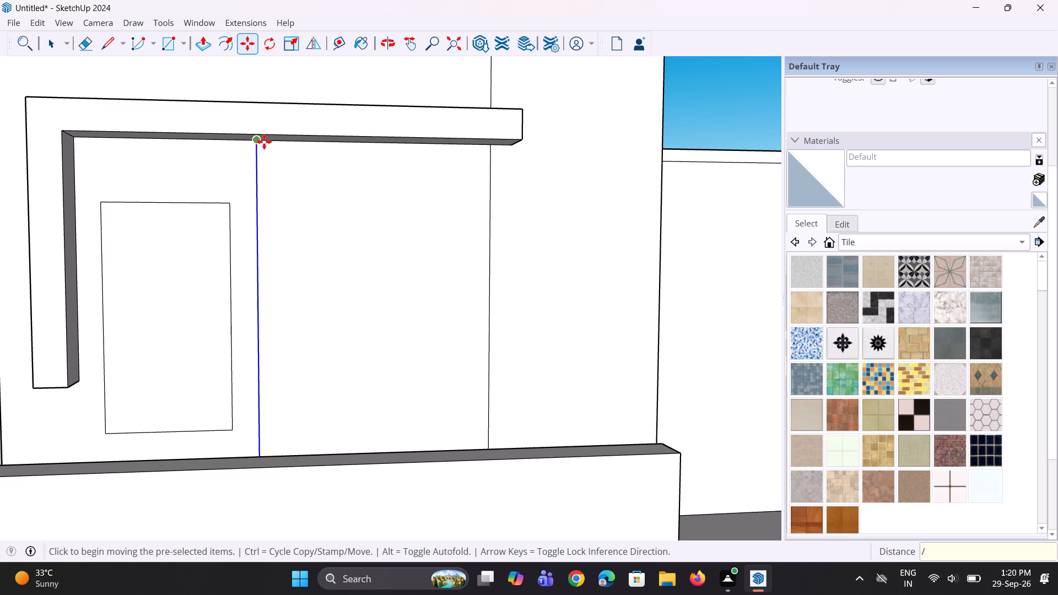
key(6)
key(Return)
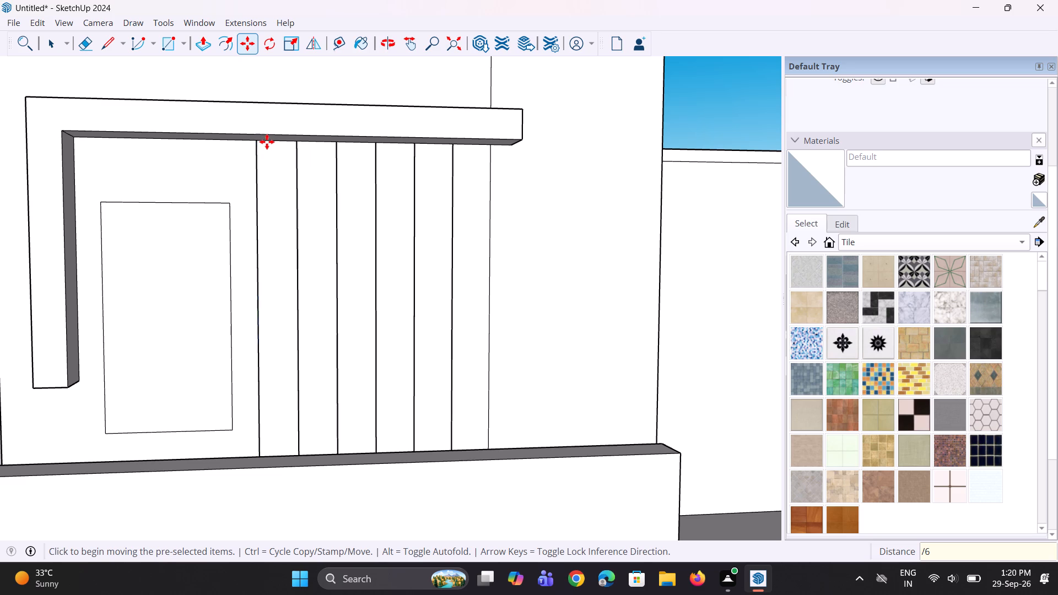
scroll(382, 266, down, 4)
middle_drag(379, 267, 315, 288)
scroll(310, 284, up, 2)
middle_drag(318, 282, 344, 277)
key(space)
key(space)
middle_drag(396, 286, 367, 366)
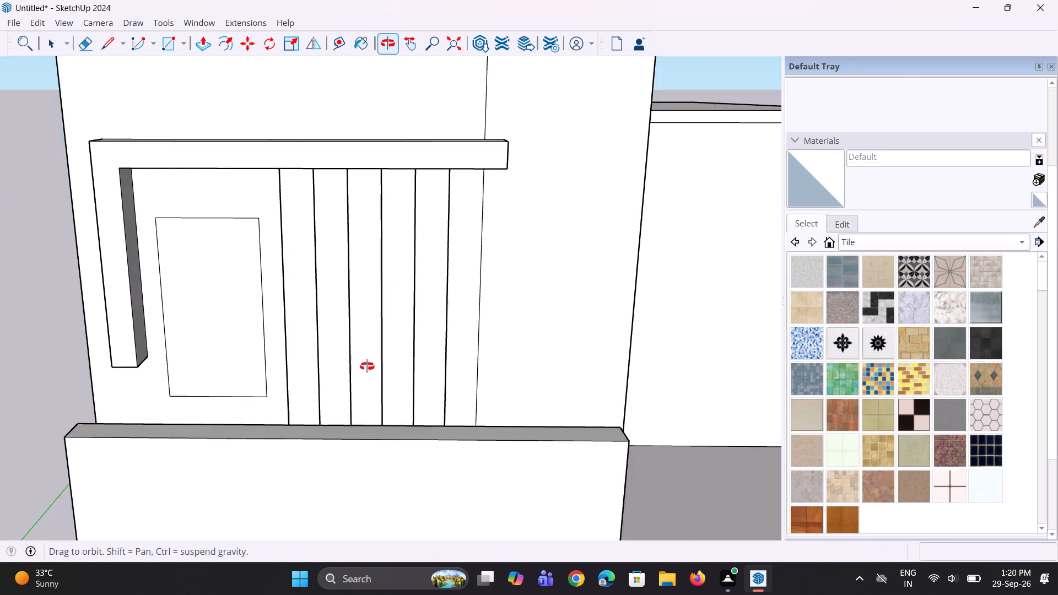
Examine where the vertical divisions end at the bottom of the wall, behind the low front wall.
middle_drag(367, 366, 84, 195)
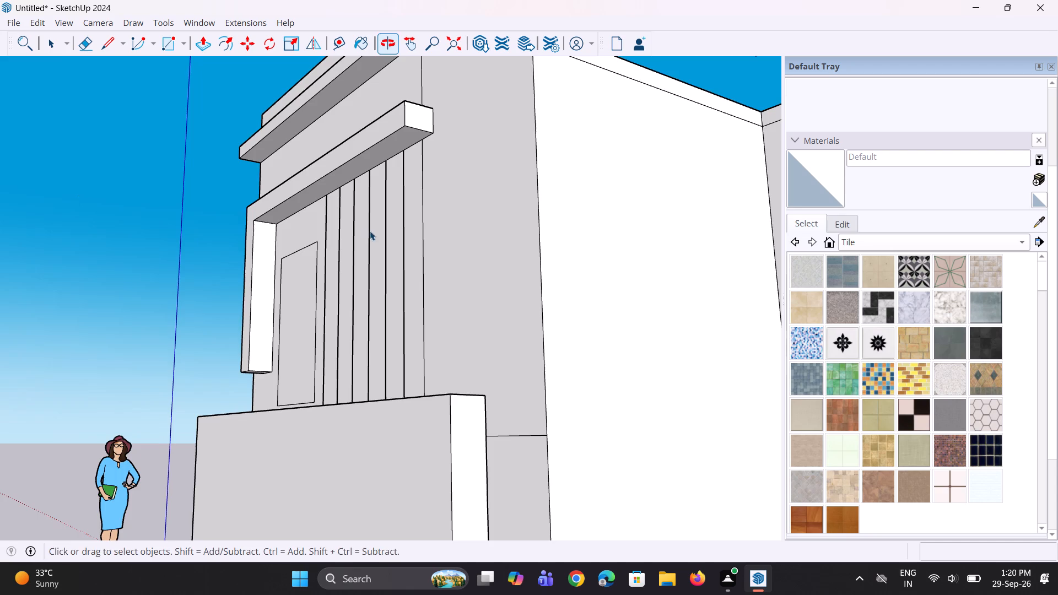
middle_drag(420, 244, 371, 376)
scroll(349, 435, up, 2)
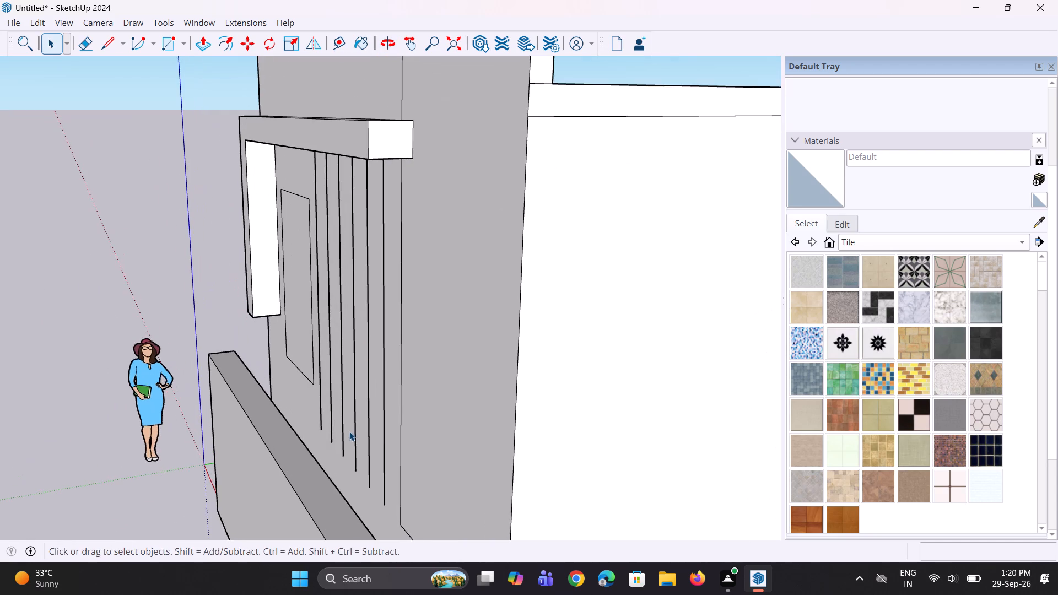
middle_drag(350, 431, 434, 455)
scroll(430, 457, up, 3)
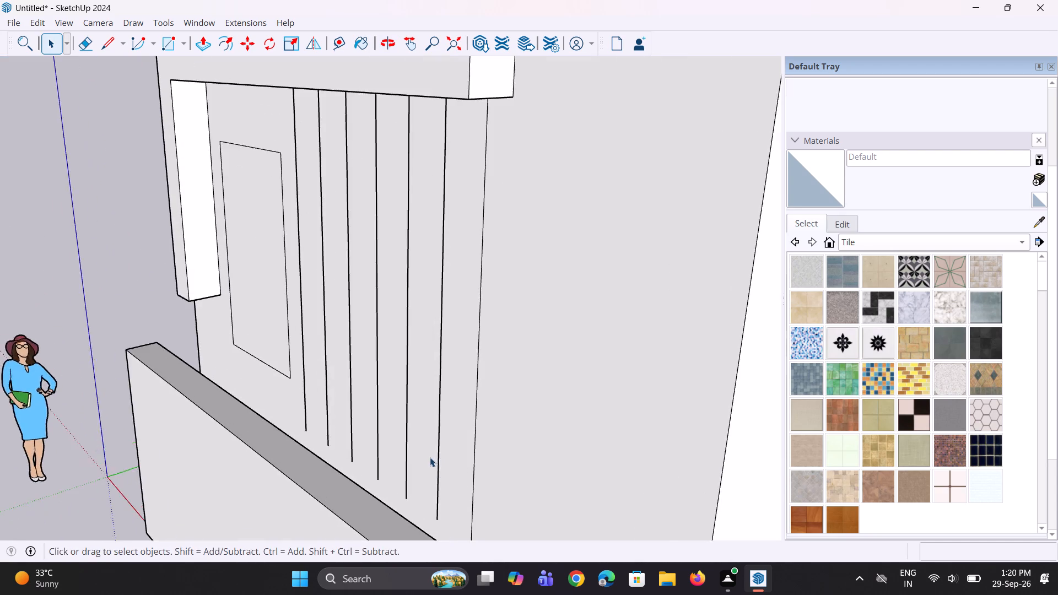
middle_drag(430, 456, 502, 453)
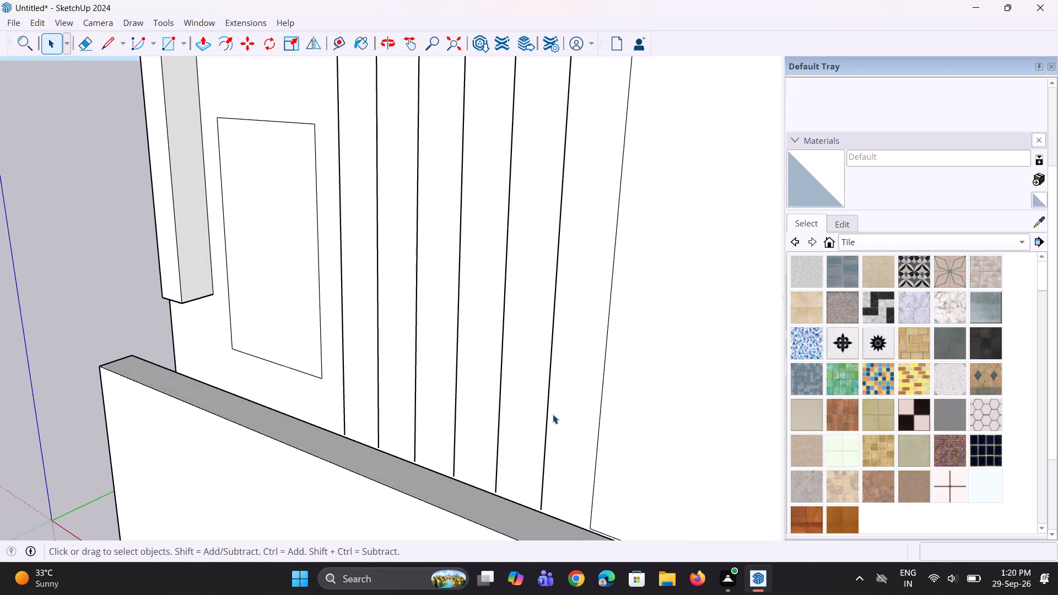
middle_drag(553, 414, 576, 415)
middle_drag(587, 413, 377, 404)
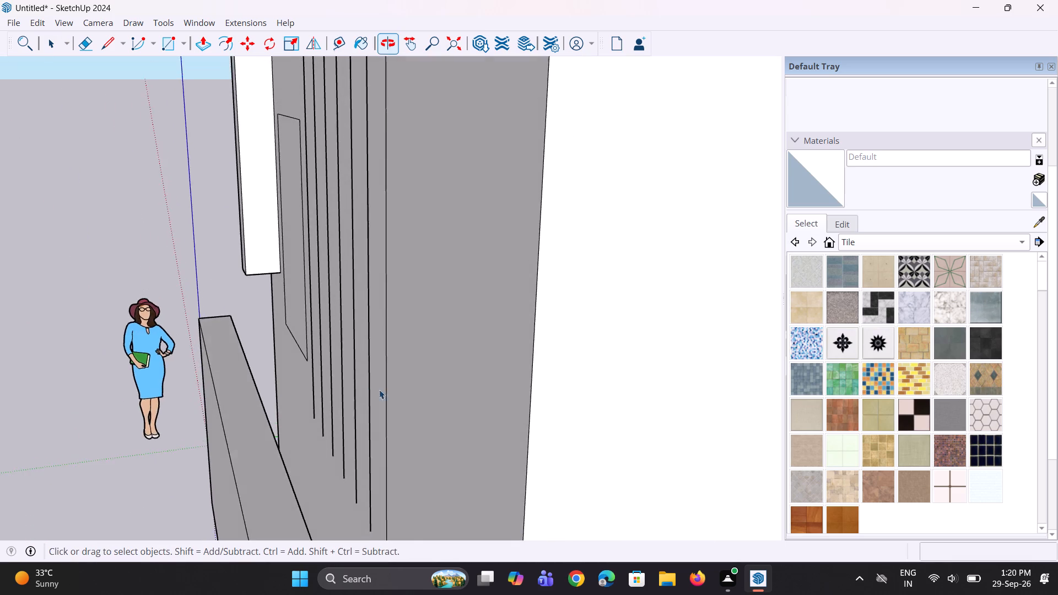
scroll(381, 364, down, 5)
middle_drag(382, 358, 381, 368)
scroll(390, 359, down, 8)
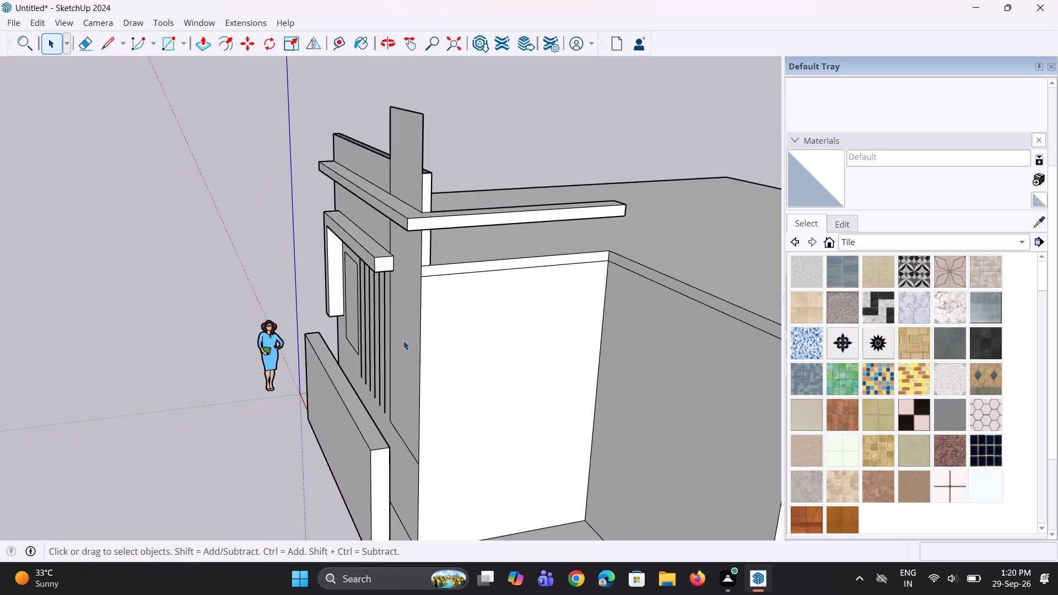
middle_drag(404, 360, 393, 363)
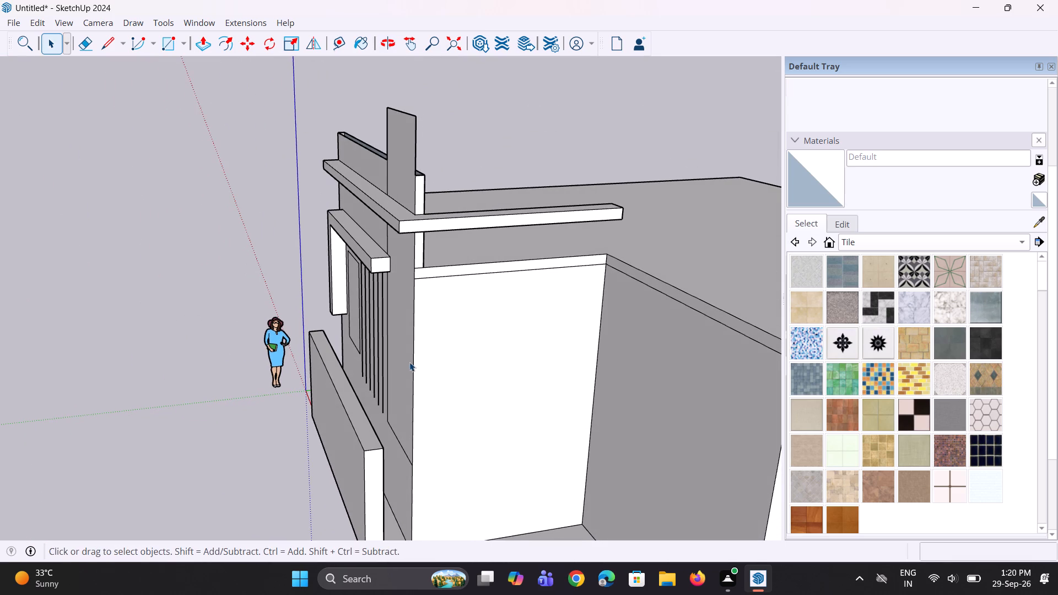
middle_drag(409, 362, 396, 359)
scroll(402, 469, up, 8)
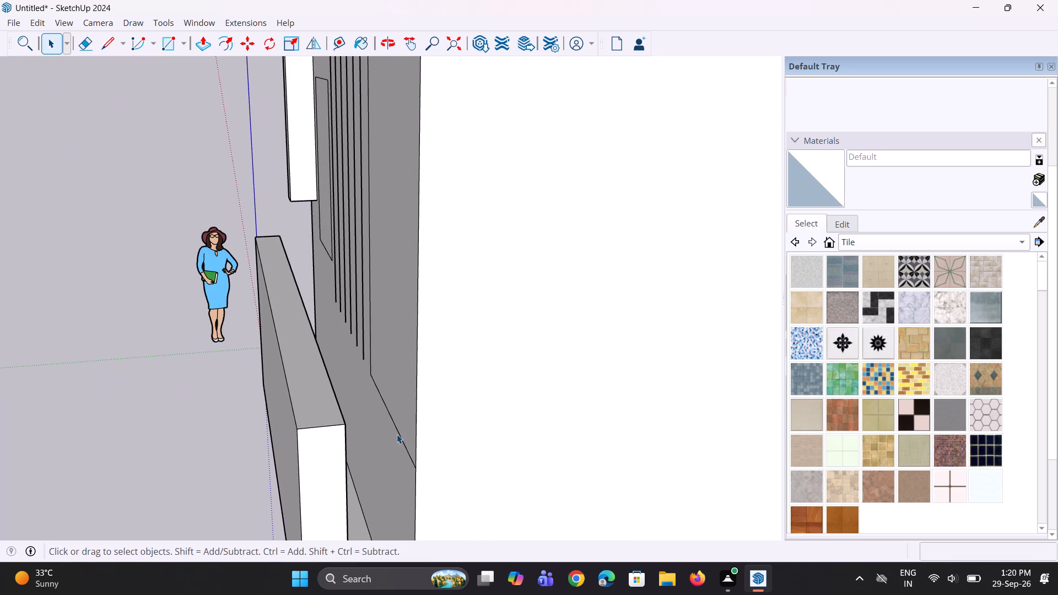
Undo the six-space copy of the wall's vertical dividing edge.
key(ctrl+z)
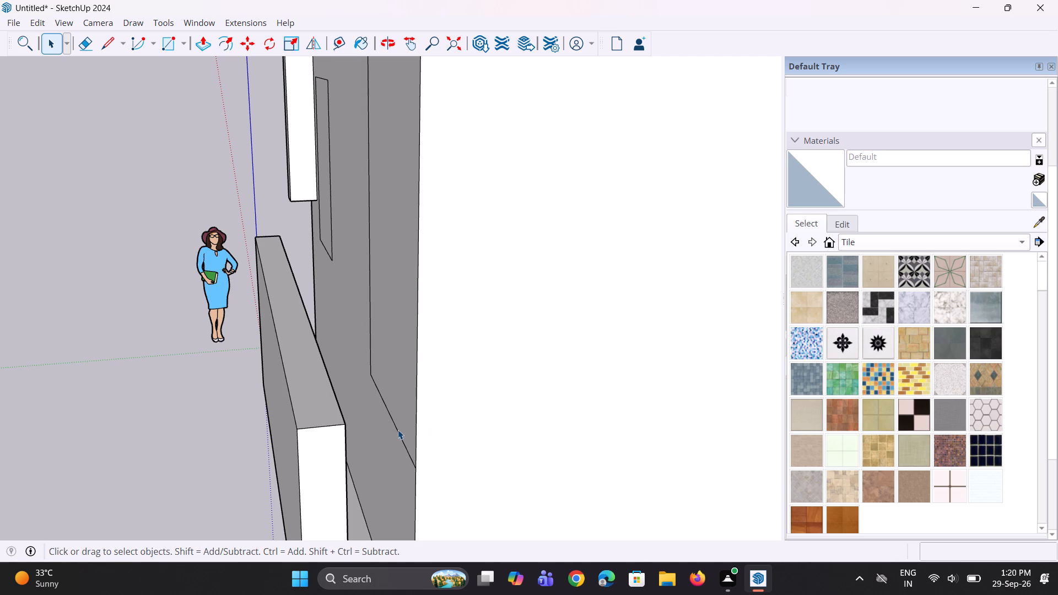
Move the short horizontal edge at the foot of the vertical dividing edge straight down to the floor at the wall's corner.
click(398, 430)
scroll(401, 394, down, 4)
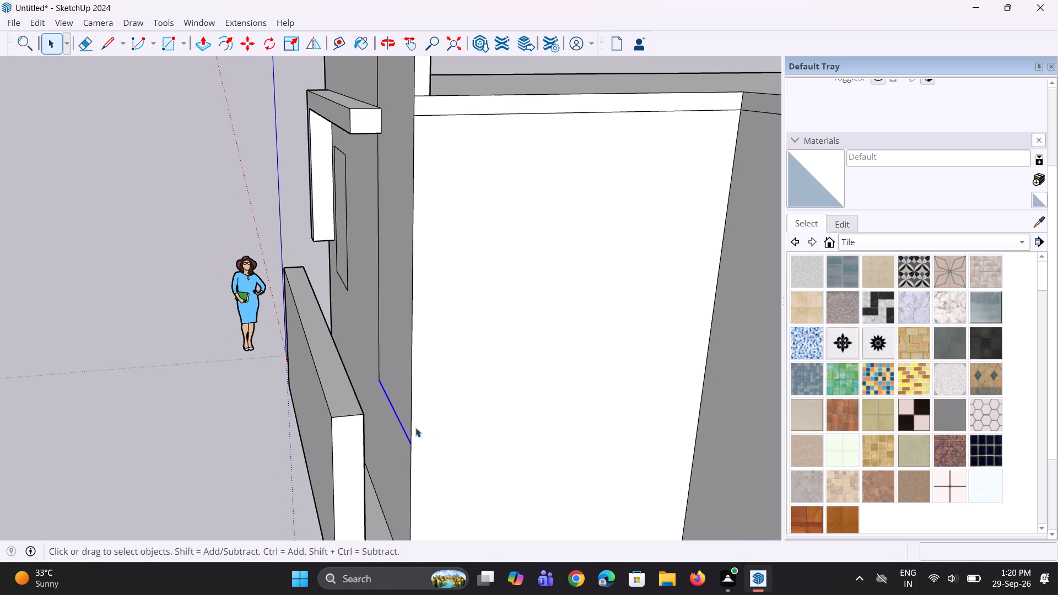
key(m)
click(407, 442)
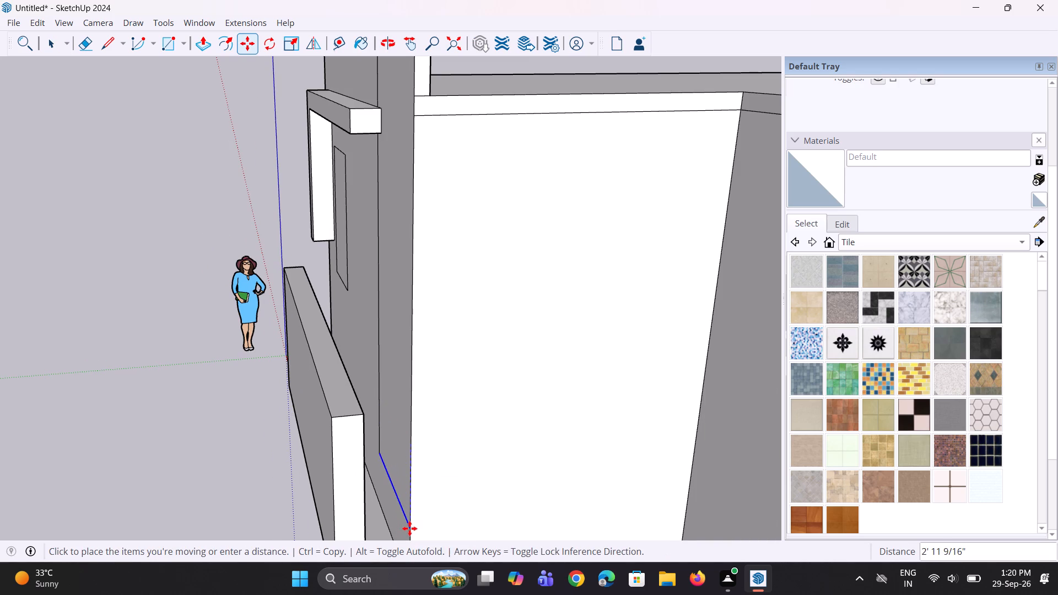
scroll(409, 528, down, 11)
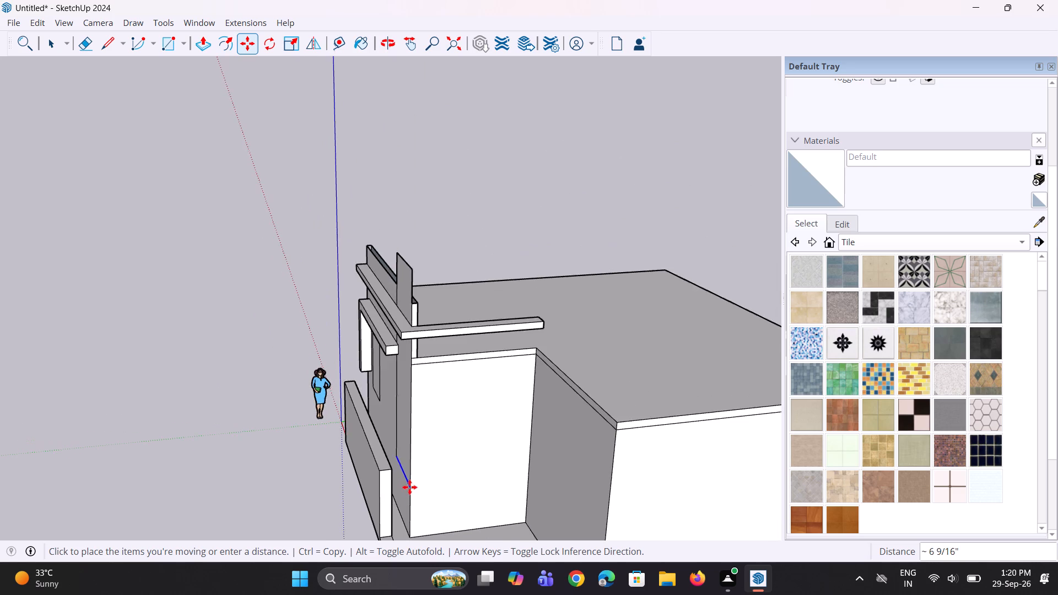
scroll(409, 487, down, 1)
scroll(406, 519, up, 9)
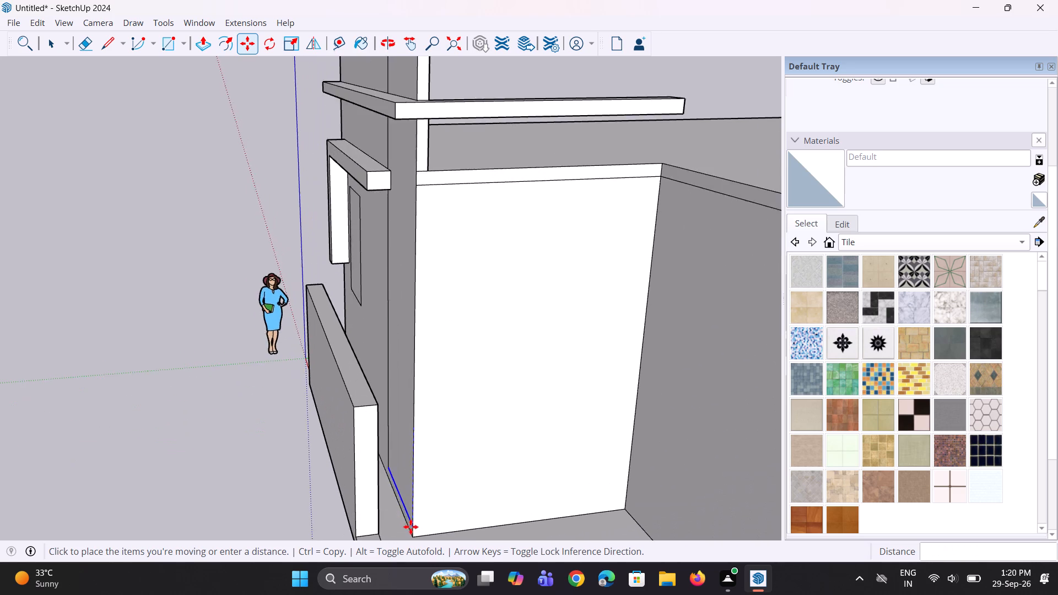
scroll(411, 527, down, 11)
scroll(409, 511, up, 7)
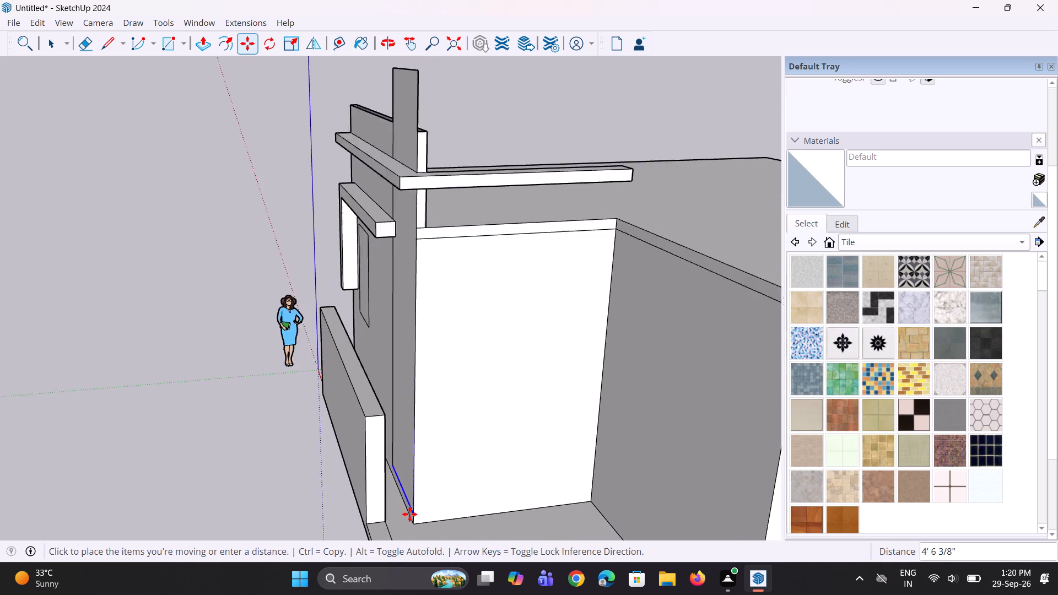
scroll(409, 514, up, 3)
click(410, 518)
middle_drag(404, 462, 499, 457)
key(space)
key(space)
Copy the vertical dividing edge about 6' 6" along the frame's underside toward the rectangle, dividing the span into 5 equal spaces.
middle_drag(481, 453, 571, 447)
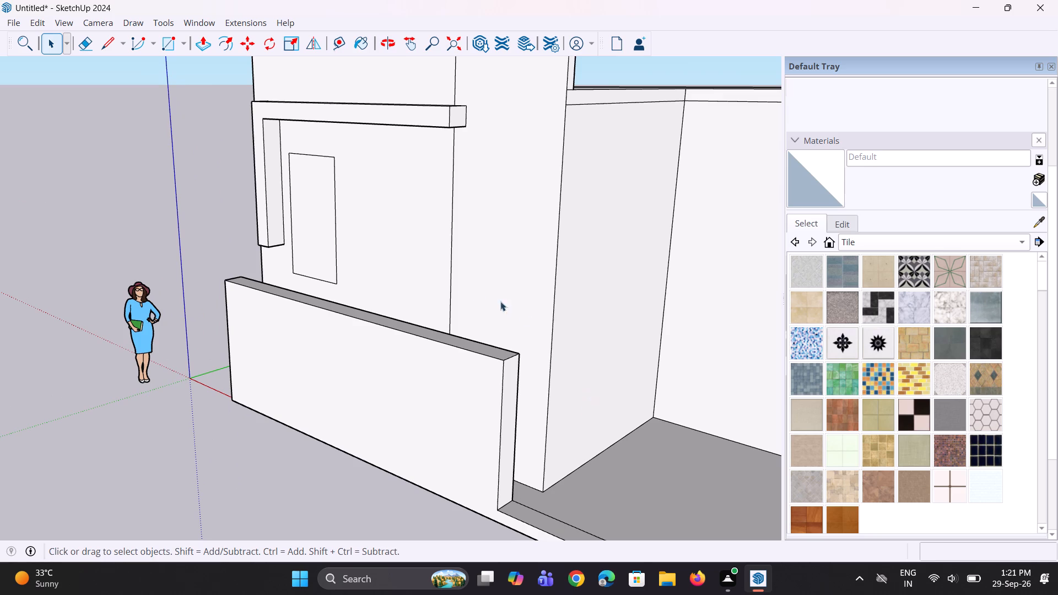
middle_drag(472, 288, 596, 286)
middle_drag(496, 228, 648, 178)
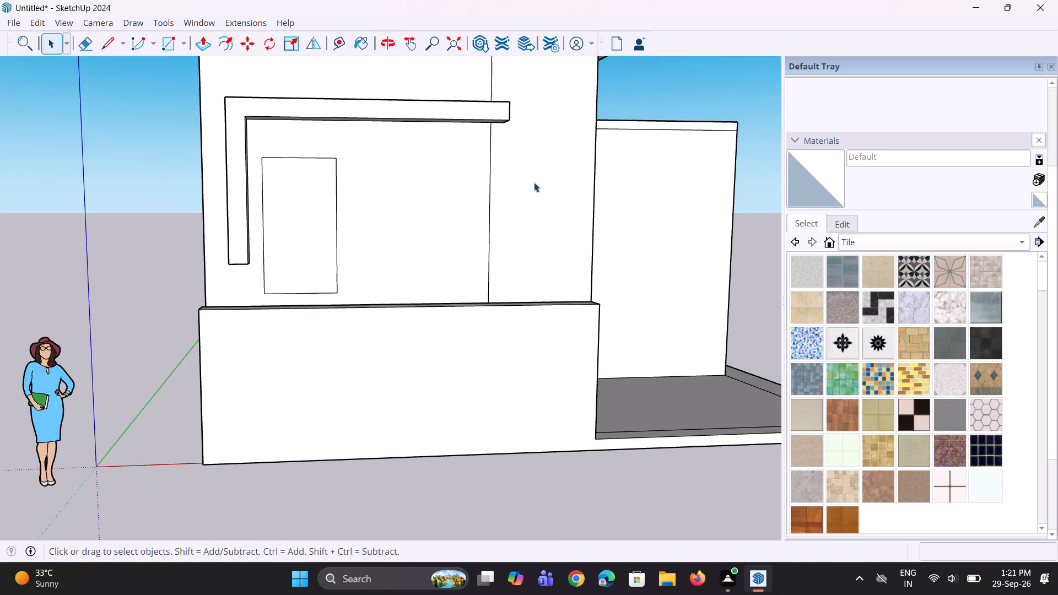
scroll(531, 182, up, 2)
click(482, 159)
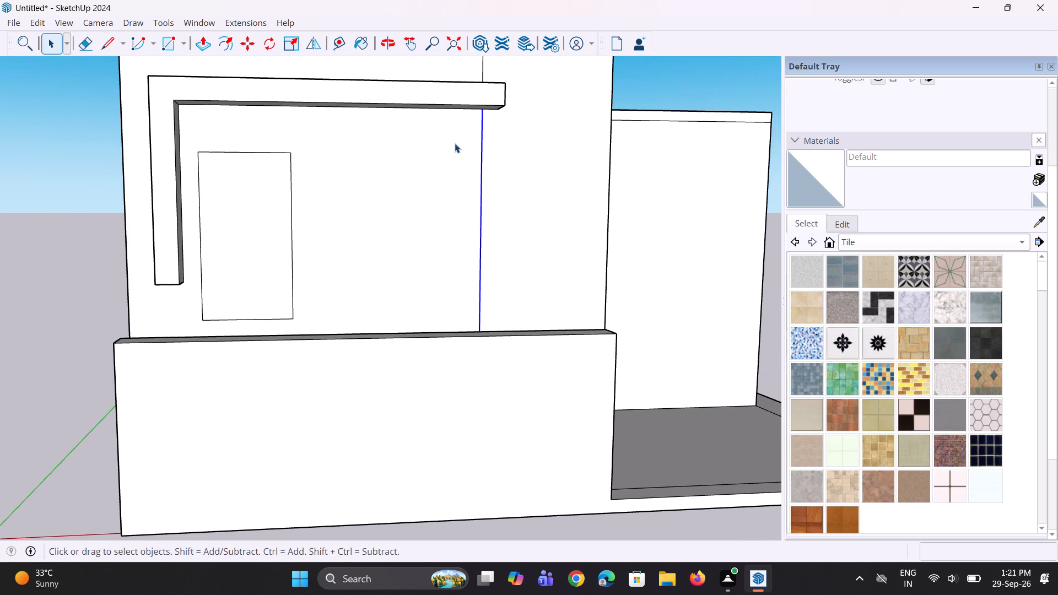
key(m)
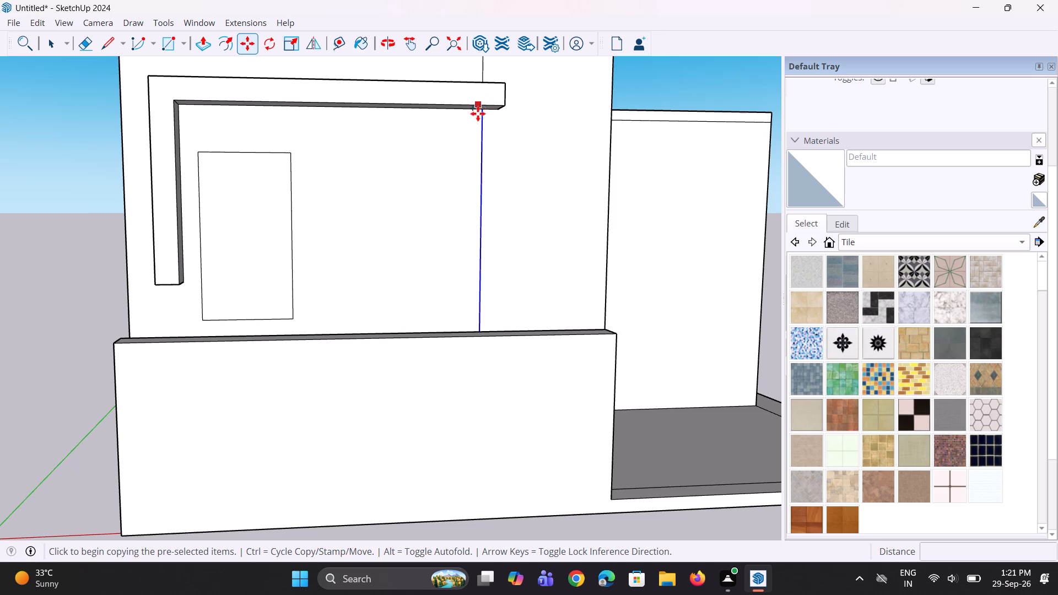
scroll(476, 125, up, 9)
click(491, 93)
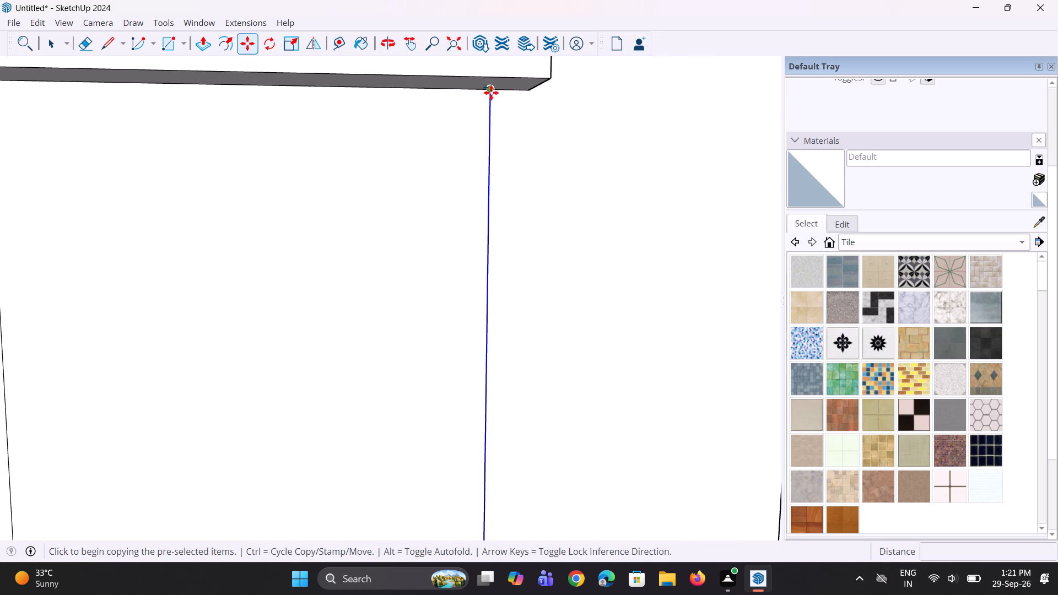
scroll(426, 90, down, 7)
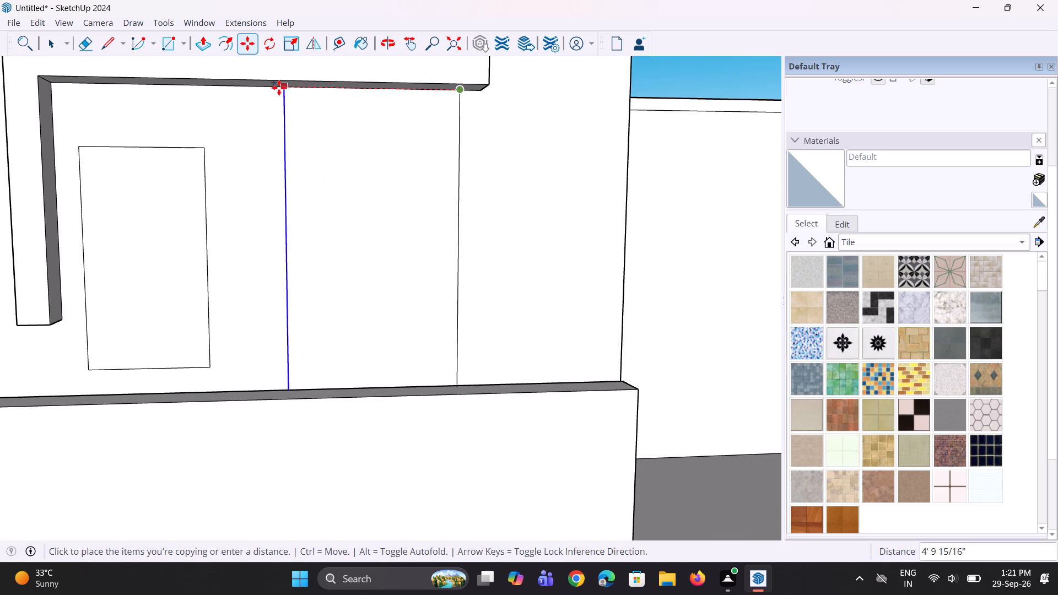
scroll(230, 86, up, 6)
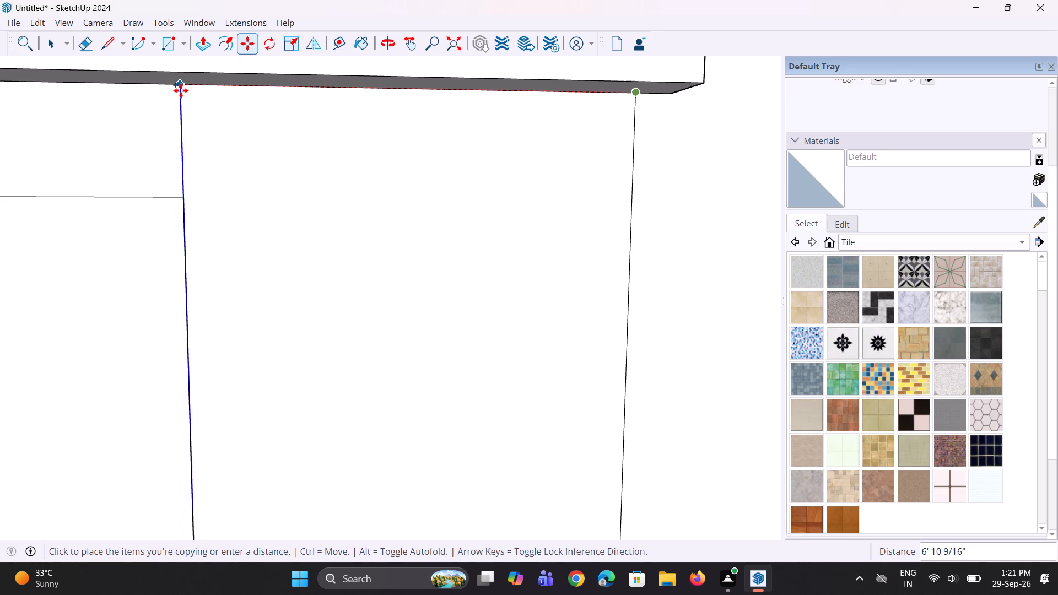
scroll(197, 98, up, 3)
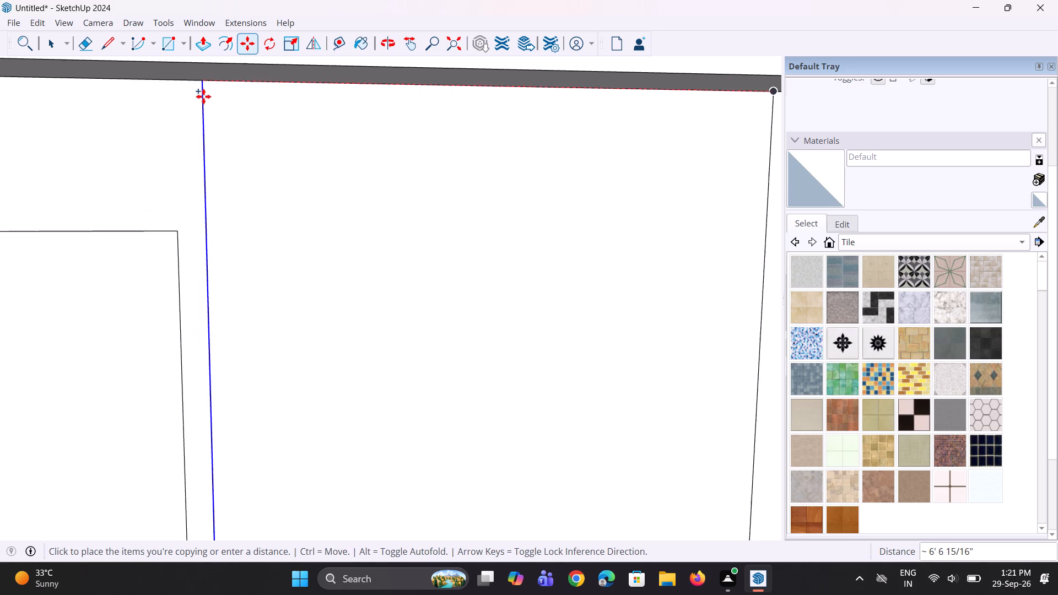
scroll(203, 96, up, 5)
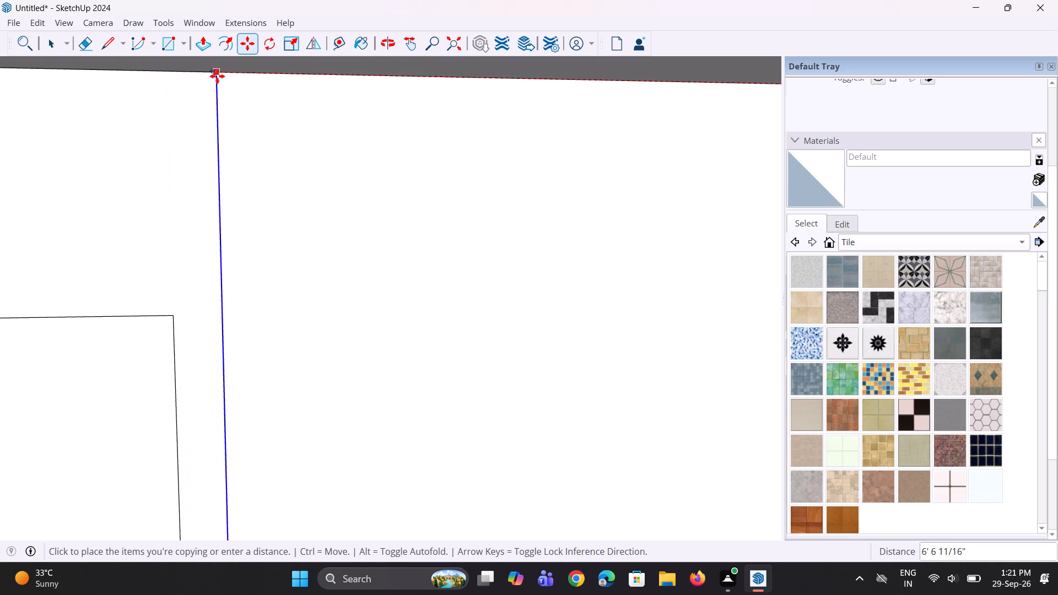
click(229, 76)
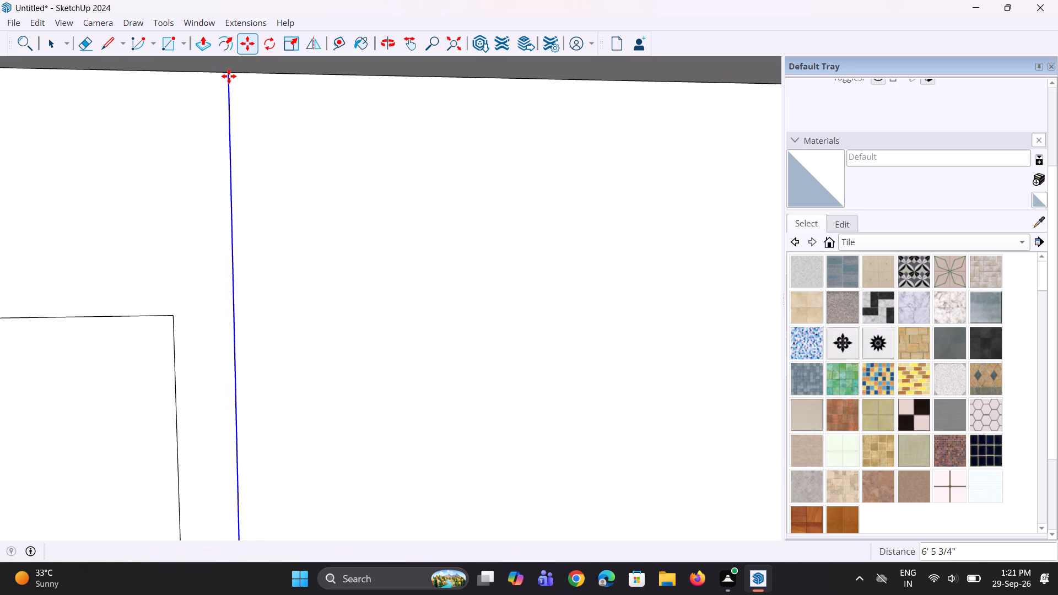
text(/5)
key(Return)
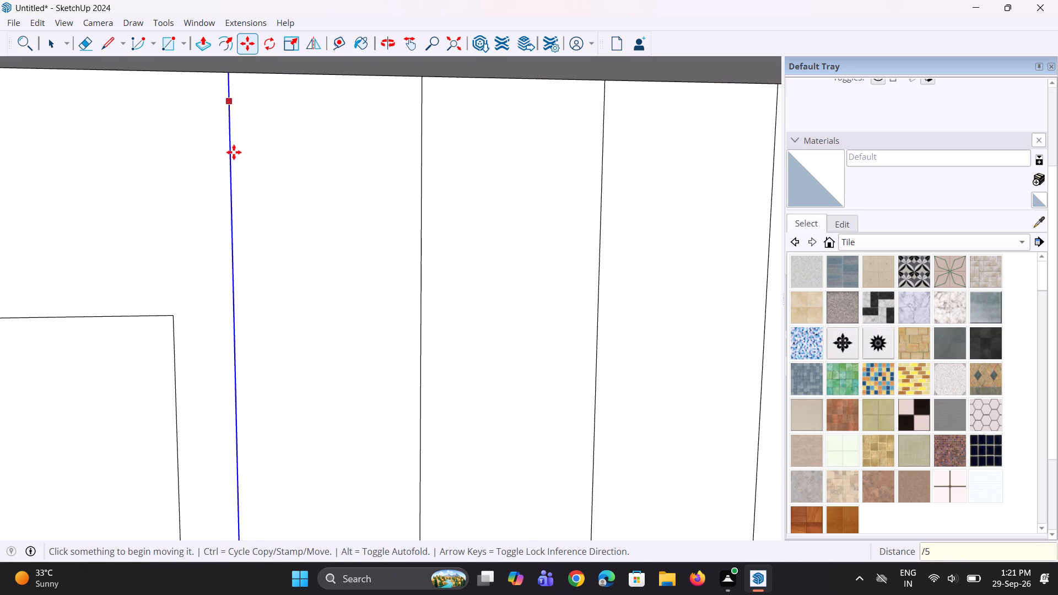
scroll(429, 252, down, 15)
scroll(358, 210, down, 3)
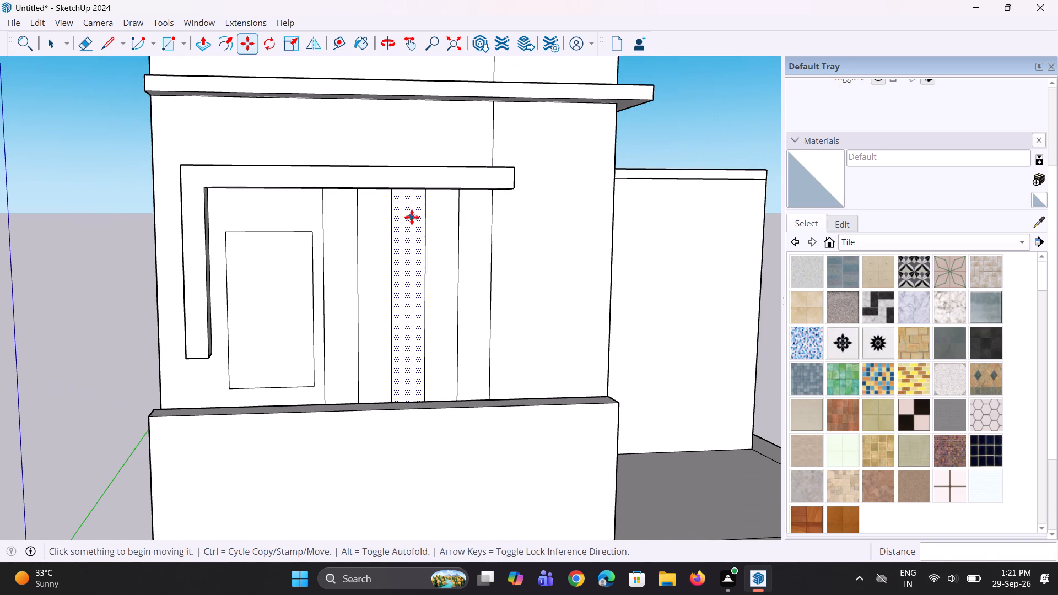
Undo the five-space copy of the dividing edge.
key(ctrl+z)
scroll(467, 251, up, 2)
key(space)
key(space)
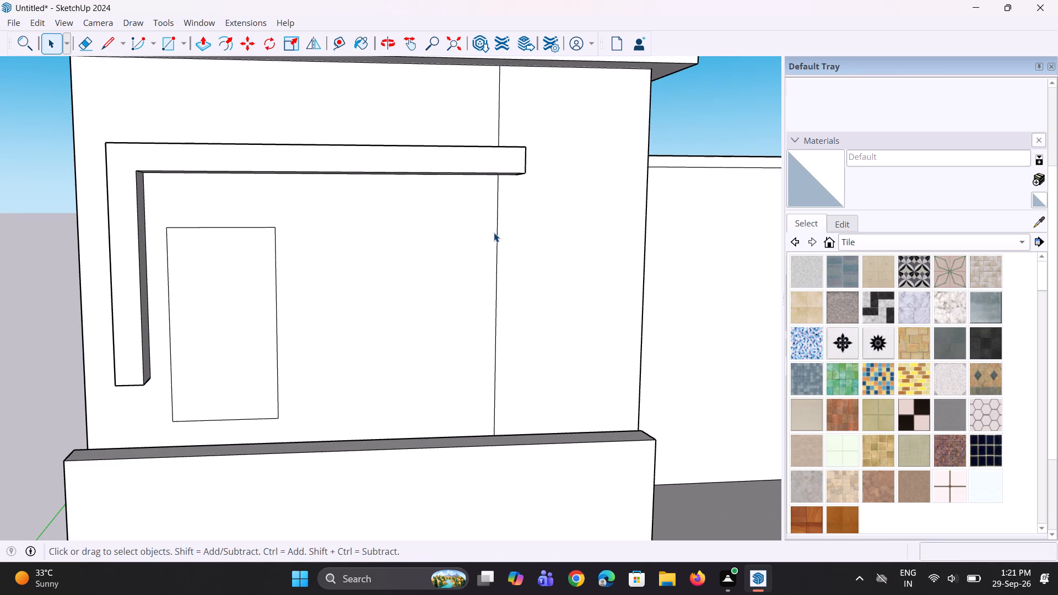
Copy the vertical dividing edge below the frame about 6' along its underside toward the rectangle, dividing the span into 6 equal spaces.
click(495, 232)
click(498, 207)
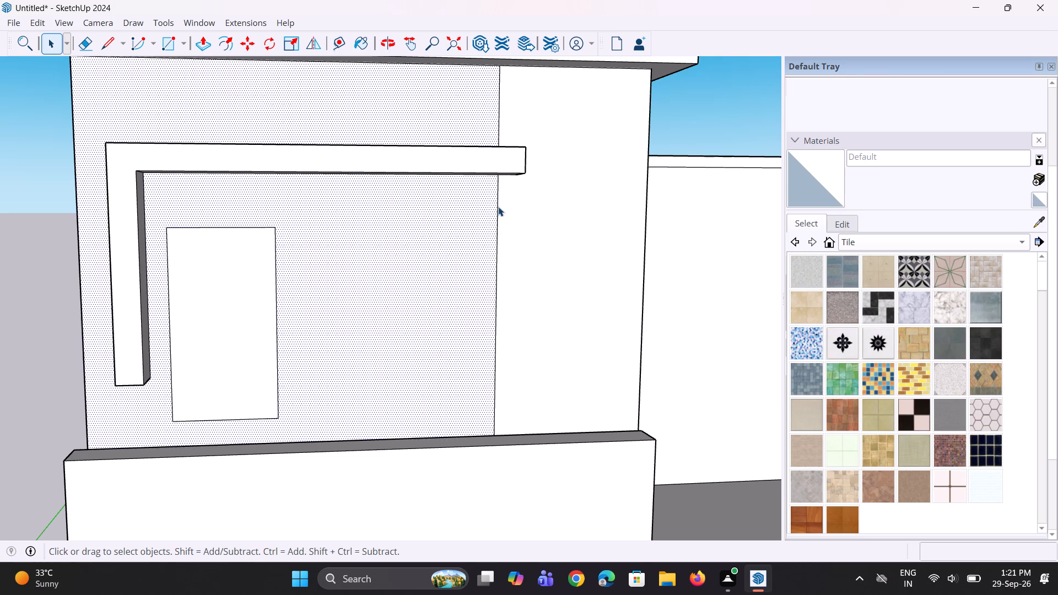
scroll(495, 171, up, 4)
middle_drag(487, 184, 492, 131)
scroll(492, 169, up, 5)
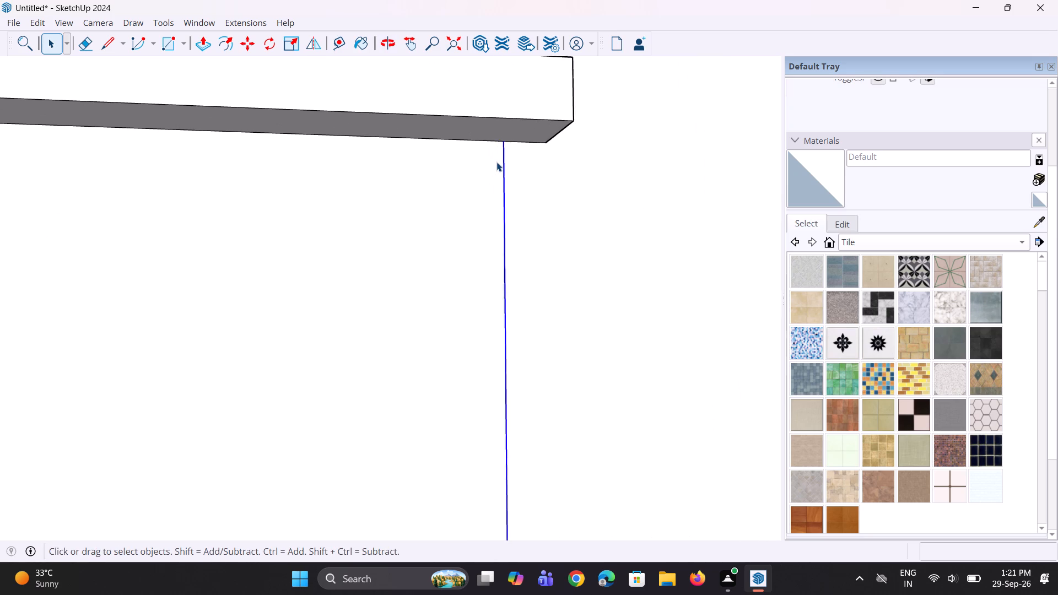
scroll(496, 162, up, 1)
key(m)
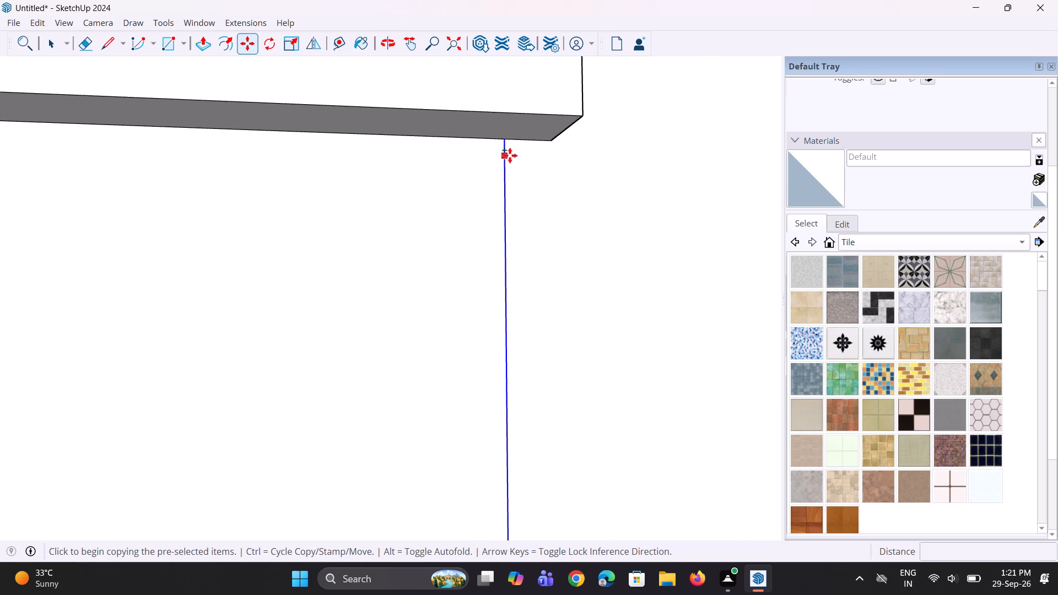
click(506, 140)
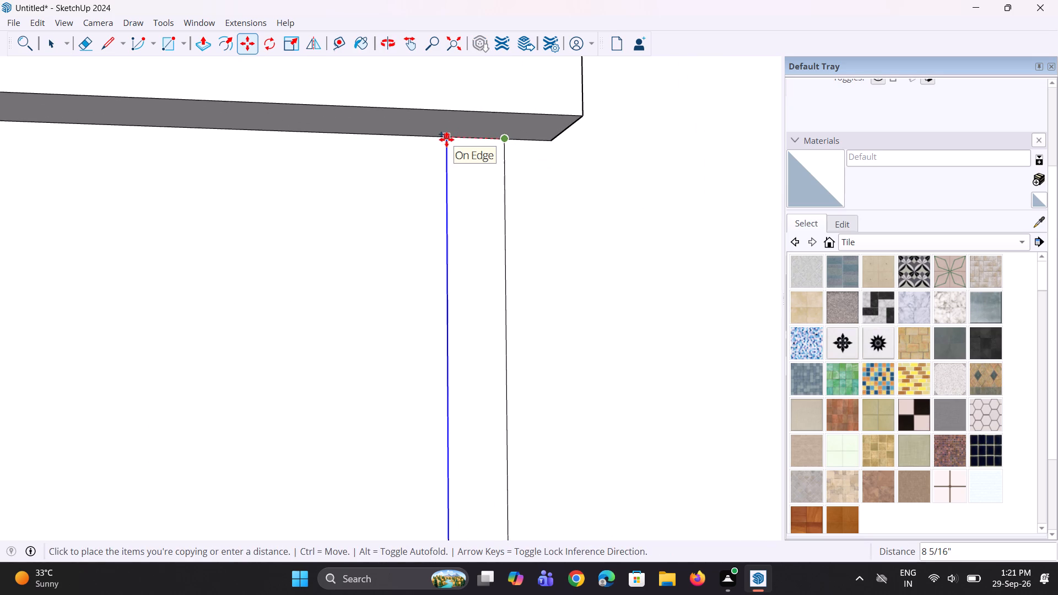
scroll(446, 139, down, 6)
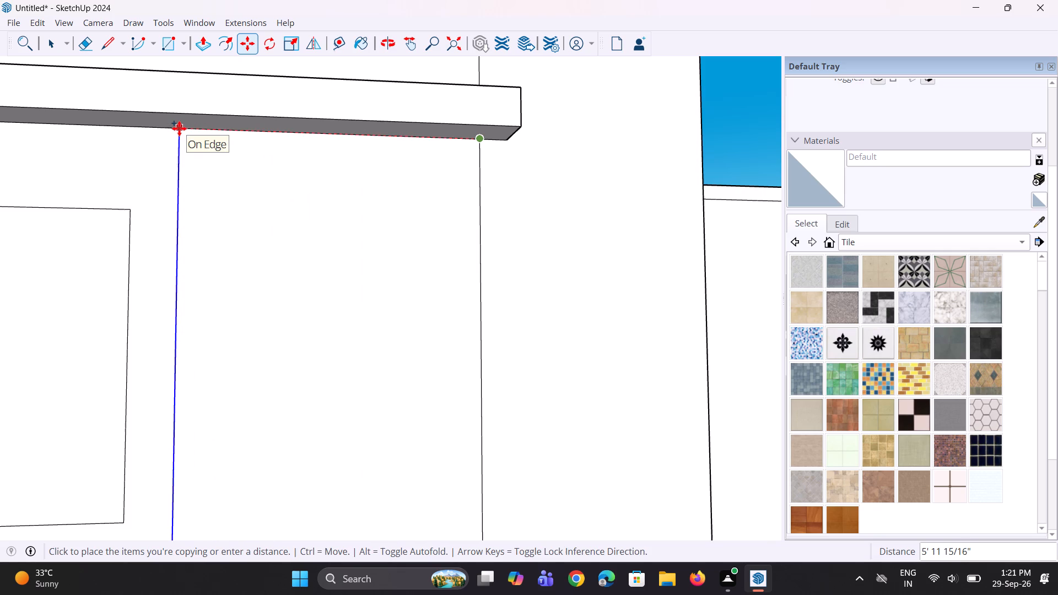
click(179, 128)
text(/6)
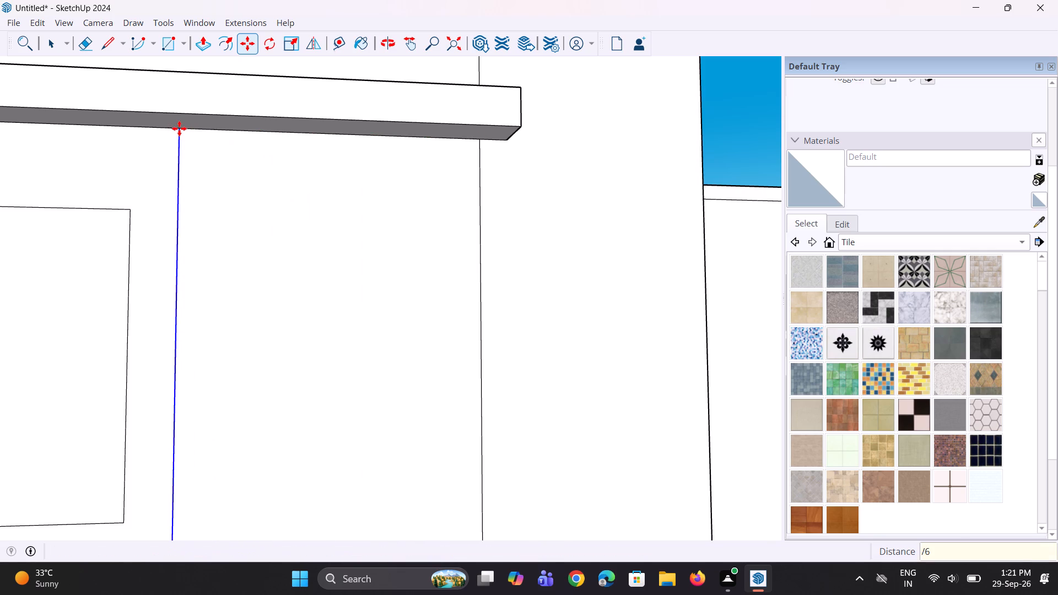
key(Return)
scroll(137, 105, down, 5)
scroll(184, 154, down, 8)
middle_drag(219, 196, 218, 212)
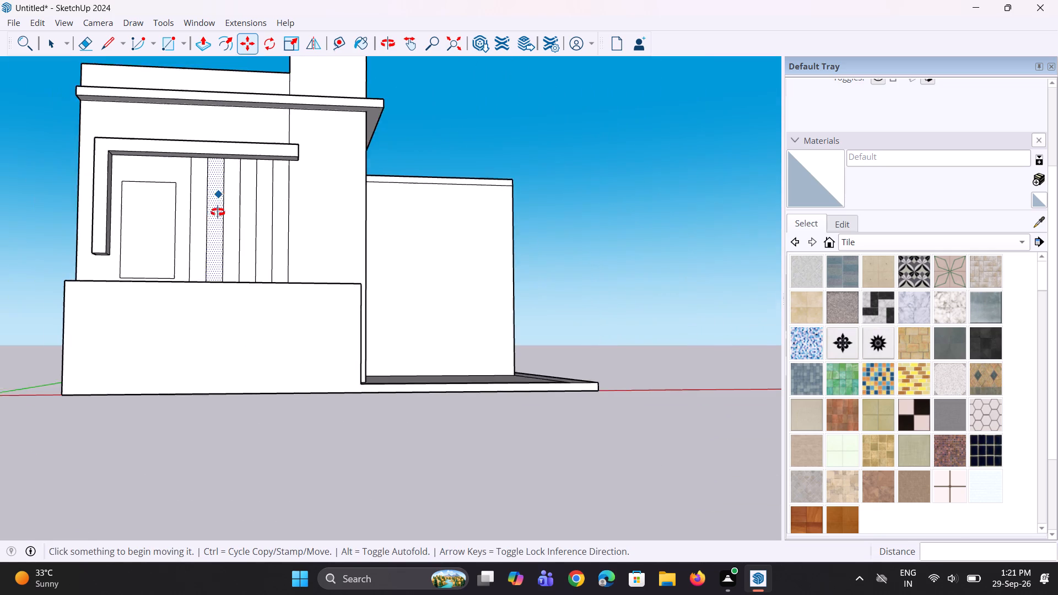
middle_drag(218, 212, 210, 258)
scroll(171, 245, up, 3)
middle_drag(196, 241, 0, 355)
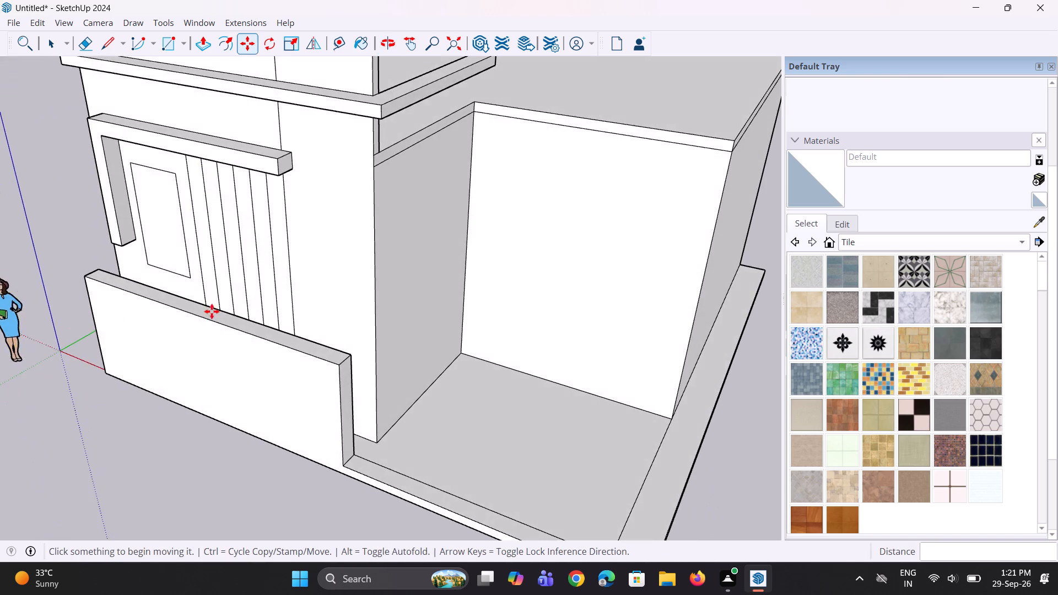
Copy all seven vertical dividing edges 0.5" along the frame's underside toward the rectangle, forming thin paired-line strips.
scroll(272, 311, down, 5)
middle_drag(274, 311, 418, 277)
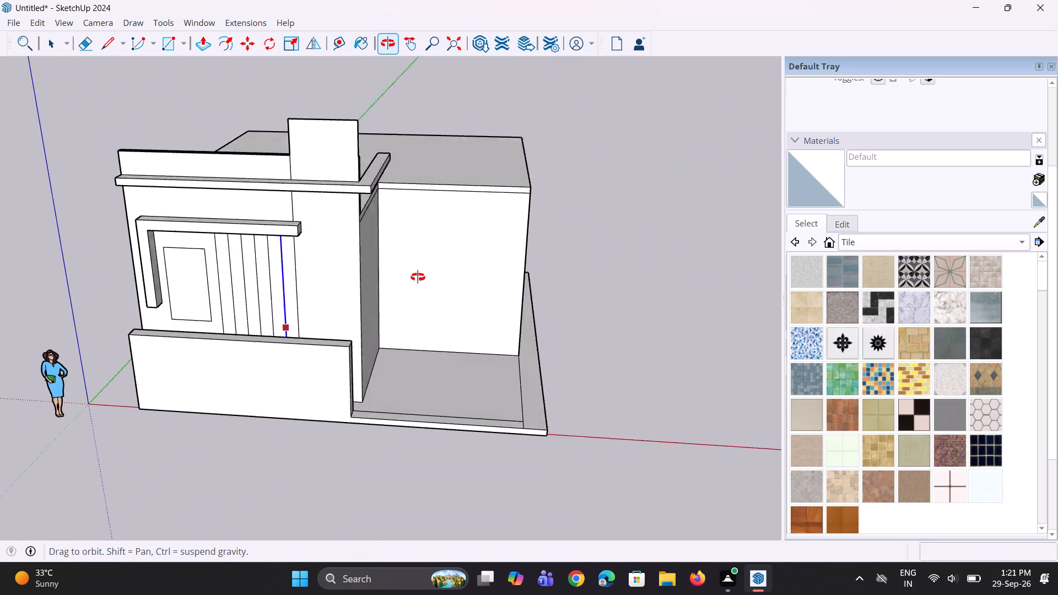
middle_drag(418, 277, 422, 275)
scroll(248, 266, up, 4)
middle_drag(219, 264, 268, 234)
key(space)
key(space)
scroll(228, 264, up, 1)
middle_drag(228, 264, 240, 264)
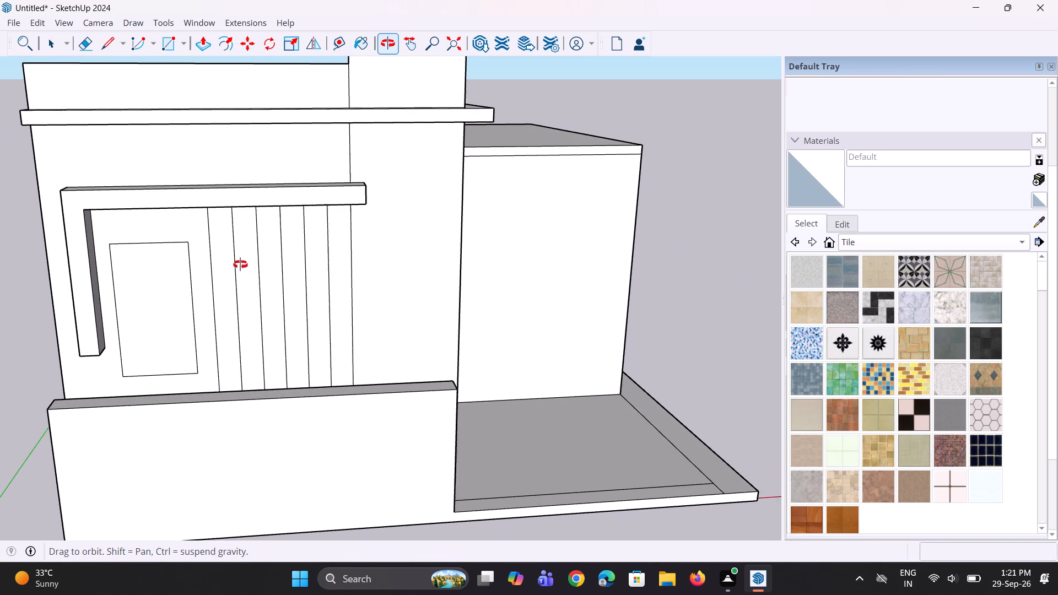
middle_drag(240, 264, 245, 264)
scroll(214, 262, up, 7)
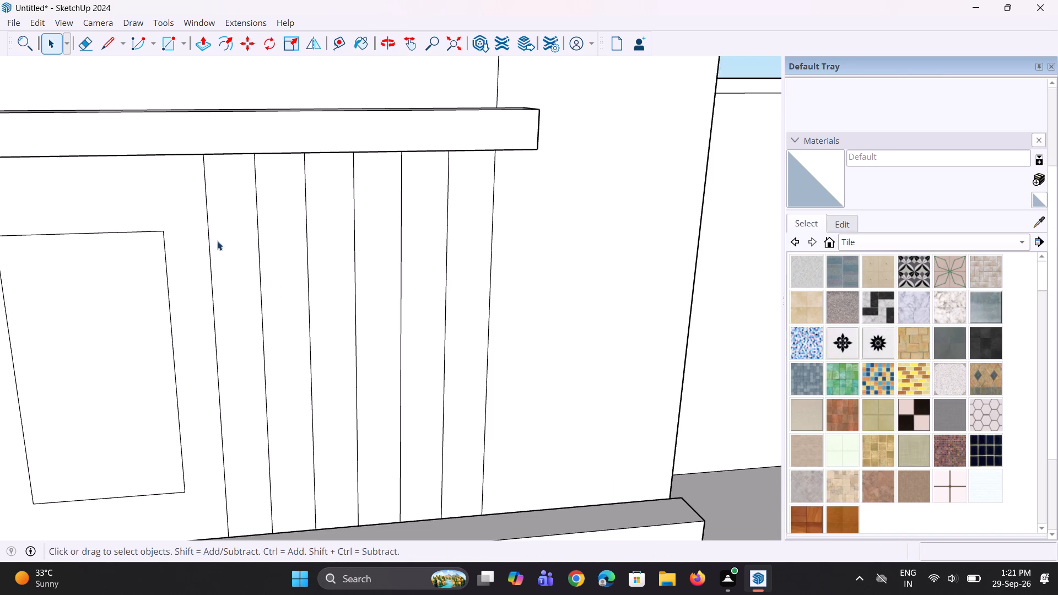
scroll(231, 256, up, 3)
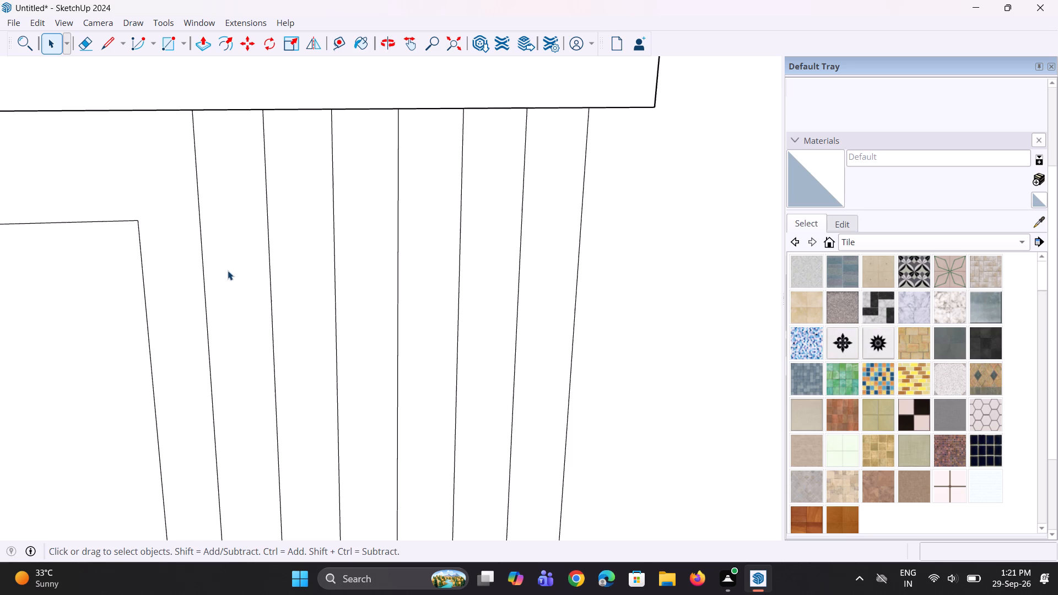
click(206, 291)
scroll(309, 305, up, 2)
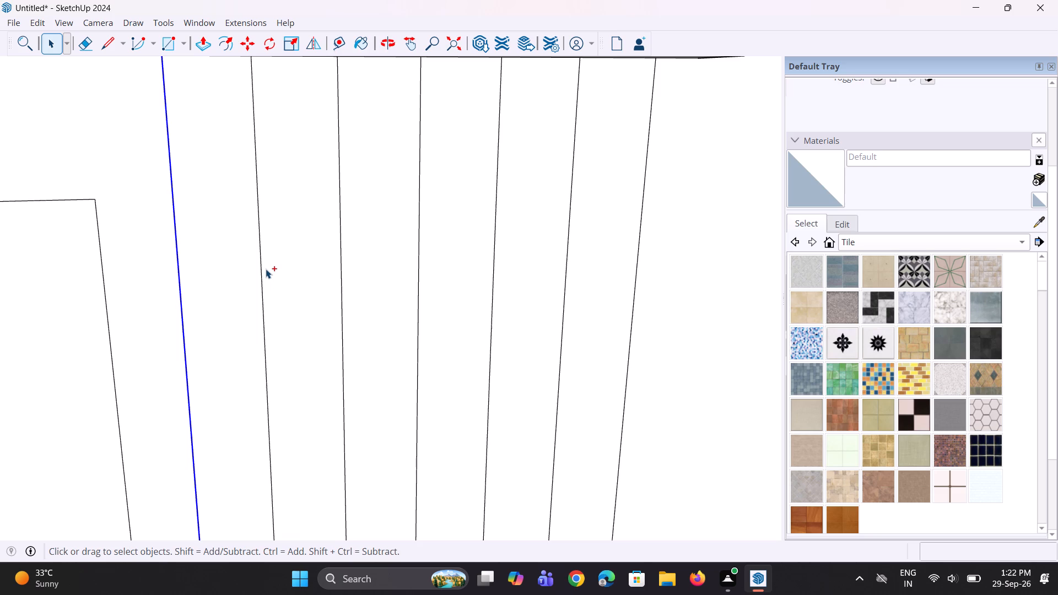
ctrl+click(262, 267)
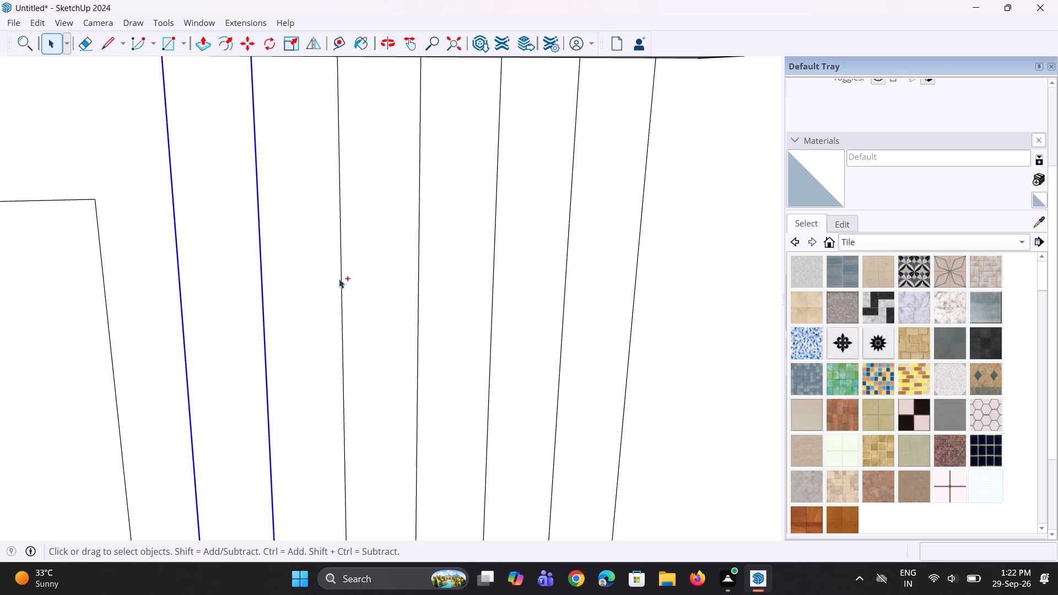
ctrl+click(343, 280)
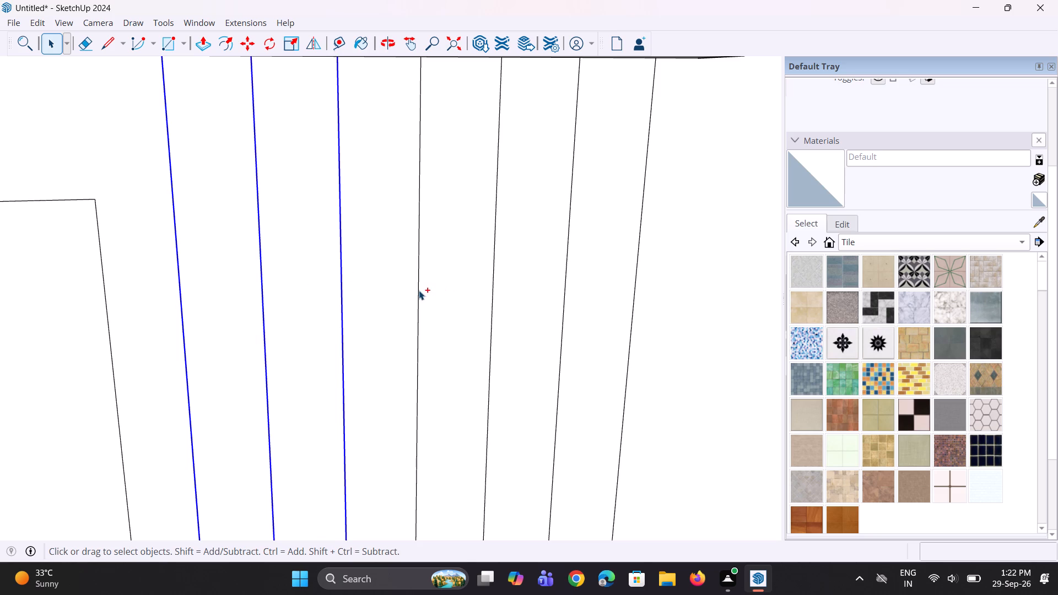
ctrl+click(418, 290)
ctrl+scroll(482, 293, up, 2)
ctrl+click(495, 293)
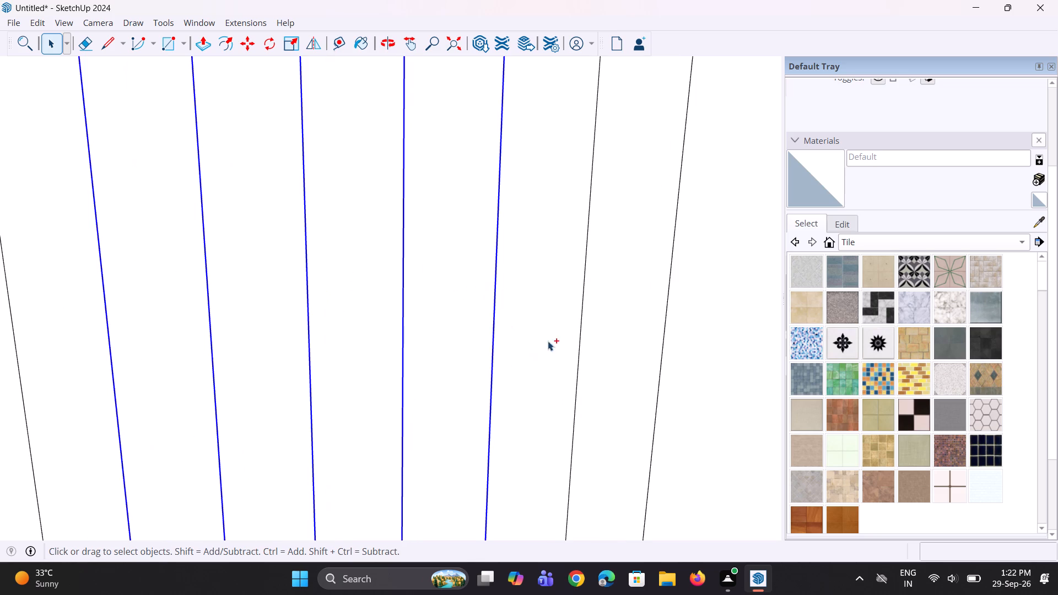
ctrl+click(583, 326)
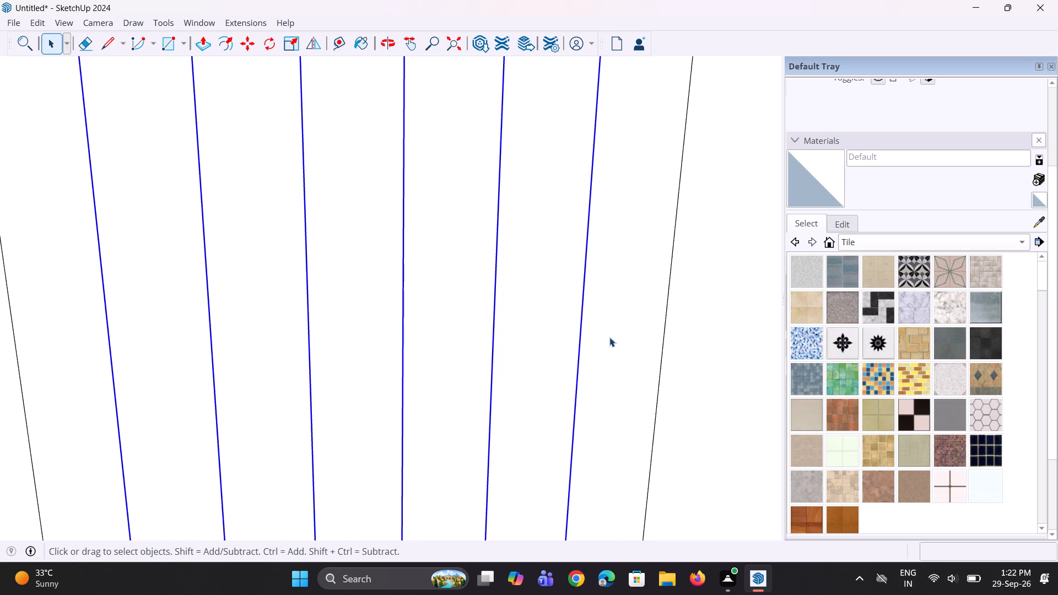
scroll(608, 337, down, 7)
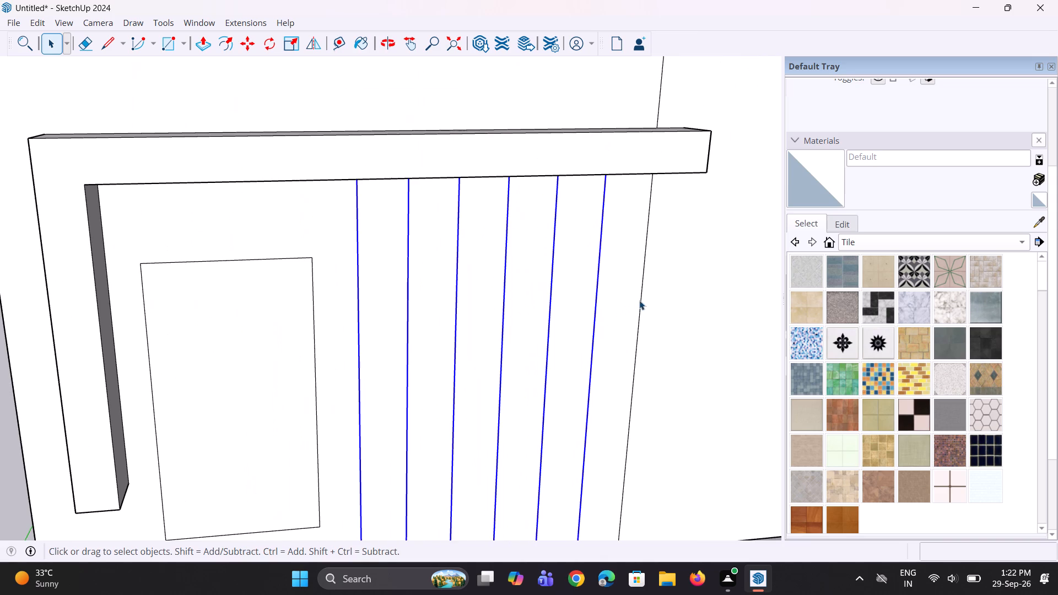
ctrl+click(641, 298)
key(m)
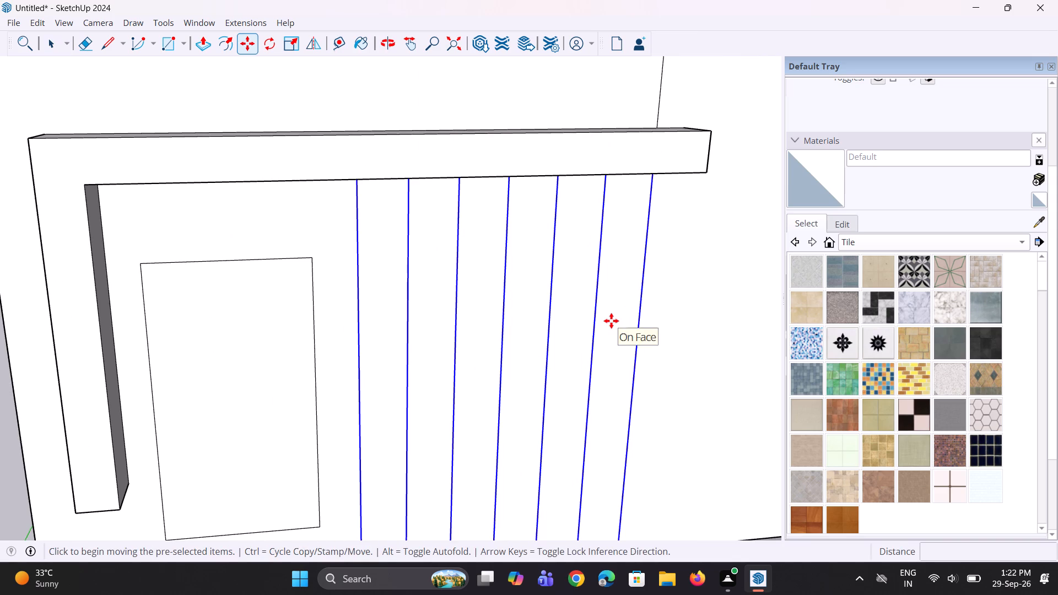
middle_drag(347, 286, 306, 228)
scroll(329, 198, up, 3)
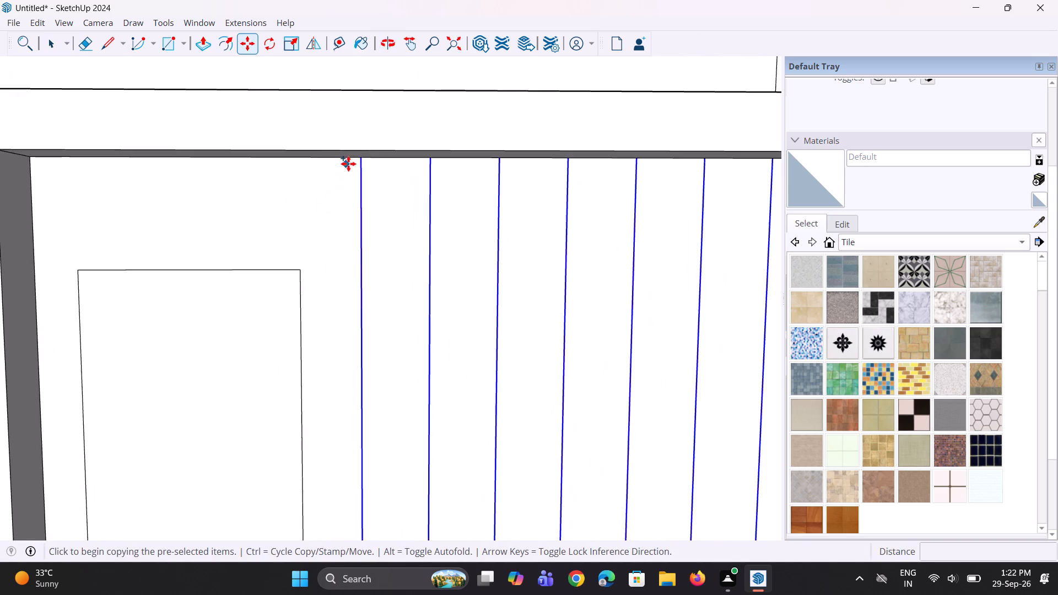
scroll(348, 164, up, 10)
click(370, 153)
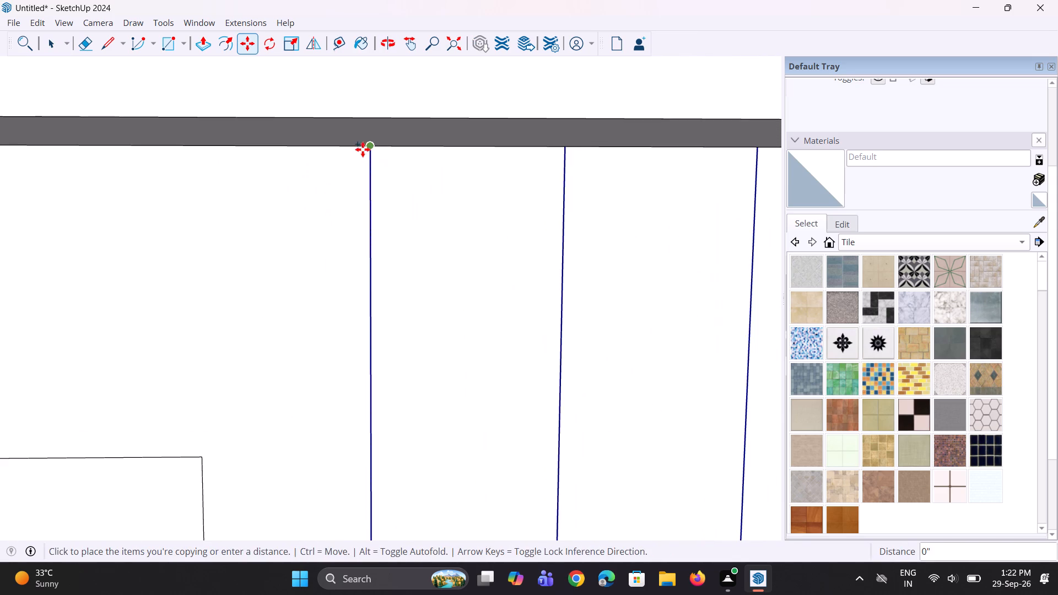
text(0.3")
key(BackSpace)
key(BackSpace)
key(BackSpace)
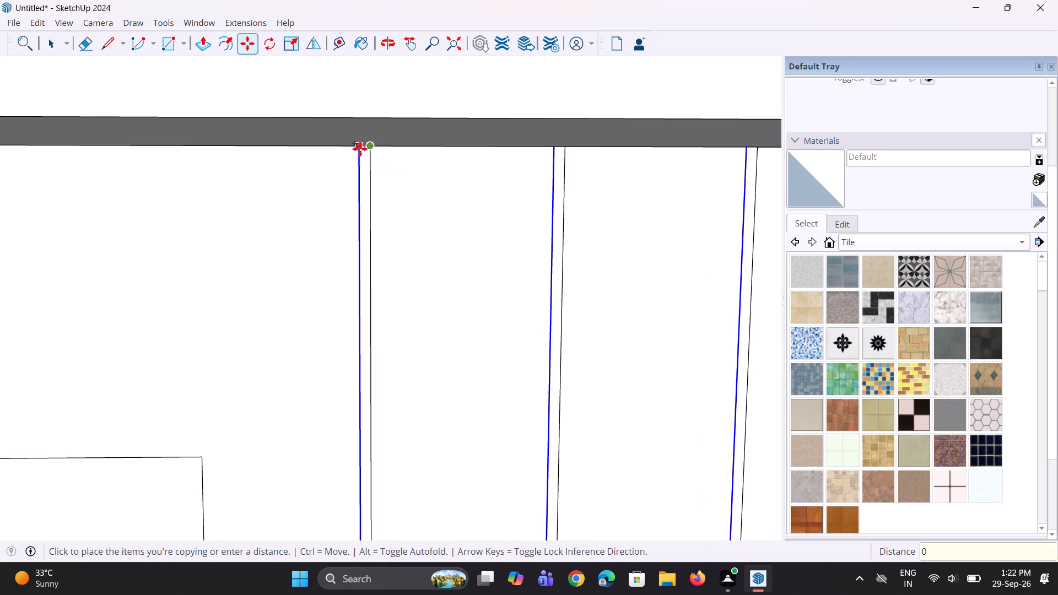
text(.5")
key(Return)
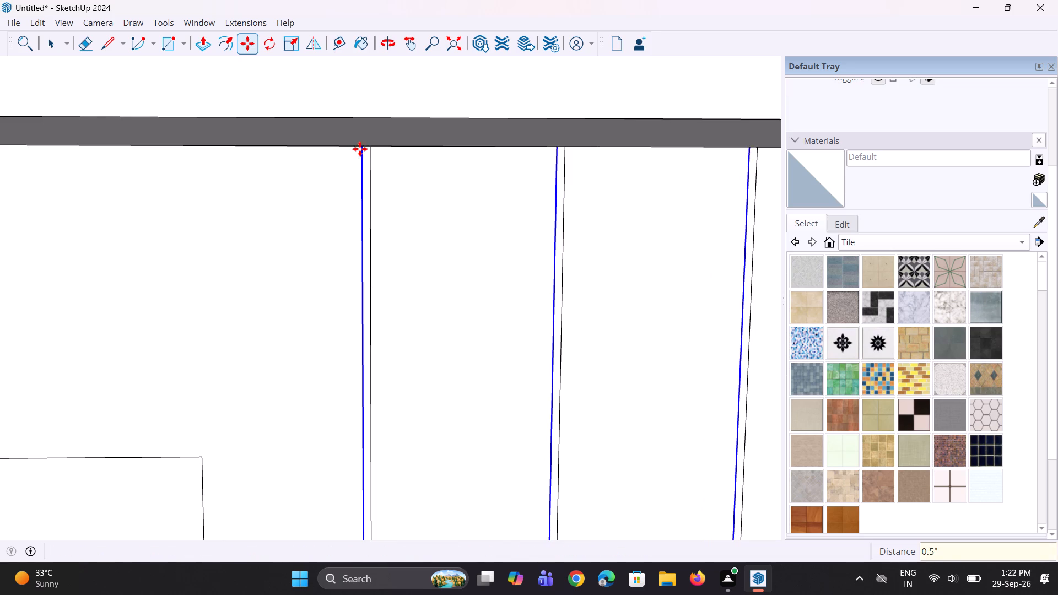
scroll(415, 246, down, 13)
key(space)
key(space)
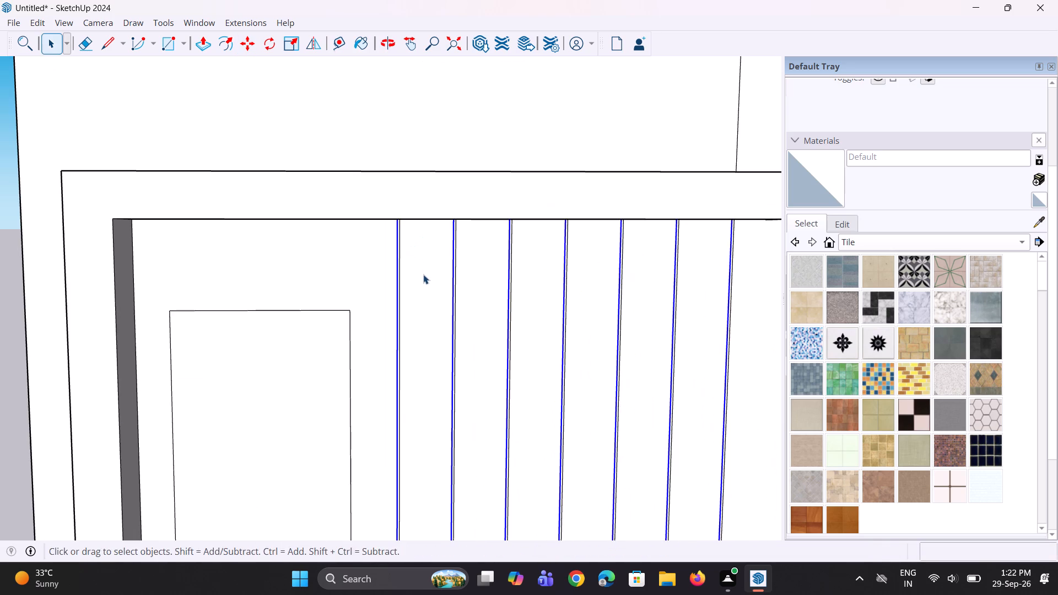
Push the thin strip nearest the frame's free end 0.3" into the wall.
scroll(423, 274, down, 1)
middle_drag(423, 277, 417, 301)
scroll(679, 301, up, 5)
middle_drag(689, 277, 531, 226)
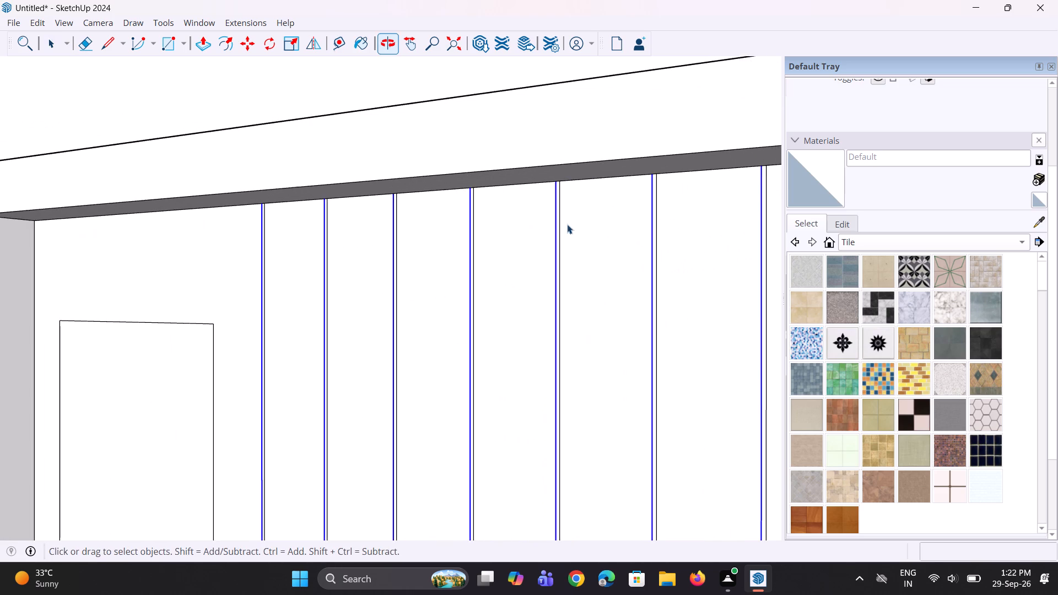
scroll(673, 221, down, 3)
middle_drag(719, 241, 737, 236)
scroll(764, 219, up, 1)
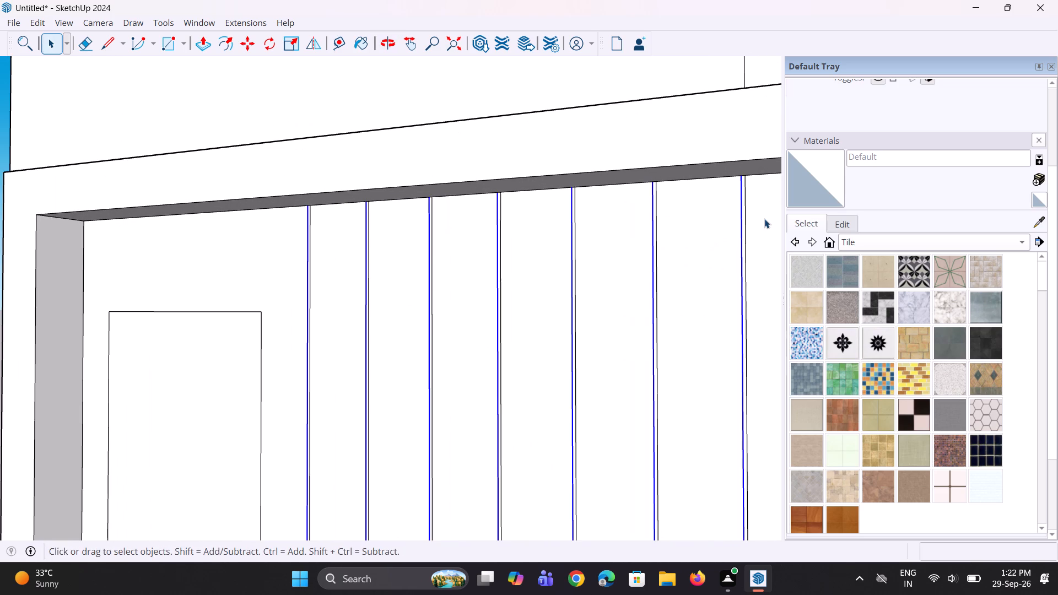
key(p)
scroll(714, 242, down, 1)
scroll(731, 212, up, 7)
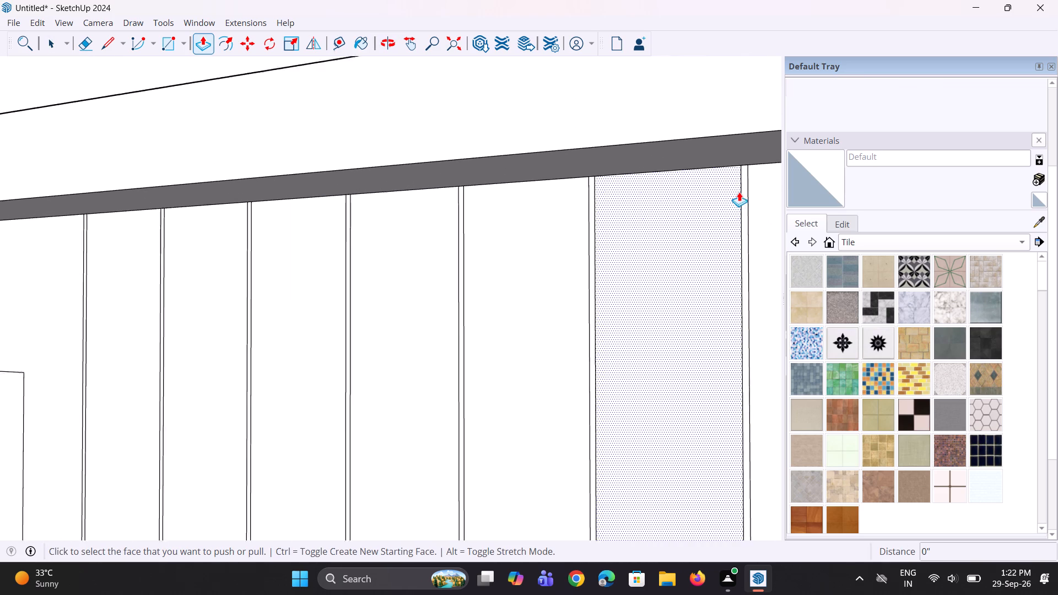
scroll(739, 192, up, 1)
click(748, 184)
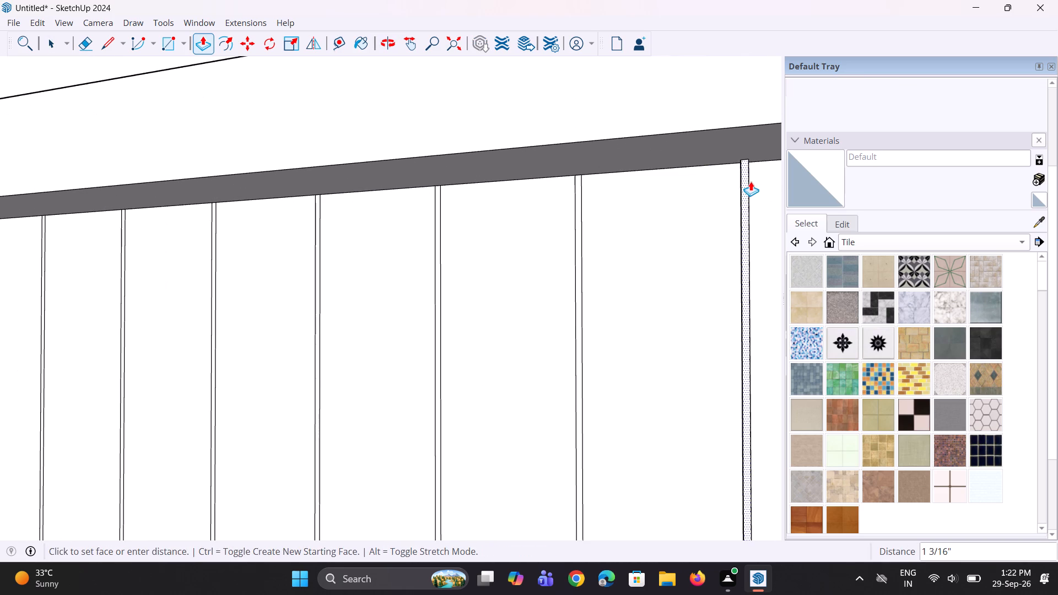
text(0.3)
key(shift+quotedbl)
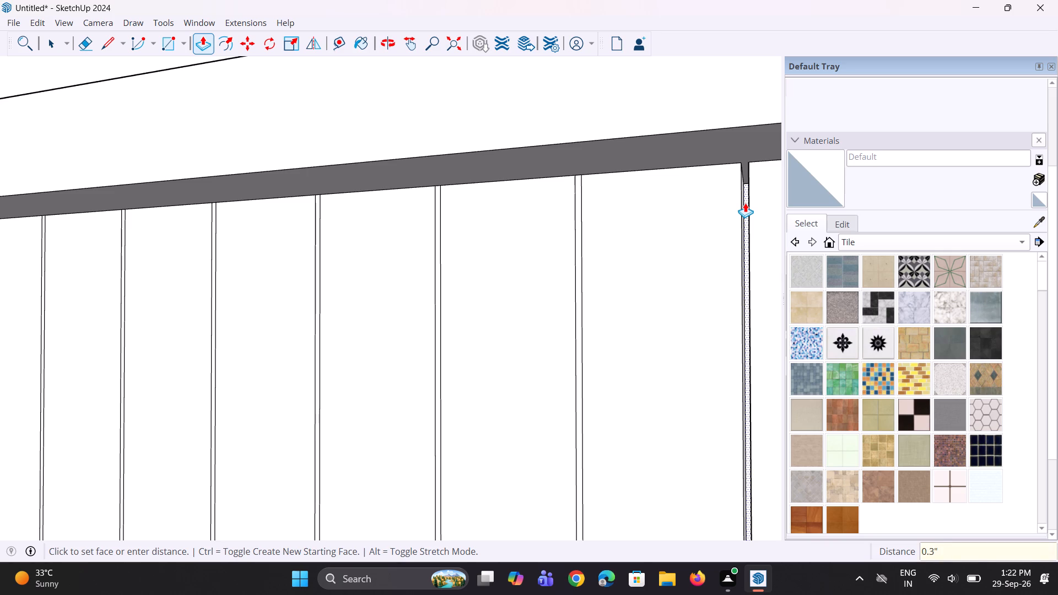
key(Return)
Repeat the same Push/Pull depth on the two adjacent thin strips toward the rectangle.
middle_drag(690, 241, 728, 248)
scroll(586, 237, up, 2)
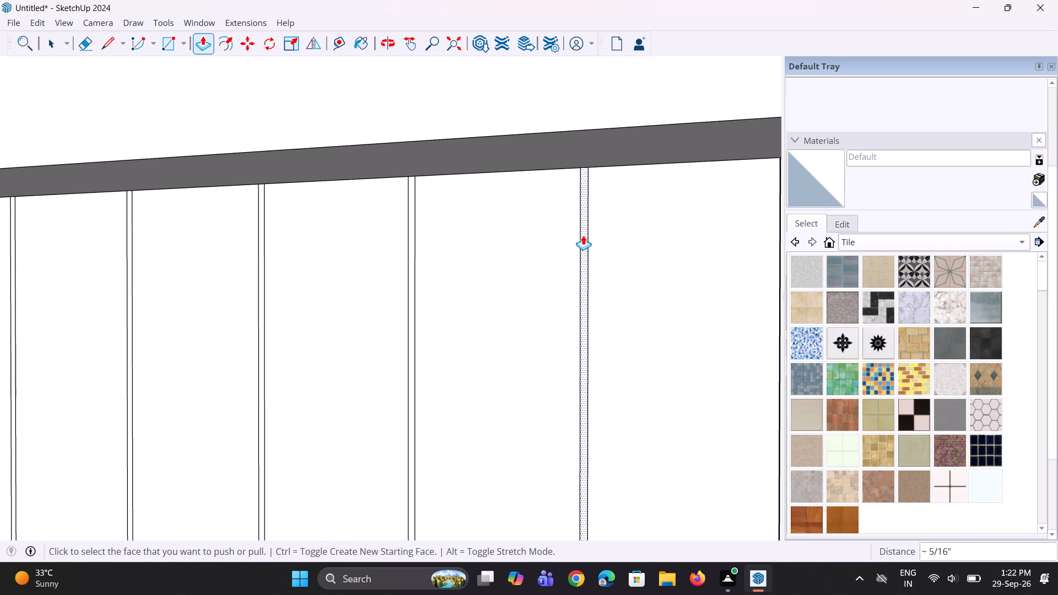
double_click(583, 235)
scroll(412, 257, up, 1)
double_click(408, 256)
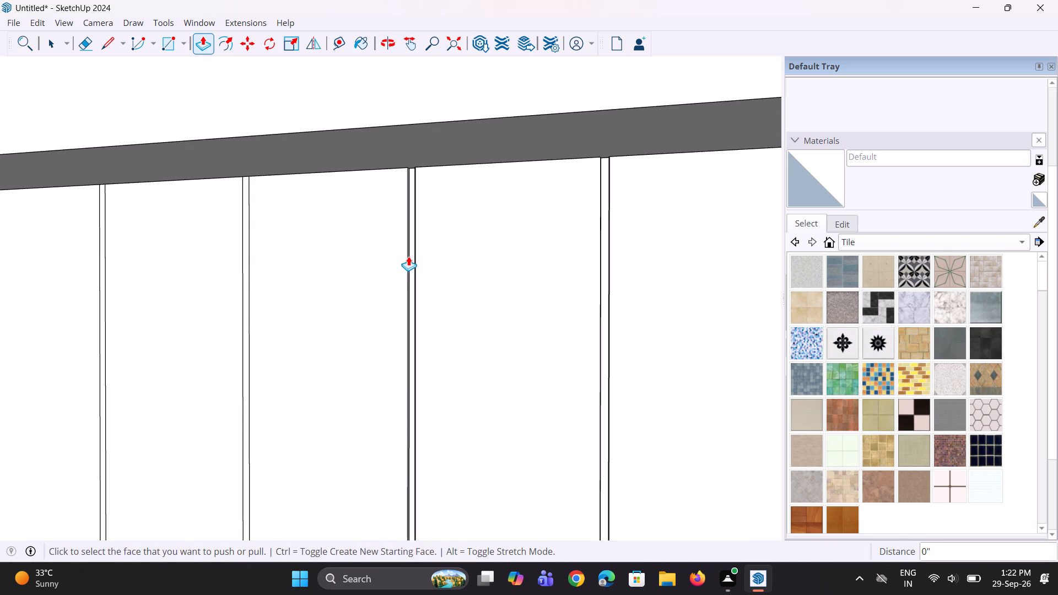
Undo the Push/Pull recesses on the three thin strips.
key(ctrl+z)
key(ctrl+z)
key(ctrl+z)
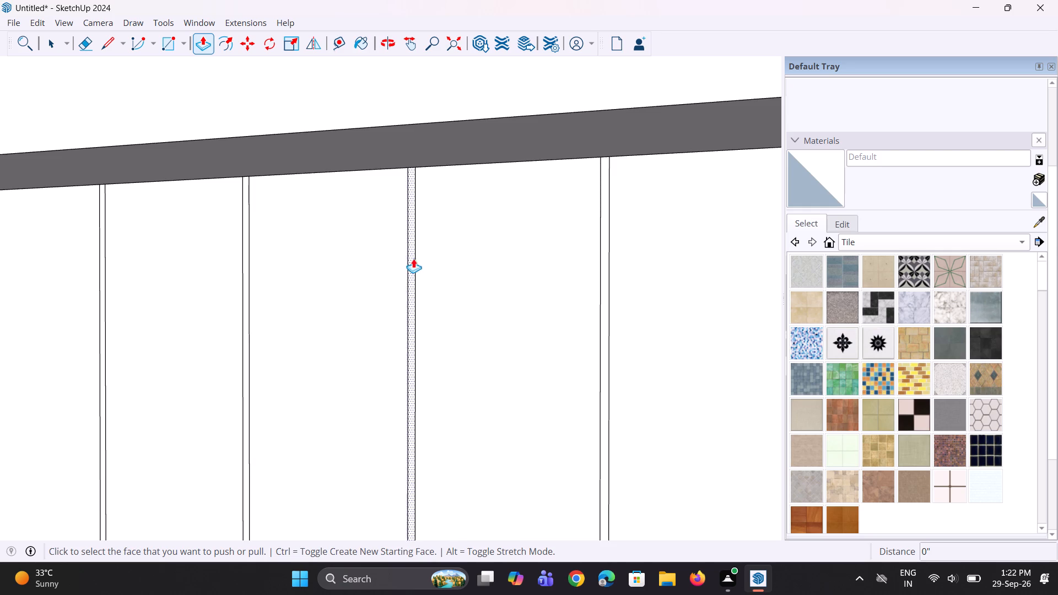
Push the thin strip nearest the frame's free end 0.5" into the wall to form a groove.
scroll(493, 264, down, 8)
scroll(585, 263, up, 7)
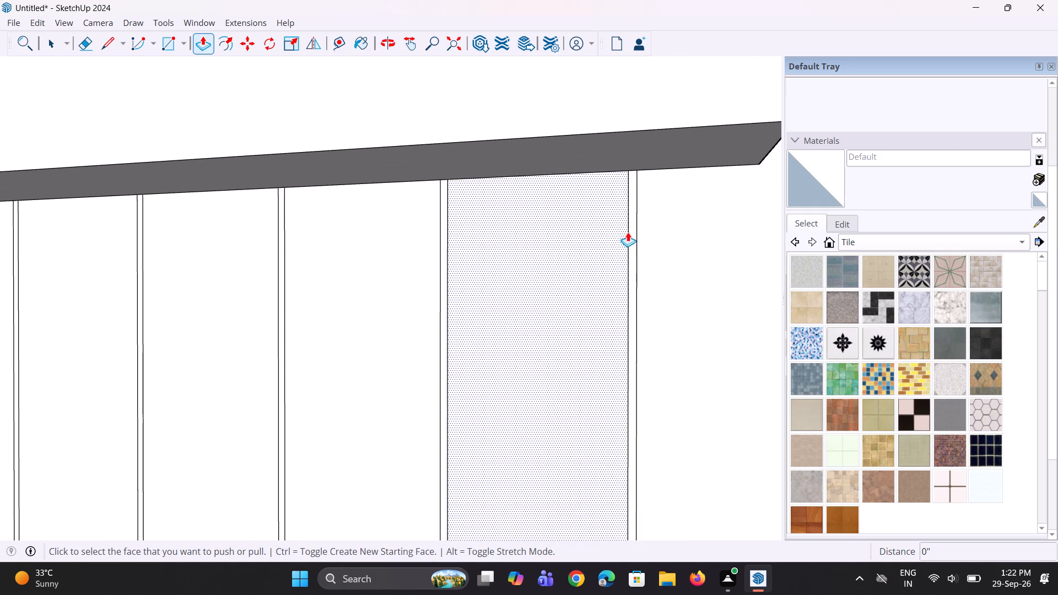
click(634, 236)
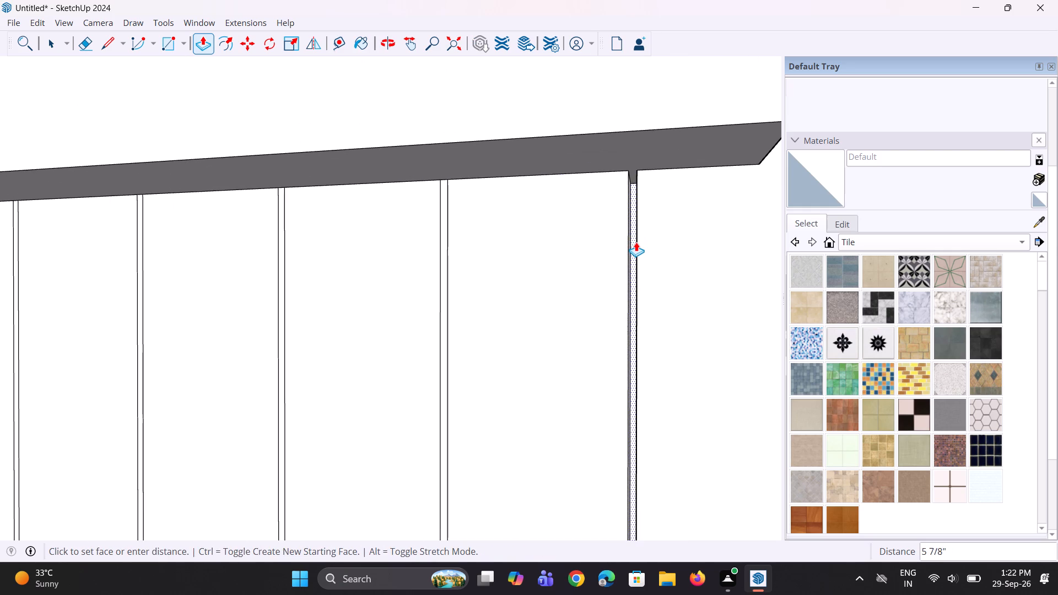
text(0.5")
key(Return)
Repeat the 0.5" inward Push/Pull on the remaining six thin strips, working toward the rectangle.
scroll(457, 247, up, 1)
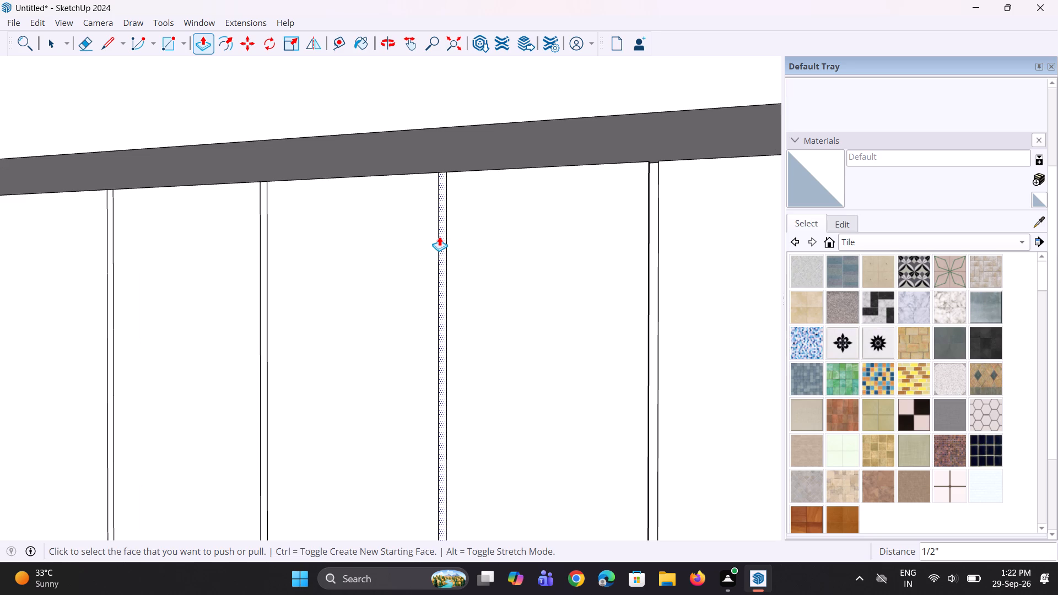
double_click(440, 236)
scroll(262, 277, up, 3)
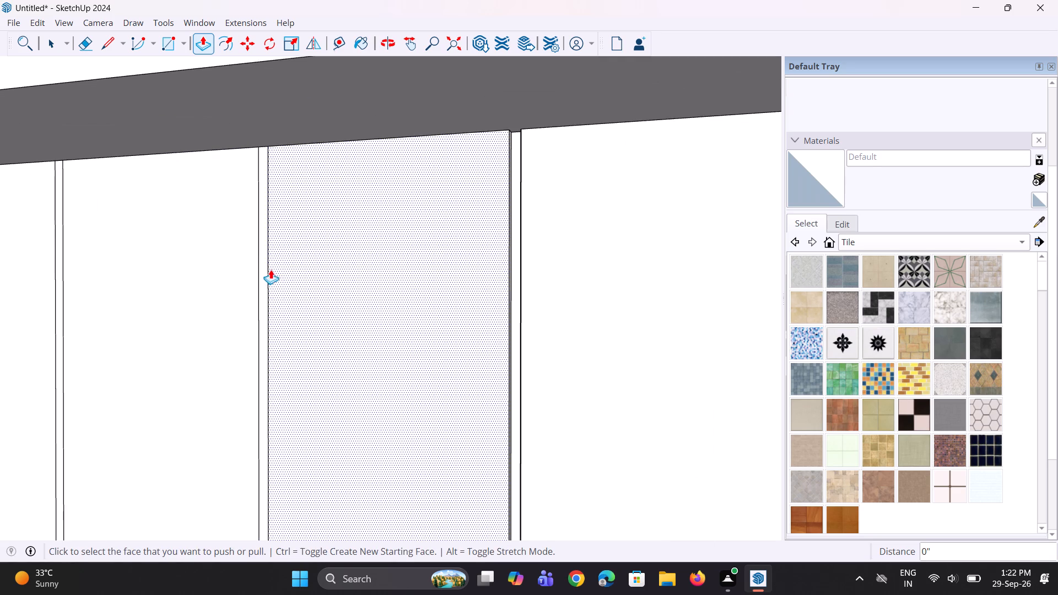
double_click(265, 260)
scroll(322, 267, down, 8)
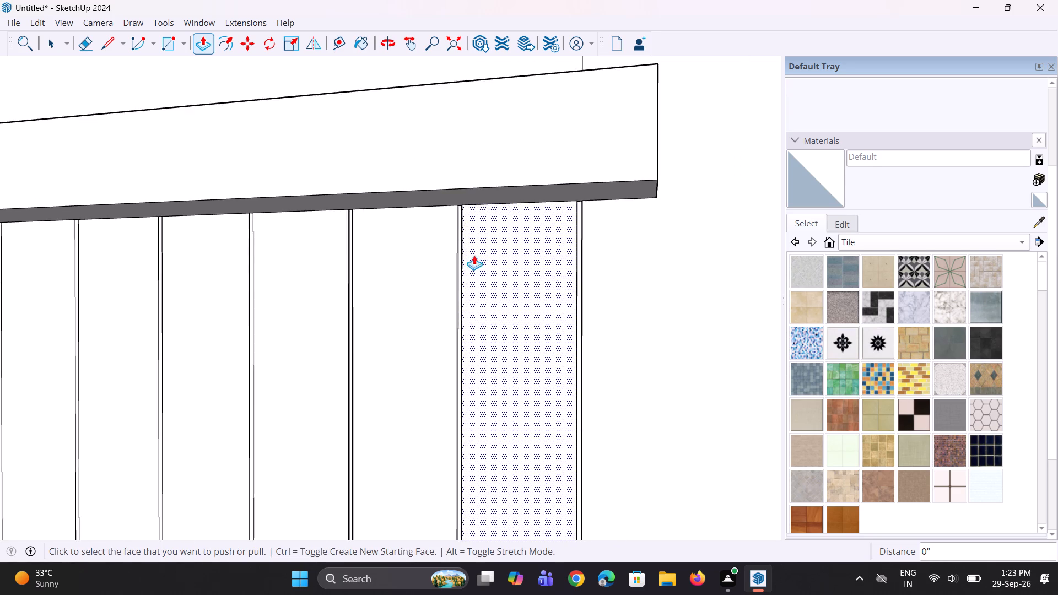
scroll(474, 255, down, 5)
middle_drag(132, 308, 204, 285)
scroll(245, 276, up, 5)
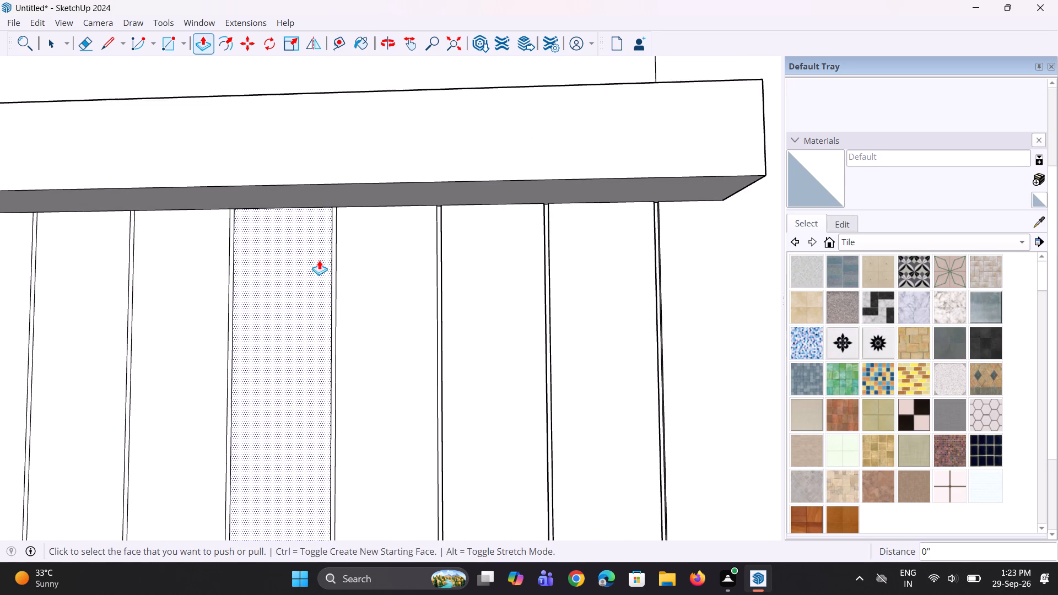
scroll(319, 260, up, 2)
double_click(343, 245)
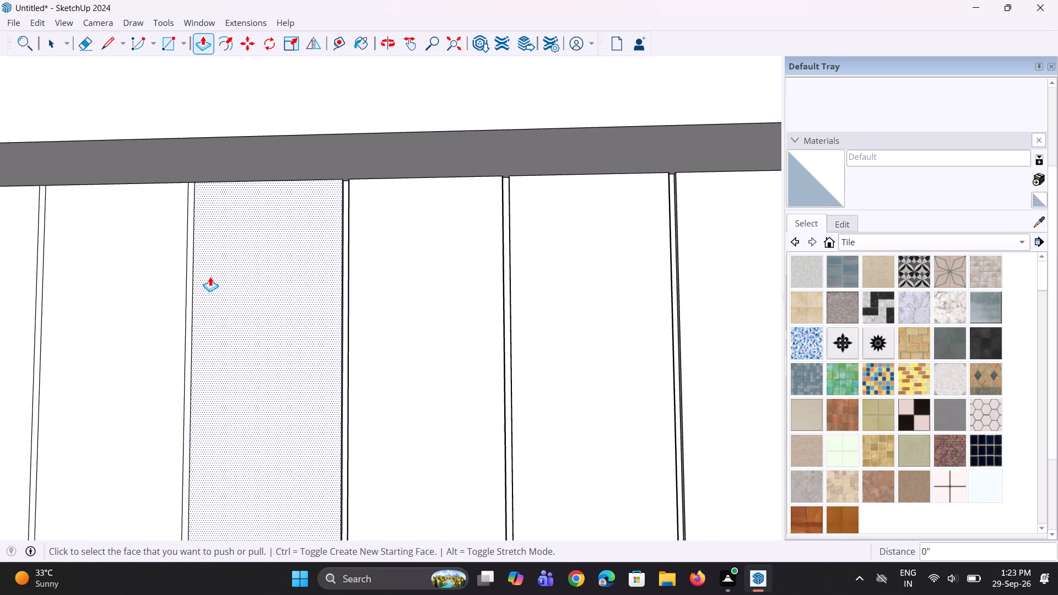
double_click(191, 278)
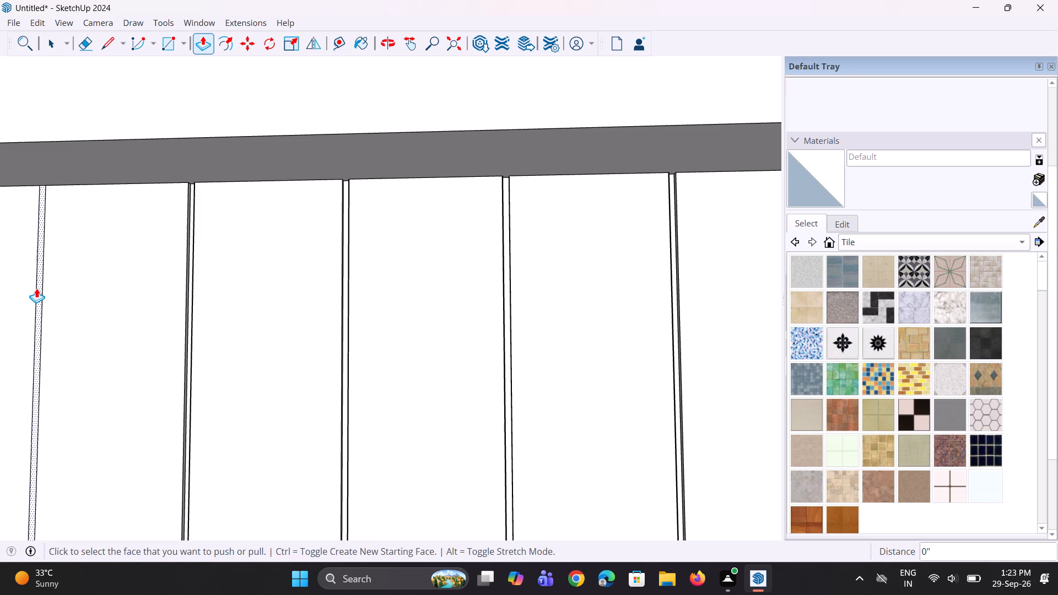
double_click(38, 289)
scroll(360, 287, down, 5)
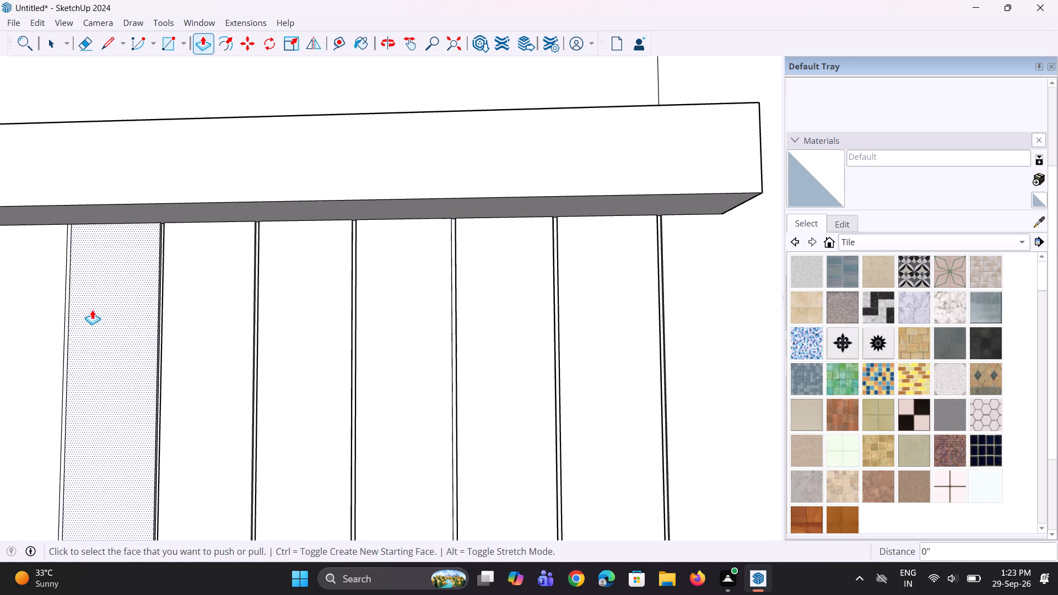
scroll(78, 310, up, 2)
double_click(65, 308)
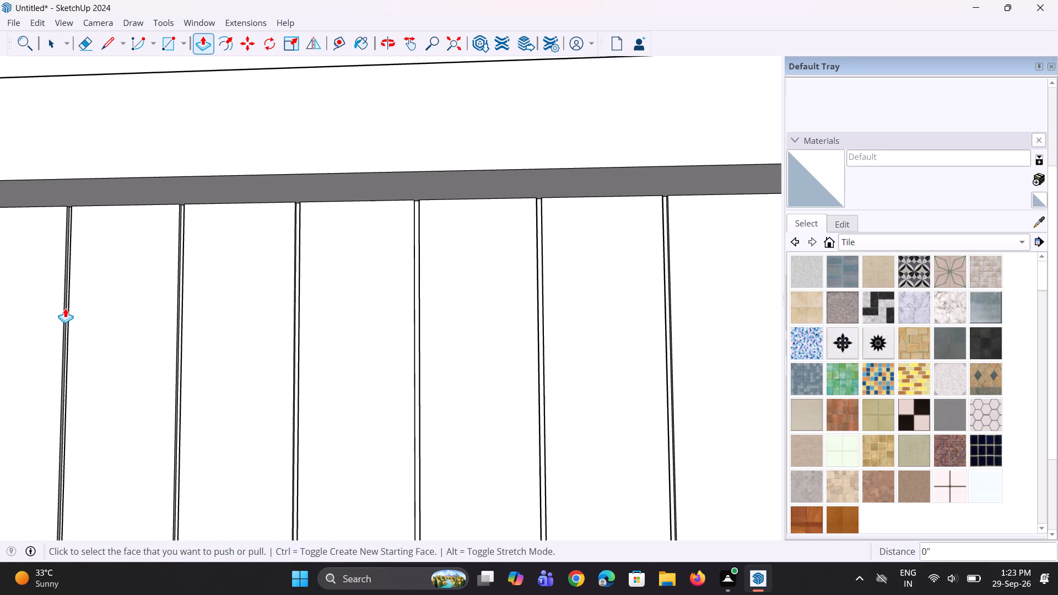
scroll(222, 291, down, 17)
middle_drag(236, 312, 247, 340)
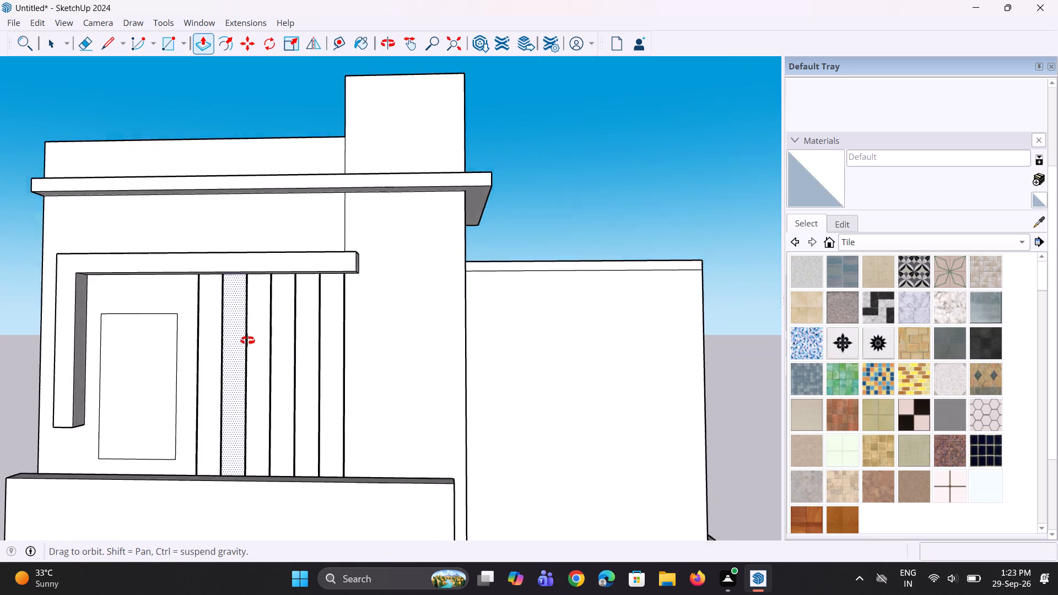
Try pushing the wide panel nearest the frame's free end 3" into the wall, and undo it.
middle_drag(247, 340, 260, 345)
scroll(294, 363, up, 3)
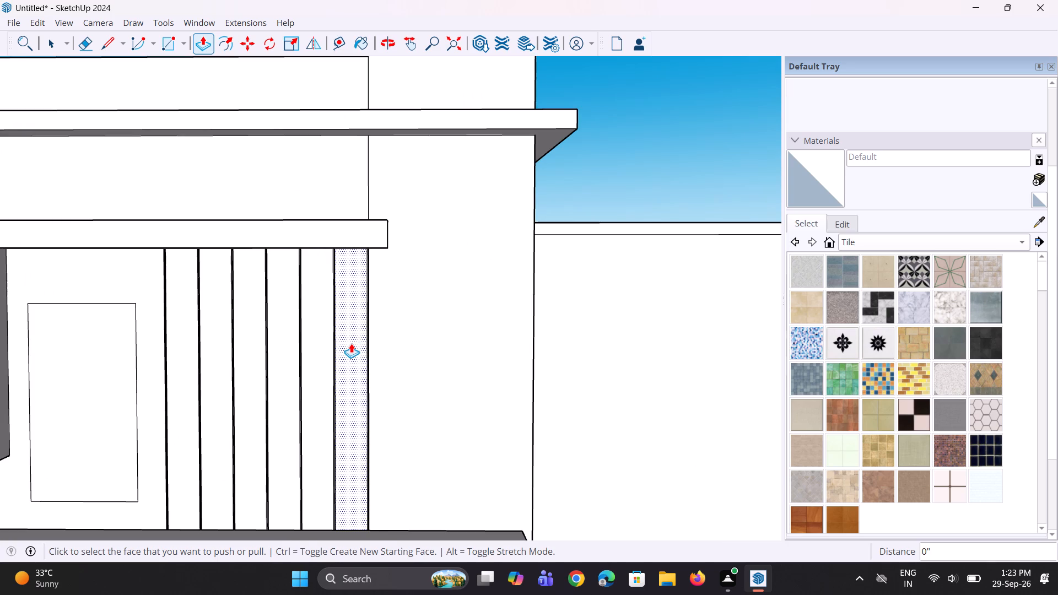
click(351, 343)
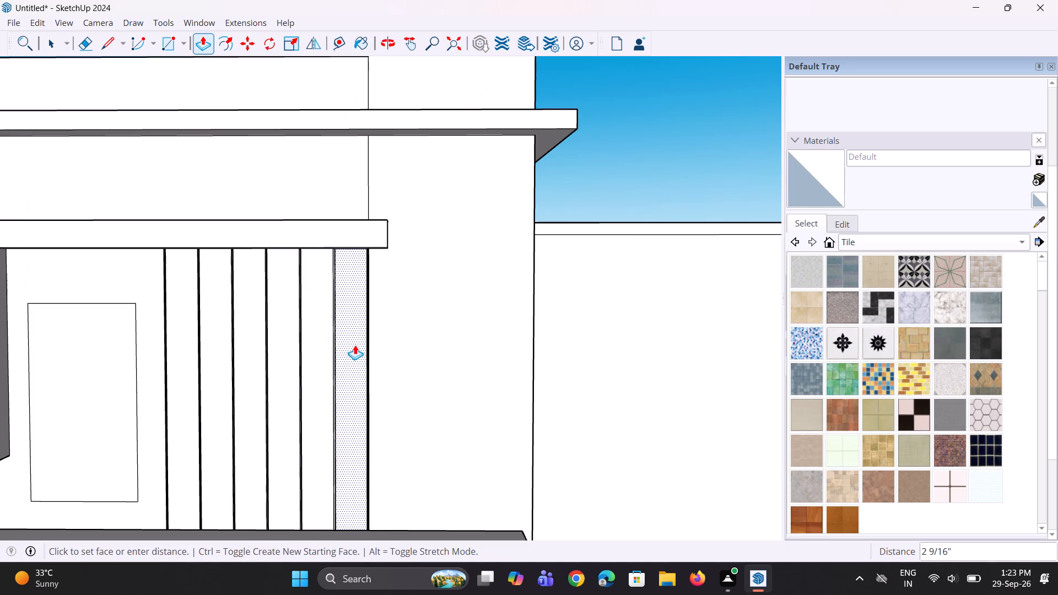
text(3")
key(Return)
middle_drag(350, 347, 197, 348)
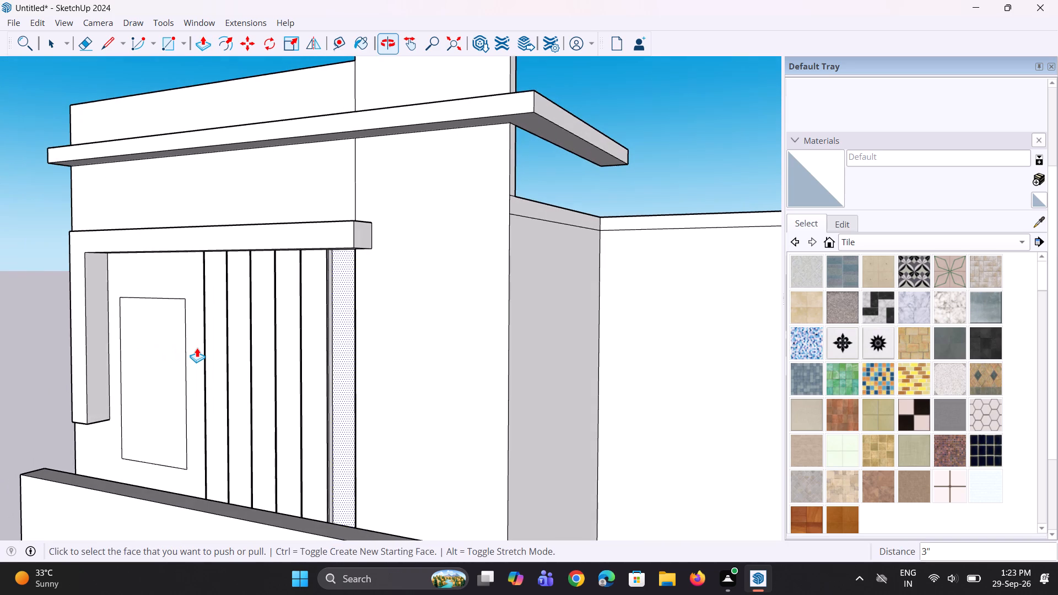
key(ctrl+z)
Pull the wide panel between the two grooves nearest the frame's free end 3" out from the wall.
middle_drag(327, 369, 244, 358)
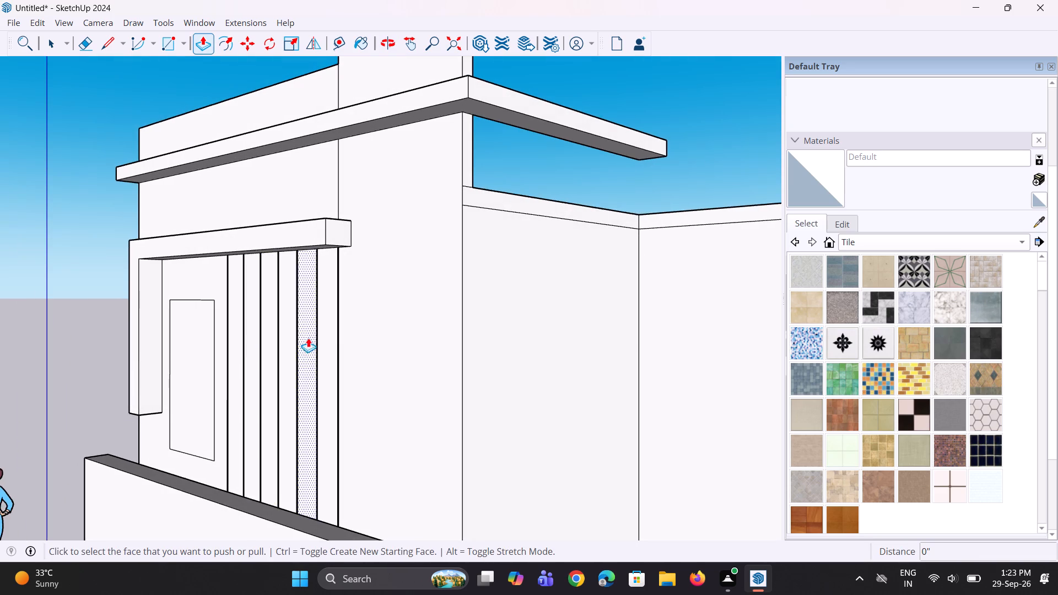
click(325, 344)
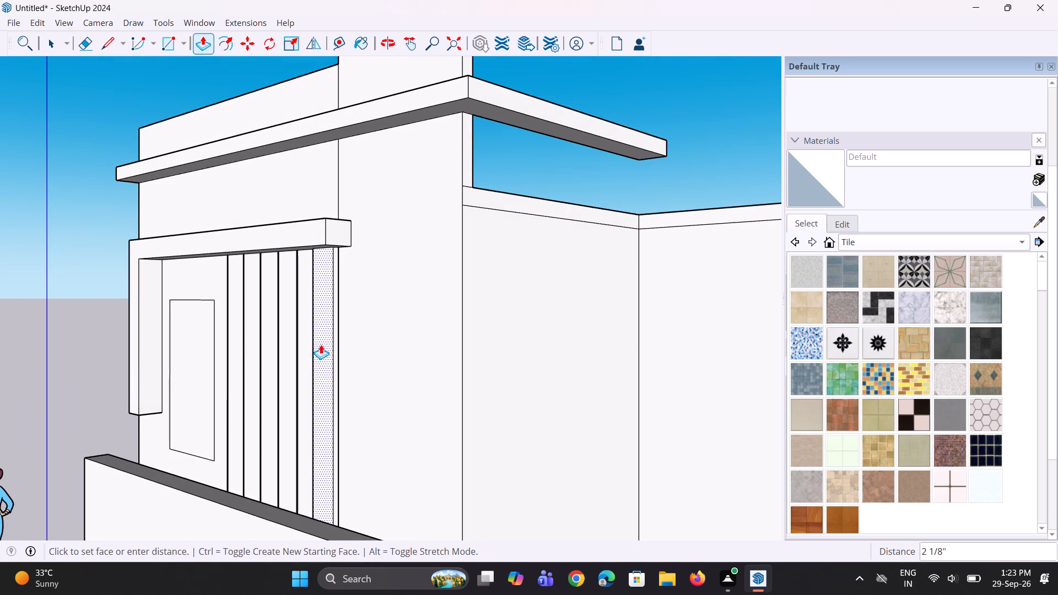
text(3")
key(Return)
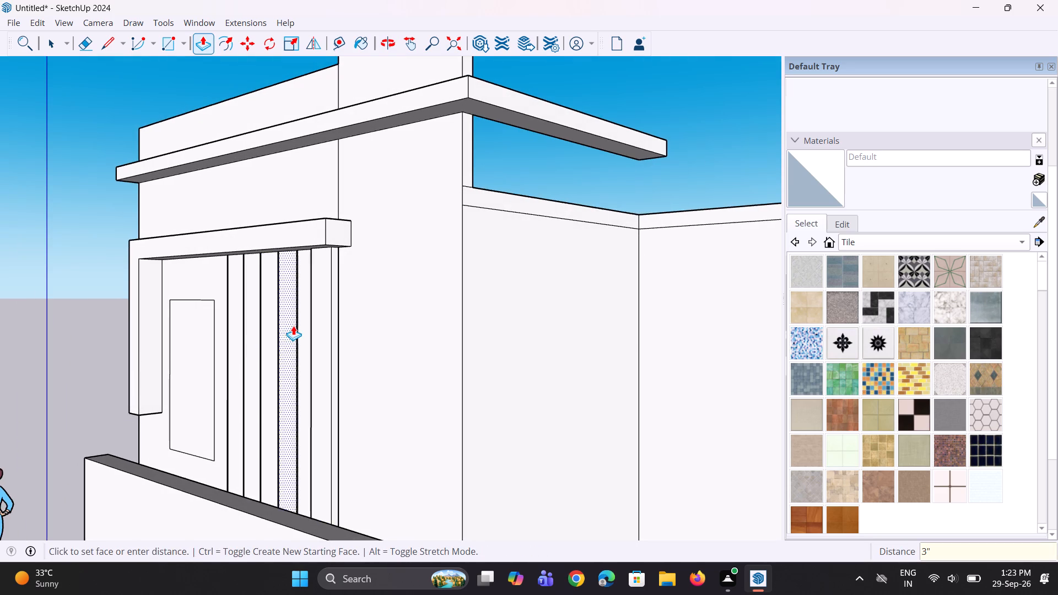
Repeat the 3" outward pull on the remaining five panels between grooves, working toward the rectangle.
scroll(293, 326, up, 2)
double_click(307, 327)
double_click(285, 322)
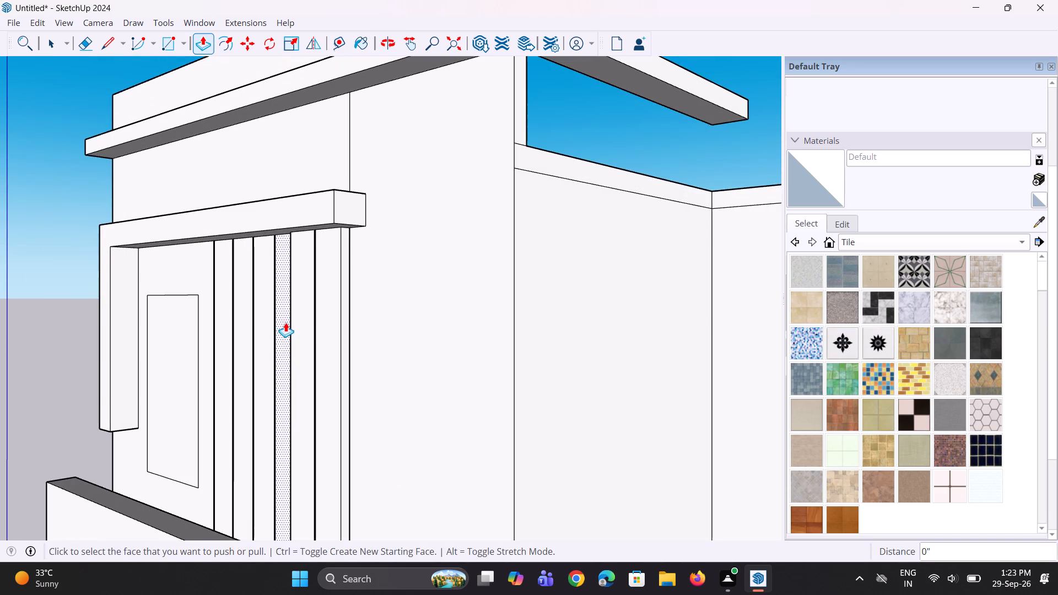
double_click(262, 322)
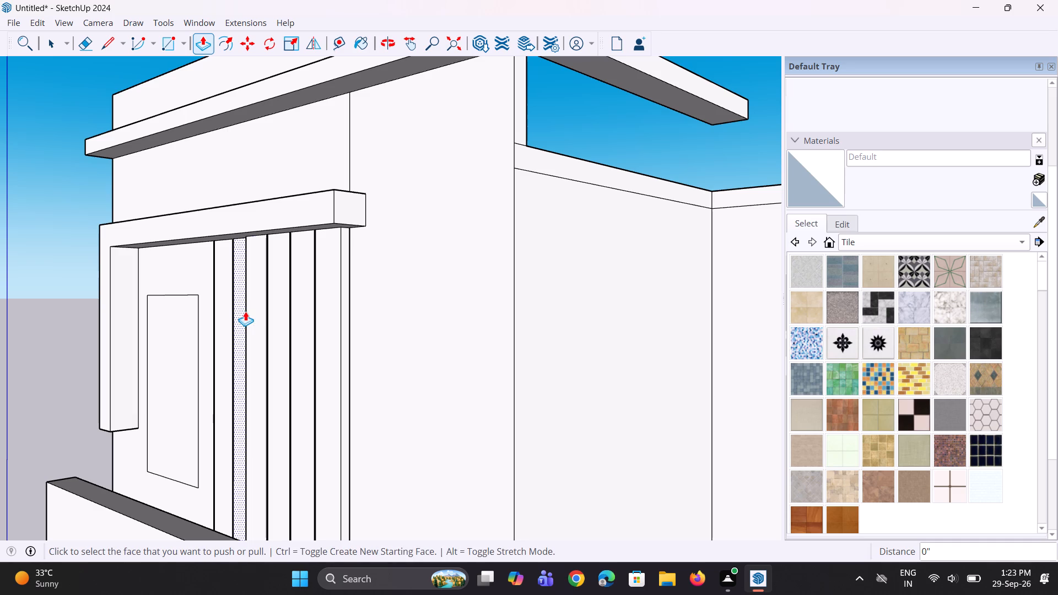
click(244, 309)
click(244, 309)
double_click(222, 312)
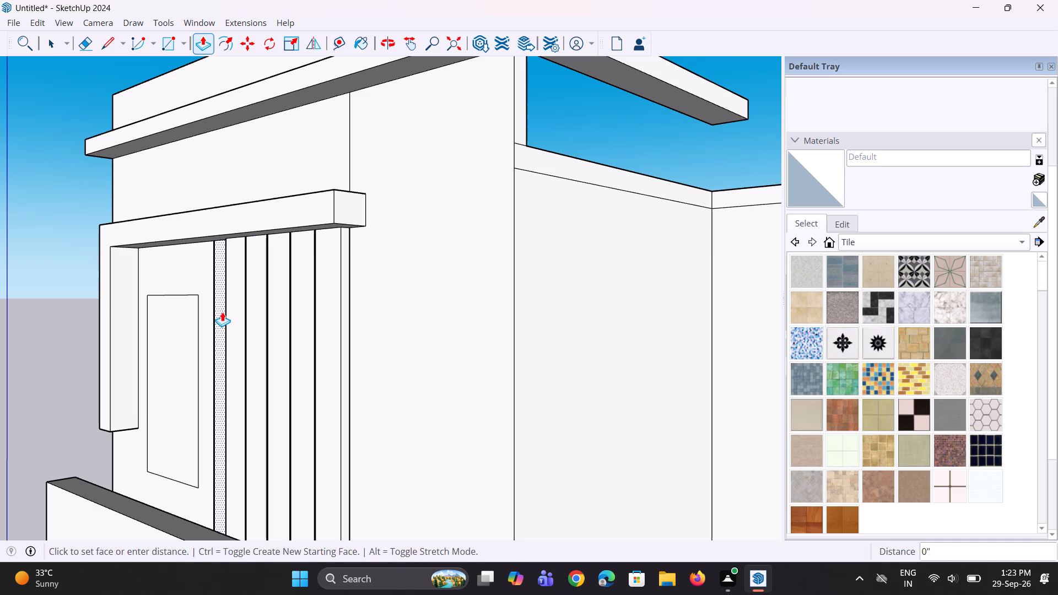
Push the rectangular opening face beside the grooved panels 3" into the wall.
middle_drag(210, 329, 510, 349)
scroll(234, 303, down, 4)
middle_drag(231, 303, 326, 326)
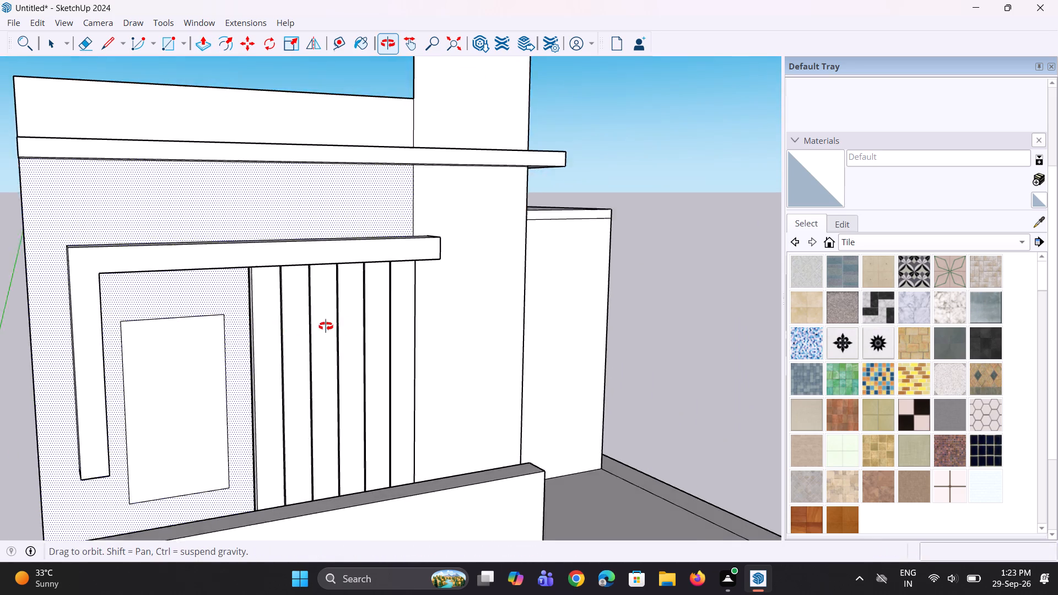
middle_drag(326, 326, 347, 322)
scroll(279, 313, up, 2)
middle_drag(271, 316, 193, 323)
scroll(190, 315, down, 5)
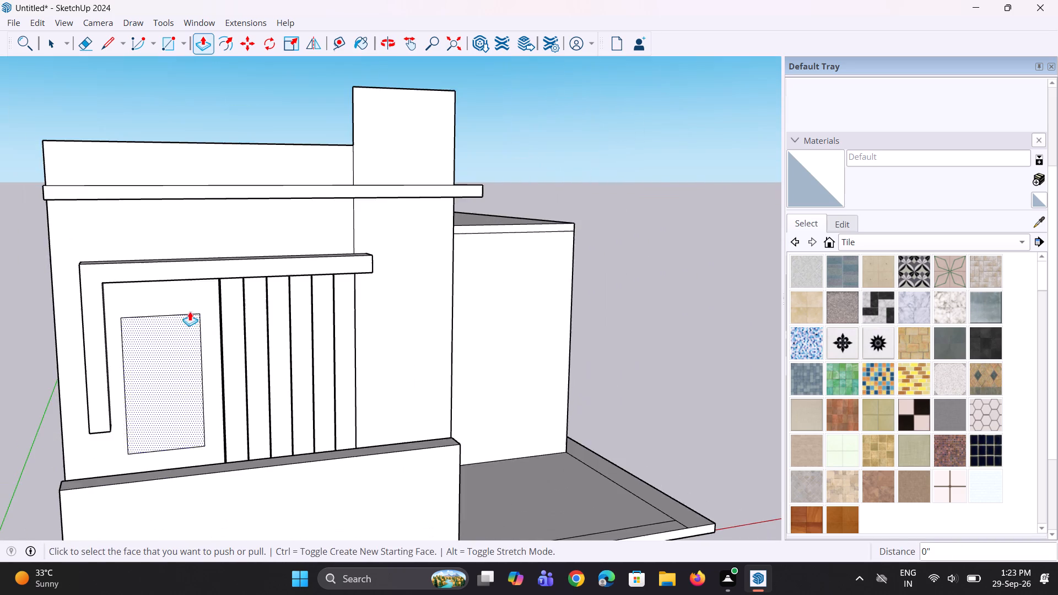
middle_drag(206, 332, 163, 339)
click(166, 348)
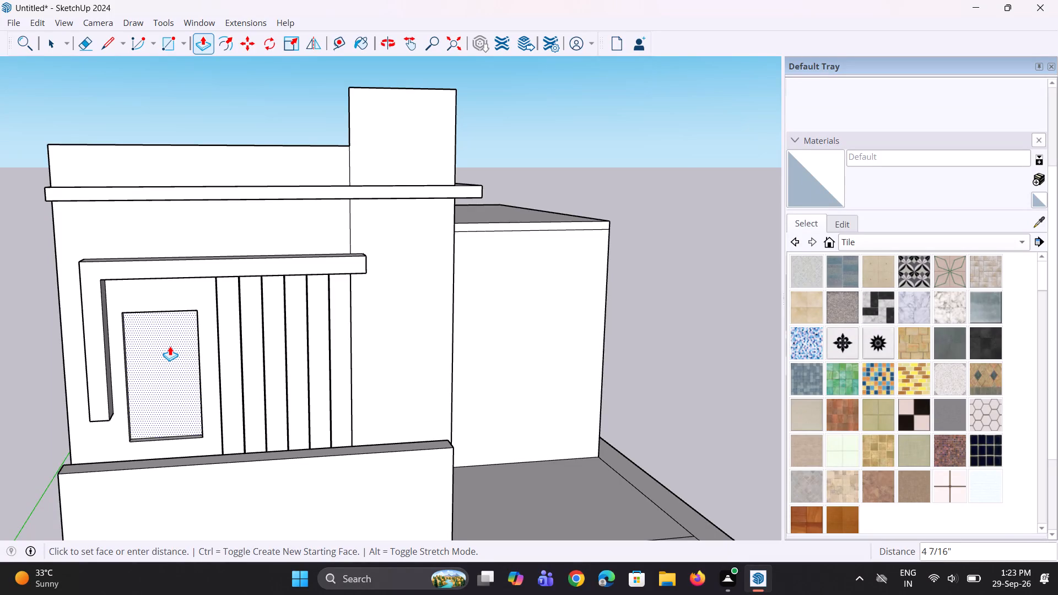
text(3")
key(Return)
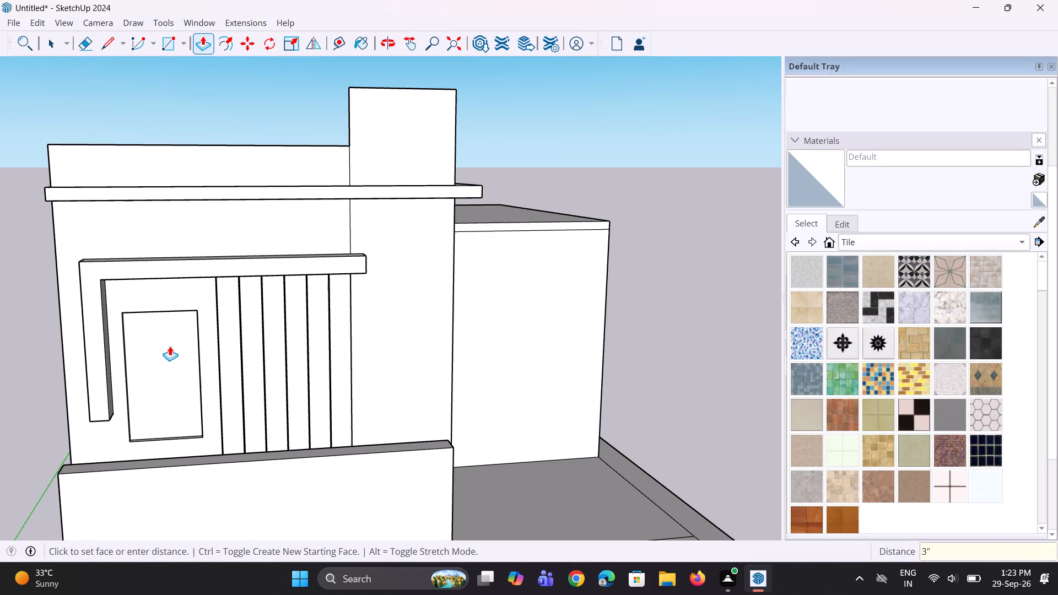
Draw a rectangle about 4' 3" by 2' on the wall above the frame, starting at the projecting slab's underside.
middle_drag(173, 377, 225, 369)
scroll(186, 375, up, 2)
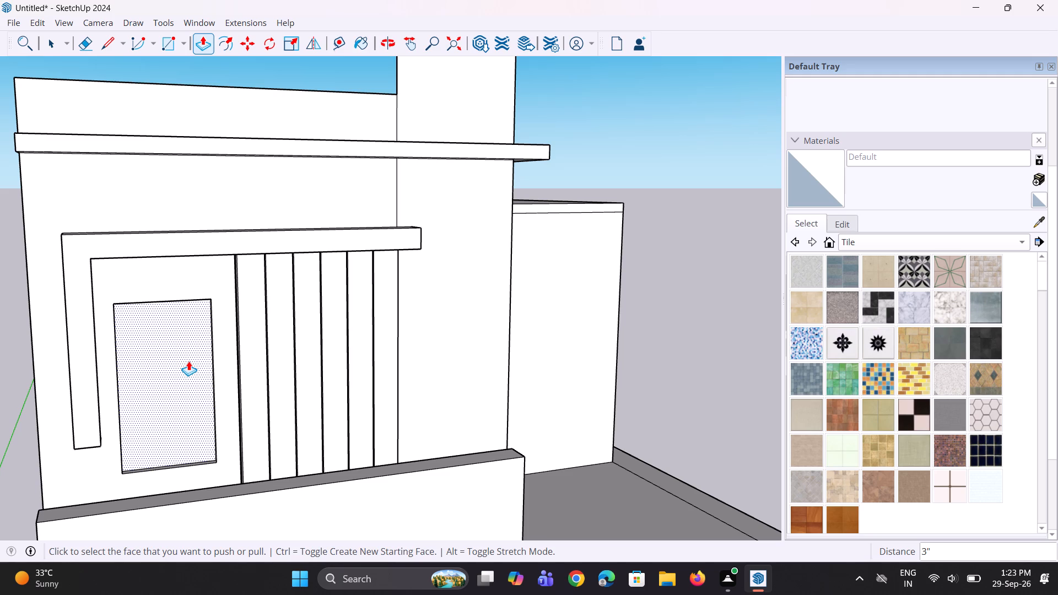
middle_drag(176, 244, 93, 247)
scroll(99, 241, up, 2)
middle_drag(100, 240, 113, 213)
scroll(108, 218, up, 1)
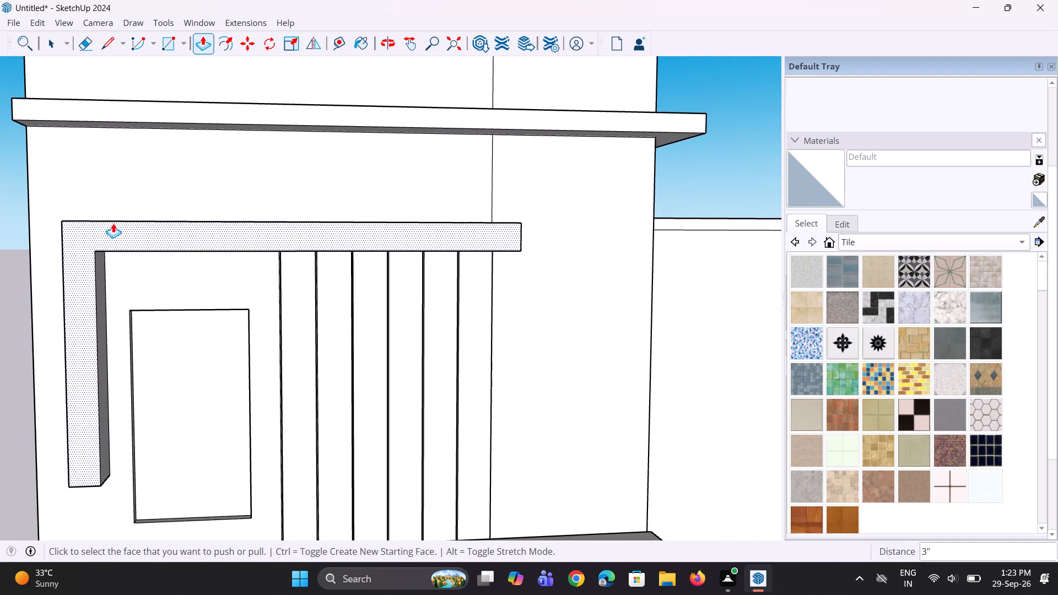
key(space)
key(r)
middle_drag(116, 226, 145, 172)
scroll(117, 154, up, 2)
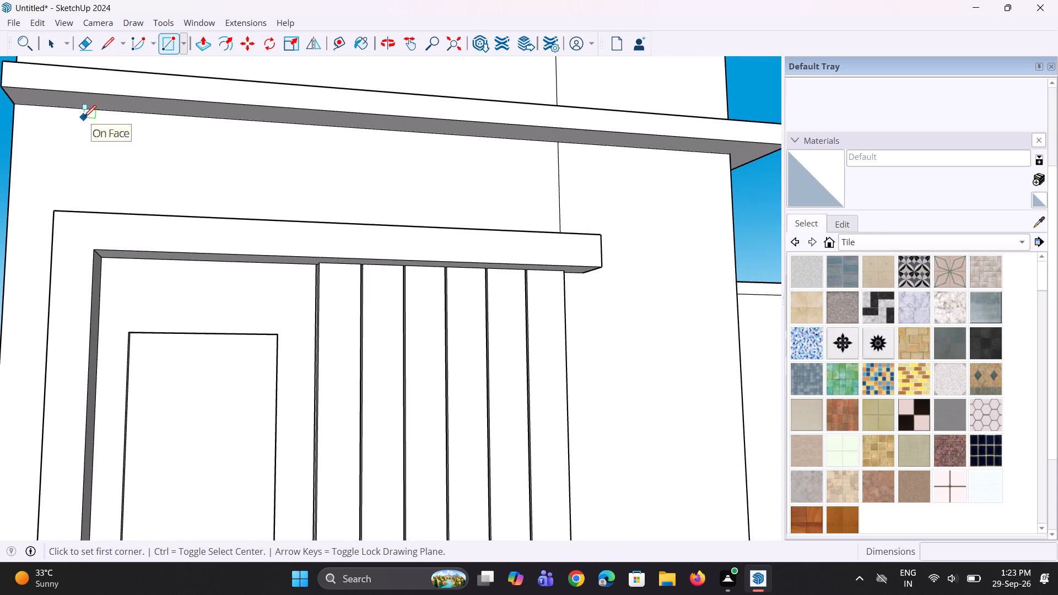
drag(90, 107, 183, 200)
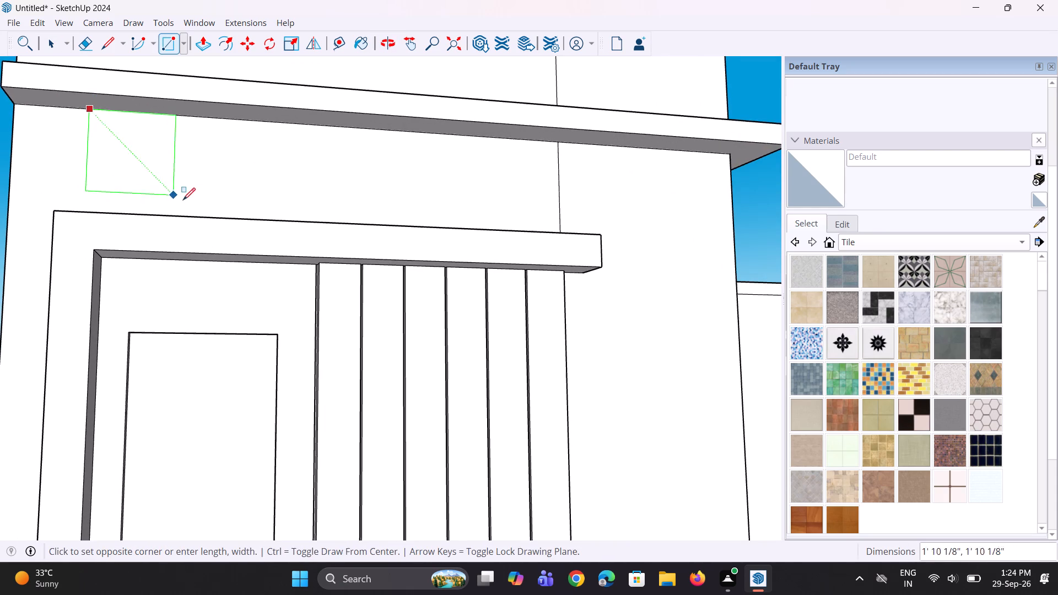
drag(183, 200, 282, 208)
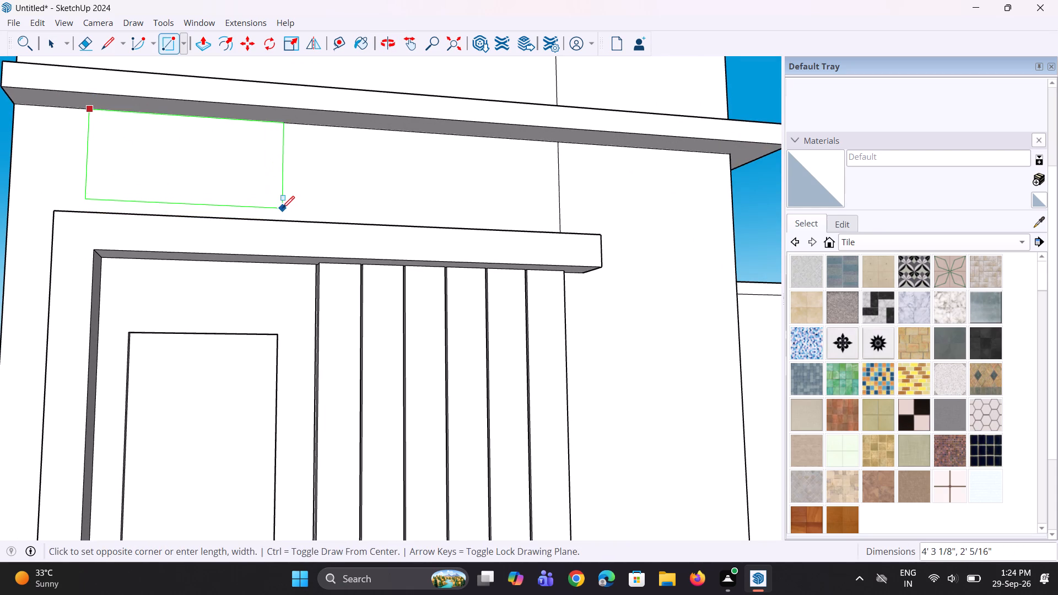
drag(282, 208, 288, 209)
Move the new rectangle's bottom edge down about 6" so it meets the top of the L-shaped frame.
middle_drag(290, 207, 244, 284)
scroll(229, 180, up, 4)
middle_drag(228, 203, 226, 238)
key(space)
click(236, 259)
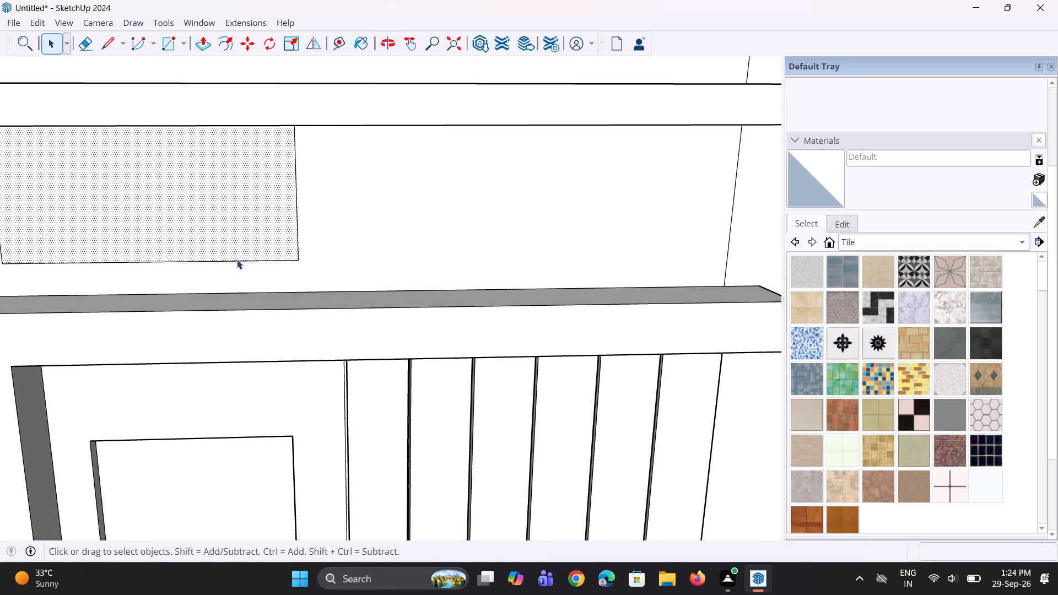
click(237, 261)
key(m)
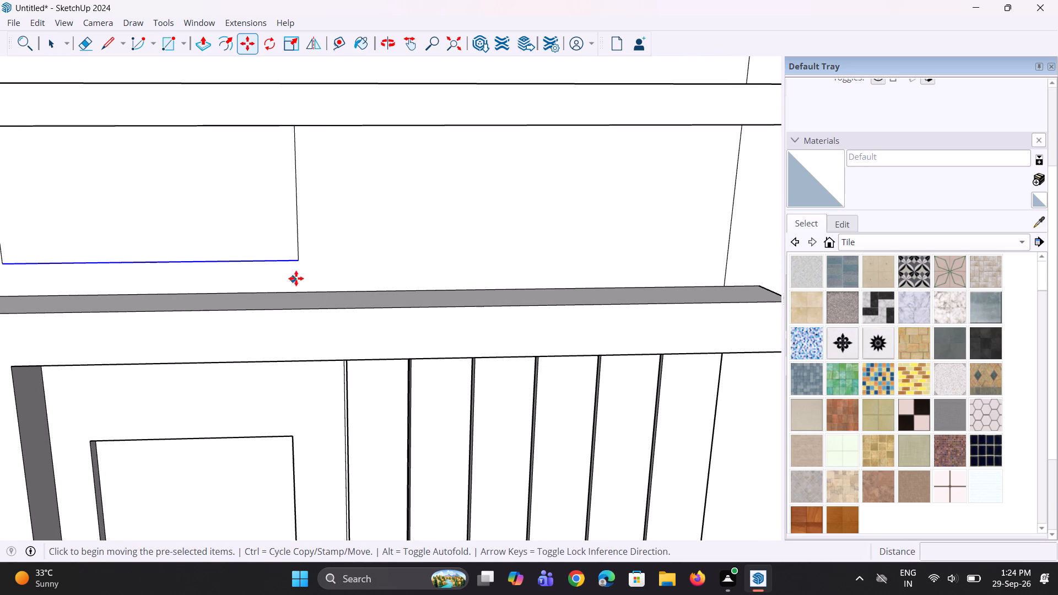
click(294, 262)
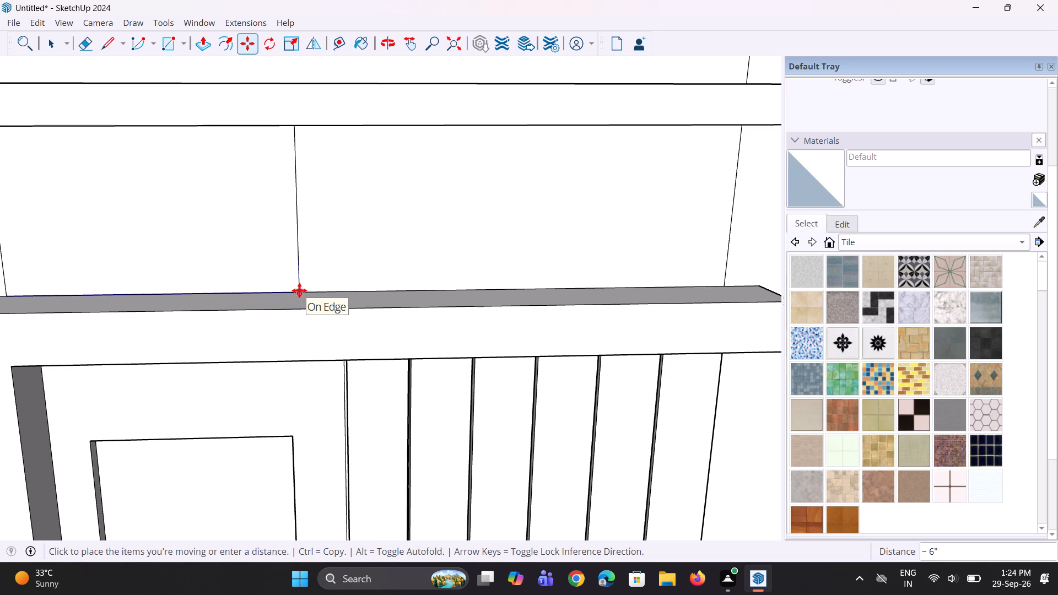
middle_drag(299, 290, 246, 313)
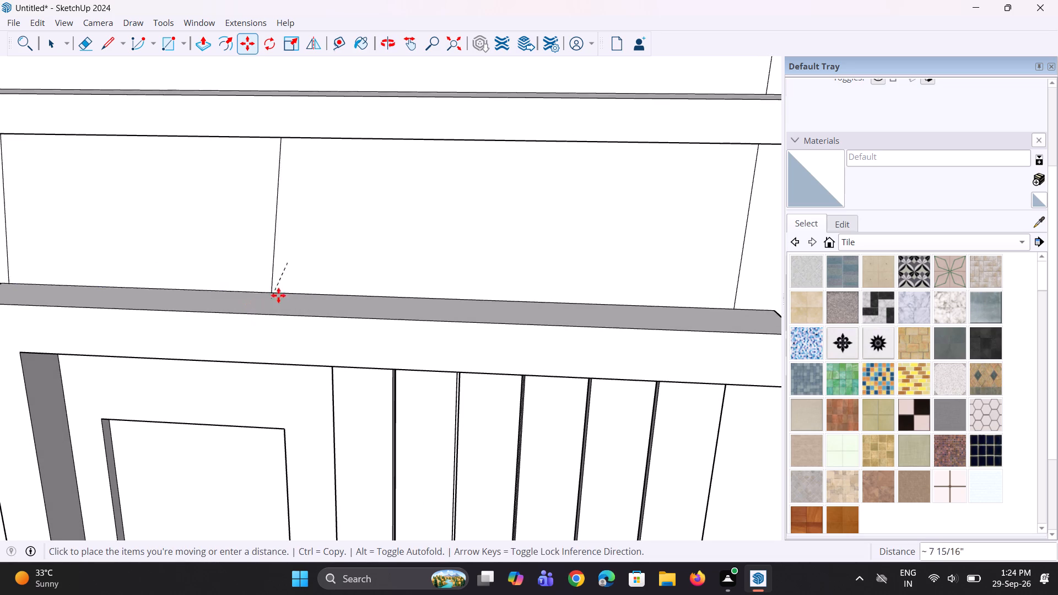
click(286, 293)
middle_drag(277, 286, 281, 283)
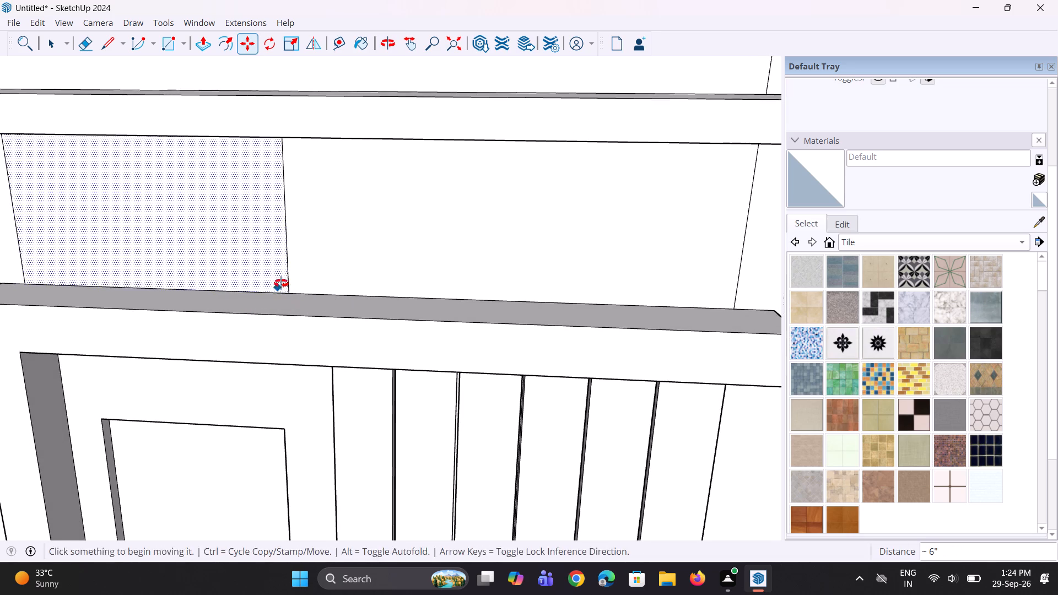
middle_drag(281, 283, 314, 256)
scroll(333, 251, down, 4)
key(space)
key(space)
Copy the upper rectangle's vertical edge nearest the frame's corner about 2 5/16" inward to outline a narrow strip.
middle_drag(333, 255, 355, 236)
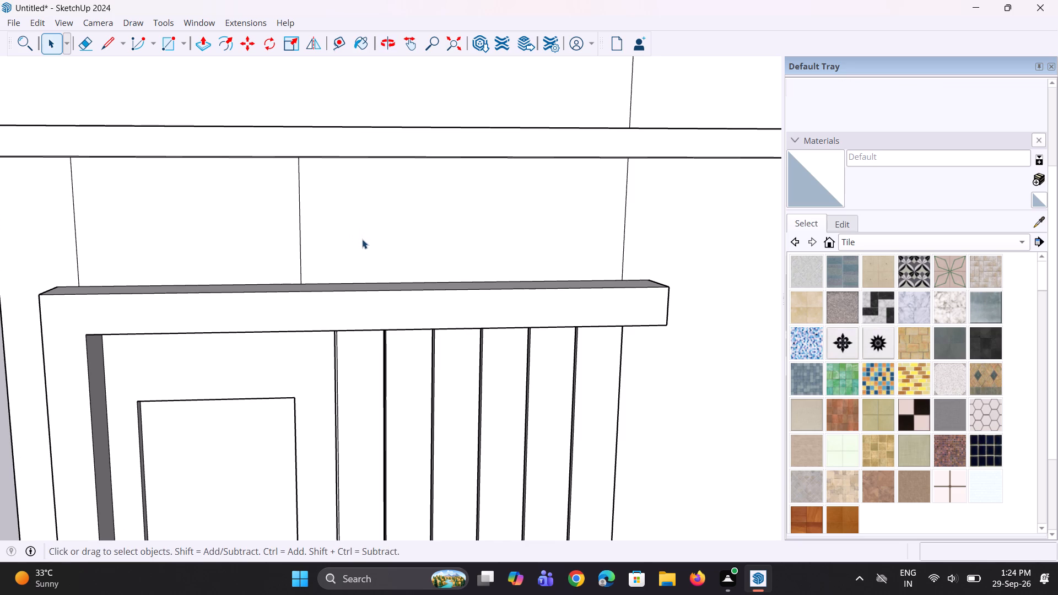
scroll(358, 243, down, 2)
middle_drag(363, 240, 393, 223)
scroll(403, 229, down, 4)
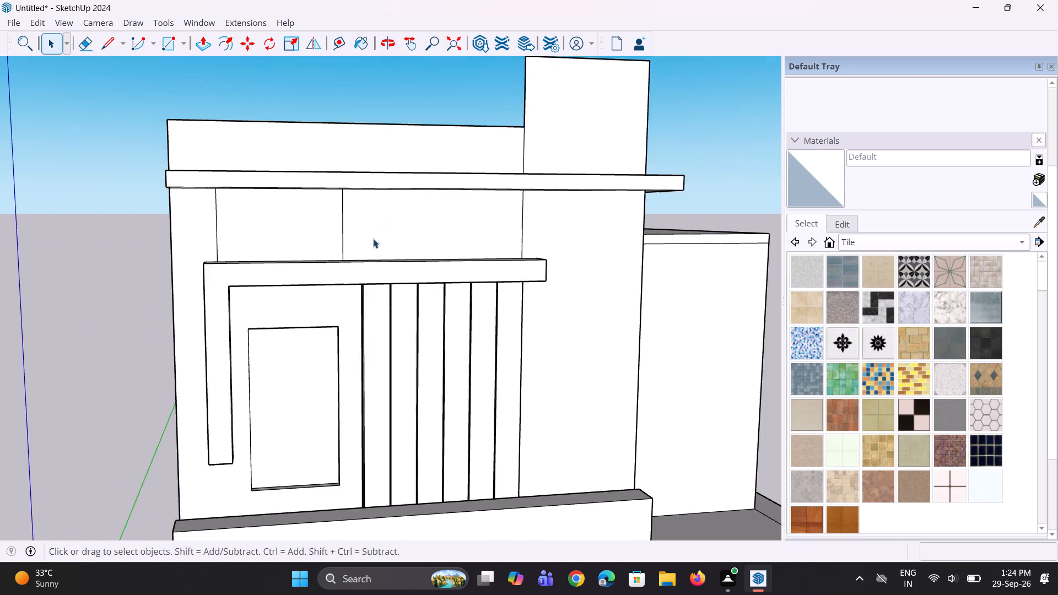
middle_drag(347, 250, 300, 249)
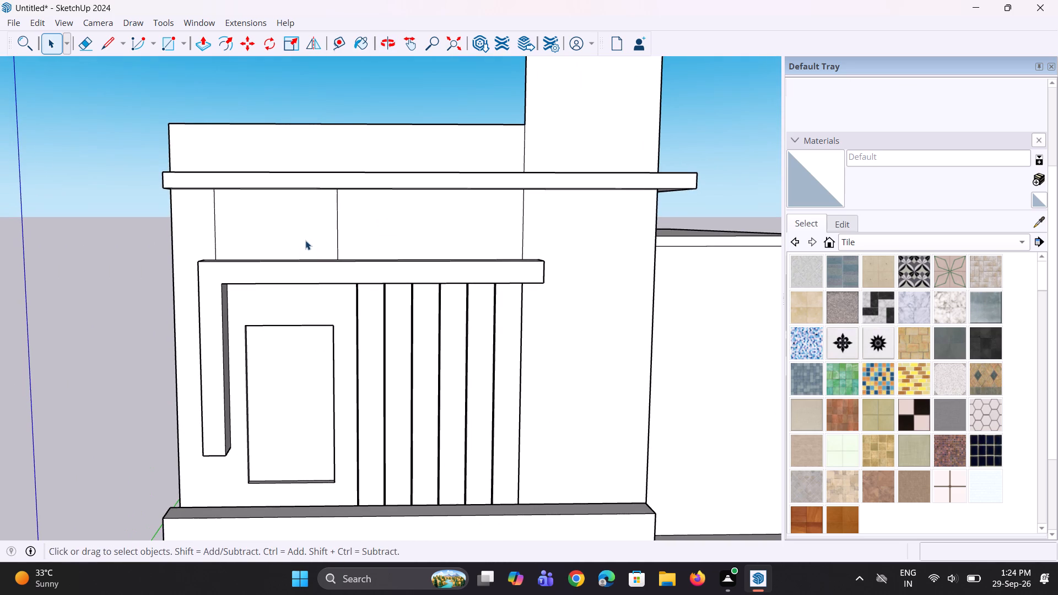
middle_drag(284, 233, 287, 224)
scroll(243, 231, up, 1)
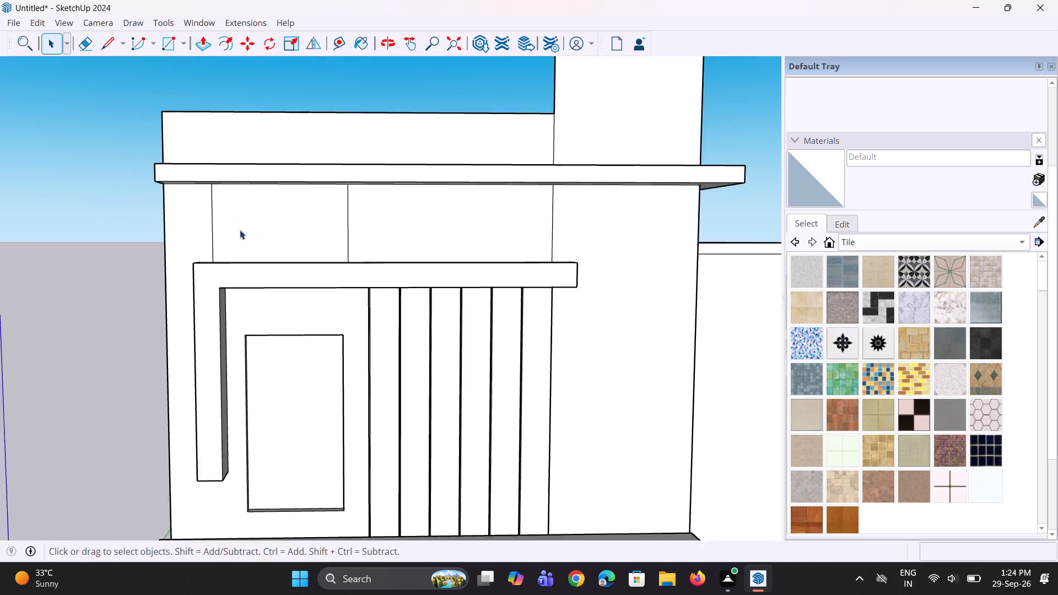
scroll(240, 230, up, 1)
click(210, 213)
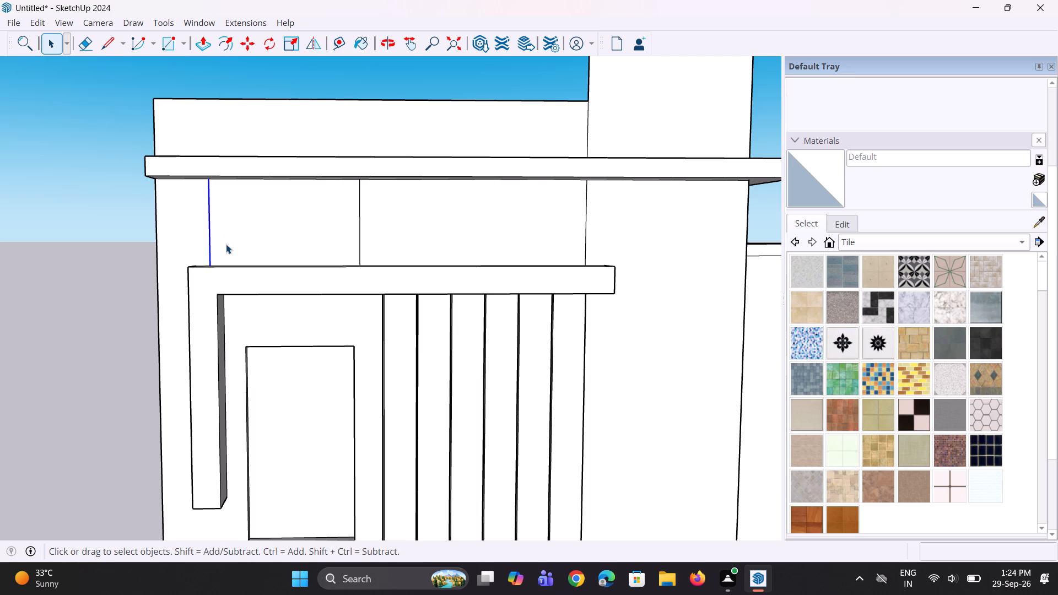
key(m)
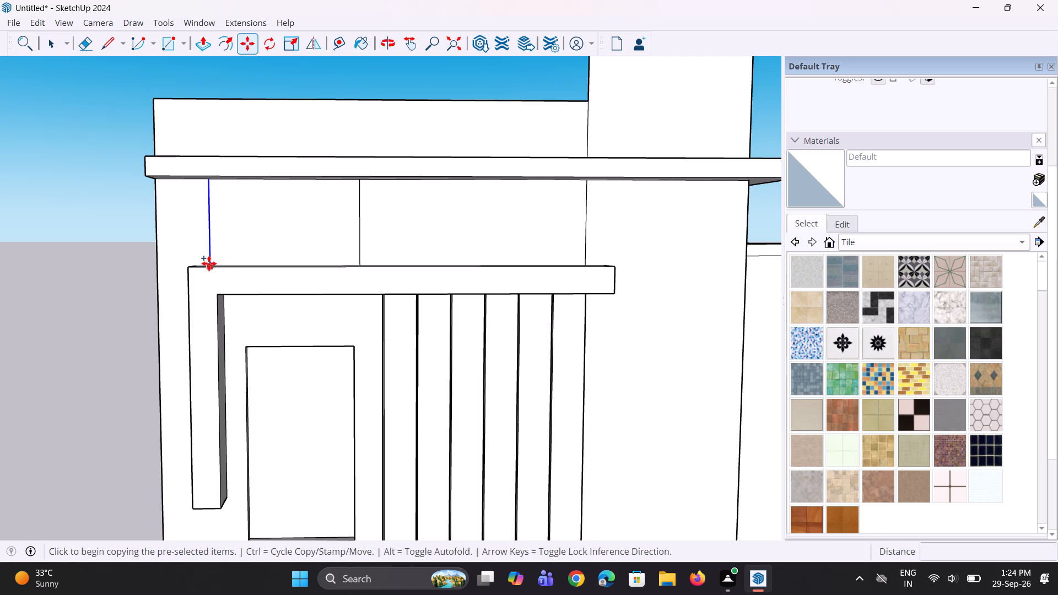
click(209, 263)
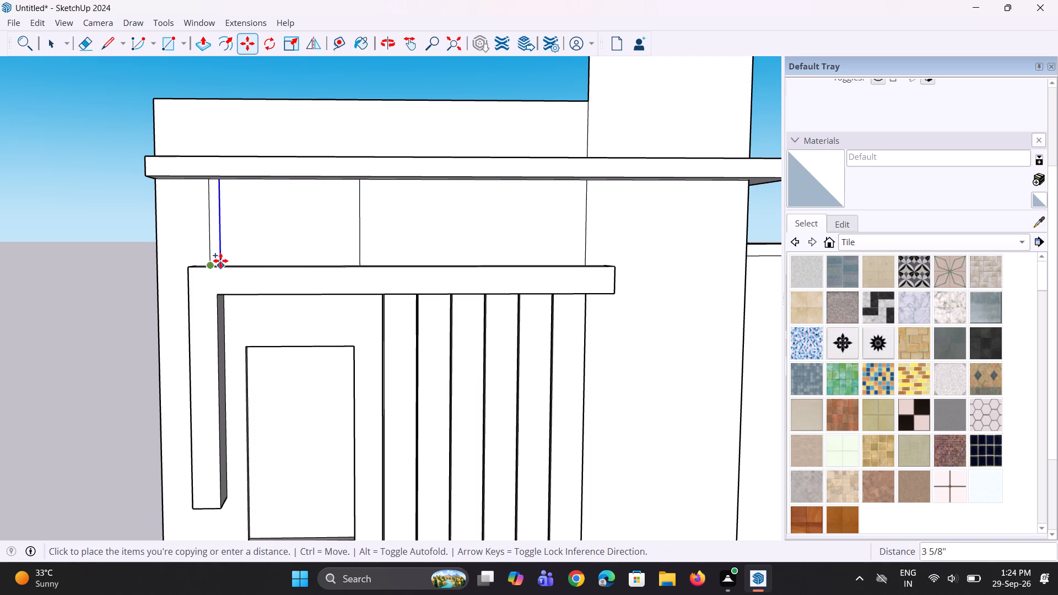
scroll(220, 261, up, 2)
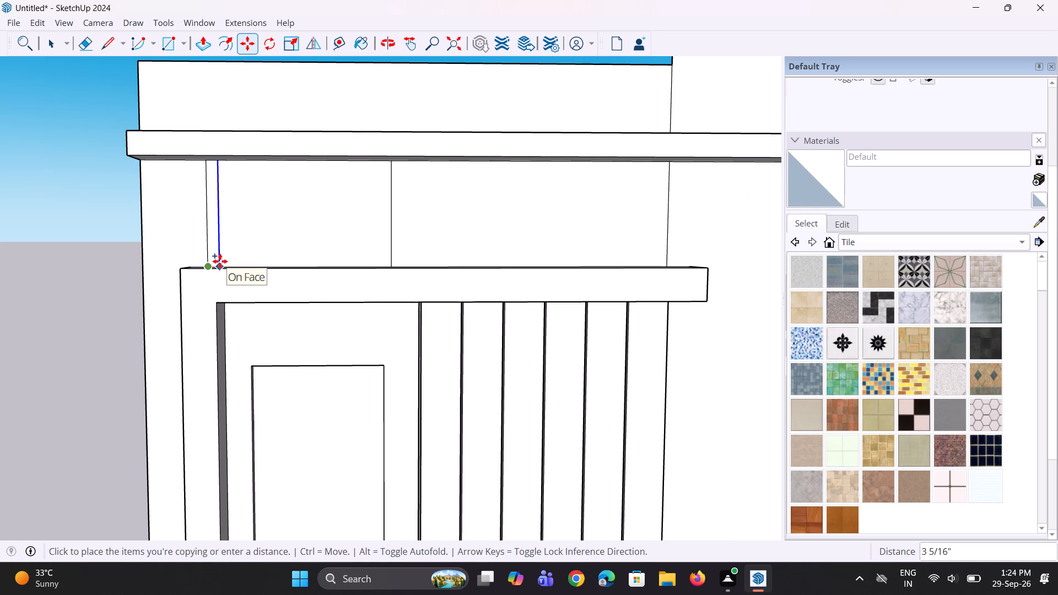
scroll(220, 261, up, 5)
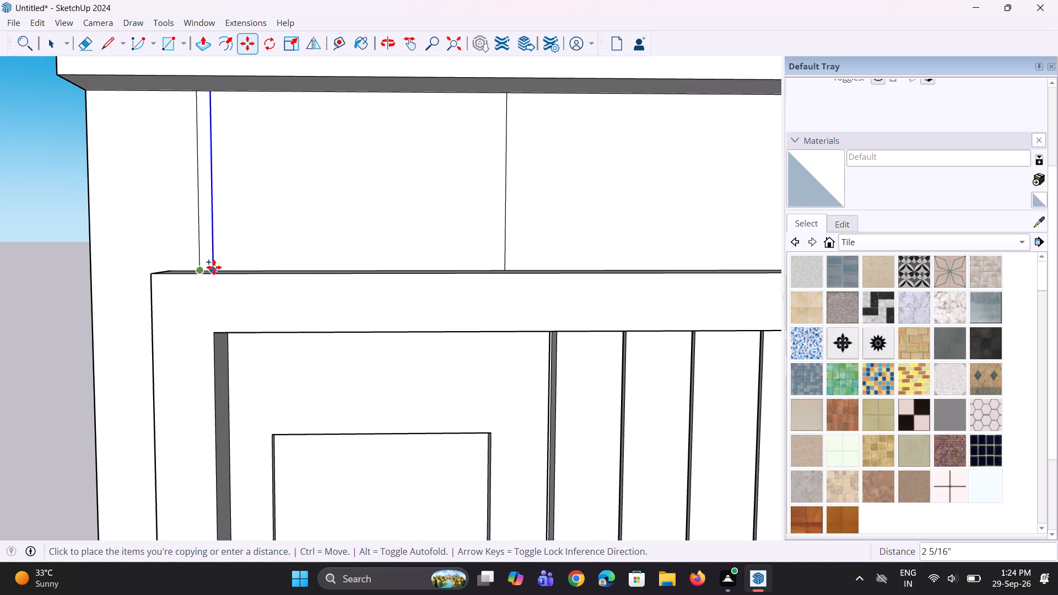
click(214, 267)
Pull the narrow strip face above the L-shaped frame out 3" from the wall.
middle_drag(239, 255, 179, 276)
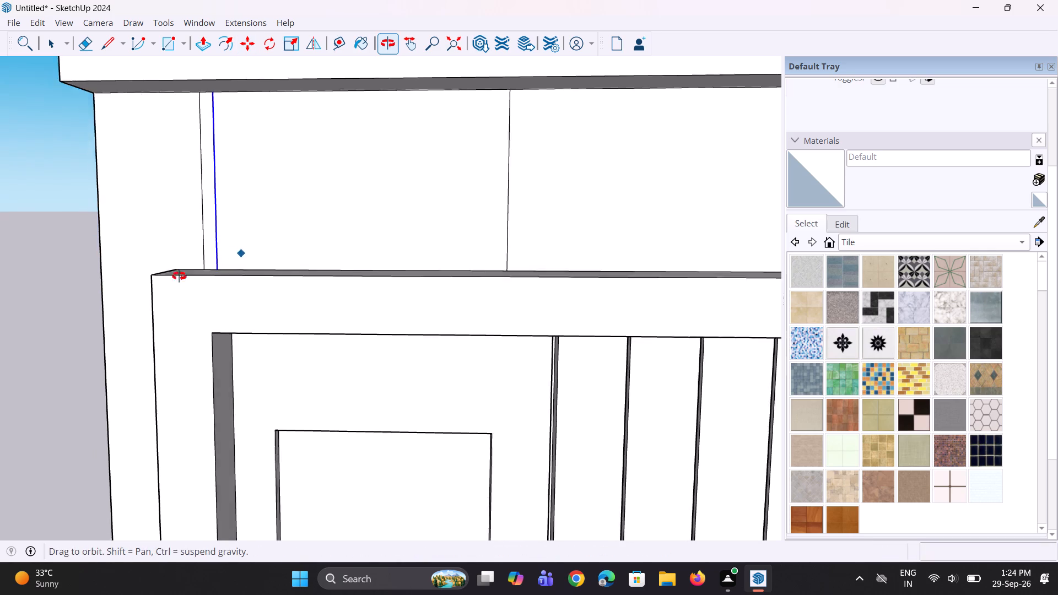
middle_drag(179, 276, 169, 279)
scroll(217, 246, up, 1)
key(p)
scroll(220, 241, up, 3)
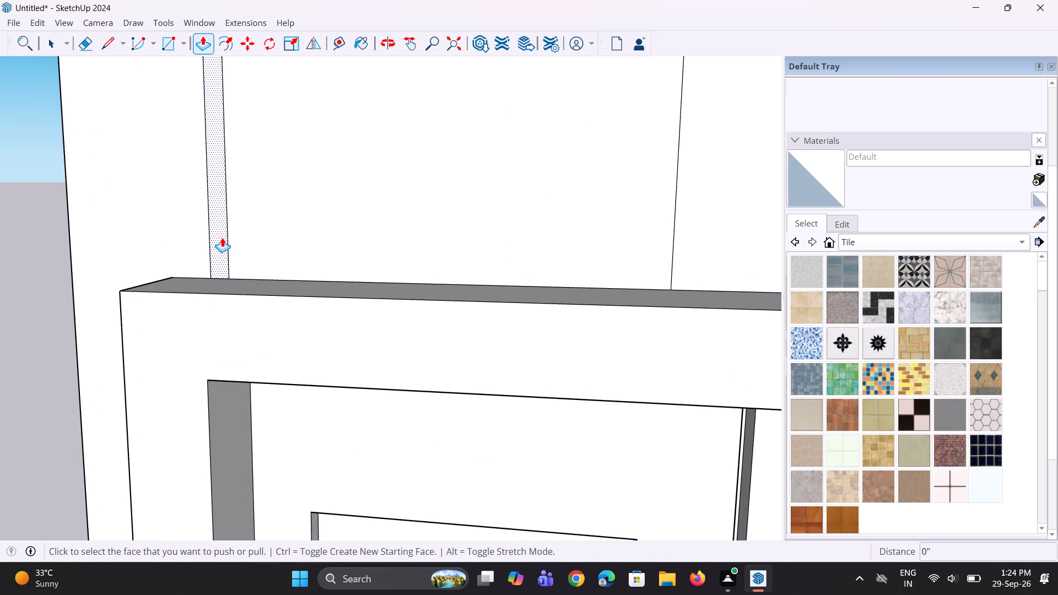
click(222, 237)
text(3")
key(Return)
Select the raised strip's front and two side faces and make them a group.
middle_drag(273, 274, 288, 281)
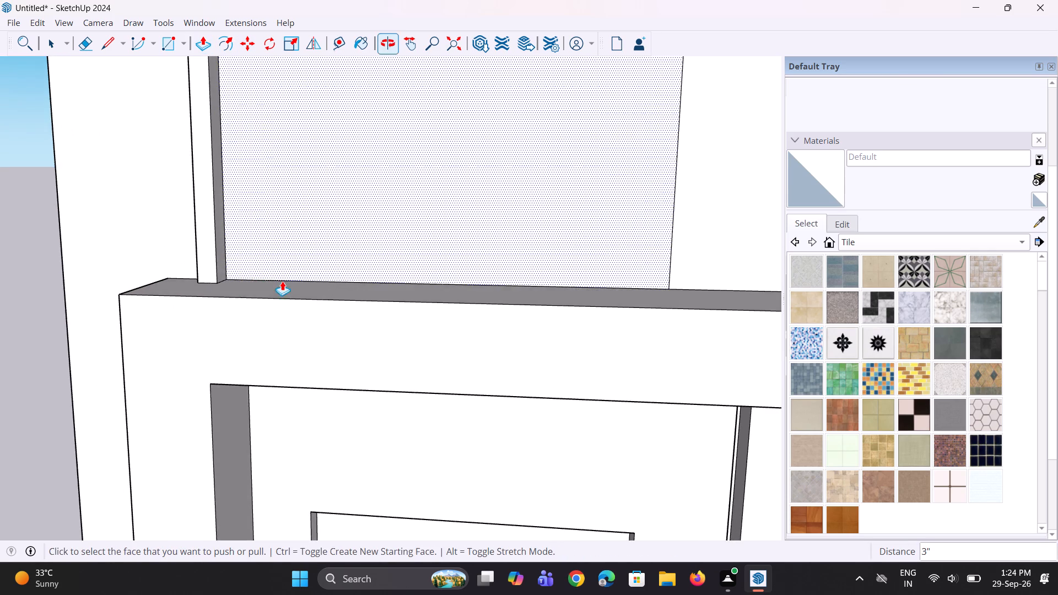
scroll(190, 257, up, 5)
key(space)
click(232, 264)
middle_drag(197, 283, 243, 272)
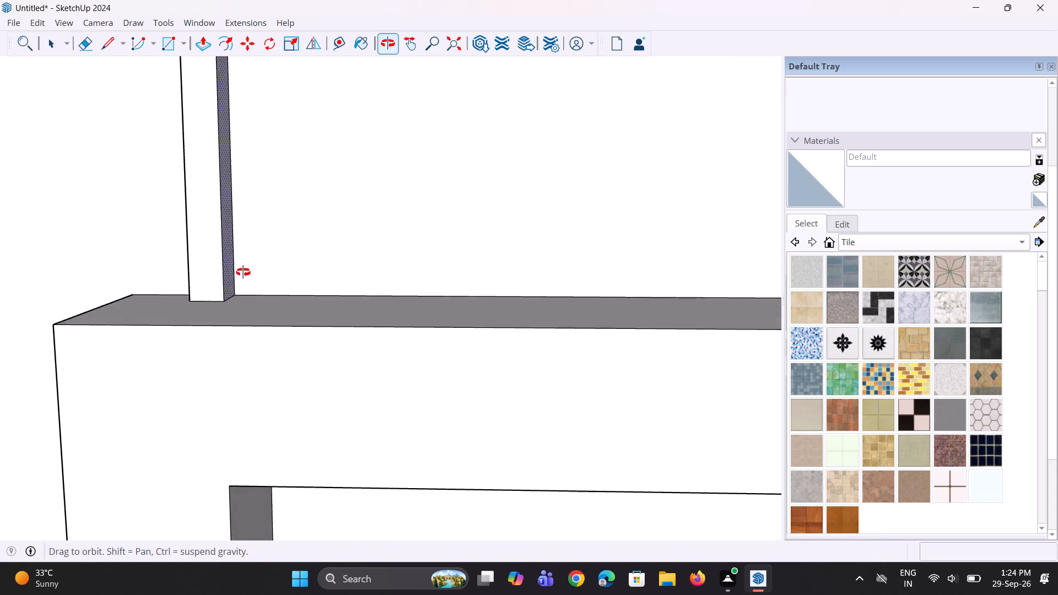
middle_drag(243, 272, 254, 268)
ctrl+click(214, 278)
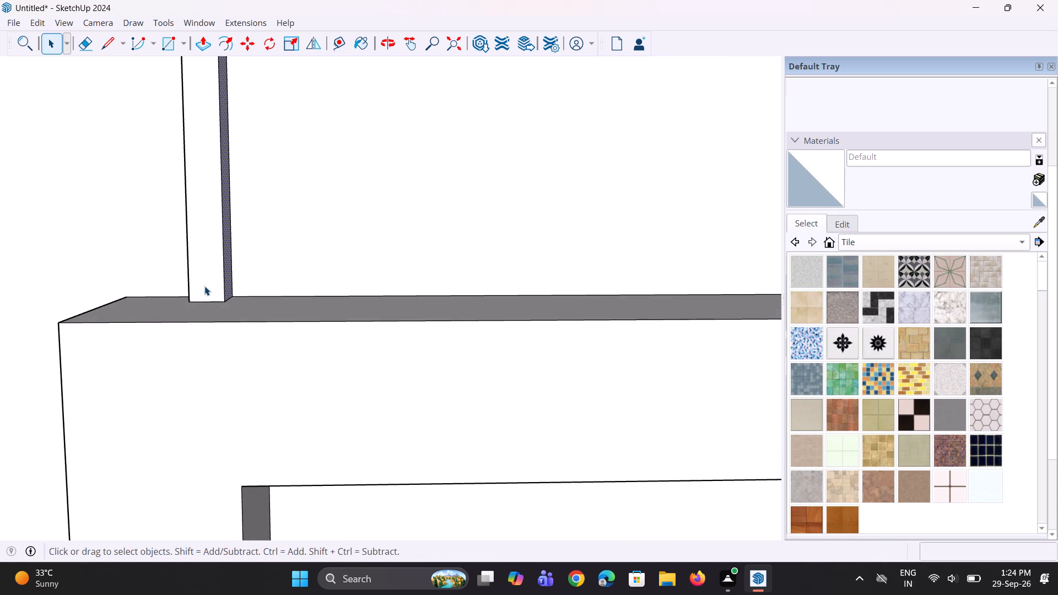
middle_drag(206, 285, 381, 246)
scroll(169, 265, up, 2)
ctrl+click(185, 264)
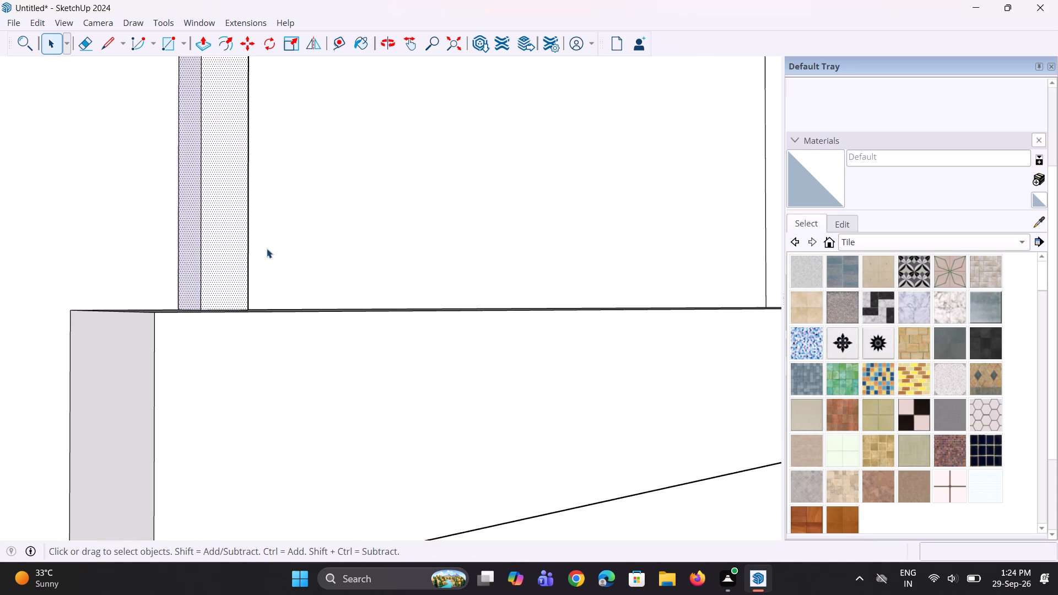
scroll(272, 245, down, 5)
middle_drag(295, 250, 0, 273)
middle_drag(196, 279, 219, 300)
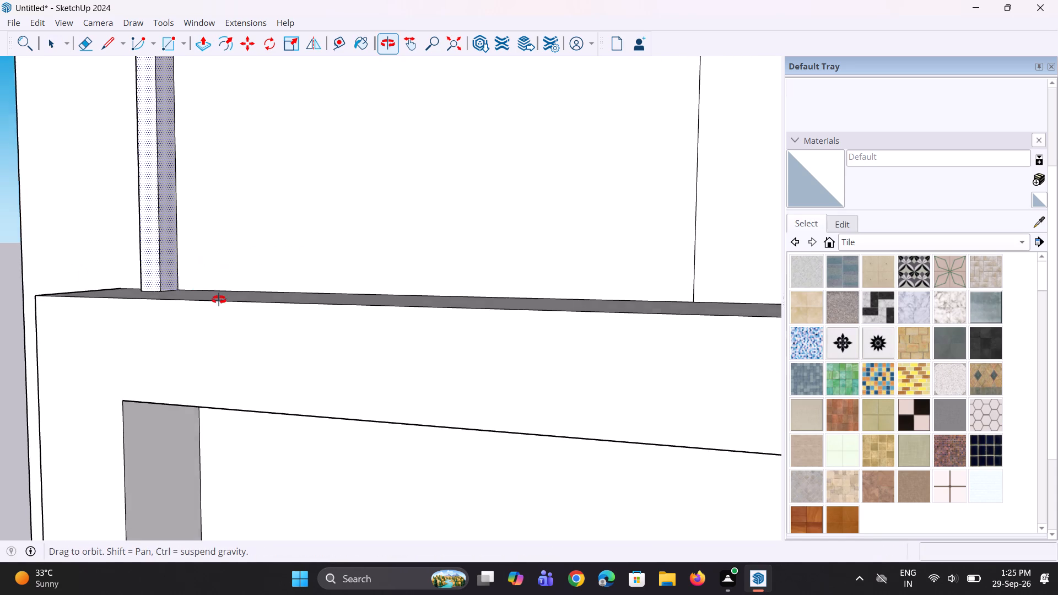
middle_drag(219, 300, 287, 313)
right_click(143, 234)
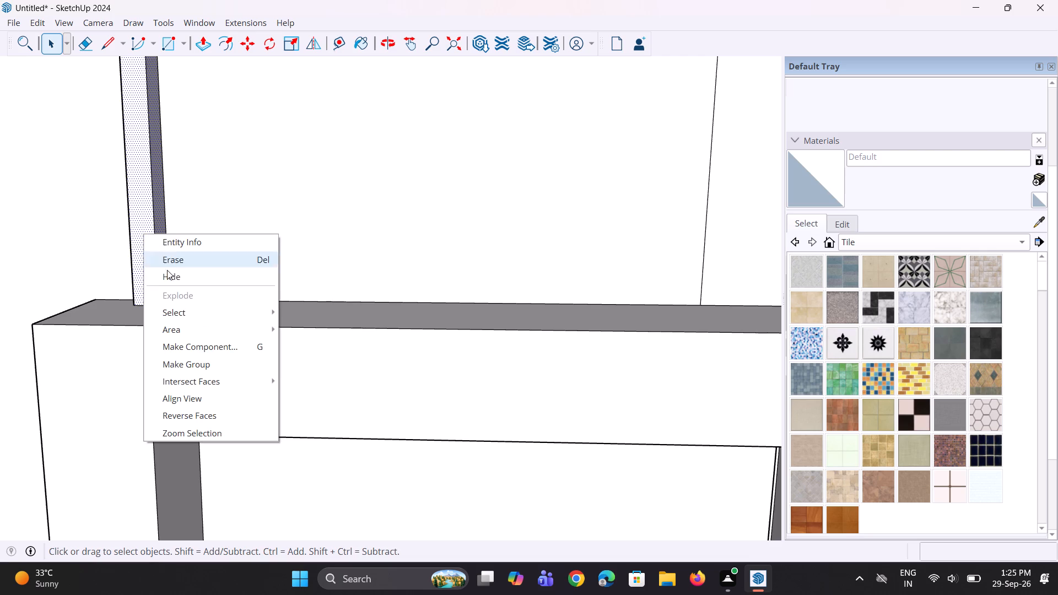
click(188, 364)
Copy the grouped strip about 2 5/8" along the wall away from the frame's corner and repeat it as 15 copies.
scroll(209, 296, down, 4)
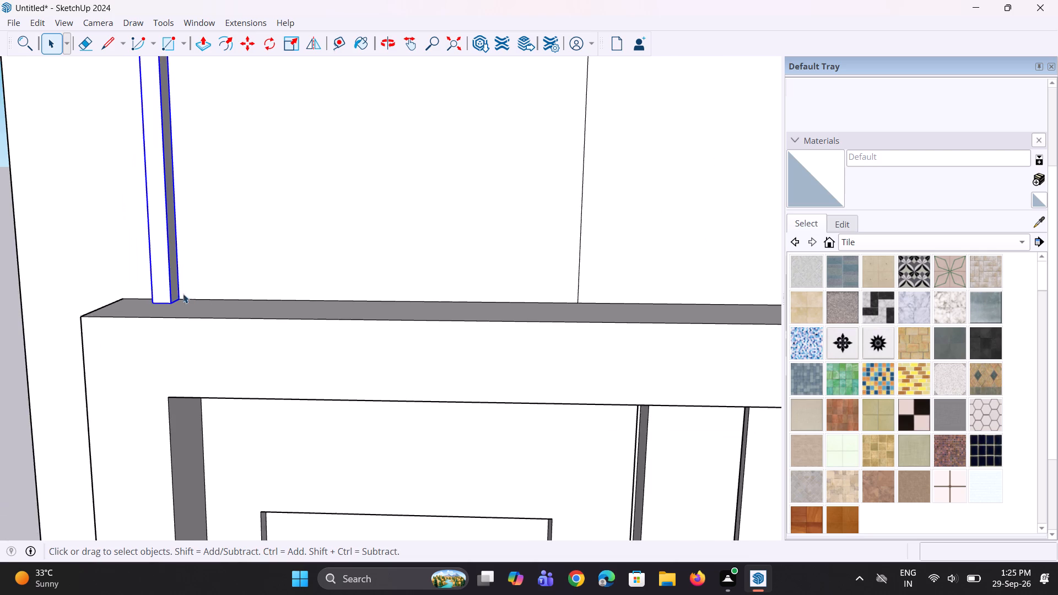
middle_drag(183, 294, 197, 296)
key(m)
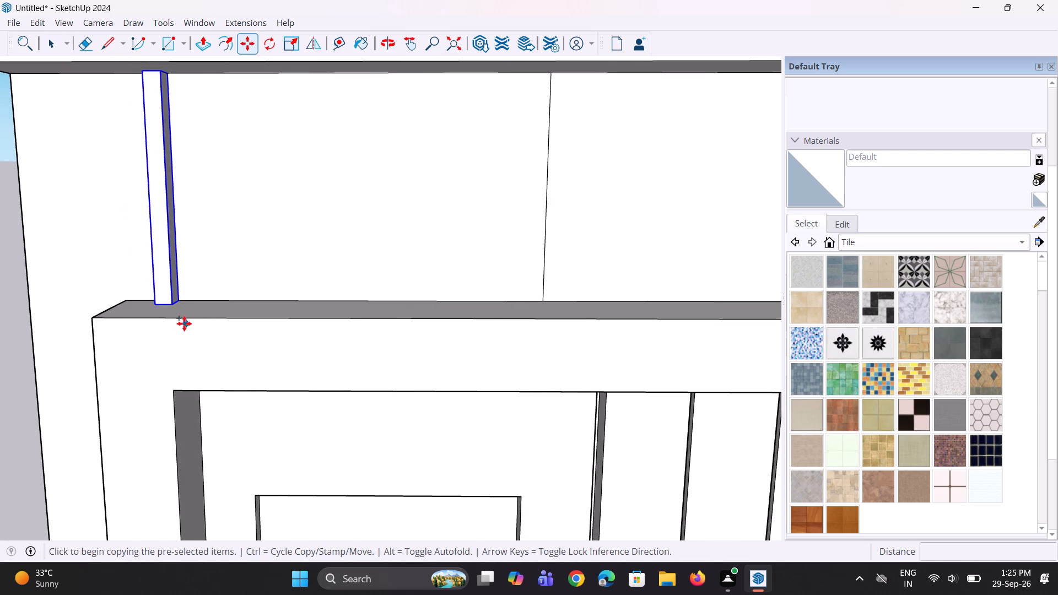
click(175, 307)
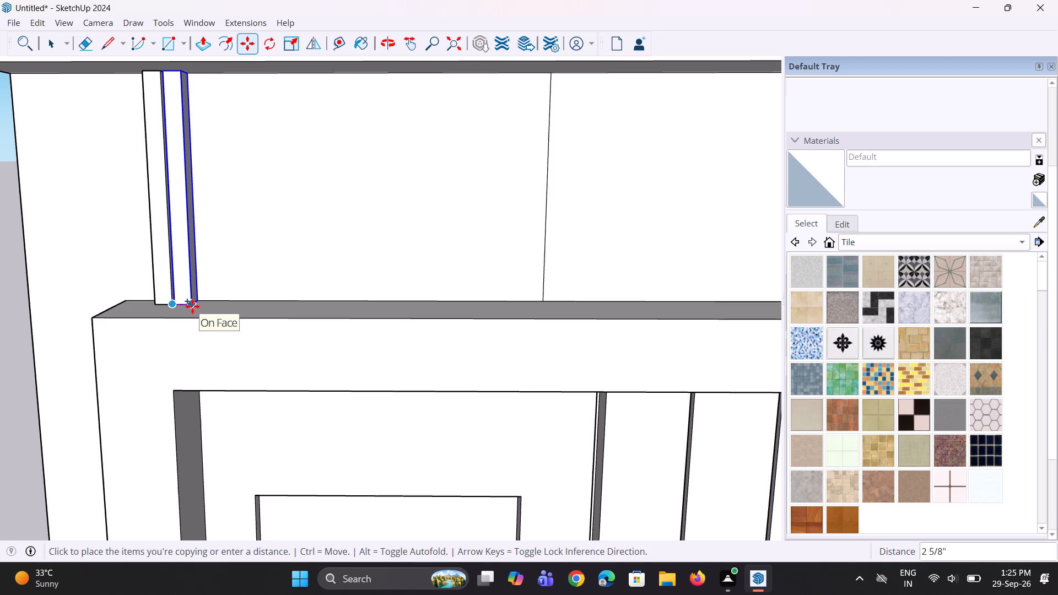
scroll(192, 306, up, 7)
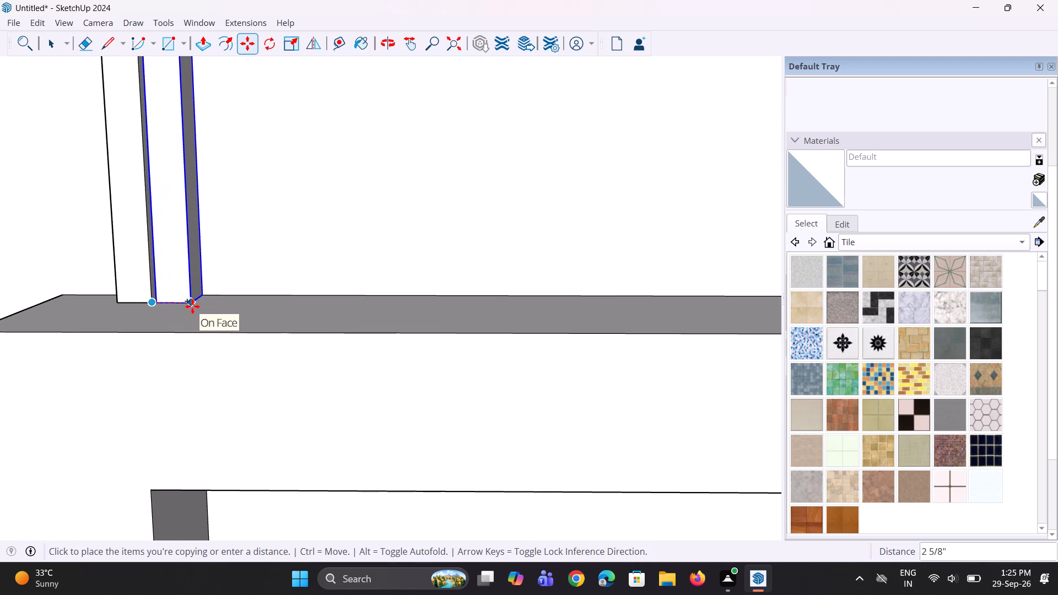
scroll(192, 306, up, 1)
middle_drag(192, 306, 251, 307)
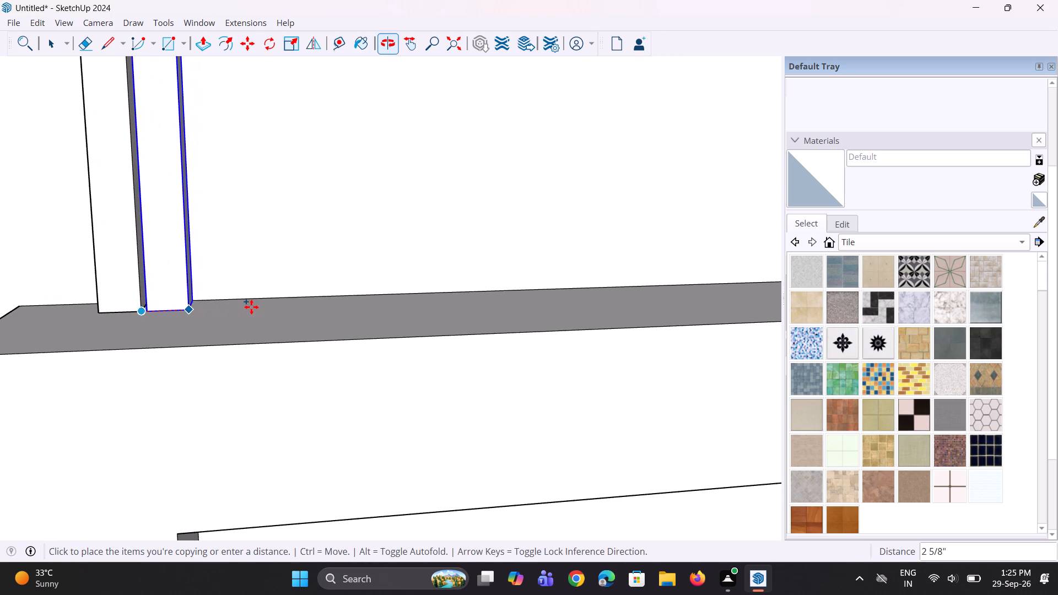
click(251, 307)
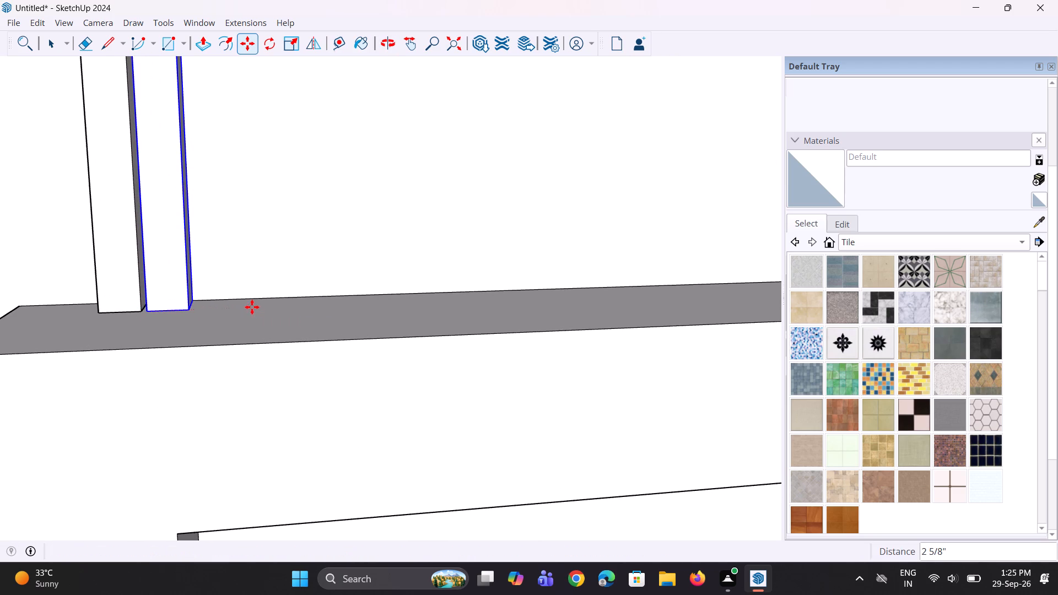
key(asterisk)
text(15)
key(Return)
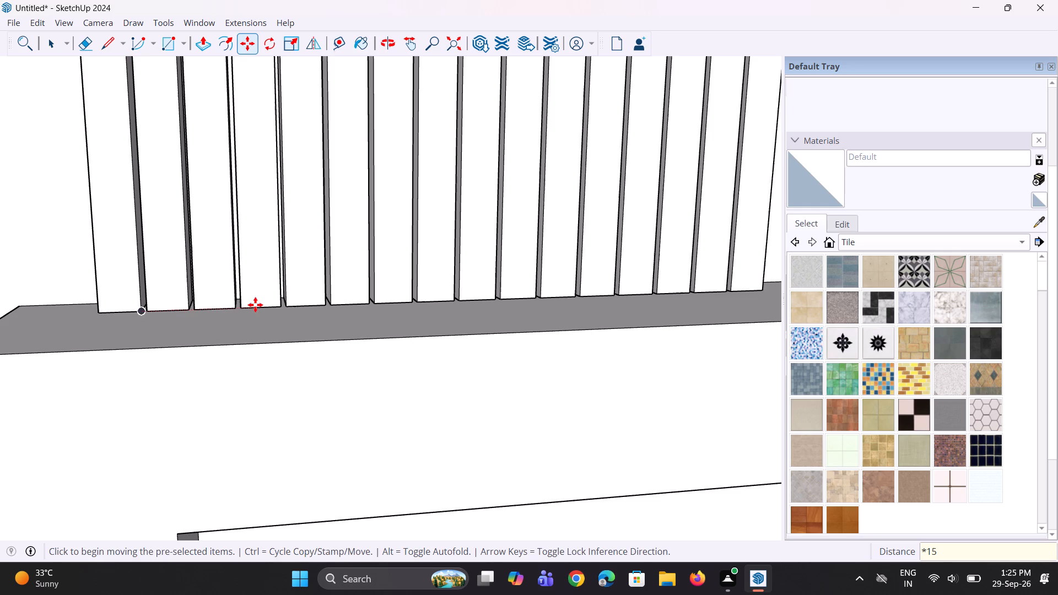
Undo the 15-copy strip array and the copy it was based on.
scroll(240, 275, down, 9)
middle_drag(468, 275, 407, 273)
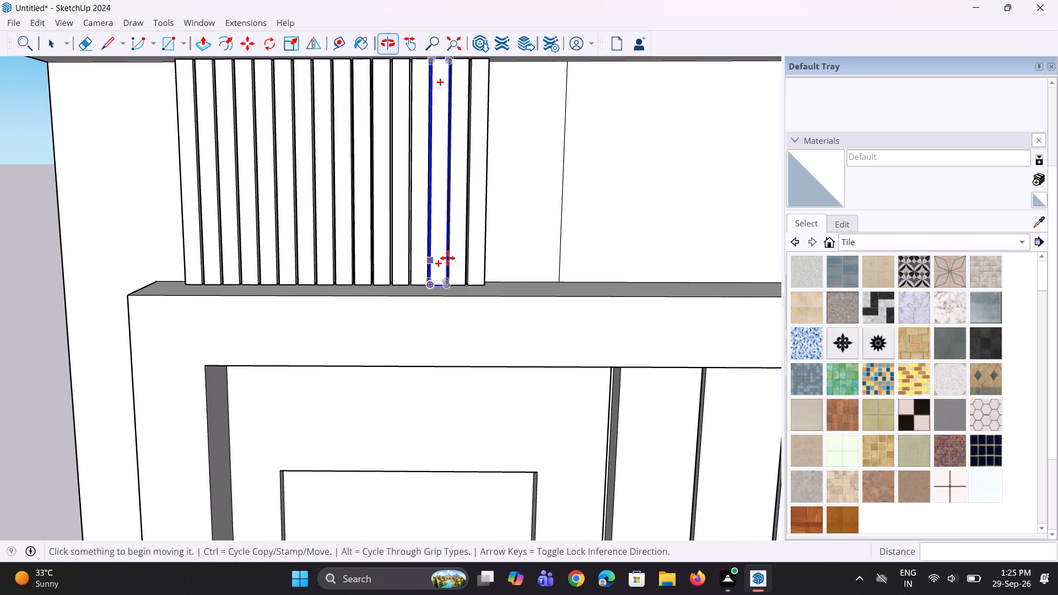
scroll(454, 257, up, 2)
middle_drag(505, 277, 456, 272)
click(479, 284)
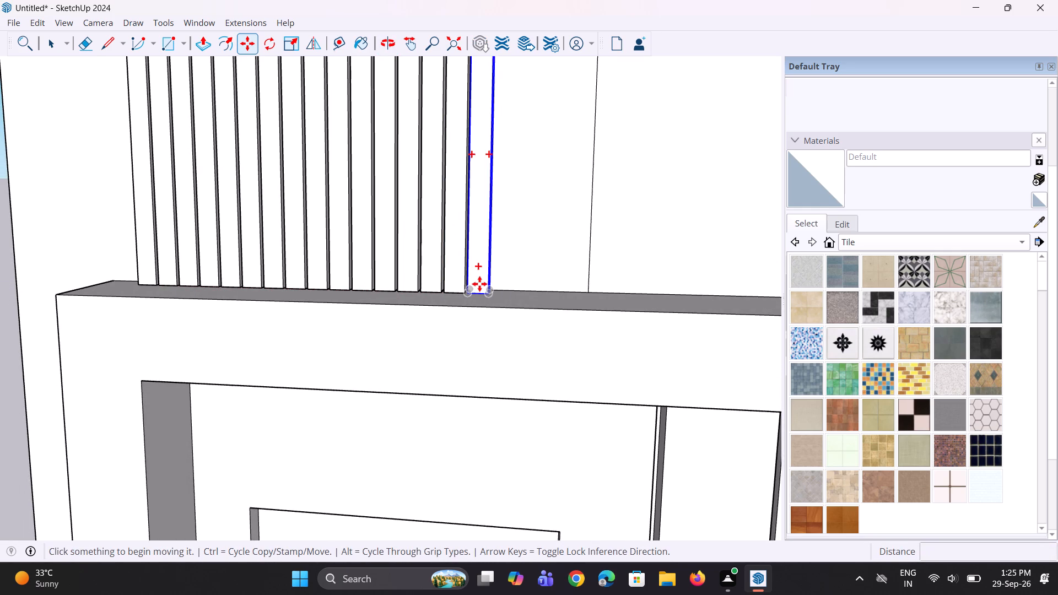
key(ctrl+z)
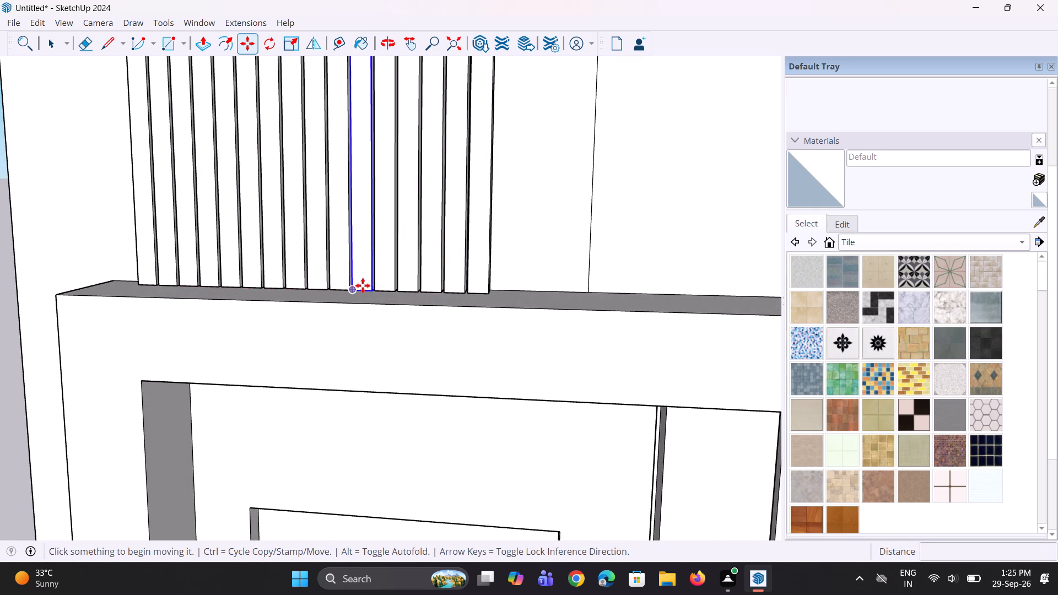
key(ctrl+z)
Copy the grouped strip about 2 11/16" along the wall away from the frame's corner and repeat it as 22 copies.
middle_drag(155, 268, 231, 269)
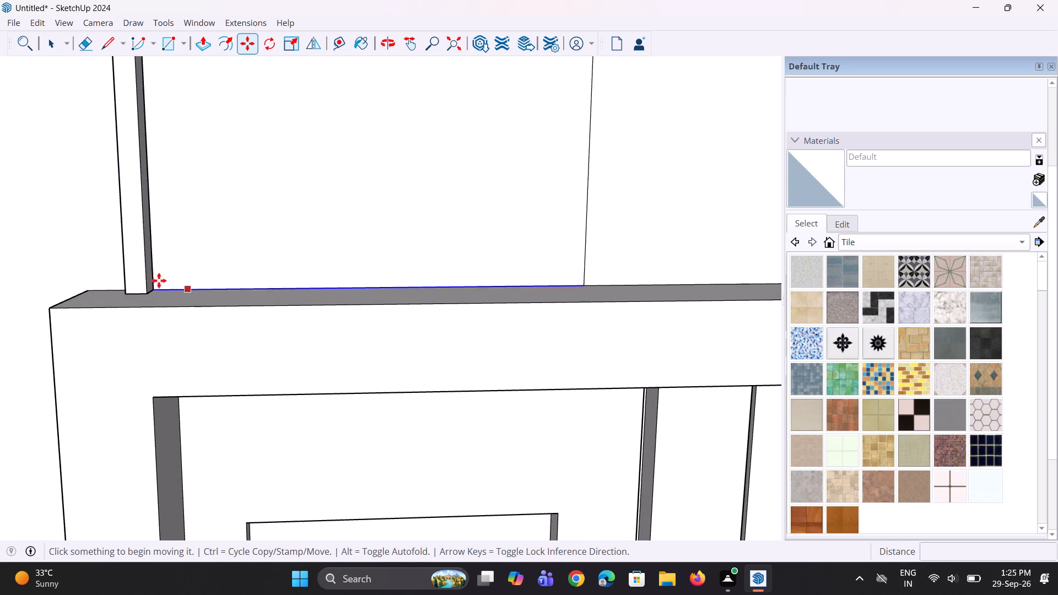
click(142, 272)
key(m)
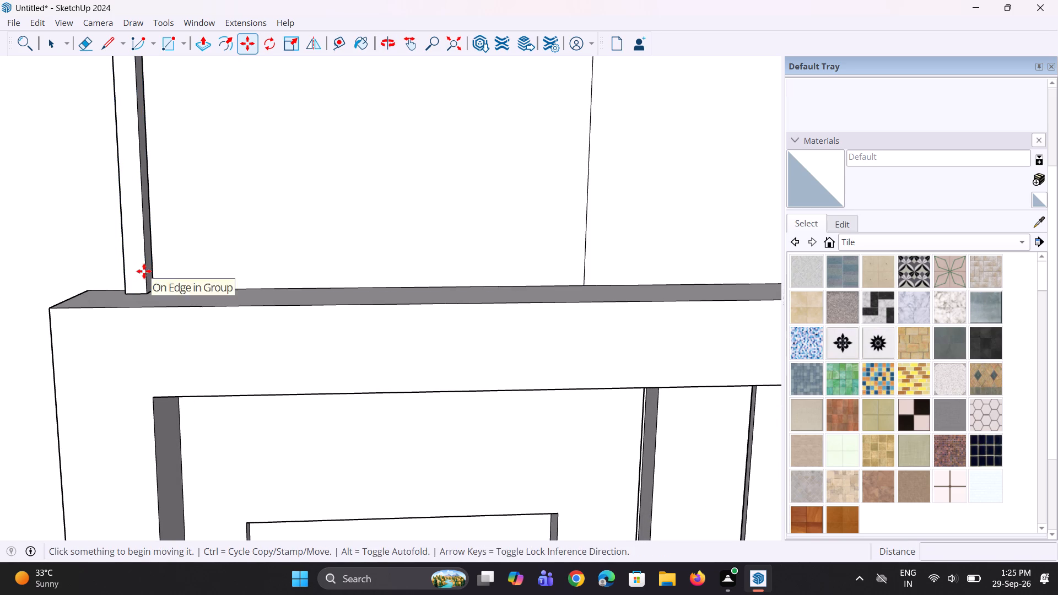
click(150, 294)
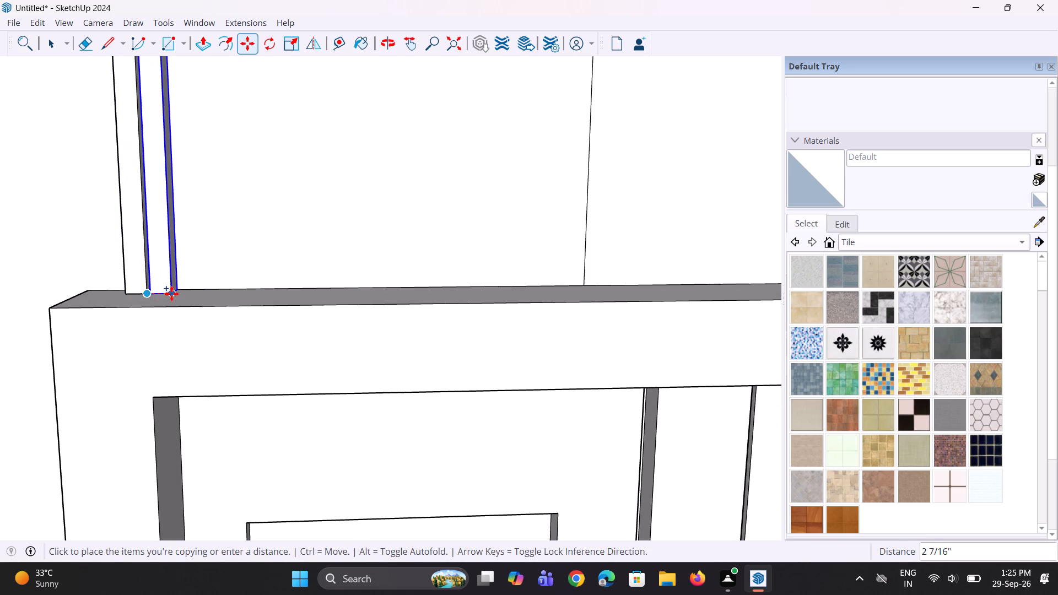
click(171, 294)
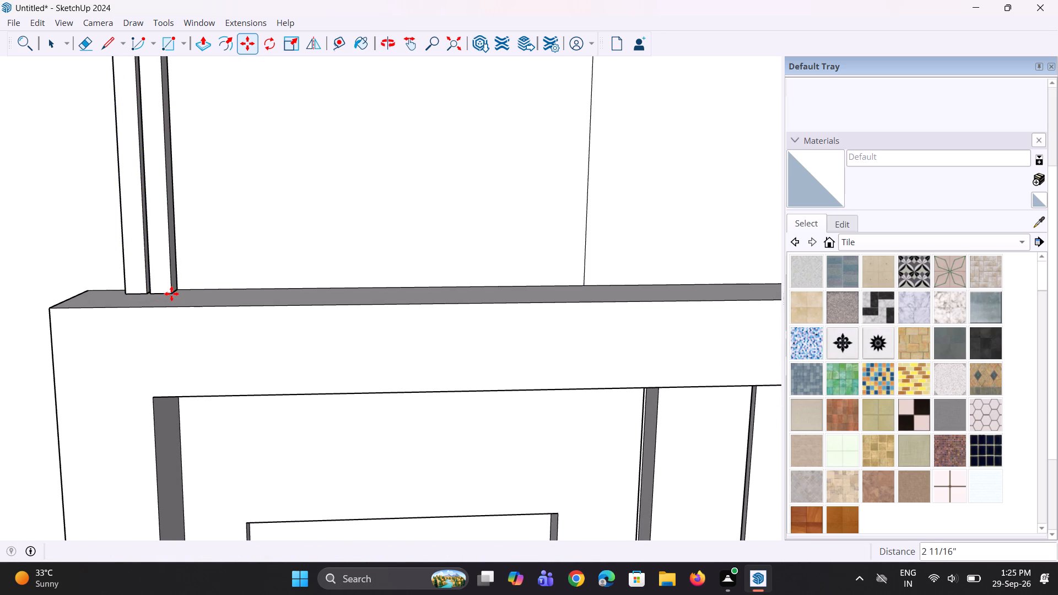
key(asterisk)
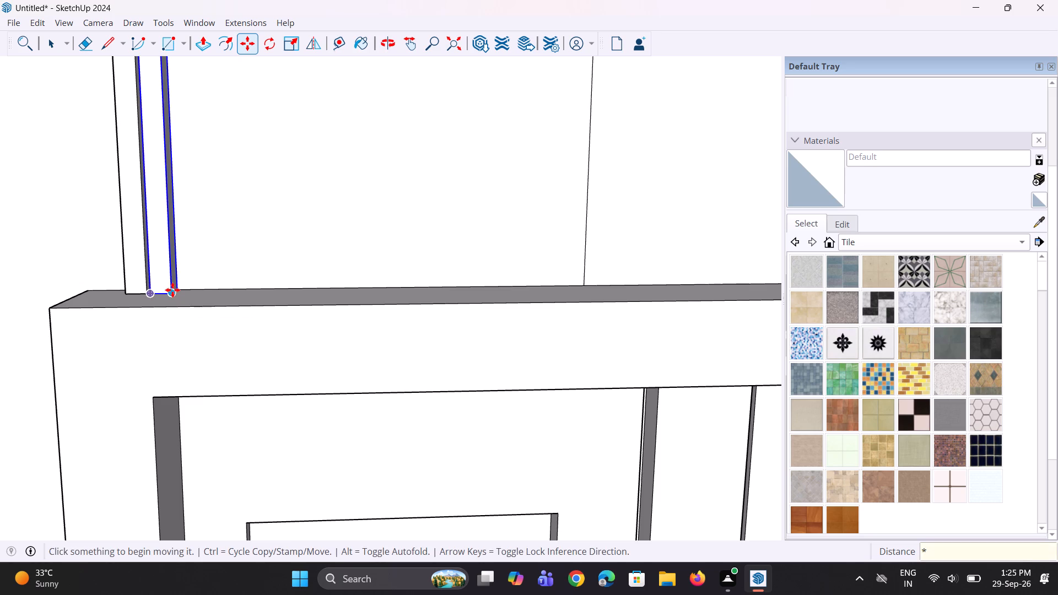
text(22)
key(Return)
Delete the three surplus strips at the far end of the upper strip array.
scroll(393, 262, down, 3)
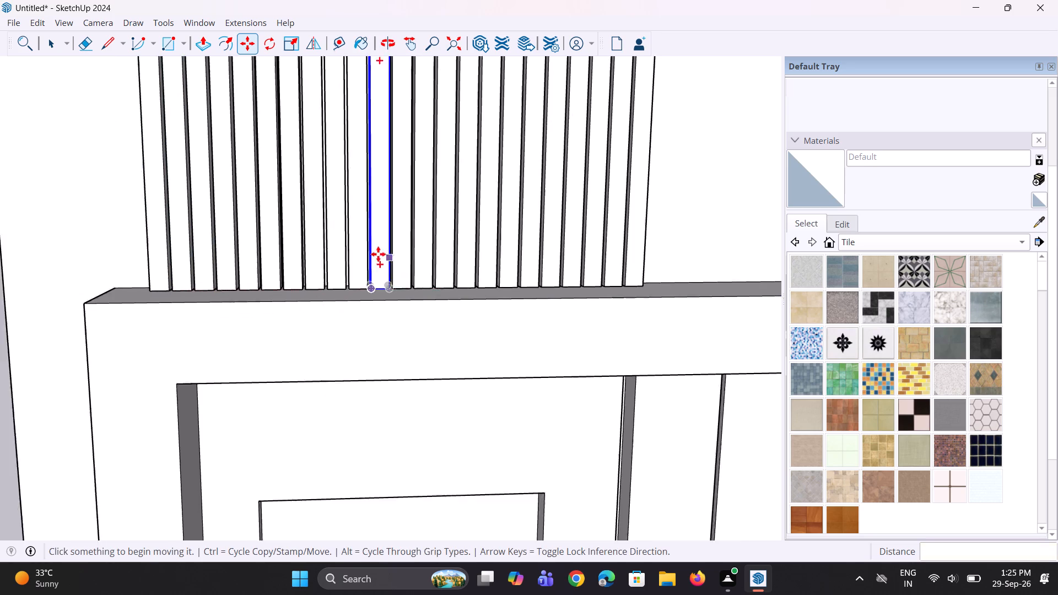
scroll(378, 254, down, 5)
middle_drag(494, 240, 208, 250)
scroll(430, 256, up, 3)
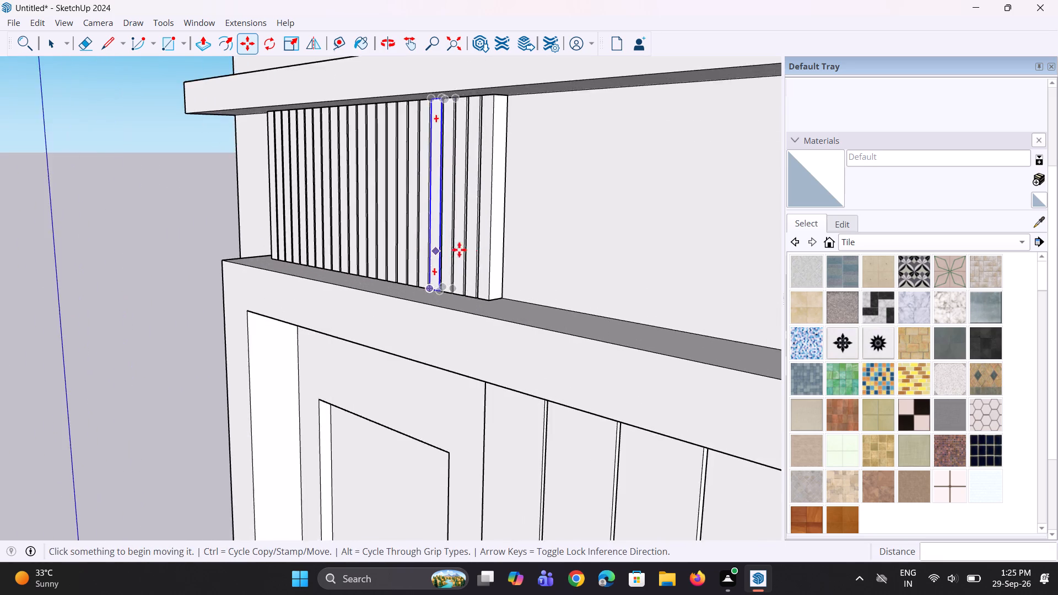
scroll(469, 251, up, 2)
middle_drag(499, 275, 520, 278)
scroll(520, 278, up, 4)
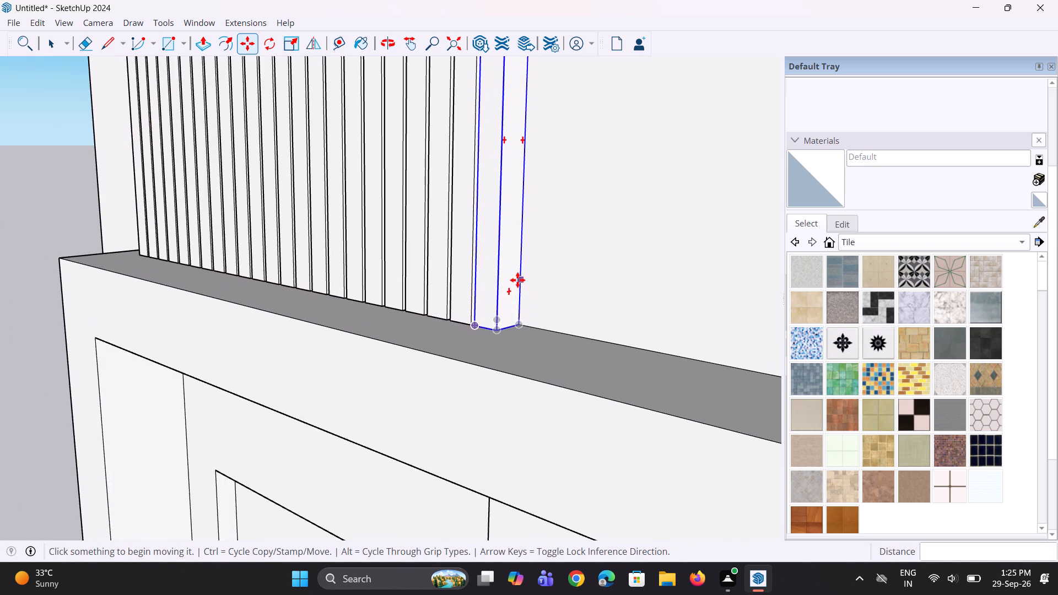
click(517, 280)
key(Delete)
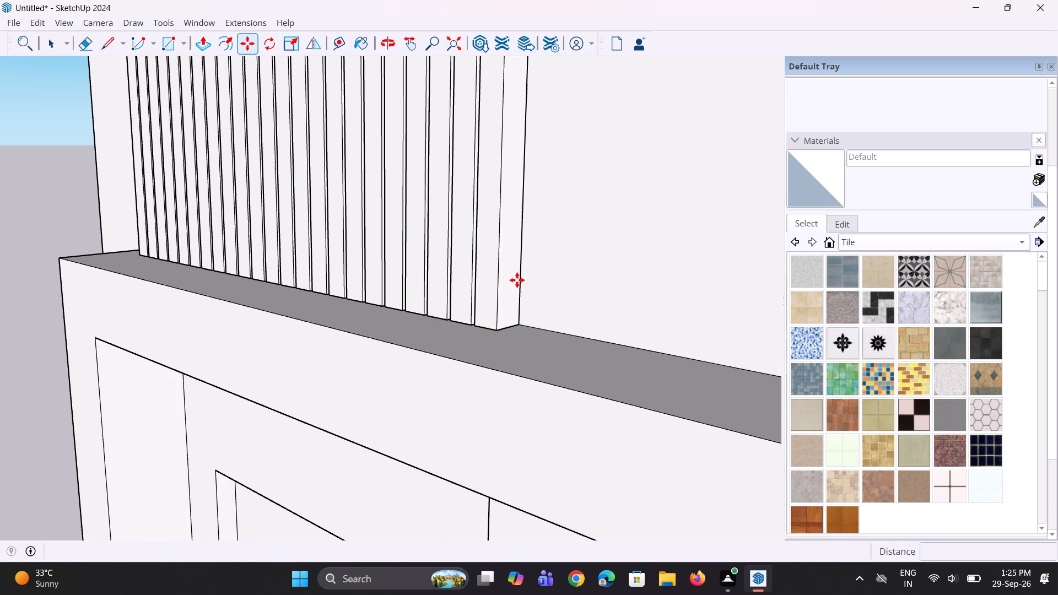
click(500, 299)
key(Delete)
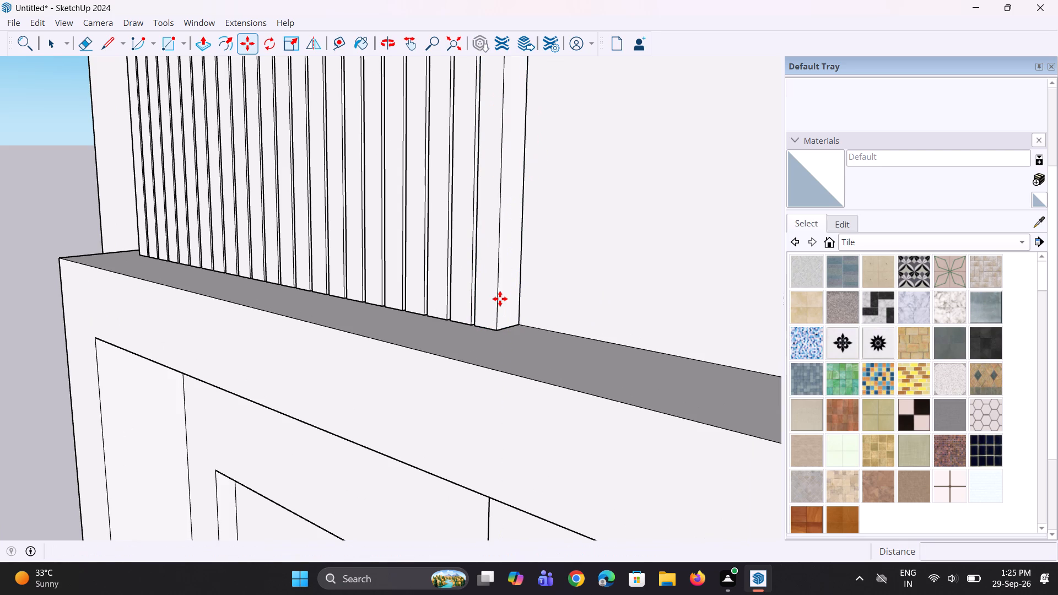
key(space)
key(space)
click(500, 299)
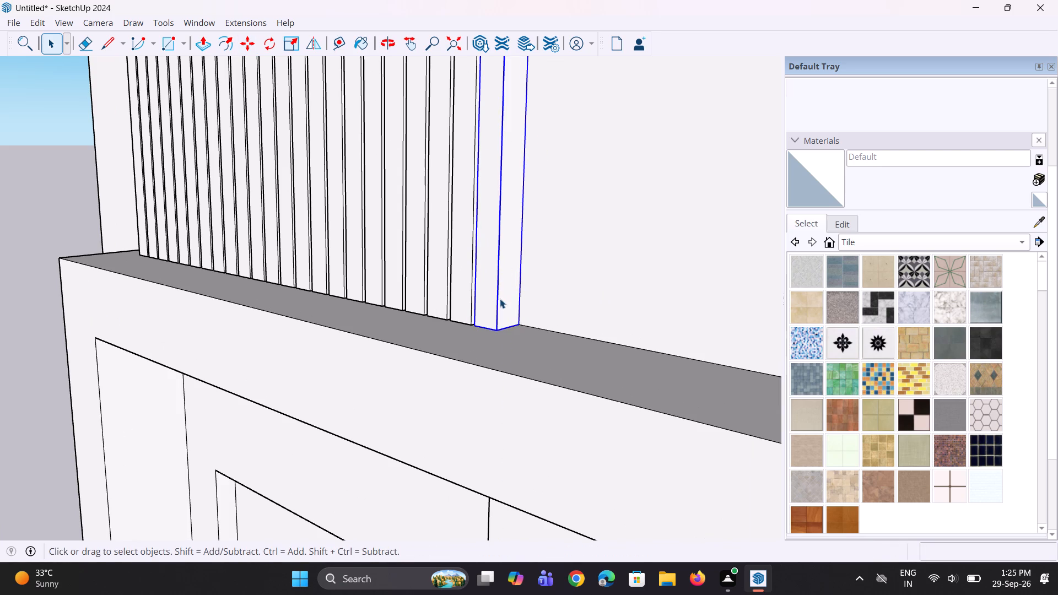
key(Delete)
click(479, 300)
key(Delete)
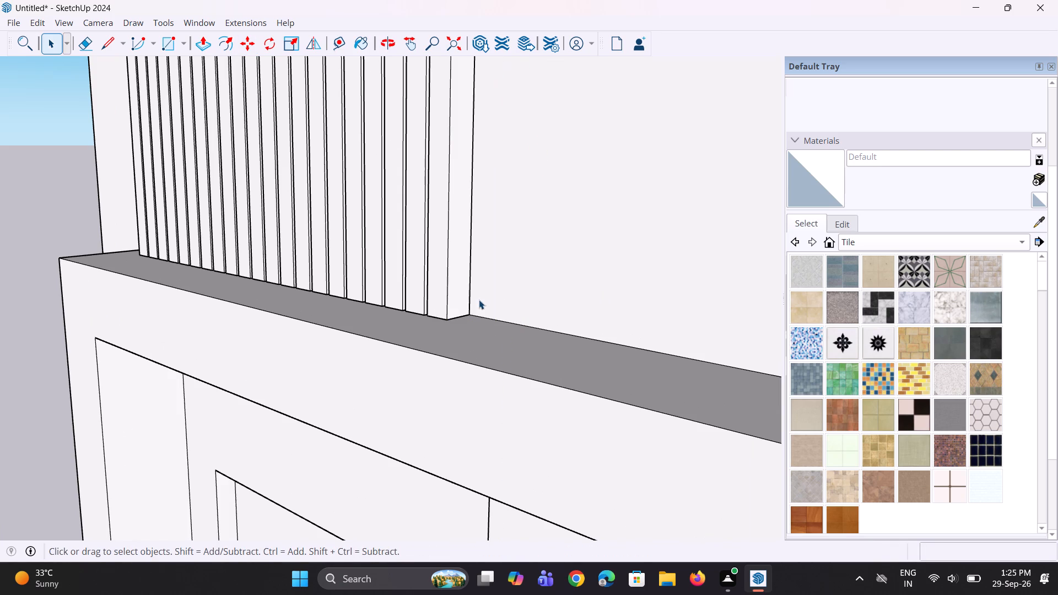
click(441, 290)
key(Delete)
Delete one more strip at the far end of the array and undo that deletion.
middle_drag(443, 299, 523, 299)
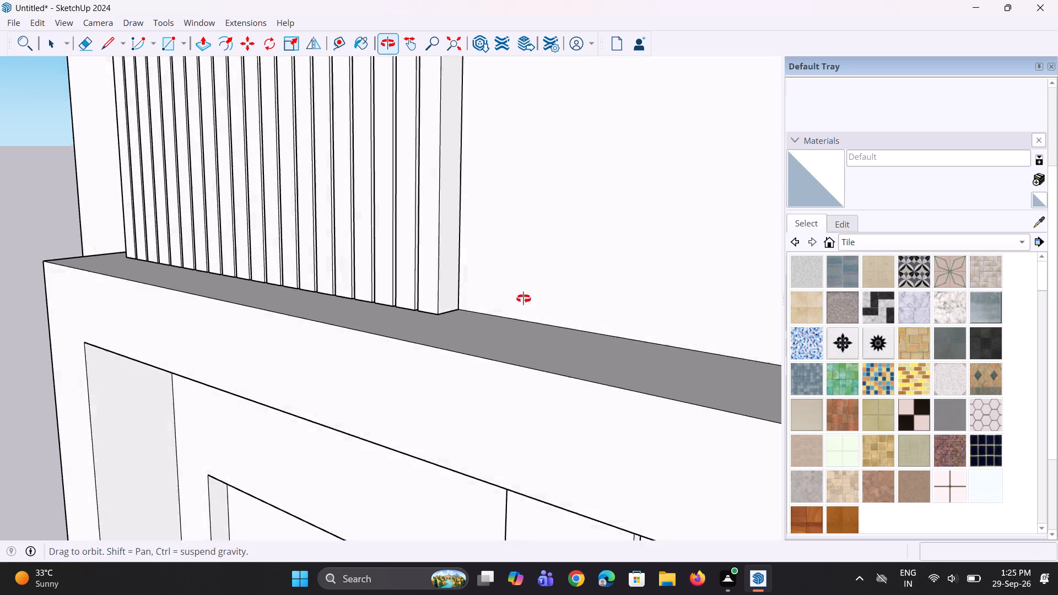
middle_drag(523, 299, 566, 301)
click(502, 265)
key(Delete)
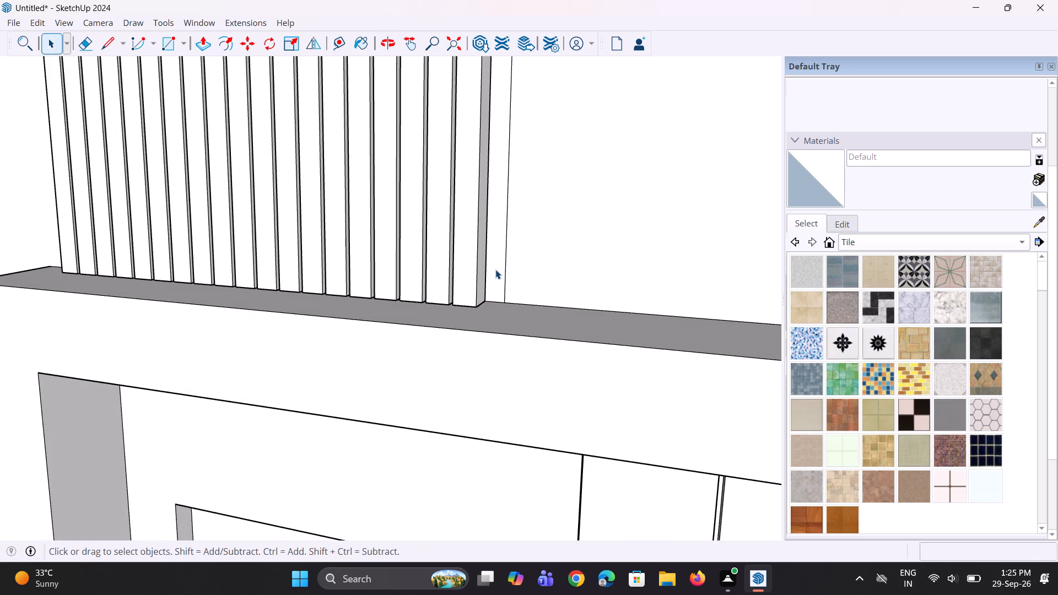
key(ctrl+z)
Examine the upper strip array up close and within the whole building facade.
scroll(494, 294, down, 4)
middle_drag(468, 293, 573, 305)
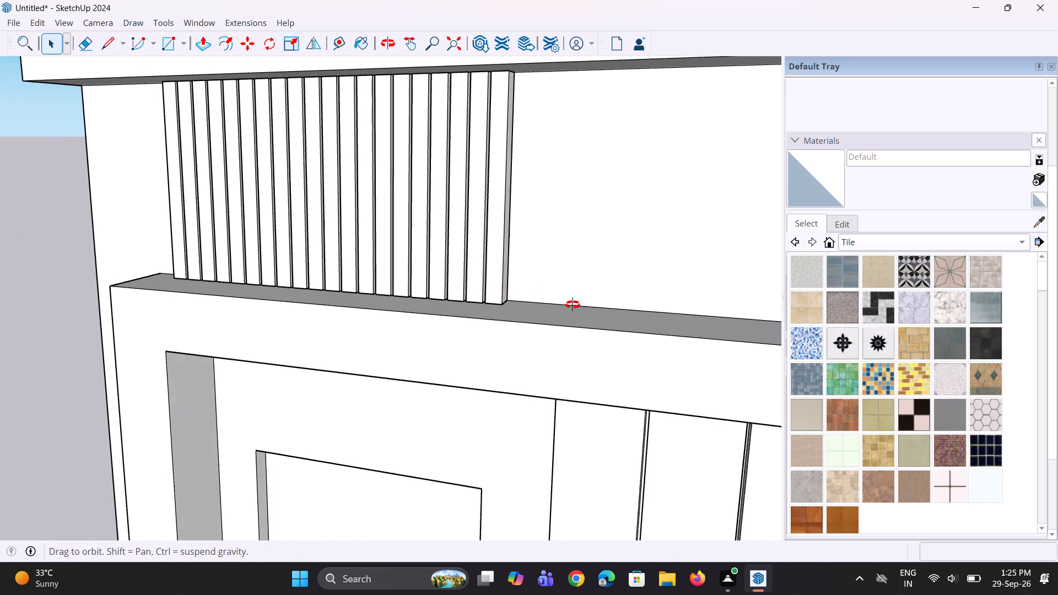
middle_drag(573, 305, 590, 304)
scroll(483, 271, down, 5)
middle_drag(457, 266, 452, 236)
scroll(448, 268, down, 4)
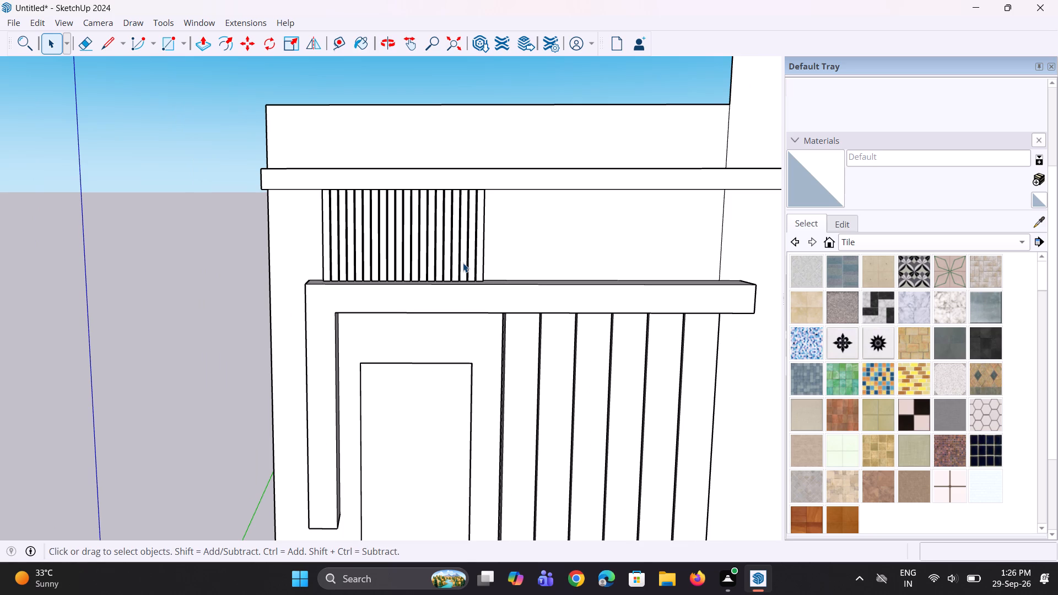
scroll(419, 252, down, 3)
middle_drag(452, 289, 422, 237)
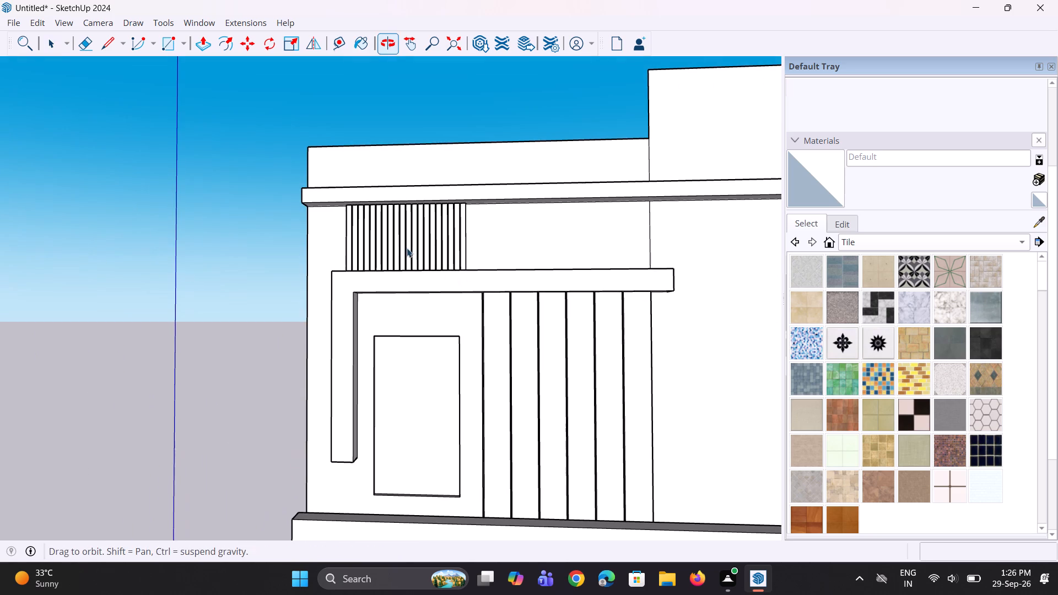
click(247, 333)
scroll(251, 331, down, 10)
middle_drag(377, 334, 388, 351)
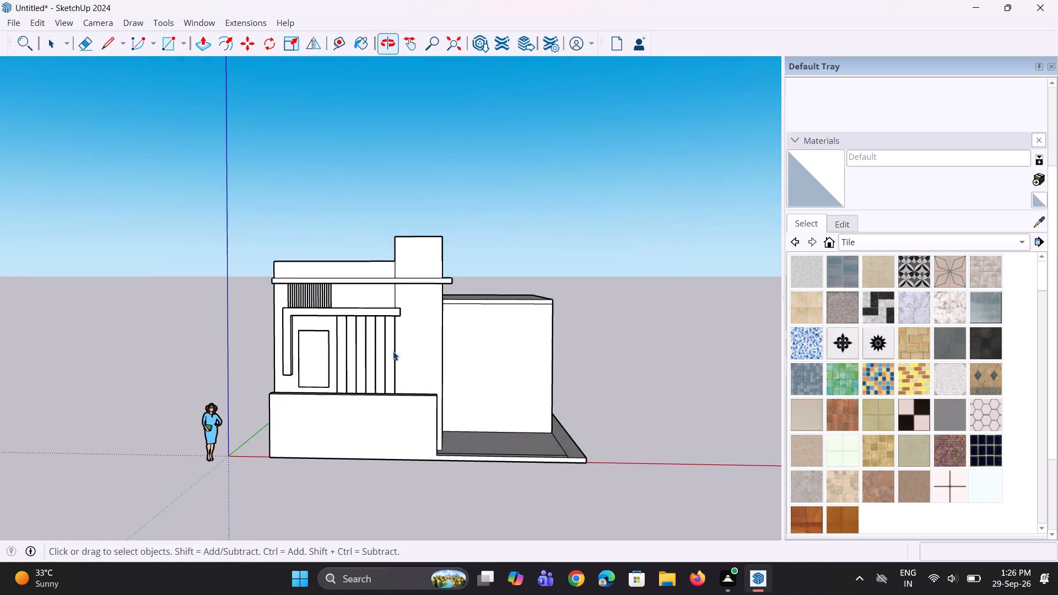
scroll(386, 370, up, 2)
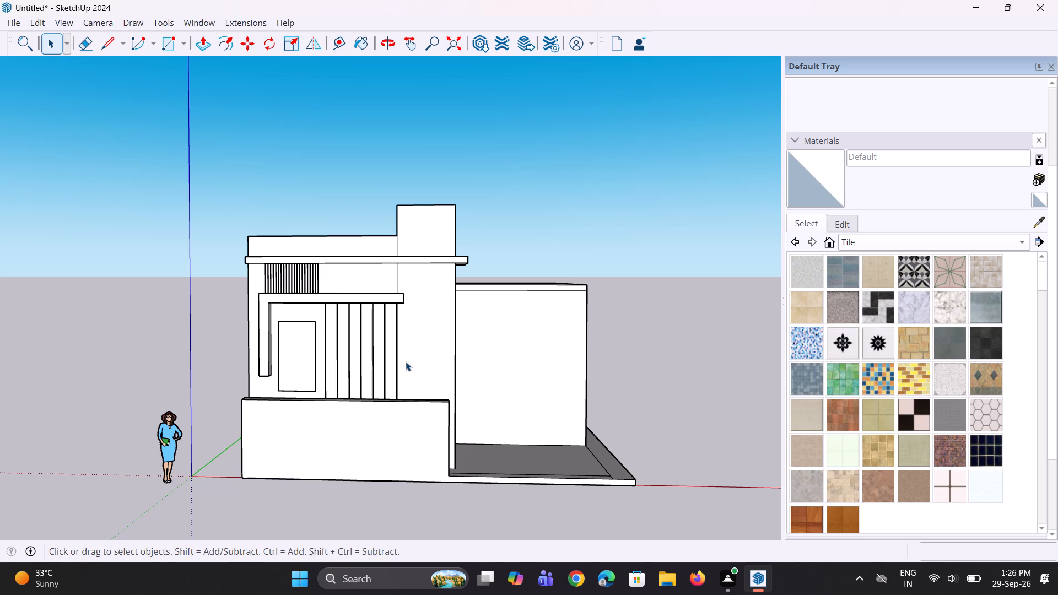
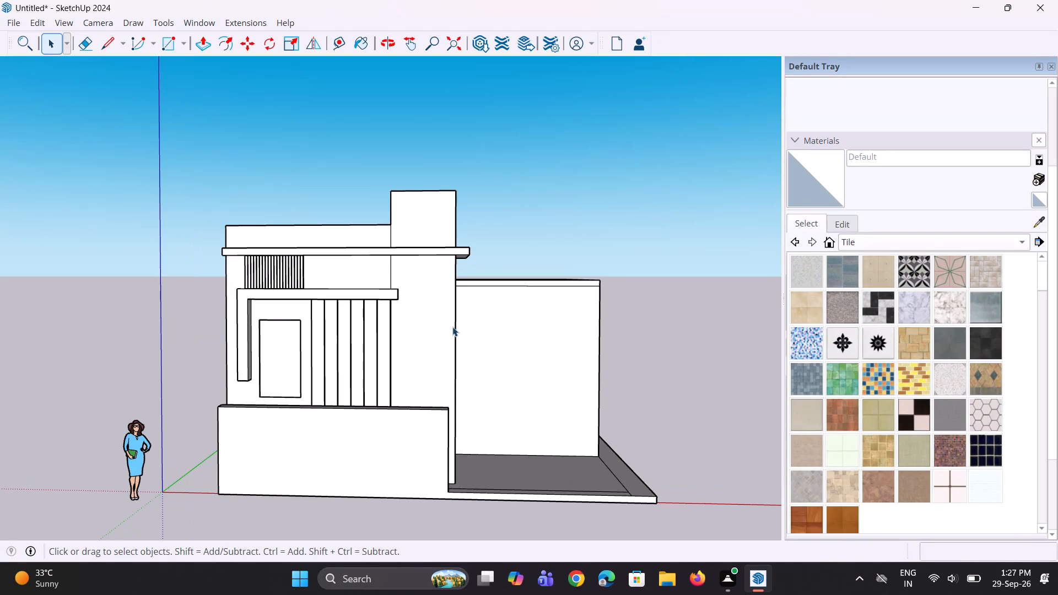
Copy the segments of the tower's outer front vertical edge about 1' 1 15/16" inward across its front face.
scroll(452, 327, up, 2)
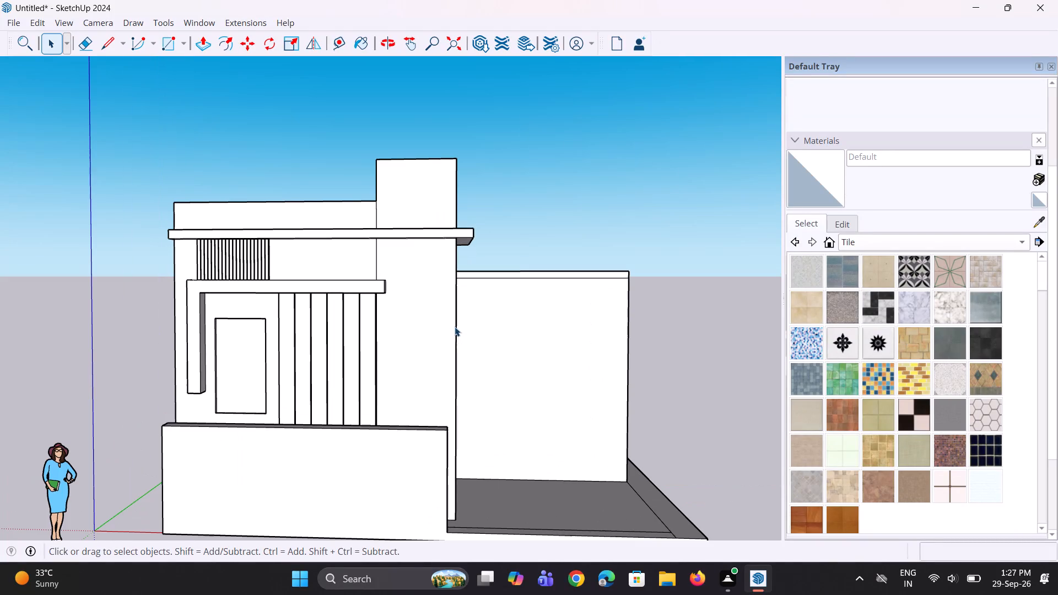
click(457, 328)
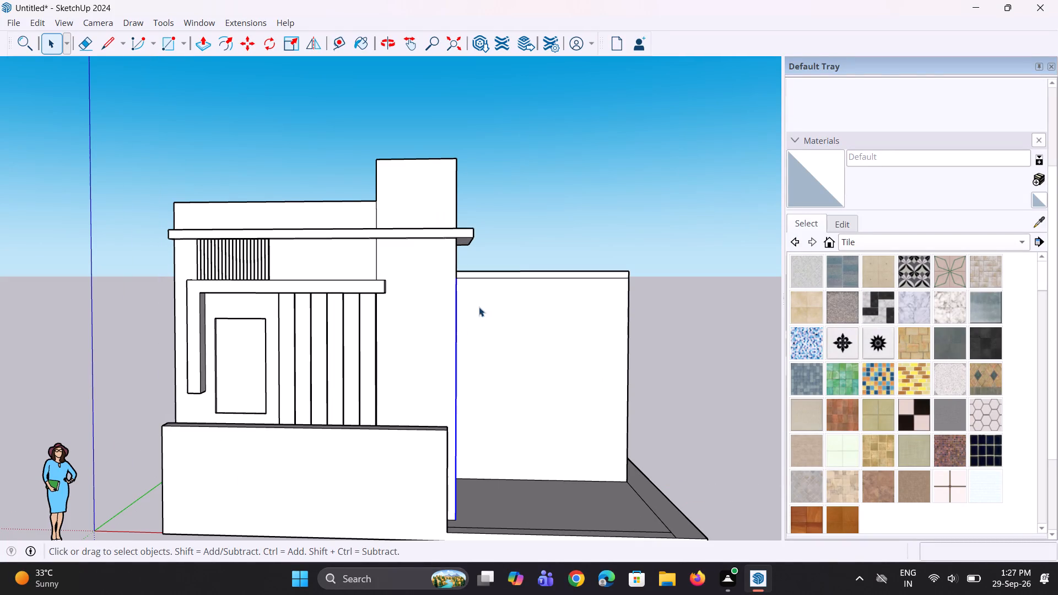
scroll(517, 111, up, 3)
scroll(408, 278, up, 7)
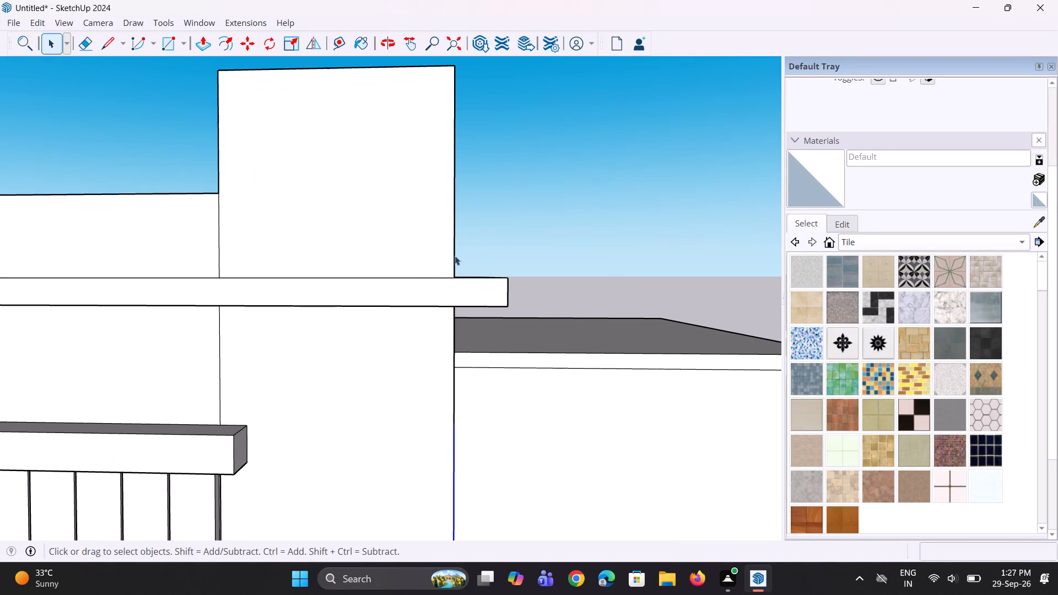
ctrl+click(452, 249)
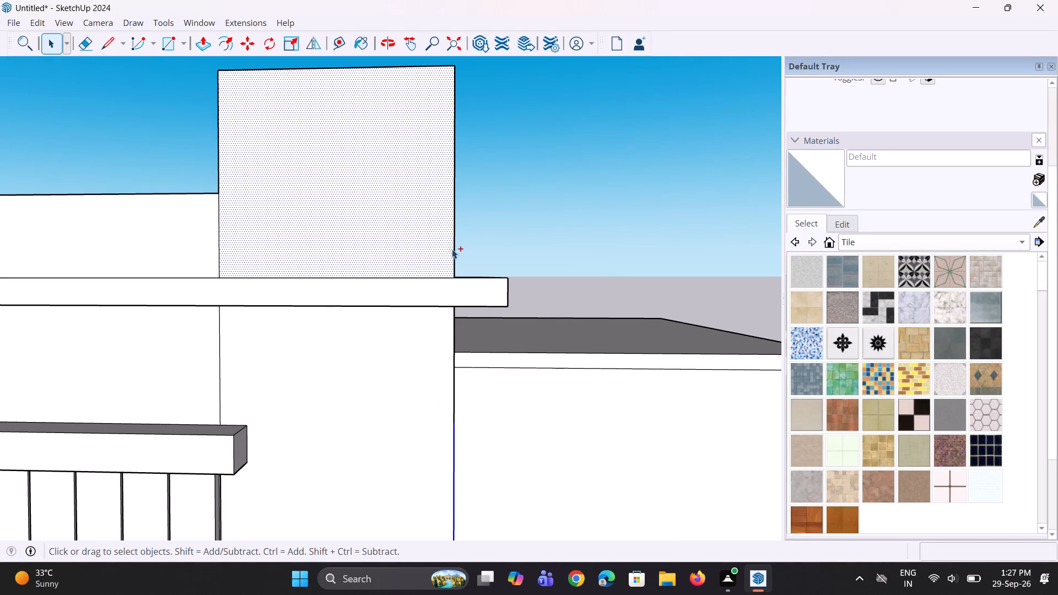
click(453, 265)
scroll(466, 365, up, 3)
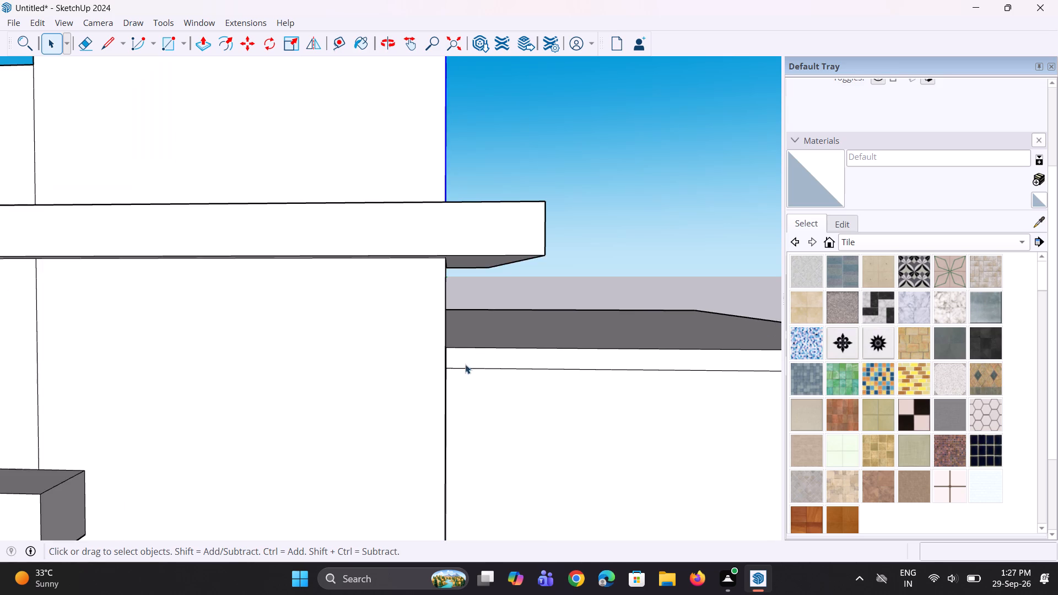
scroll(463, 356, down, 5)
scroll(448, 186, up, 1)
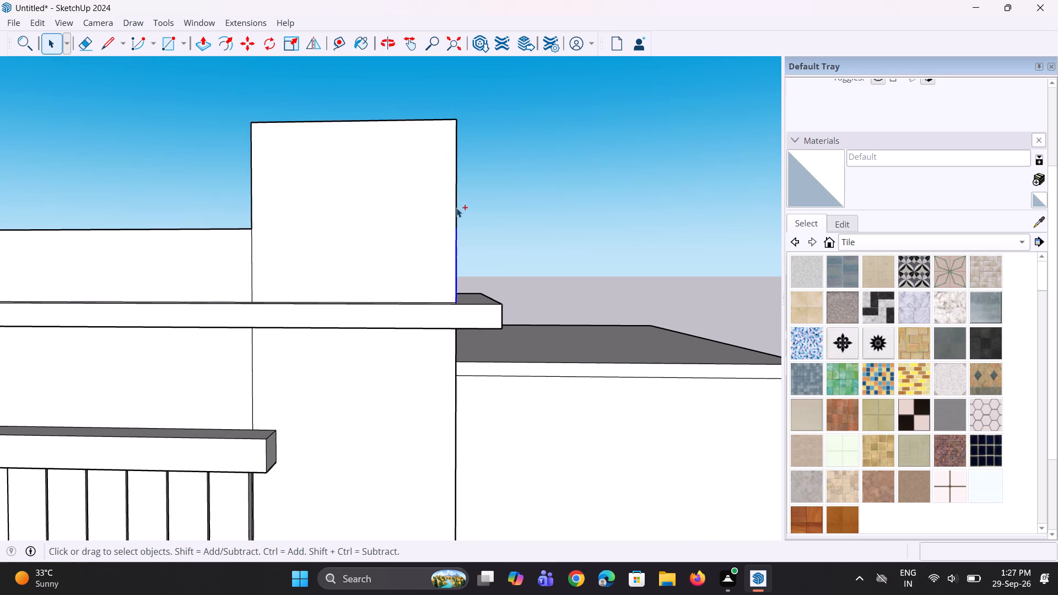
ctrl+click(456, 208)
scroll(455, 365, up, 2)
ctrl+click(455, 365)
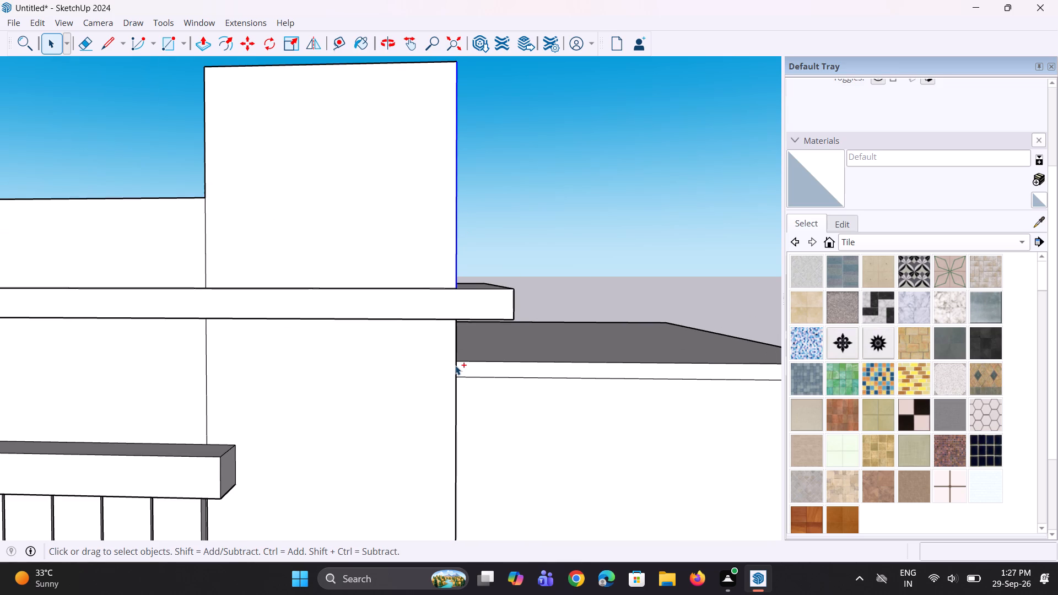
scroll(457, 359, down, 4)
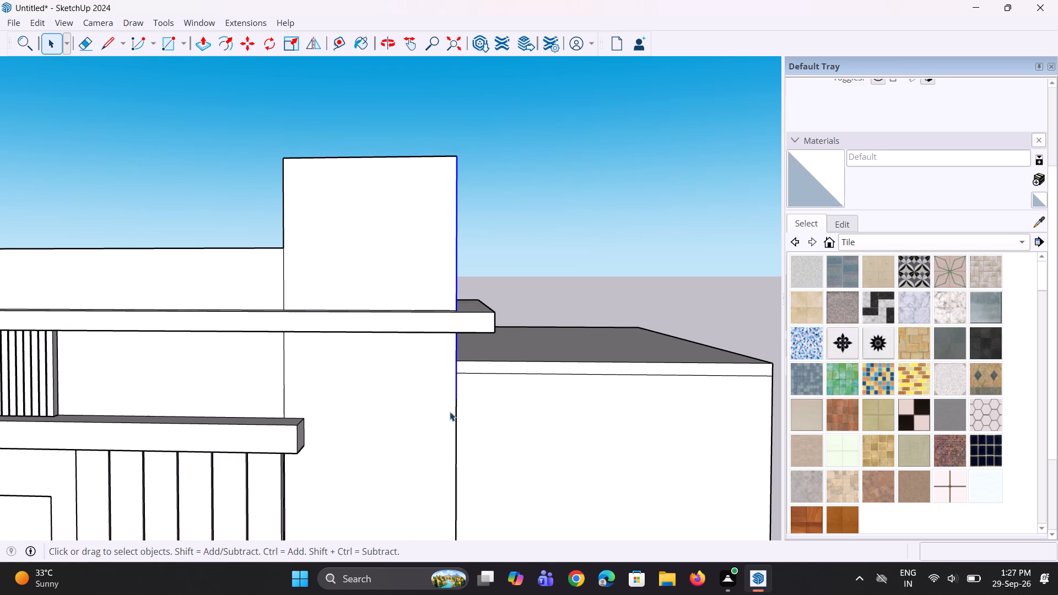
ctrl+click(456, 415)
scroll(446, 370, down, 4)
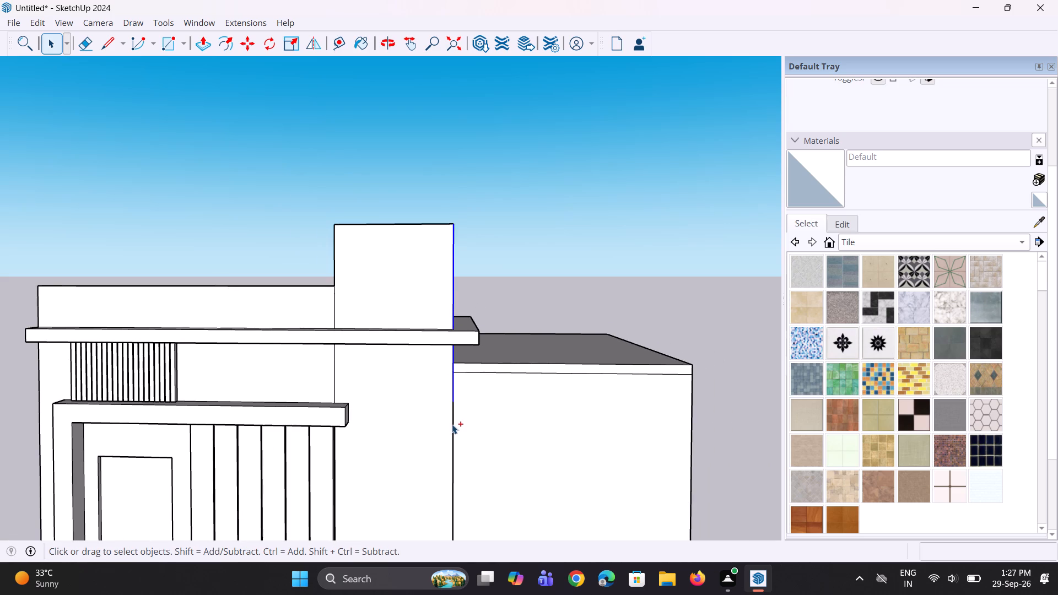
ctrl+click(452, 424)
scroll(438, 356, down, 9)
scroll(440, 353, up, 8)
key(m)
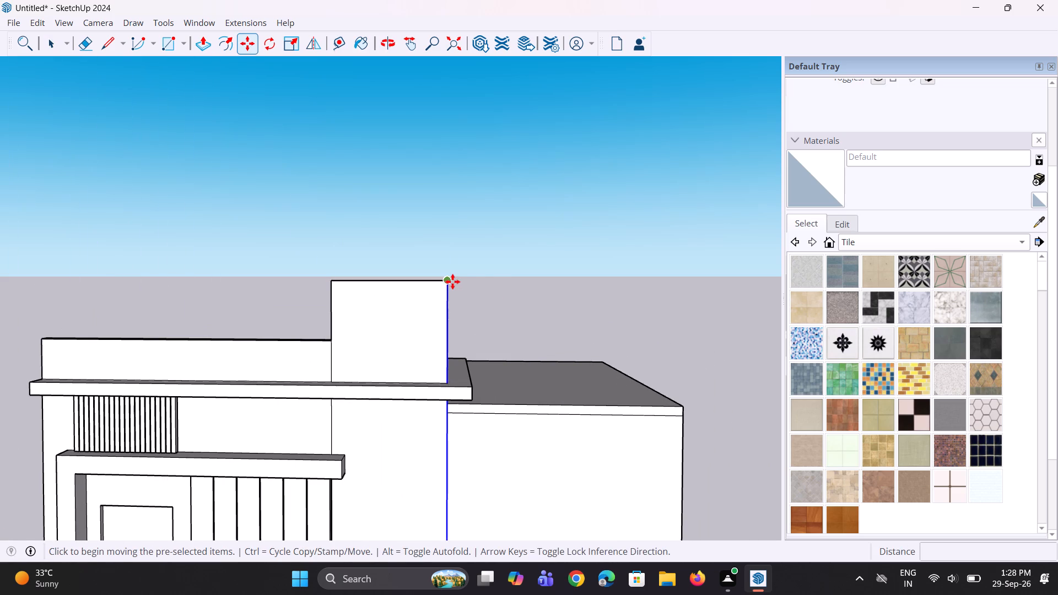
click(452, 282)
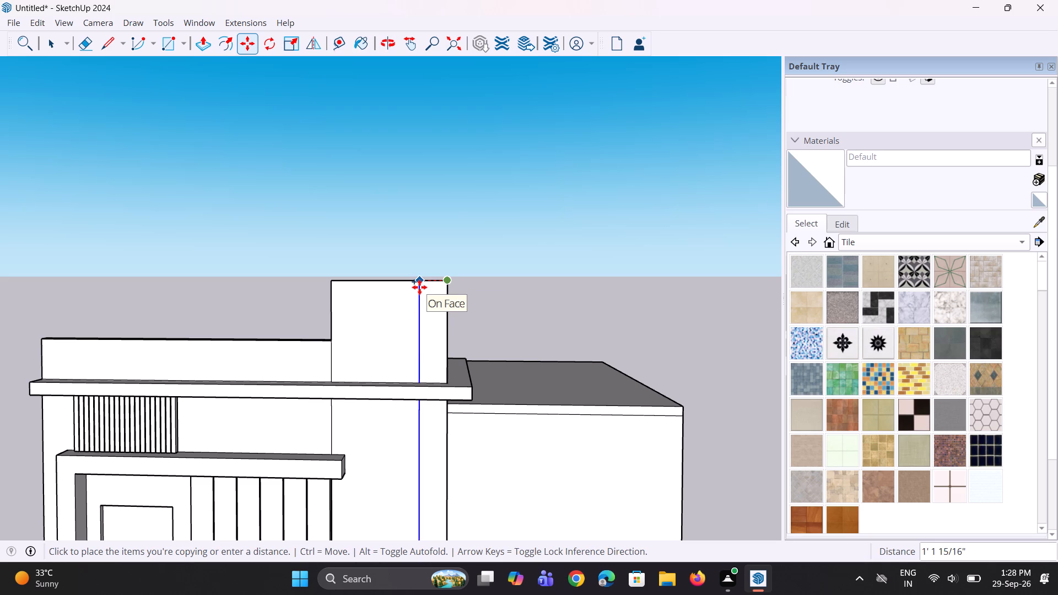
click(419, 287)
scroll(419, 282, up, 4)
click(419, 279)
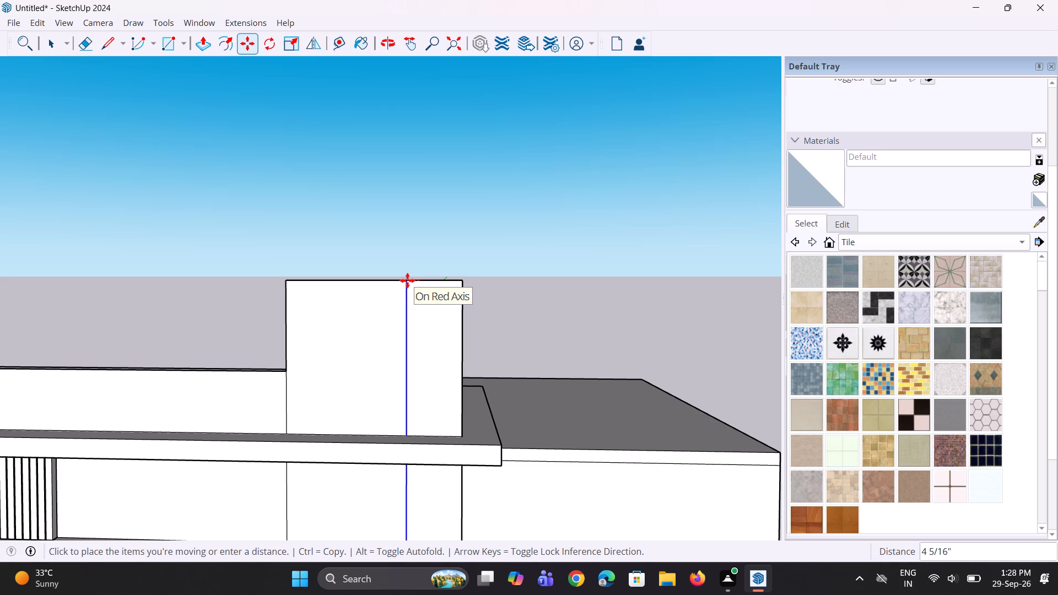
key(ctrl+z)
Copy the new vertical line about 1' 1 9/16" further inward along the tower's top edge.
key(m)
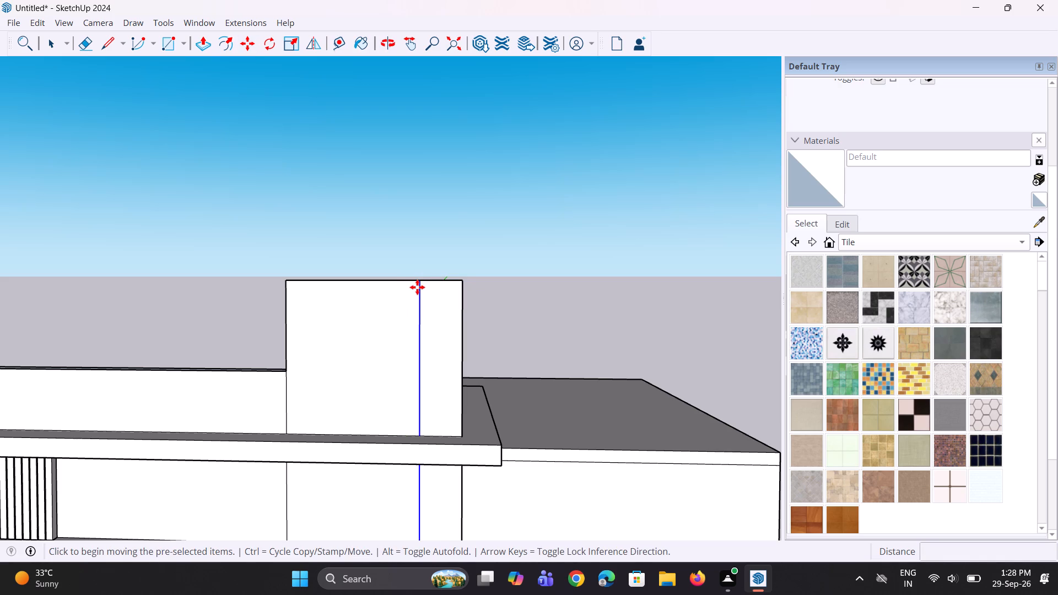
click(418, 284)
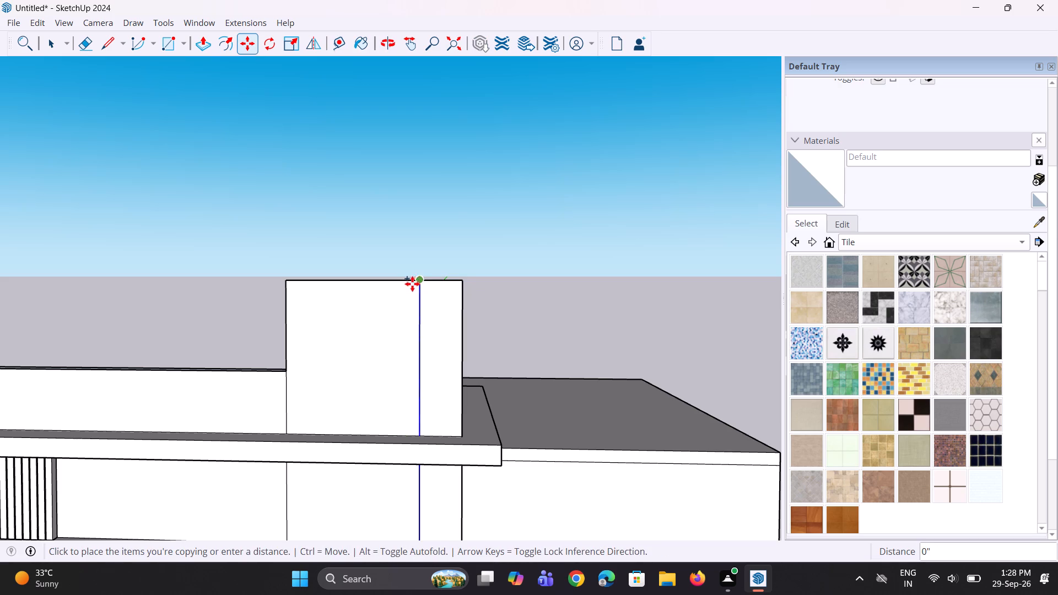
click(379, 283)
key(space)
key(space)
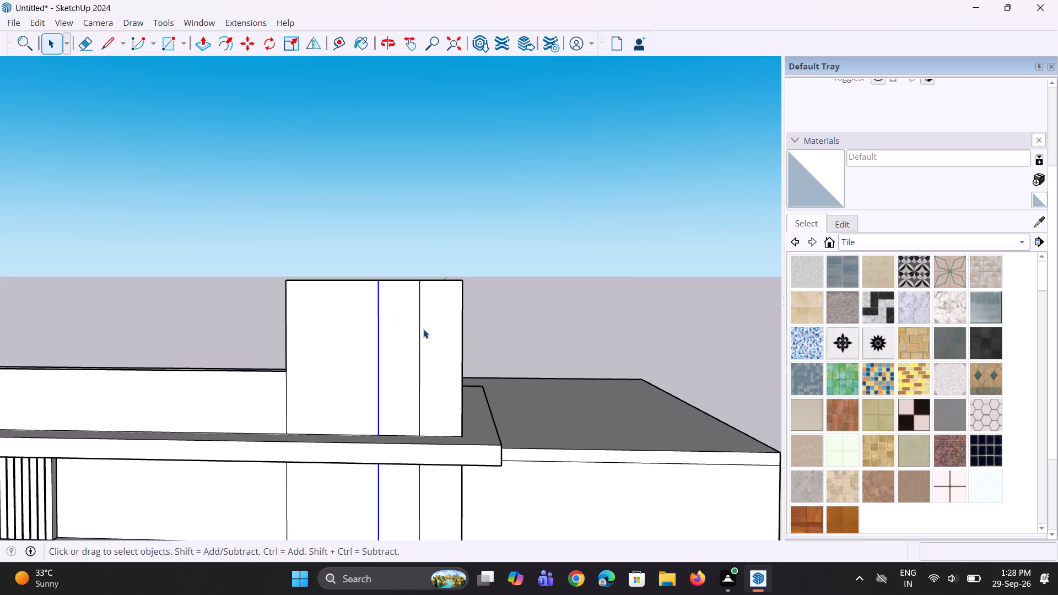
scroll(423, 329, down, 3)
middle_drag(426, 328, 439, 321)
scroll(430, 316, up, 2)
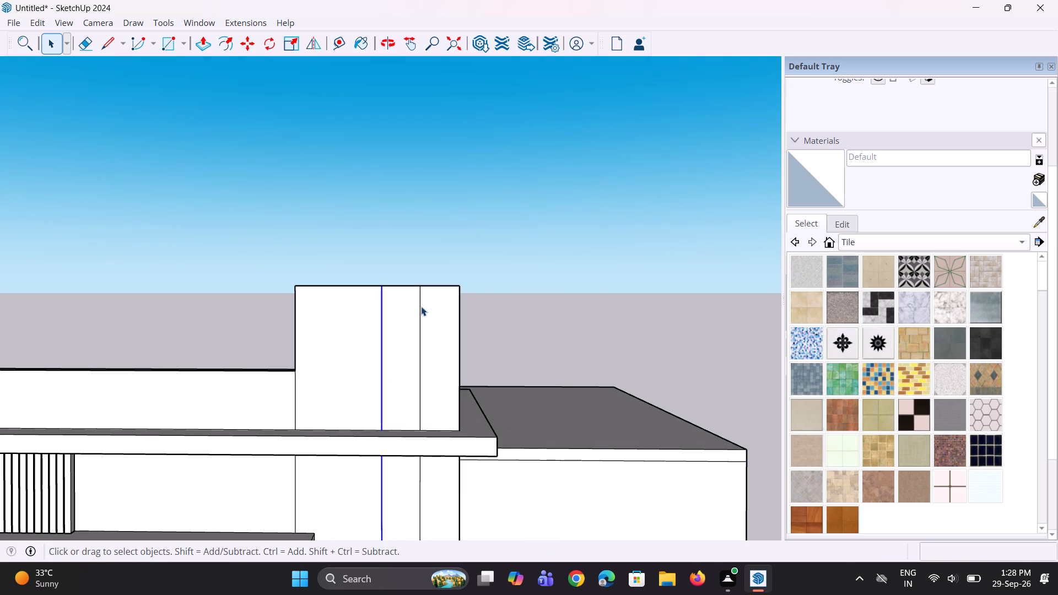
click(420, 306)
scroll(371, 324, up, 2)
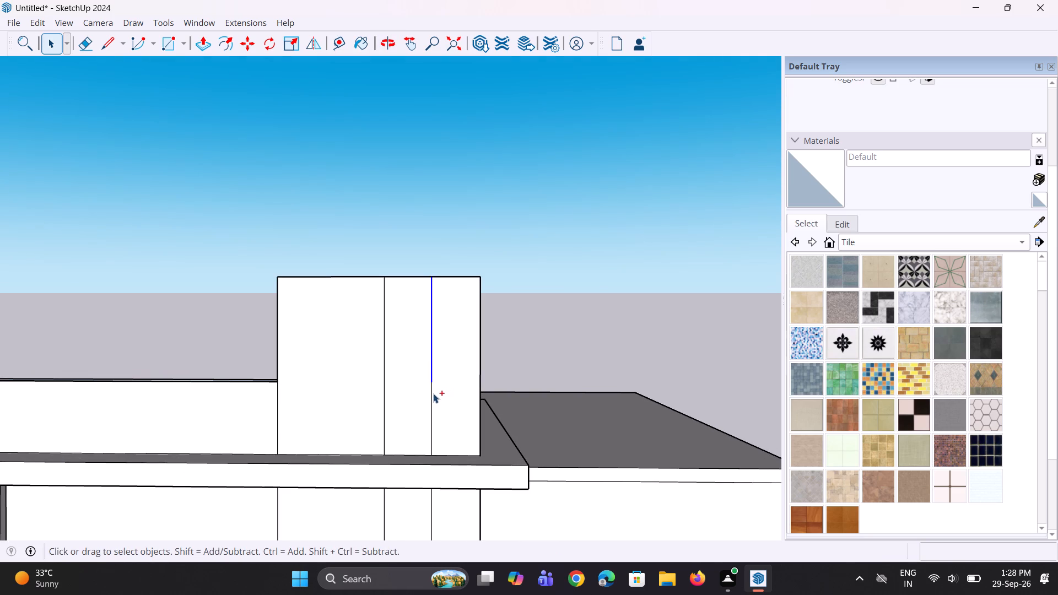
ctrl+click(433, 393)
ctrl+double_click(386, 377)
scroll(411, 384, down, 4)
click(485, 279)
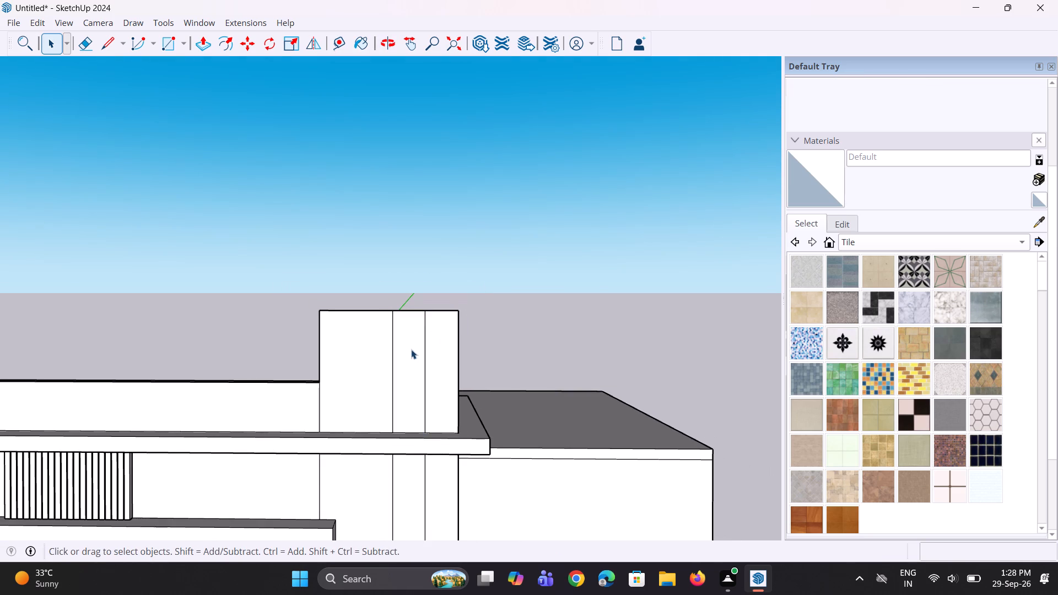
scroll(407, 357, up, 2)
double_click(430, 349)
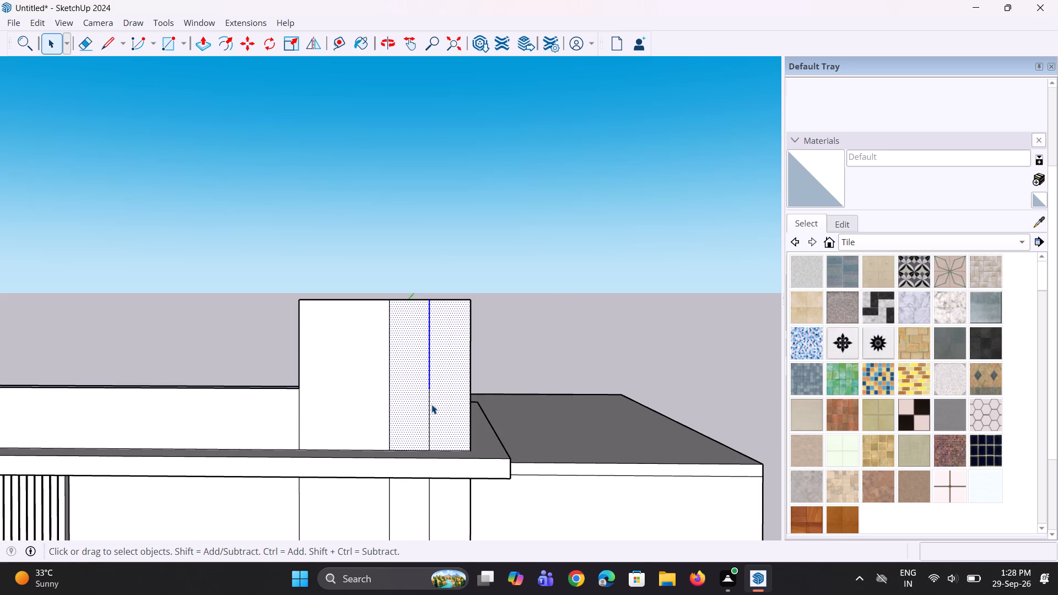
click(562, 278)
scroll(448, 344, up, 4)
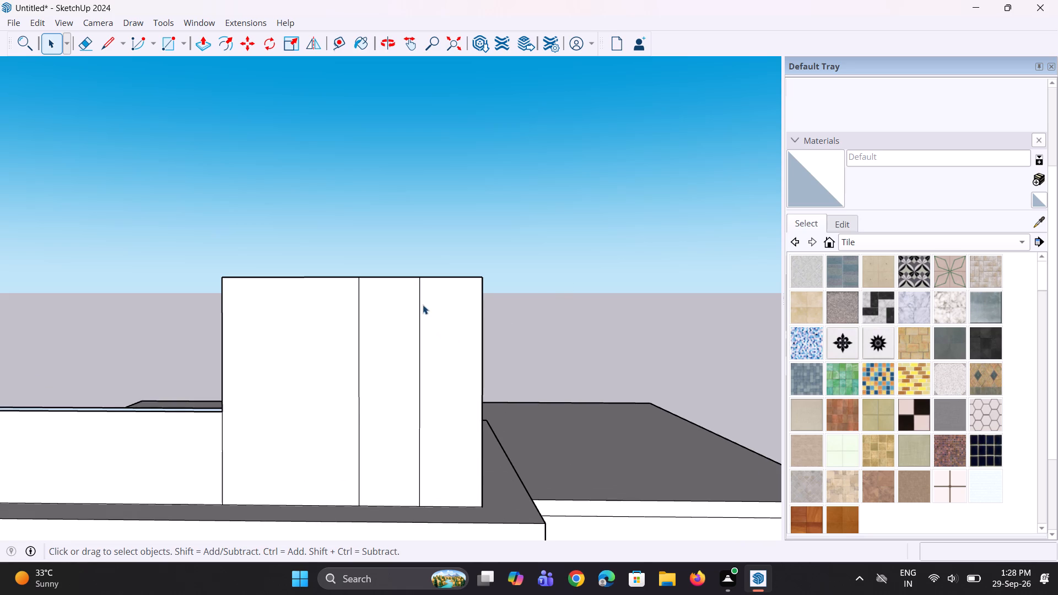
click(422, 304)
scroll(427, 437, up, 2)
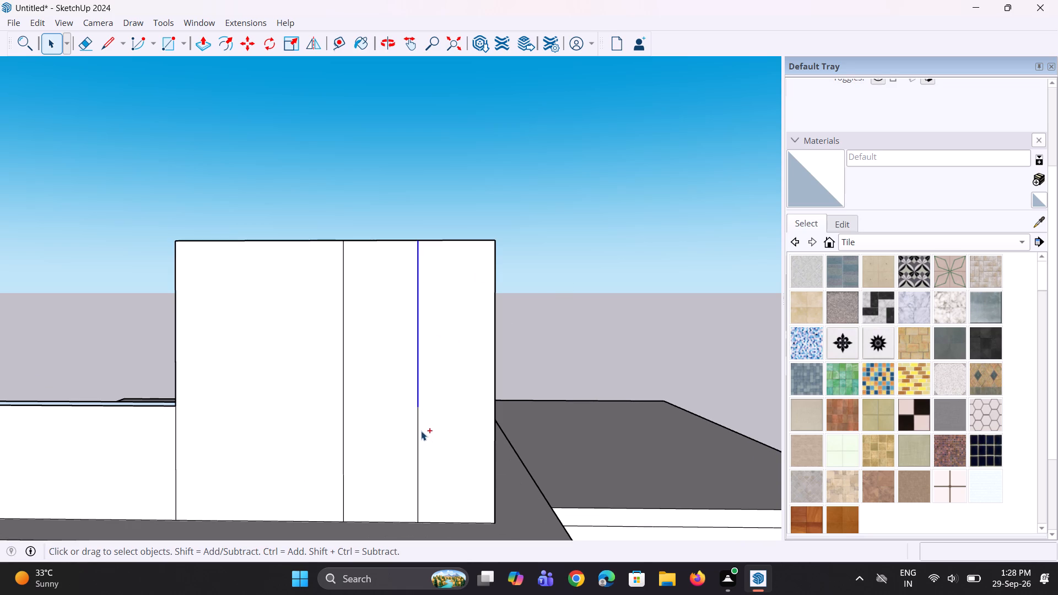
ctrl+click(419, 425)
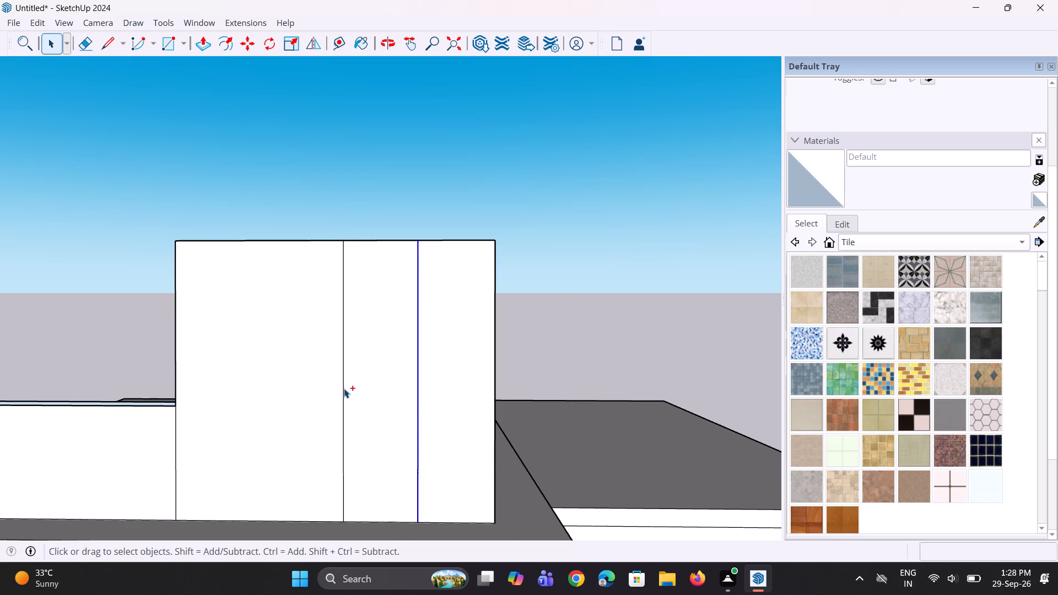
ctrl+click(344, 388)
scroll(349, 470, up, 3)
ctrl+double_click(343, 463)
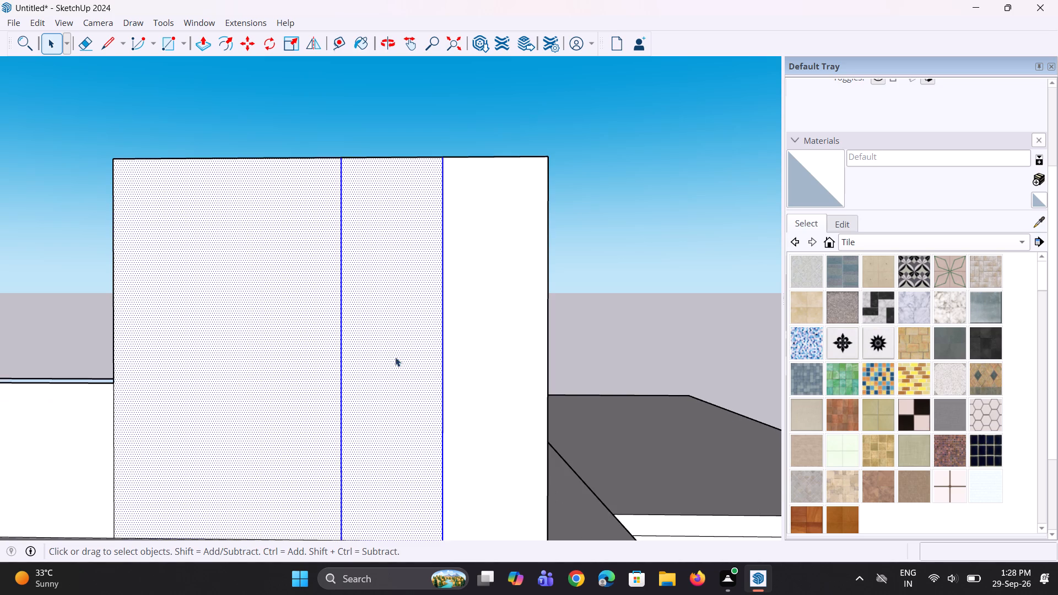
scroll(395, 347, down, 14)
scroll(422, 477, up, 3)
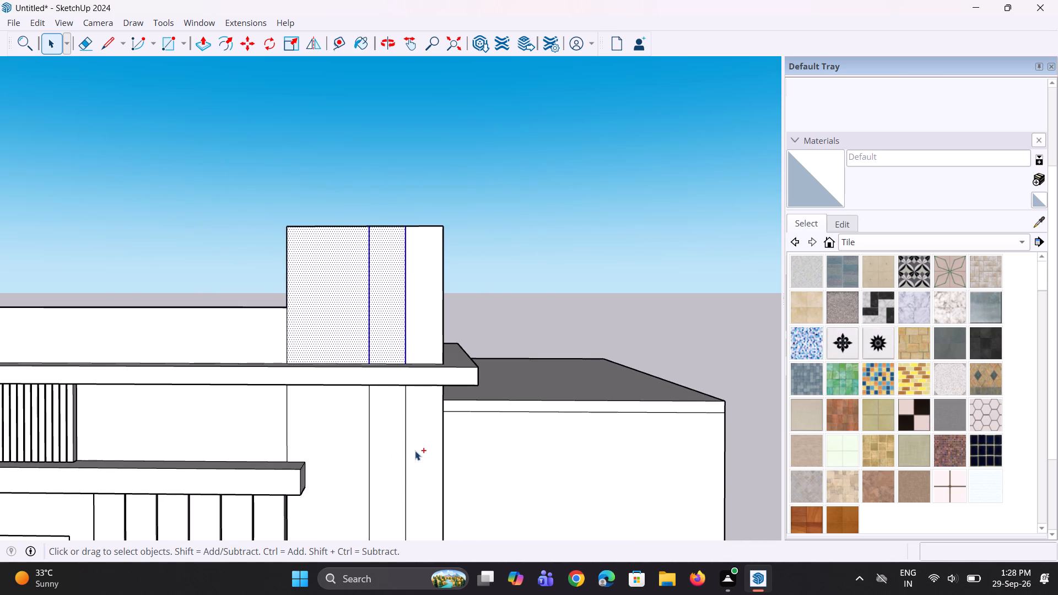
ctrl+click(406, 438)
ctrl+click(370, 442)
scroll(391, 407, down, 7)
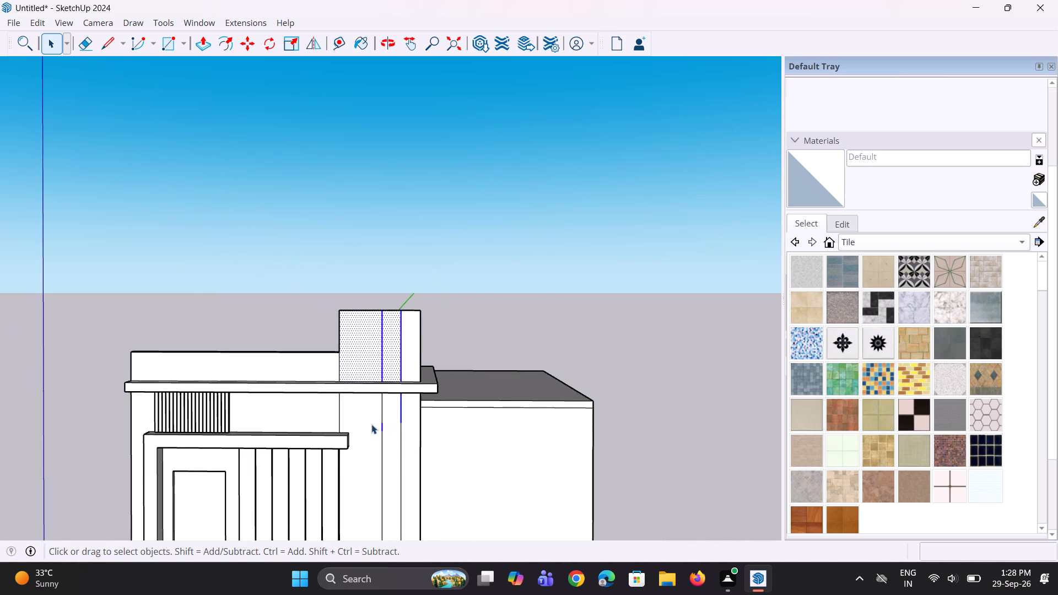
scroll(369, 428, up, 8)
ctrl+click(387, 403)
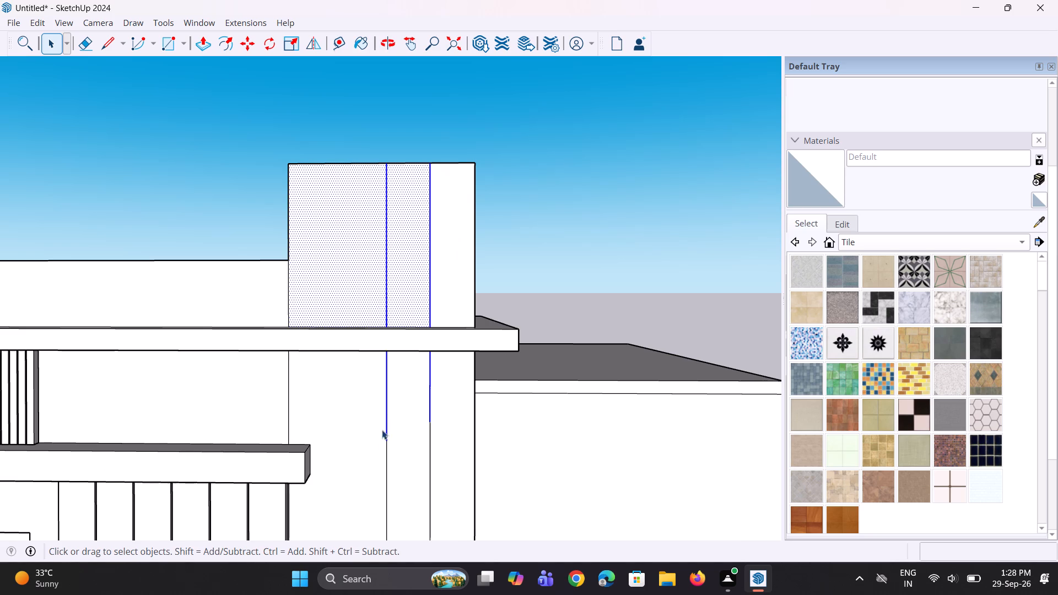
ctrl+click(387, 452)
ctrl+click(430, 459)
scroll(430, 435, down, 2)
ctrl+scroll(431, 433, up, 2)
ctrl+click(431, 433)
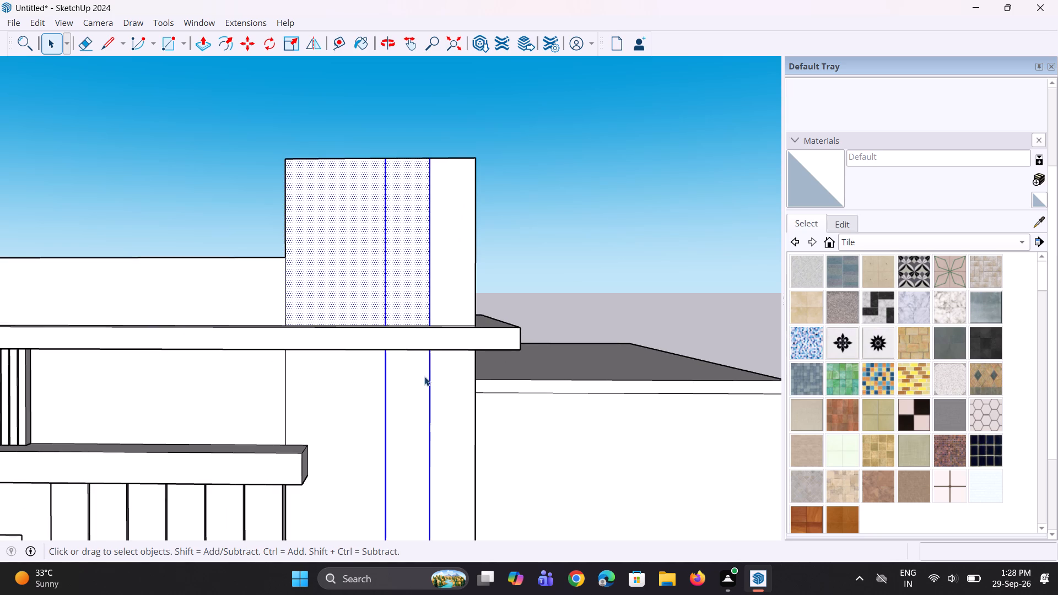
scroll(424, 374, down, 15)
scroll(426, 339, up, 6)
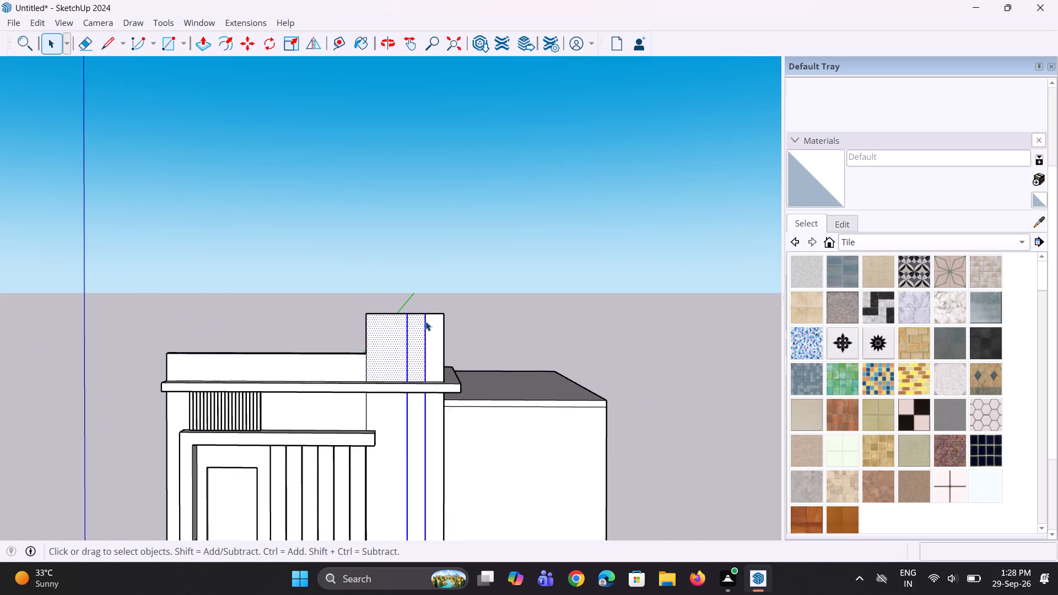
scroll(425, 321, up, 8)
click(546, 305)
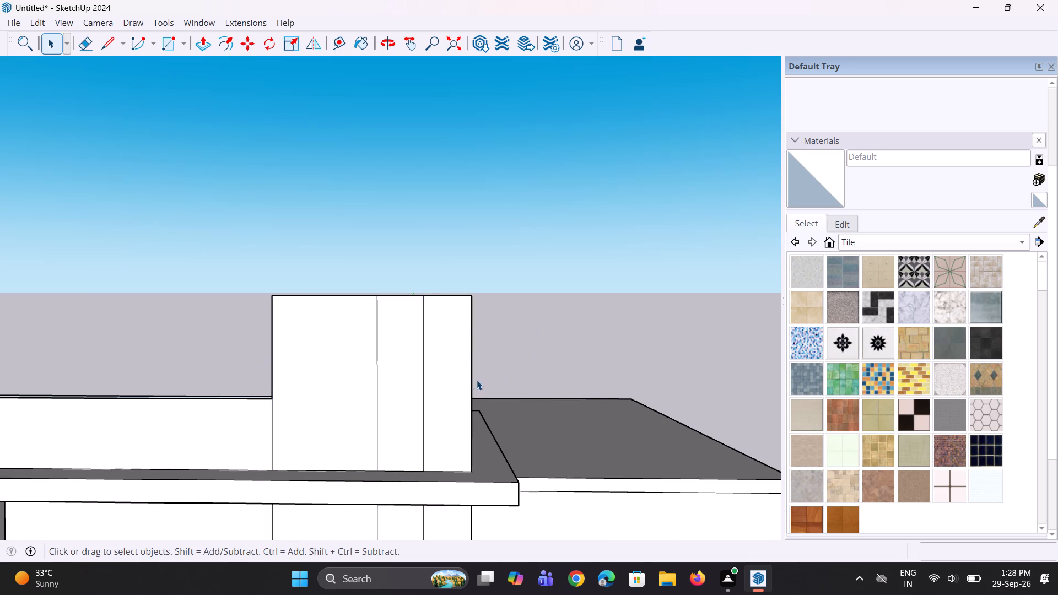
Copy both vertical division lines on the tower's front, above and below the roof slab, 0.4" toward its outer edge.
scroll(471, 378, up, 7)
click(400, 311)
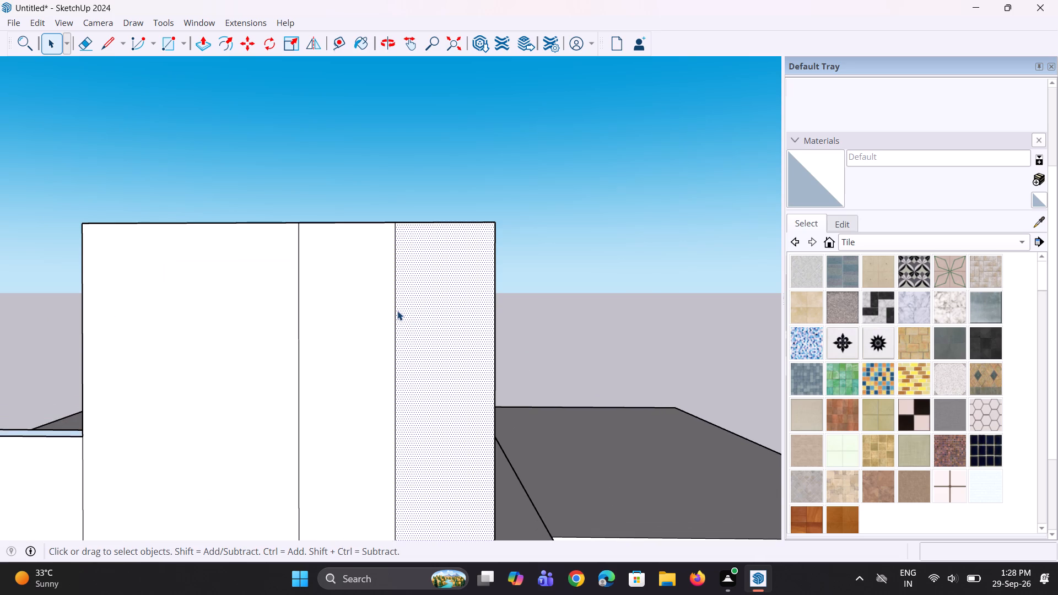
click(397, 311)
click(395, 307)
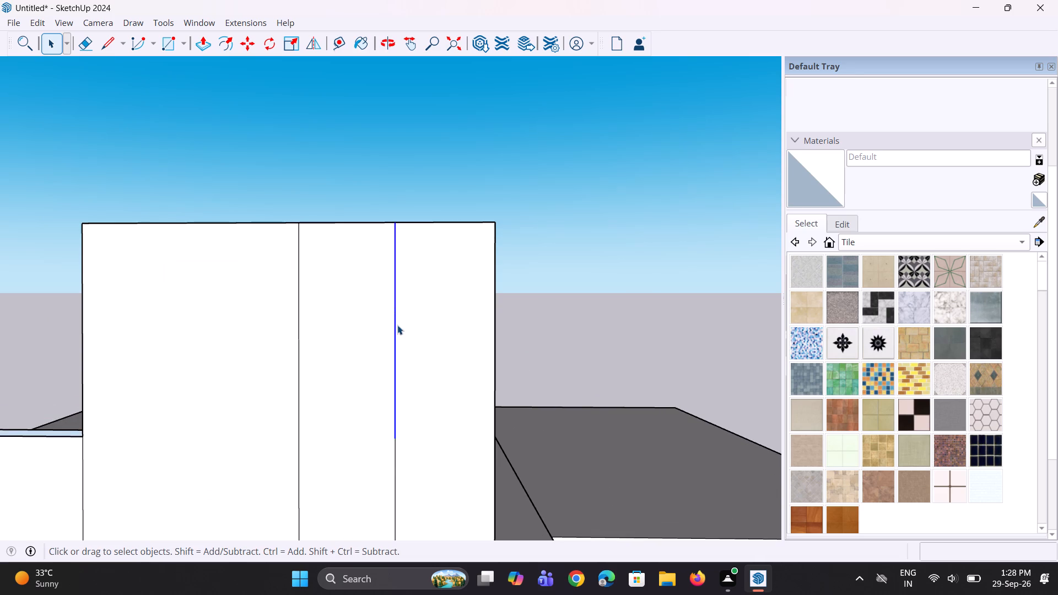
scroll(400, 469, up, 2)
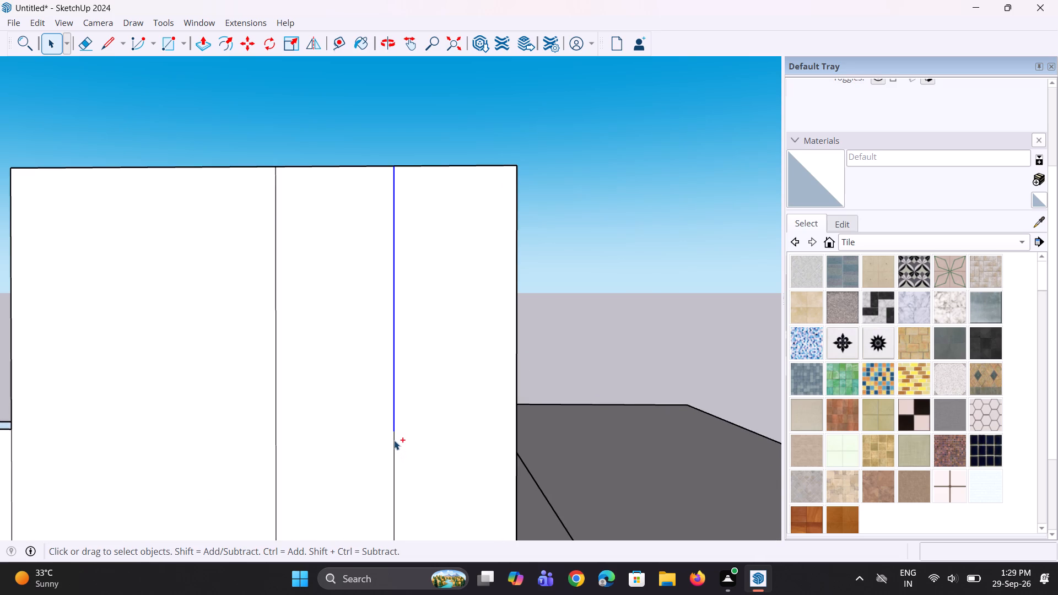
ctrl+click(394, 440)
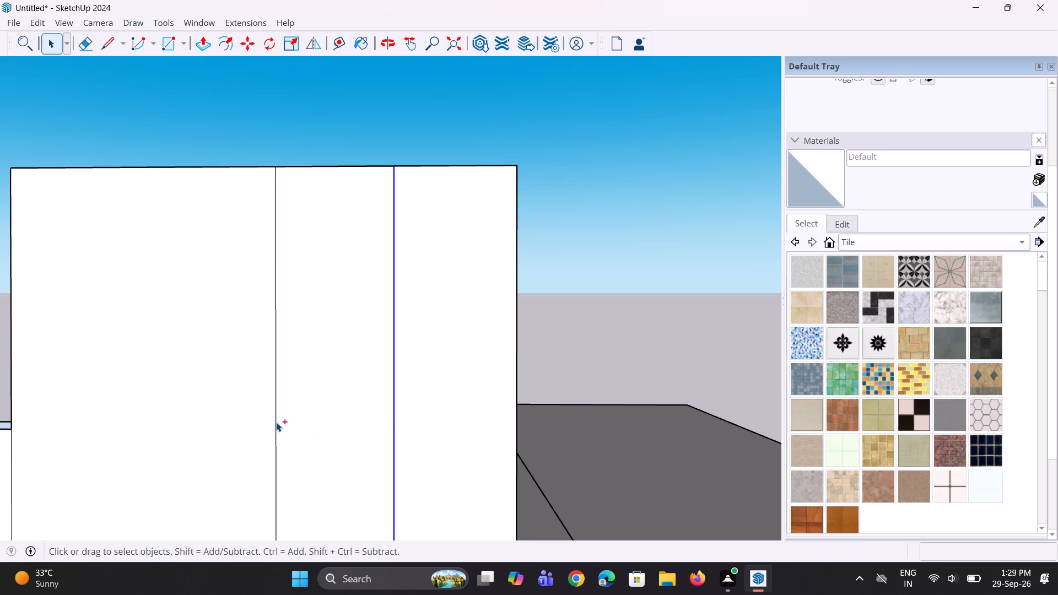
ctrl+click(277, 421)
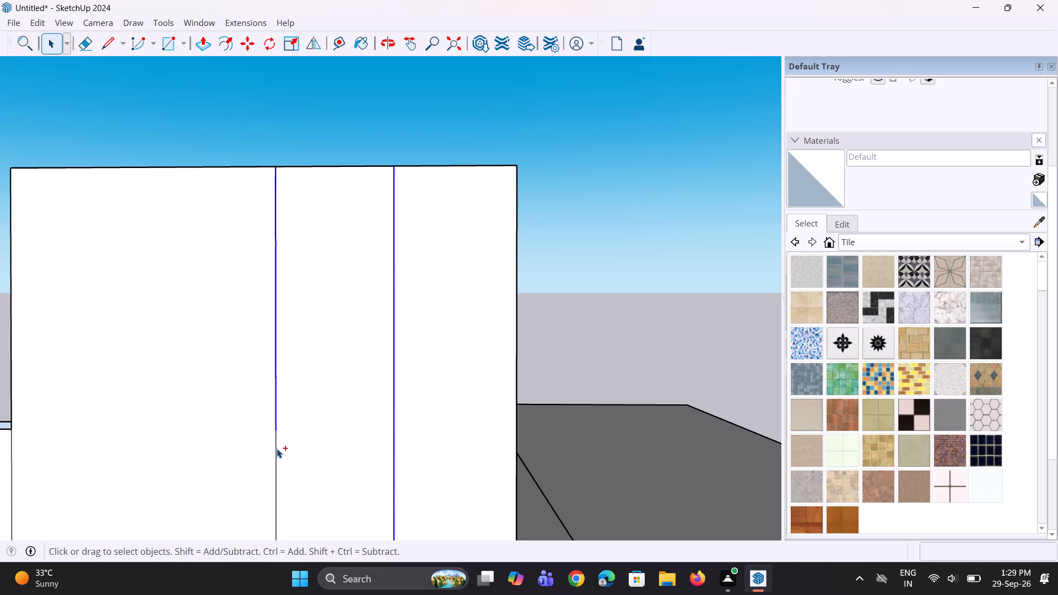
ctrl+click(277, 448)
scroll(340, 404, down, 20)
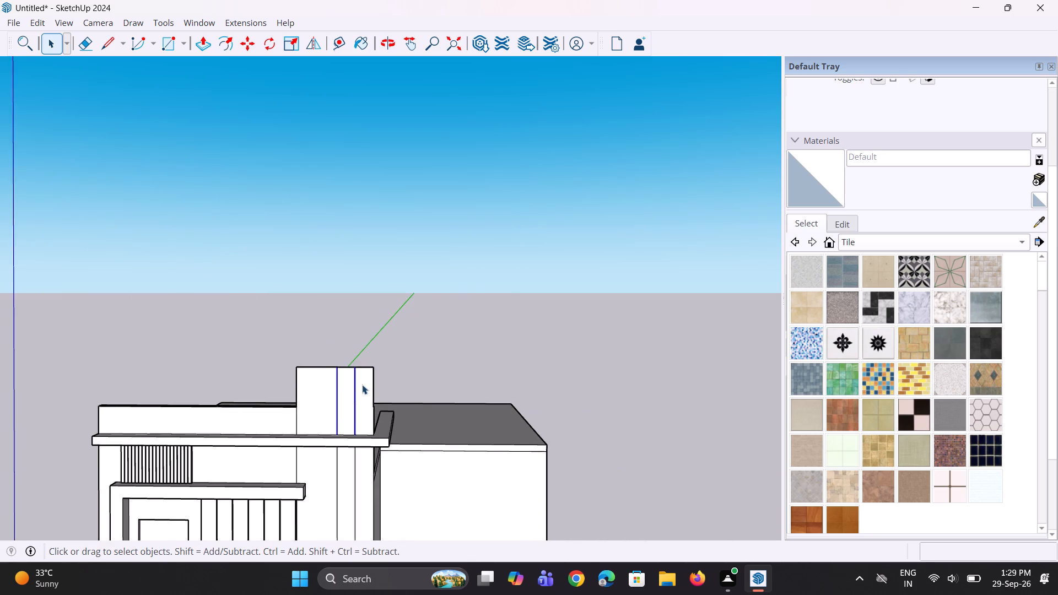
scroll(362, 382, down, 15)
scroll(314, 444, up, 7)
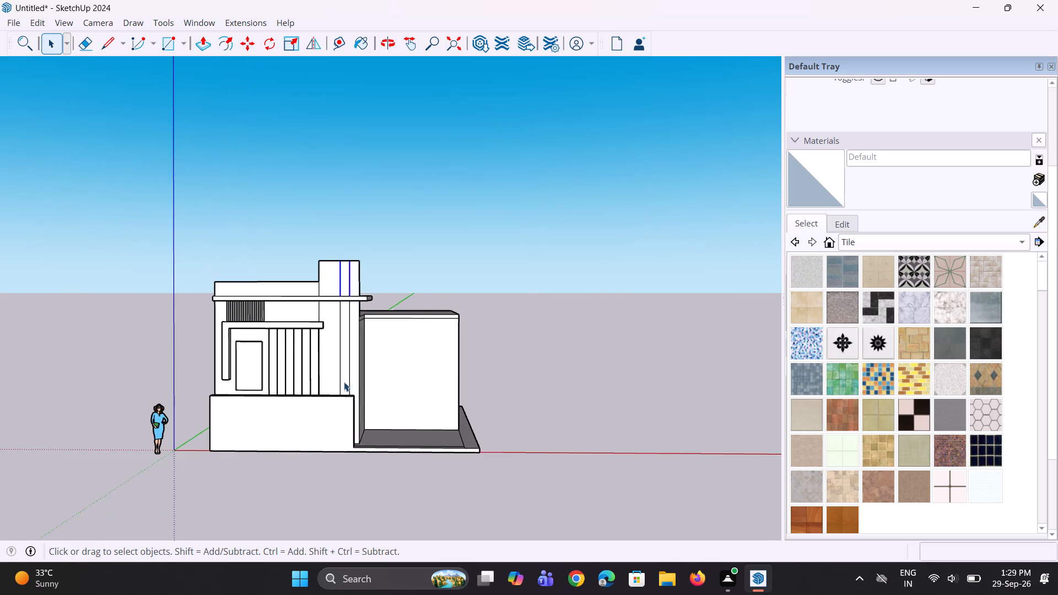
scroll(344, 382, up, 5)
scroll(366, 253, up, 13)
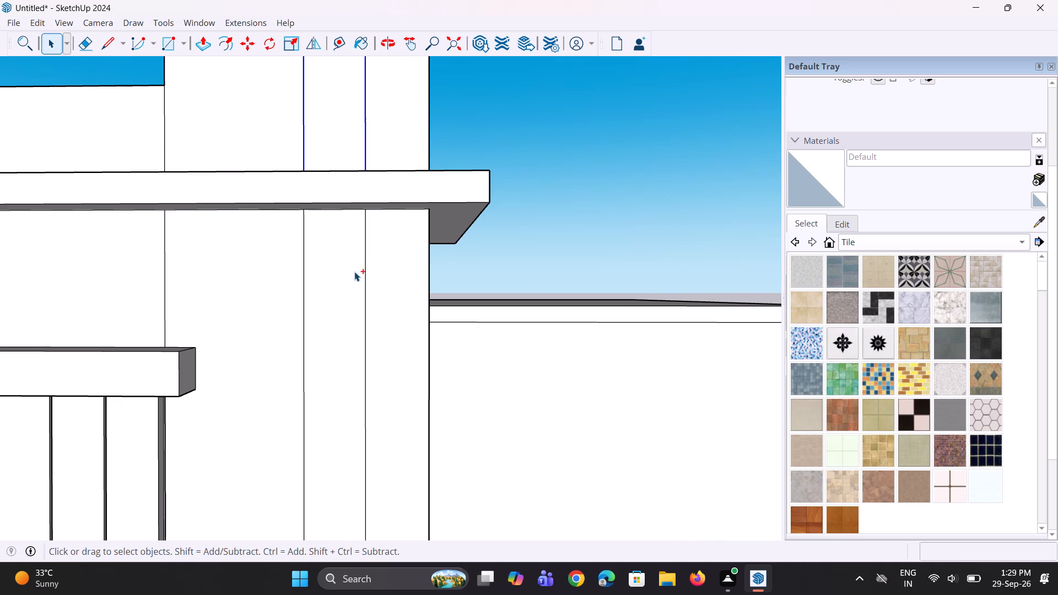
ctrl+click(365, 267)
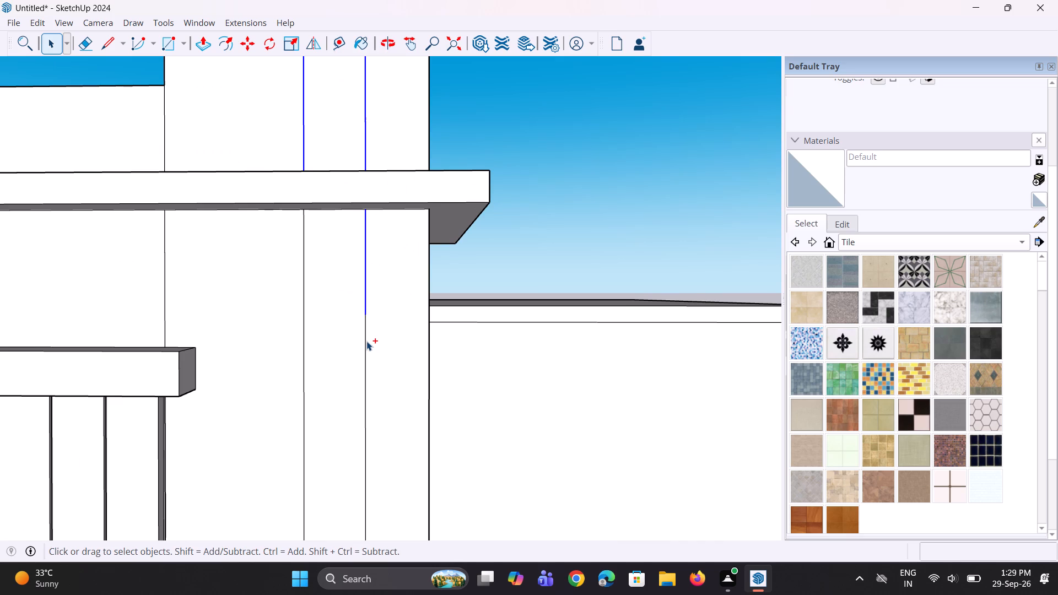
ctrl+click(366, 341)
ctrl+click(365, 376)
ctrl+click(304, 269)
ctrl+scroll(309, 359, up, 2)
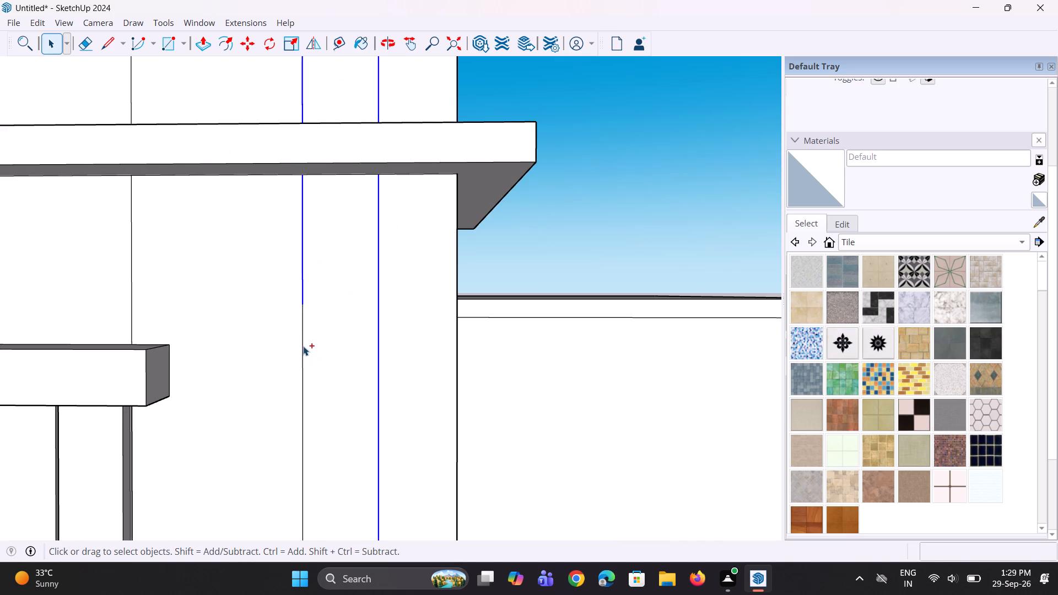
ctrl+click(303, 343)
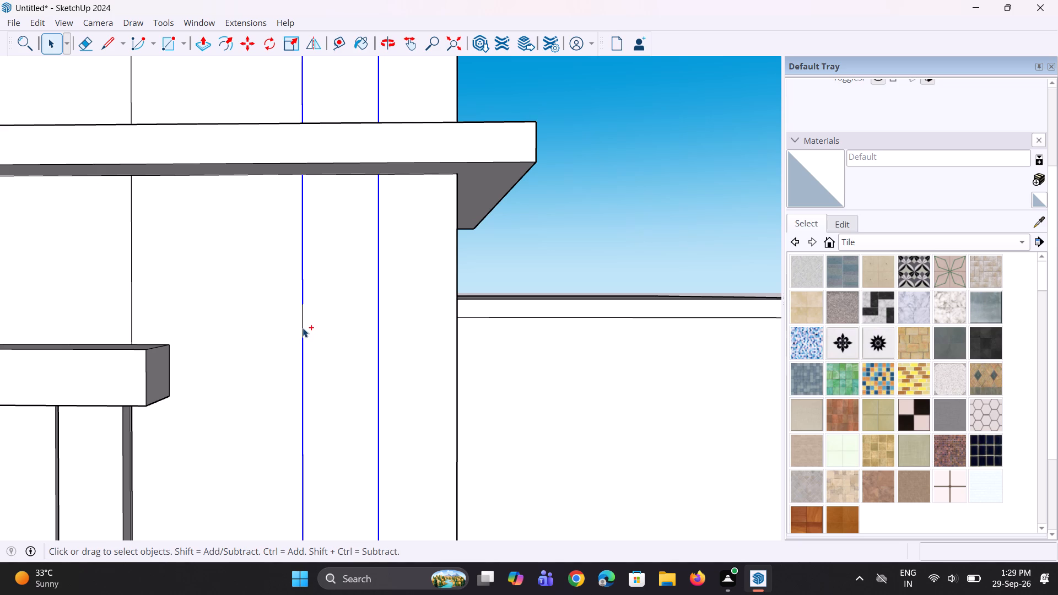
ctrl+click(303, 327)
scroll(337, 356, down, 14)
scroll(346, 199, up, 1)
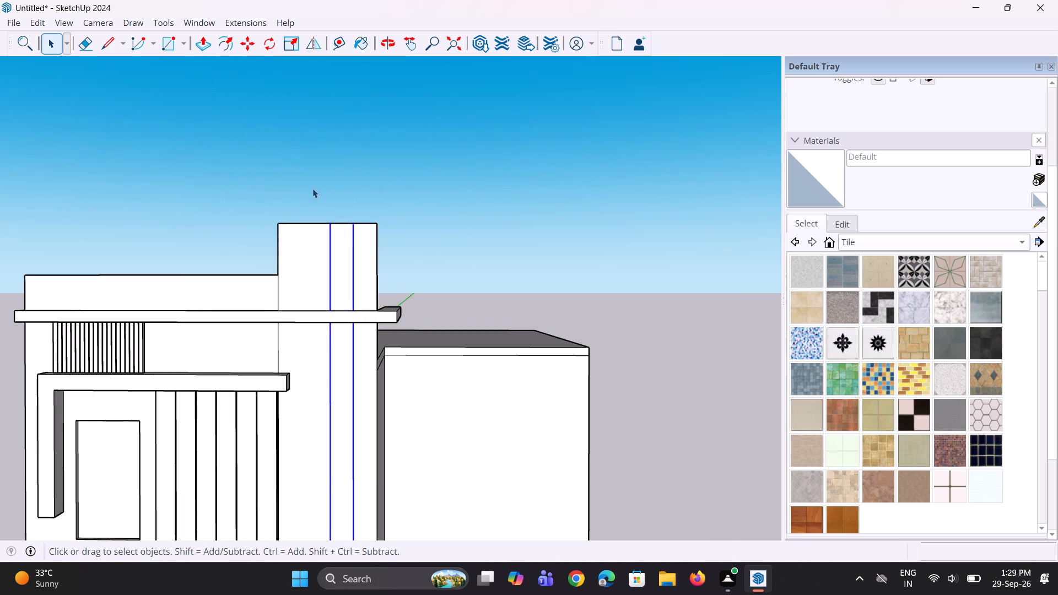
scroll(348, 231, up, 5)
key(m)
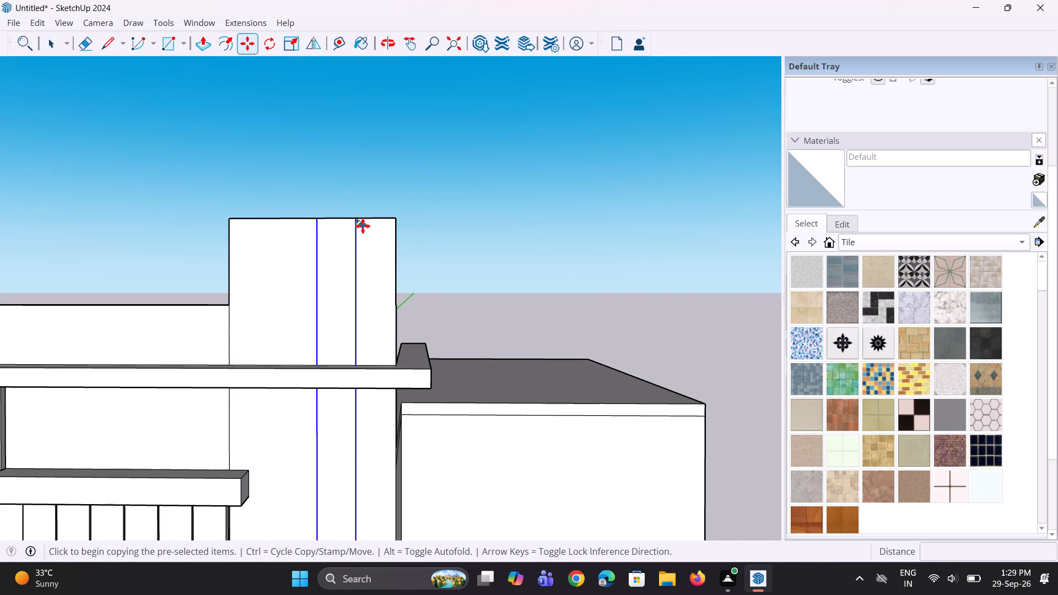
scroll(360, 225, up, 4)
click(354, 220)
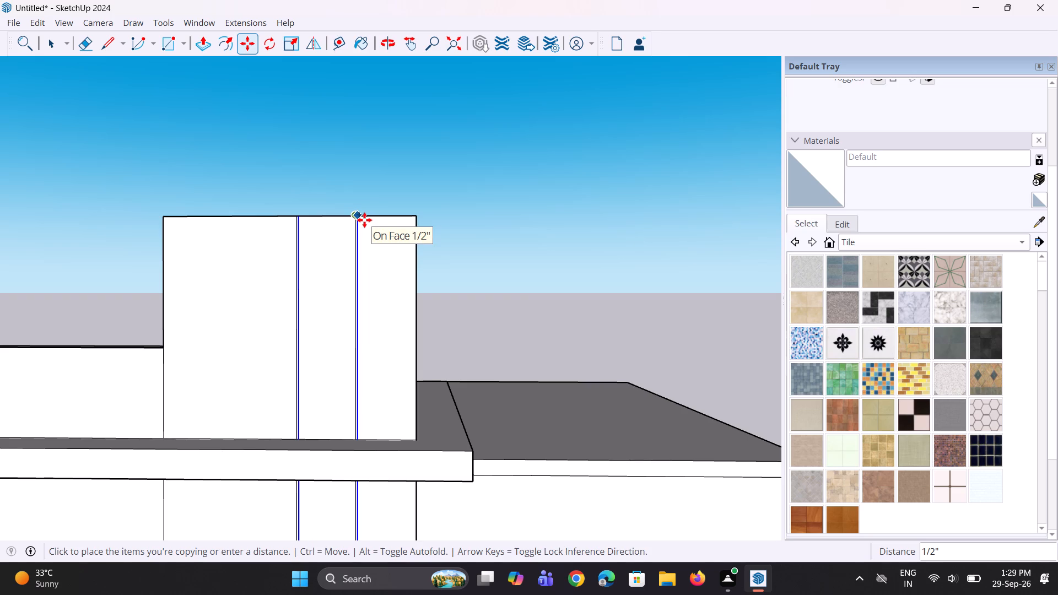
text(0.)
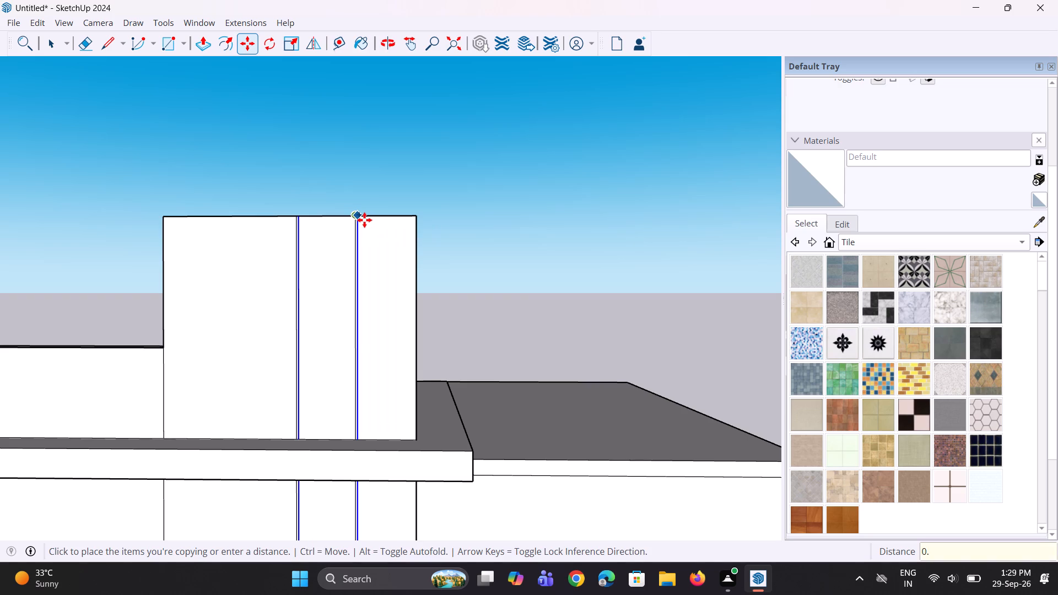
text(4")
key(Return)
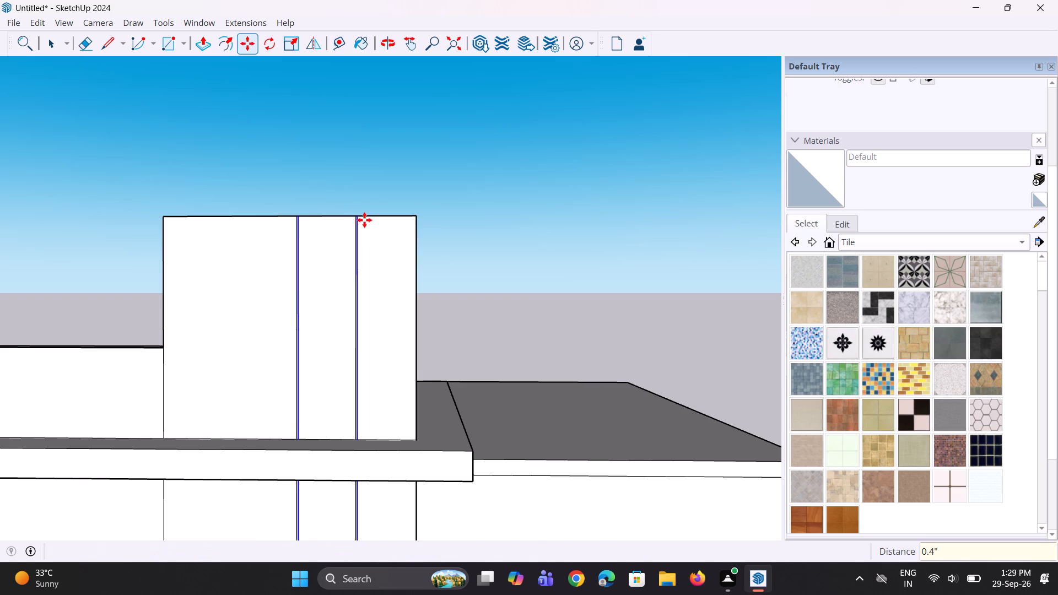
scroll(339, 224, up, 6)
key(space)
key(space)
Recess the inner narrow strip on the tower's front above the roof slab by 0.3" with Push/Pull.
scroll(274, 237, up, 6)
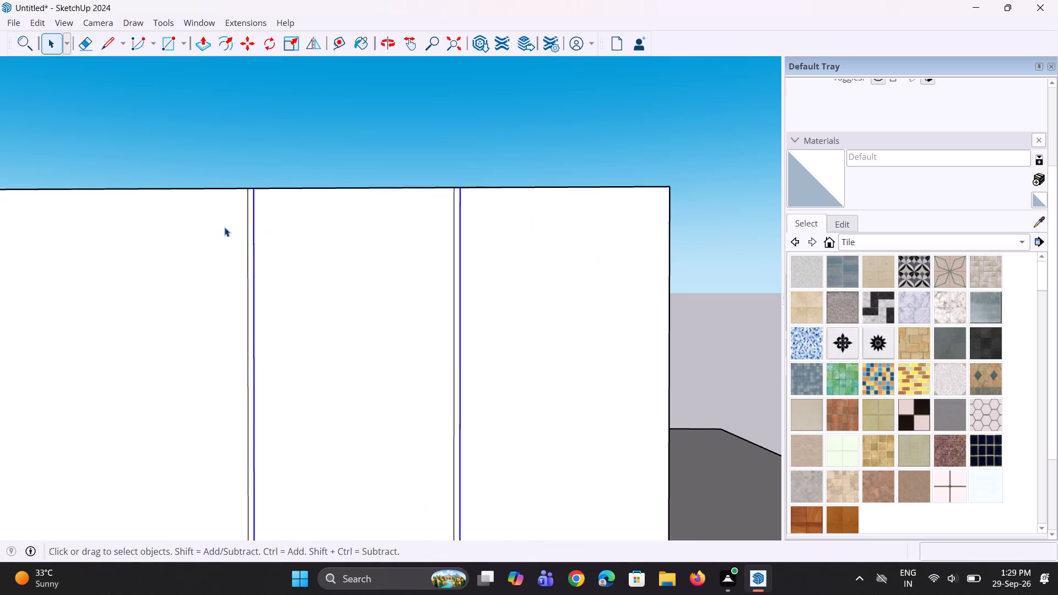
middle_drag(224, 230, 242, 249)
key(p)
scroll(244, 249, up, 5)
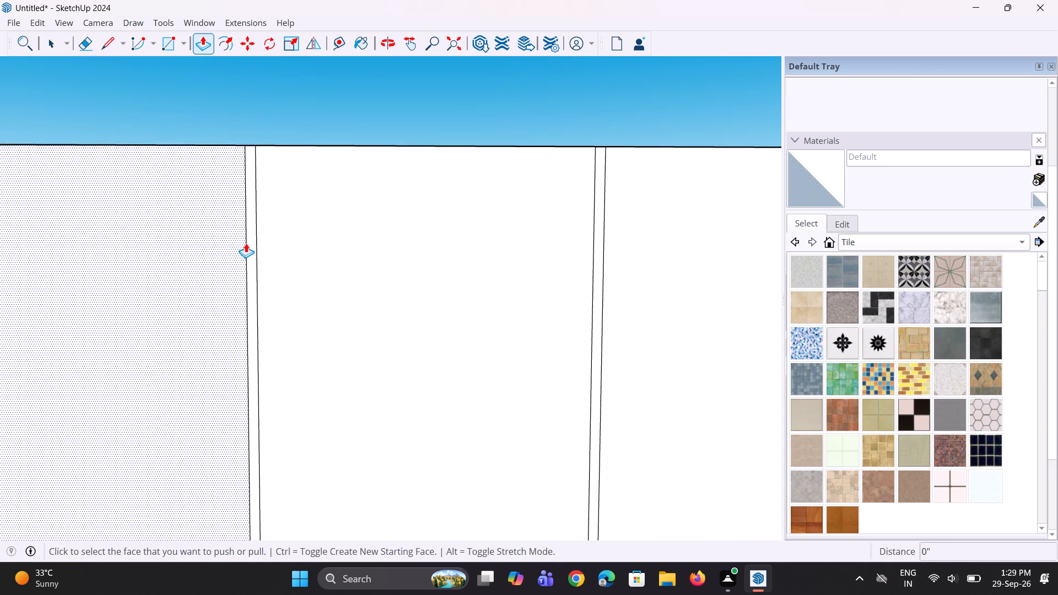
click(247, 243)
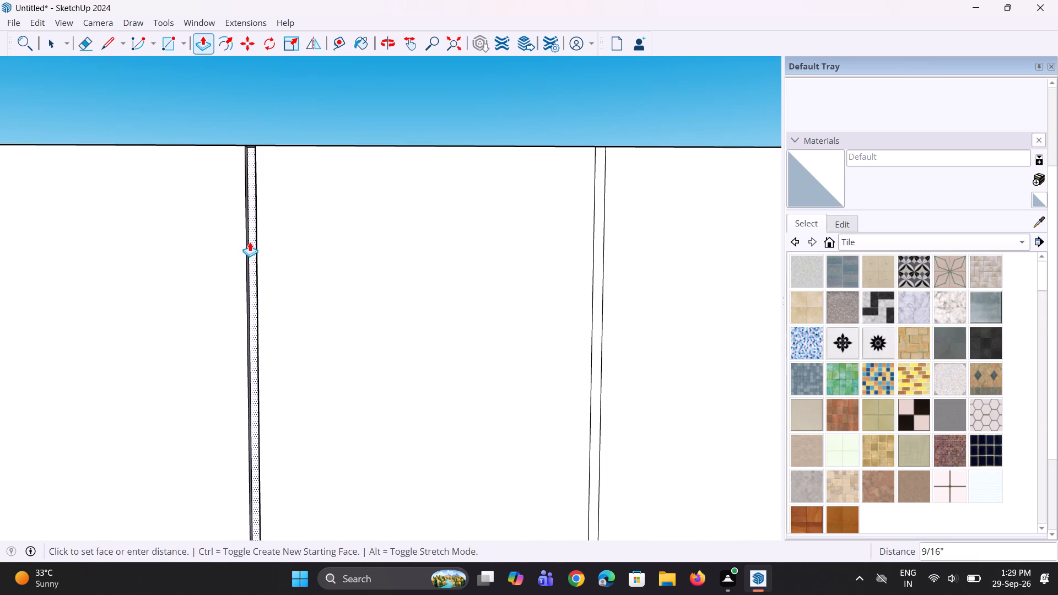
text(0.3")
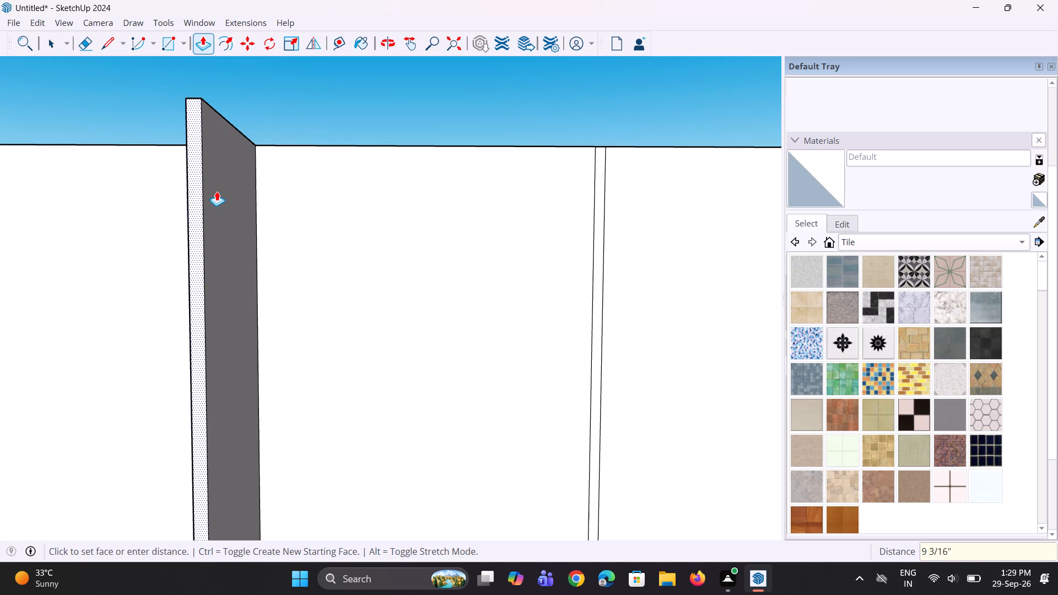
click(264, 213)
text(0.3")
key(Return)
Repeat the 0.3" recess on the outer narrow strip above the roof slab and clear the selection.
scroll(543, 241, up, 2)
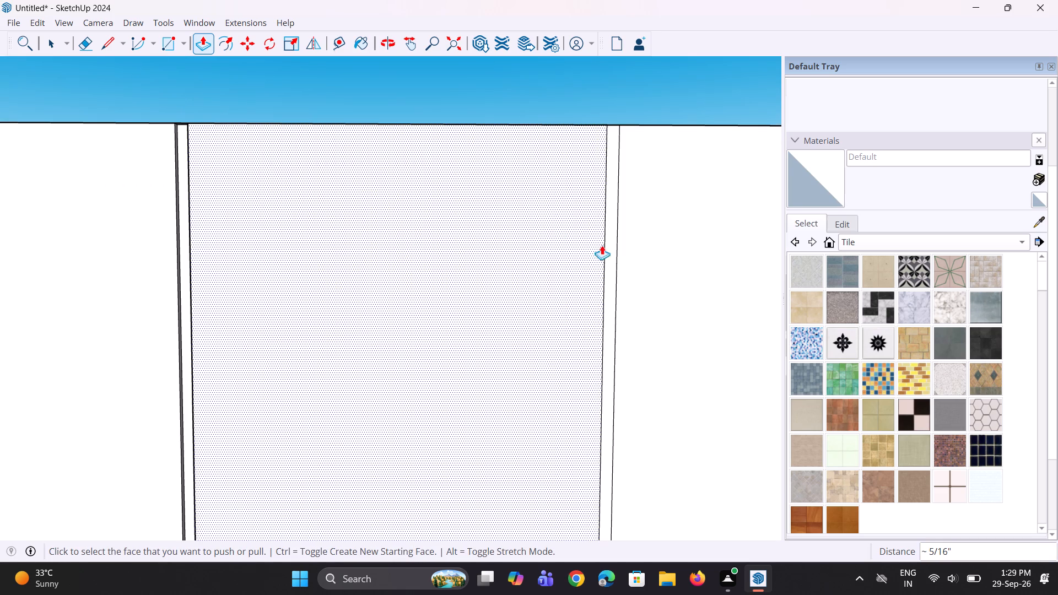
ctrl+double_click(613, 248)
scroll(0, 176, down, 3)
middle_drag(17, 272, 31, 401)
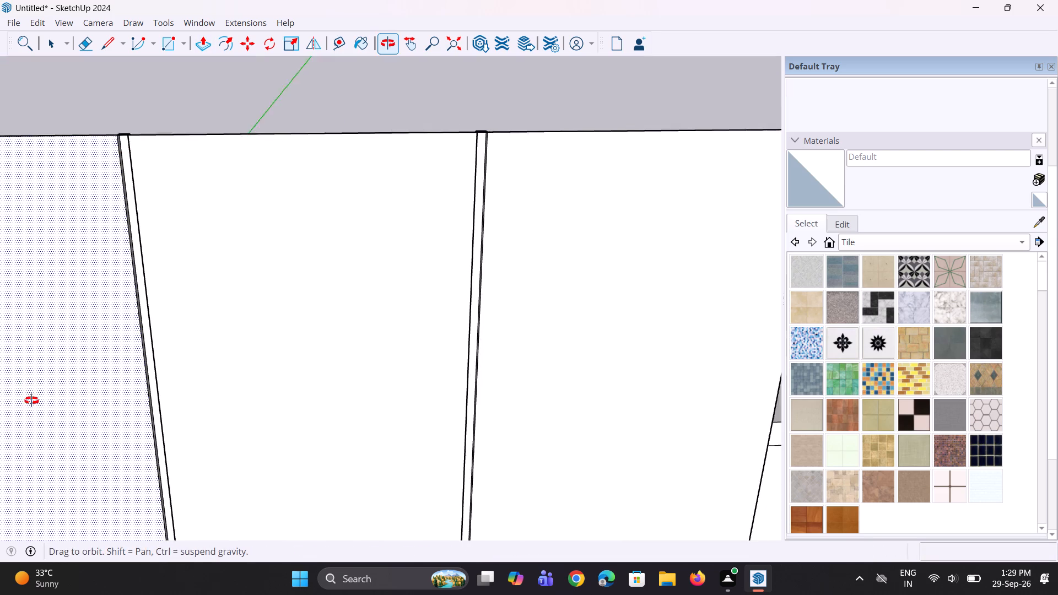
middle_drag(31, 401, 31, 413)
scroll(150, 268, down, 3)
middle_drag(204, 268, 198, 219)
scroll(183, 299, down, 11)
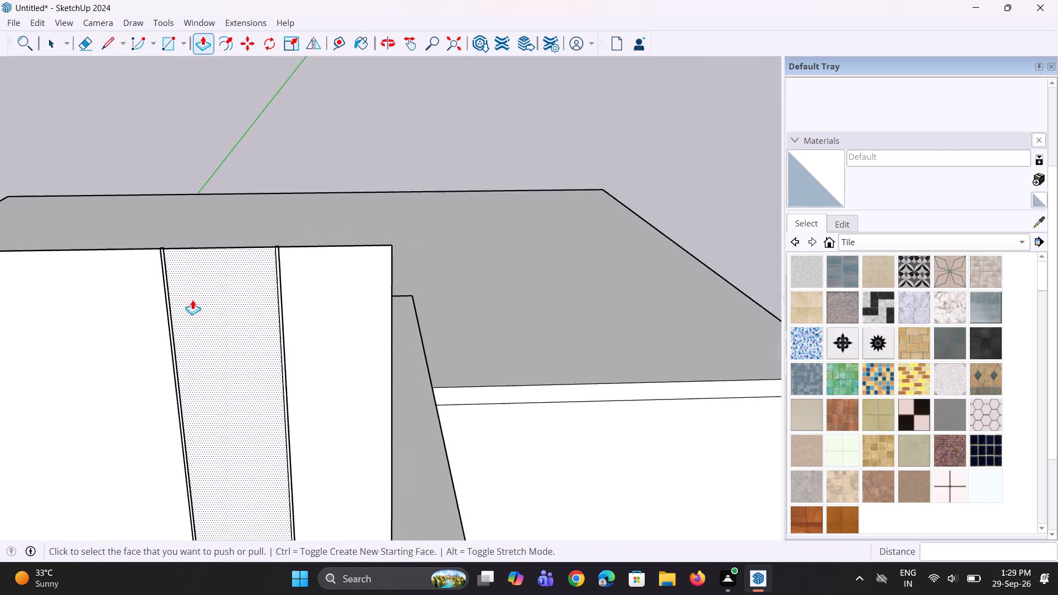
key(space)
key(space)
click(432, 164)
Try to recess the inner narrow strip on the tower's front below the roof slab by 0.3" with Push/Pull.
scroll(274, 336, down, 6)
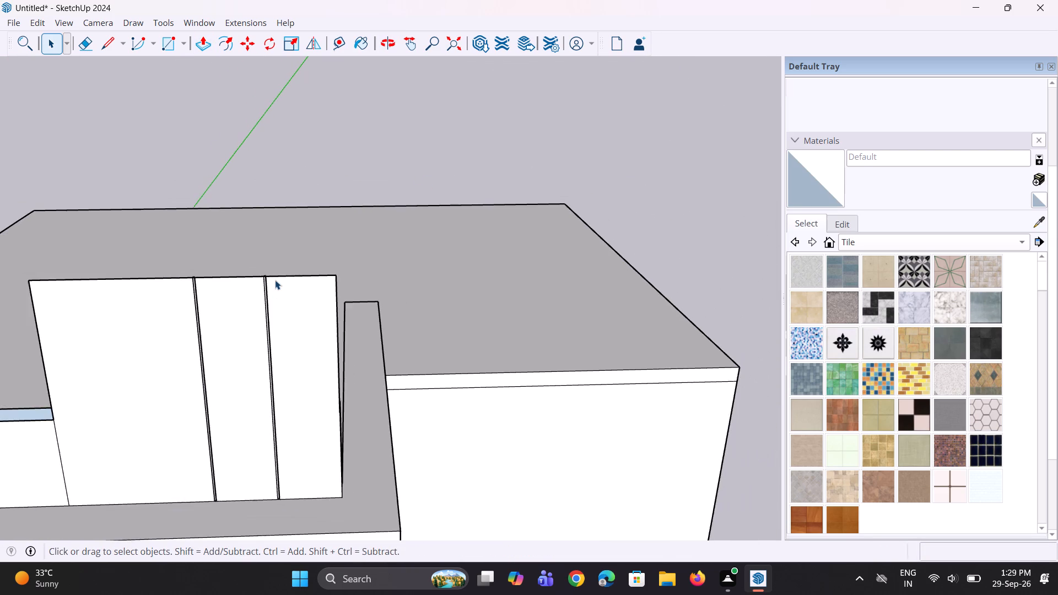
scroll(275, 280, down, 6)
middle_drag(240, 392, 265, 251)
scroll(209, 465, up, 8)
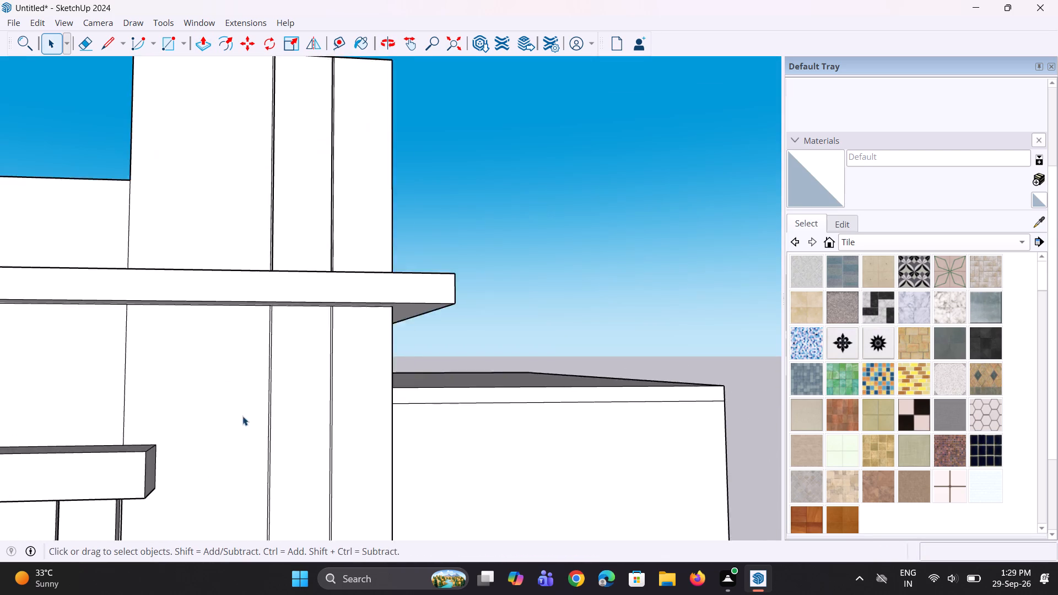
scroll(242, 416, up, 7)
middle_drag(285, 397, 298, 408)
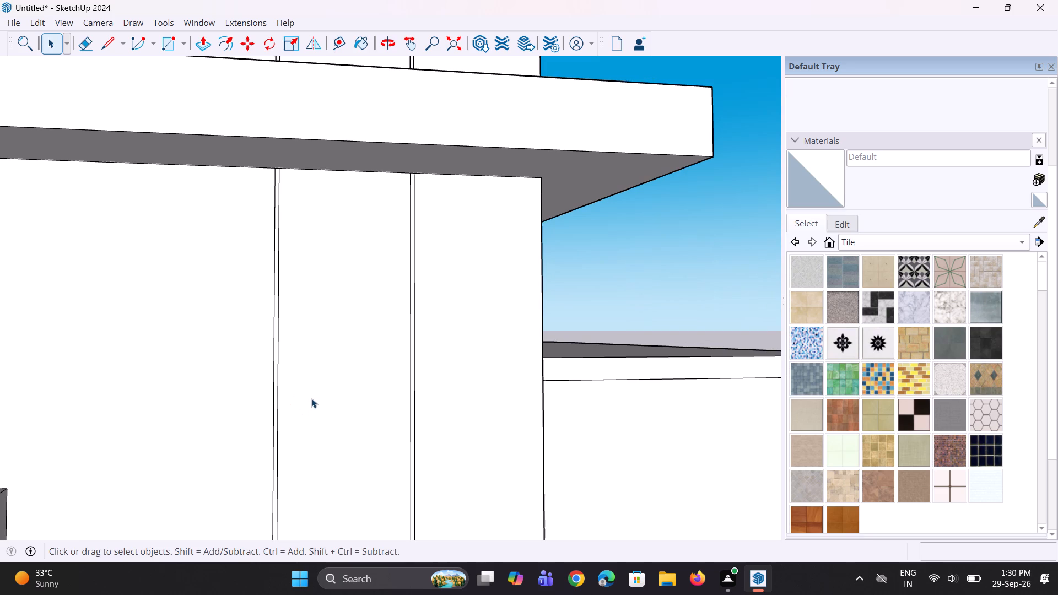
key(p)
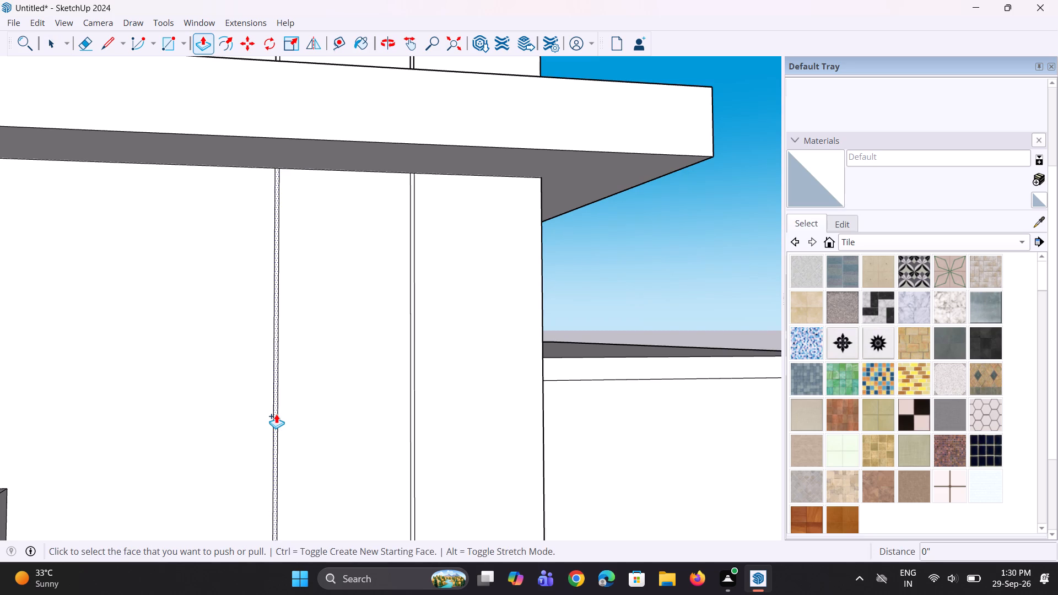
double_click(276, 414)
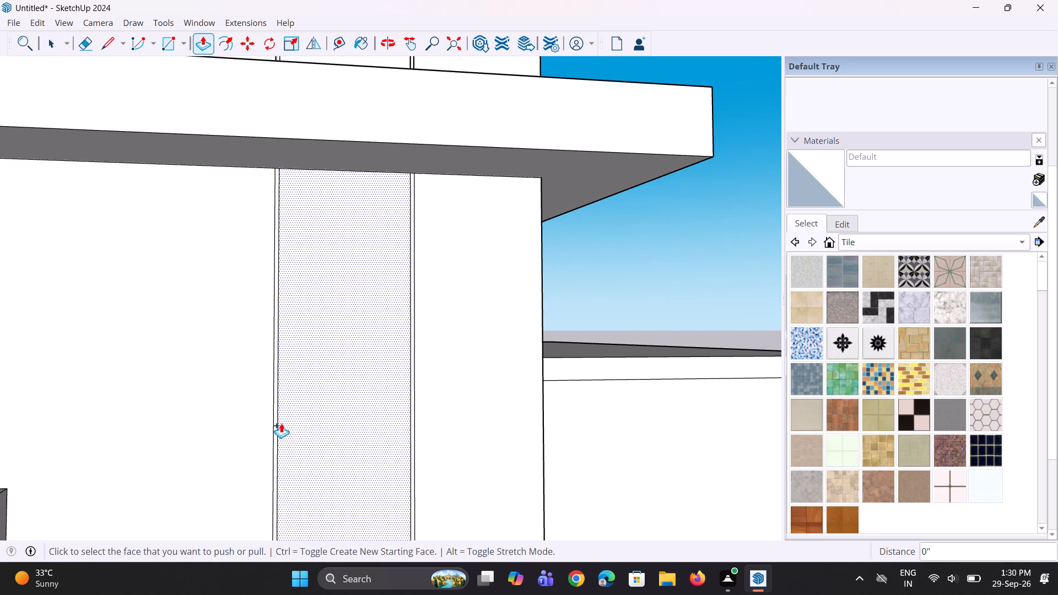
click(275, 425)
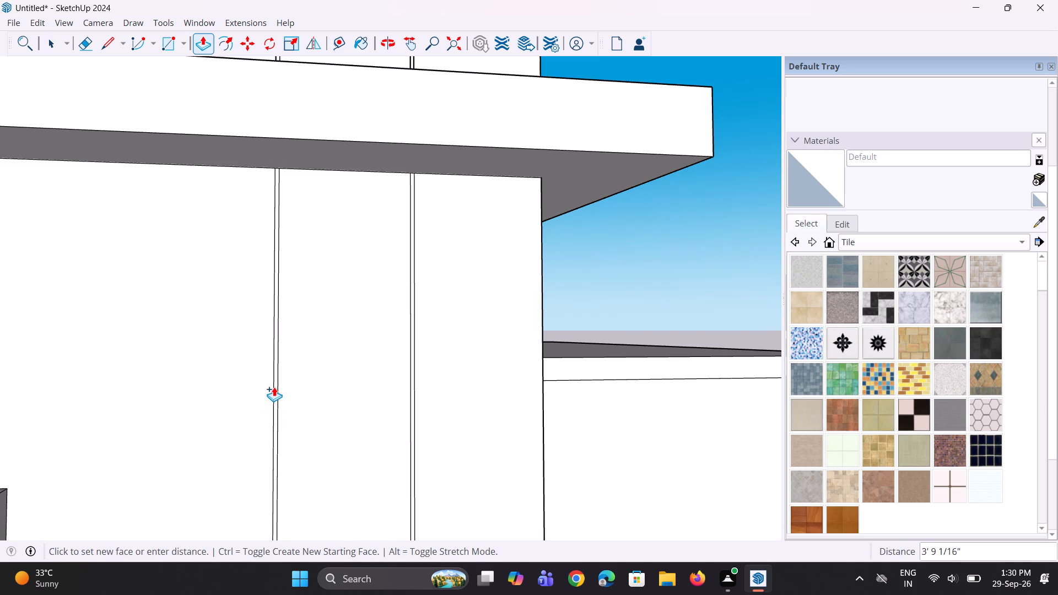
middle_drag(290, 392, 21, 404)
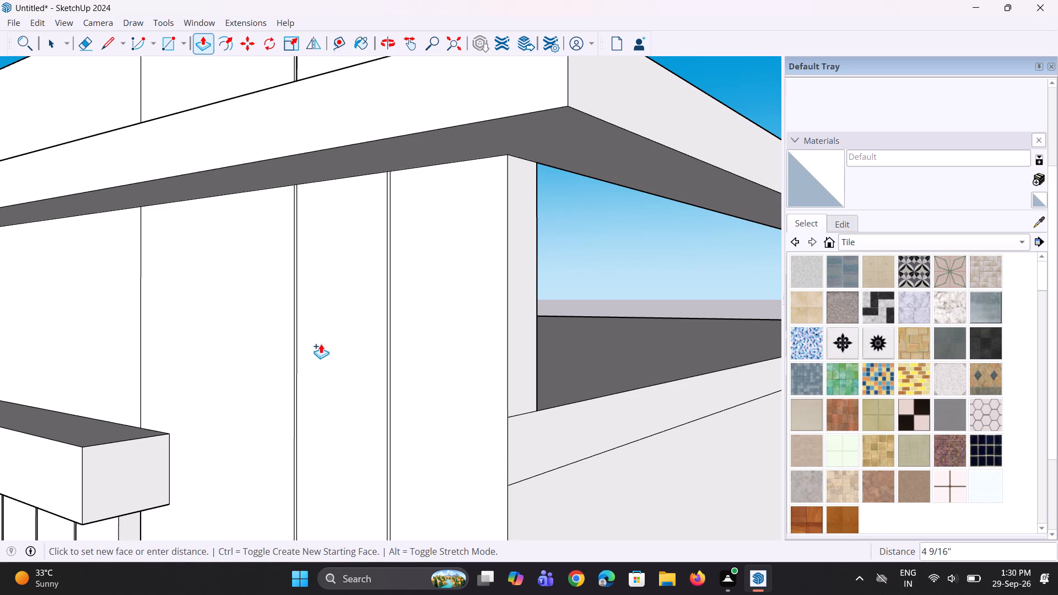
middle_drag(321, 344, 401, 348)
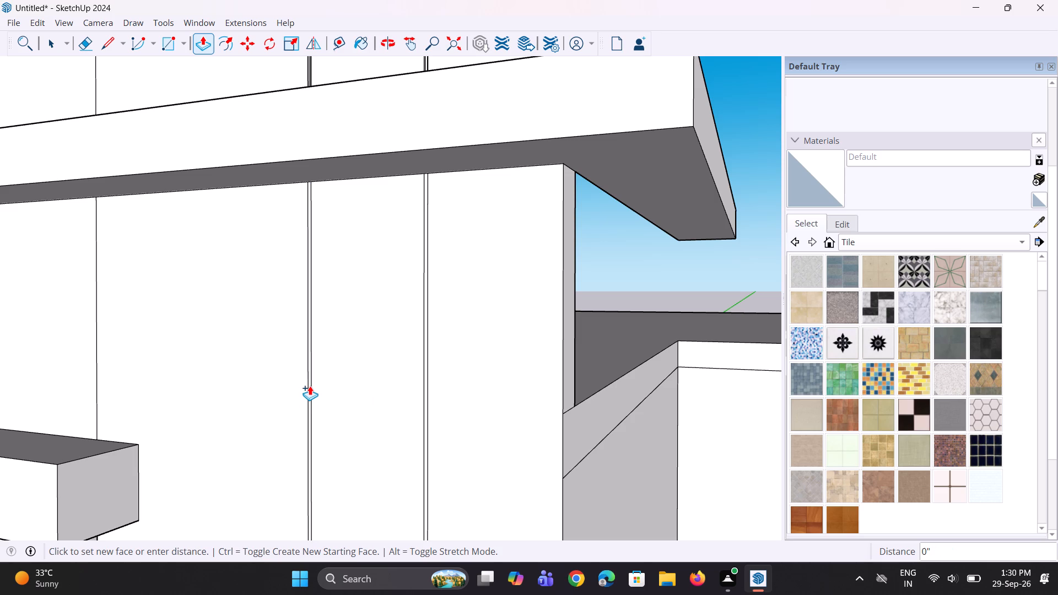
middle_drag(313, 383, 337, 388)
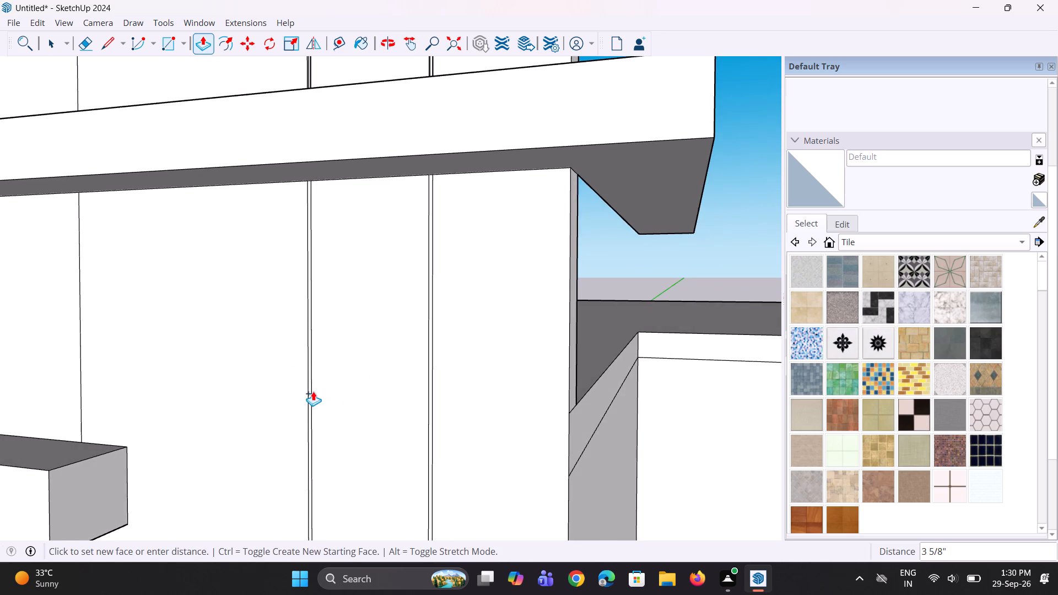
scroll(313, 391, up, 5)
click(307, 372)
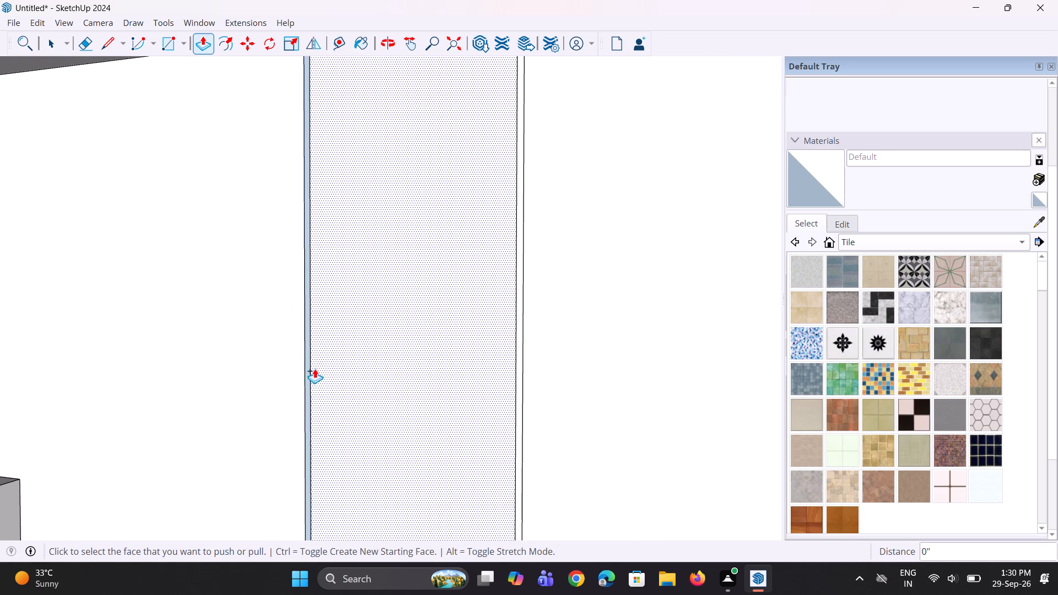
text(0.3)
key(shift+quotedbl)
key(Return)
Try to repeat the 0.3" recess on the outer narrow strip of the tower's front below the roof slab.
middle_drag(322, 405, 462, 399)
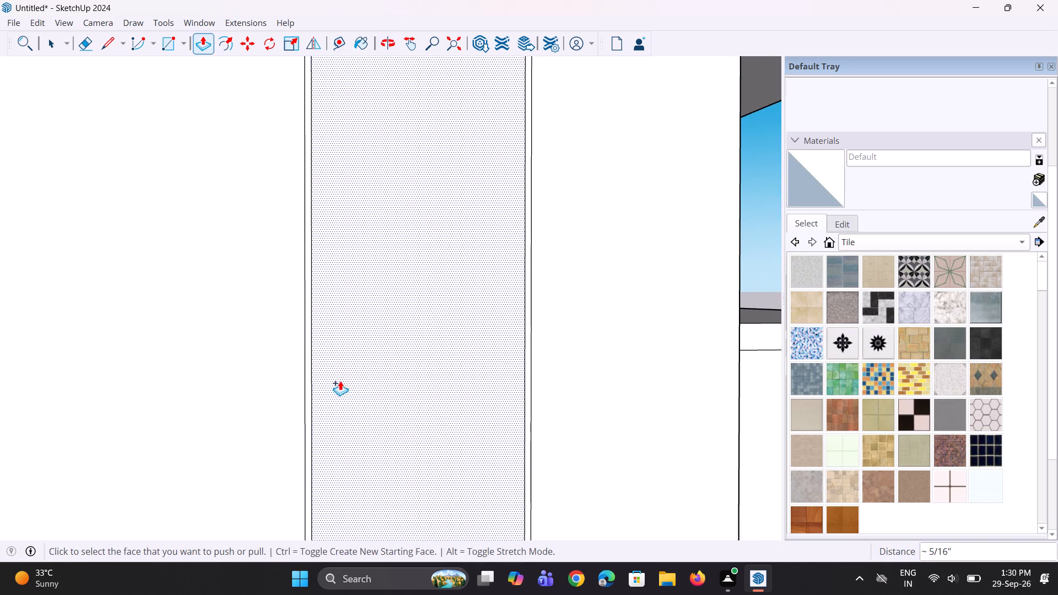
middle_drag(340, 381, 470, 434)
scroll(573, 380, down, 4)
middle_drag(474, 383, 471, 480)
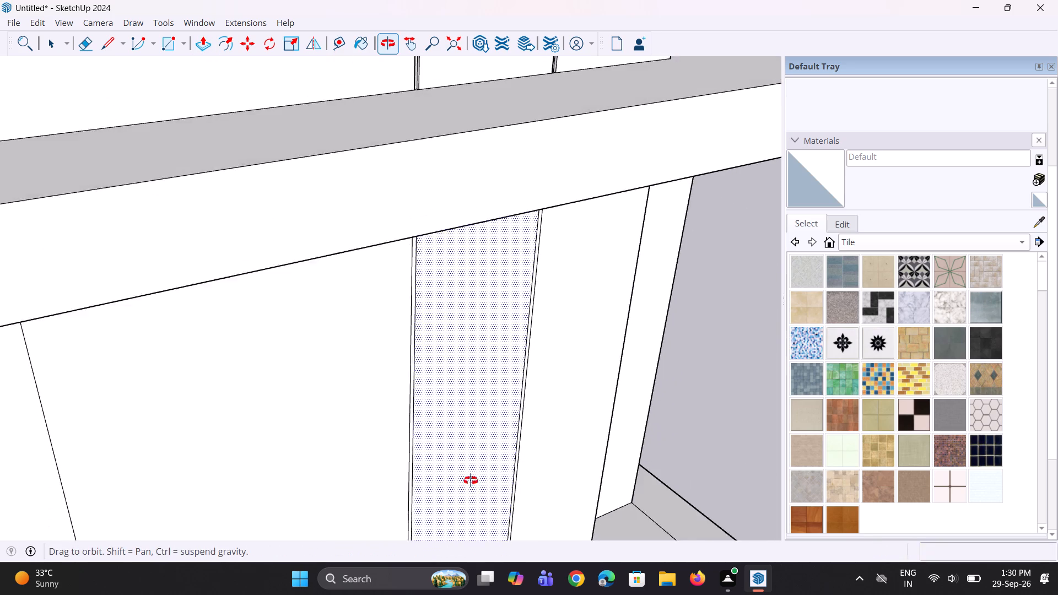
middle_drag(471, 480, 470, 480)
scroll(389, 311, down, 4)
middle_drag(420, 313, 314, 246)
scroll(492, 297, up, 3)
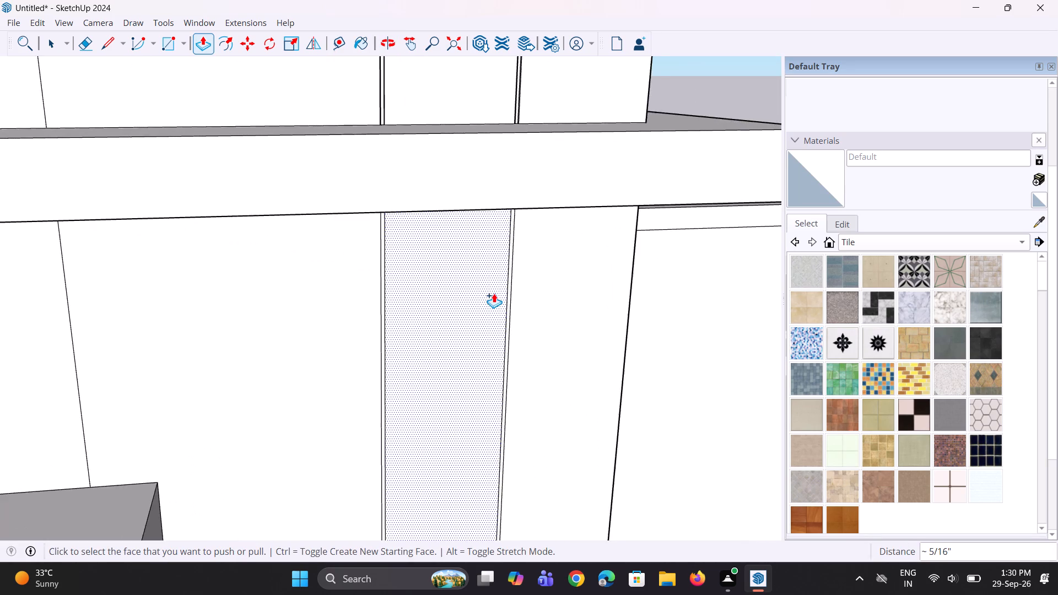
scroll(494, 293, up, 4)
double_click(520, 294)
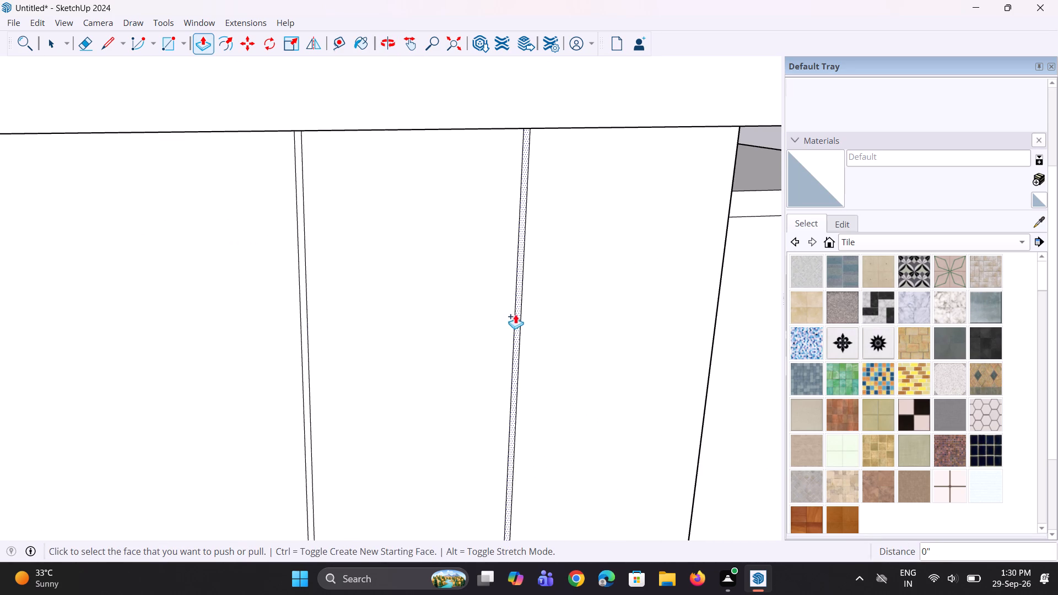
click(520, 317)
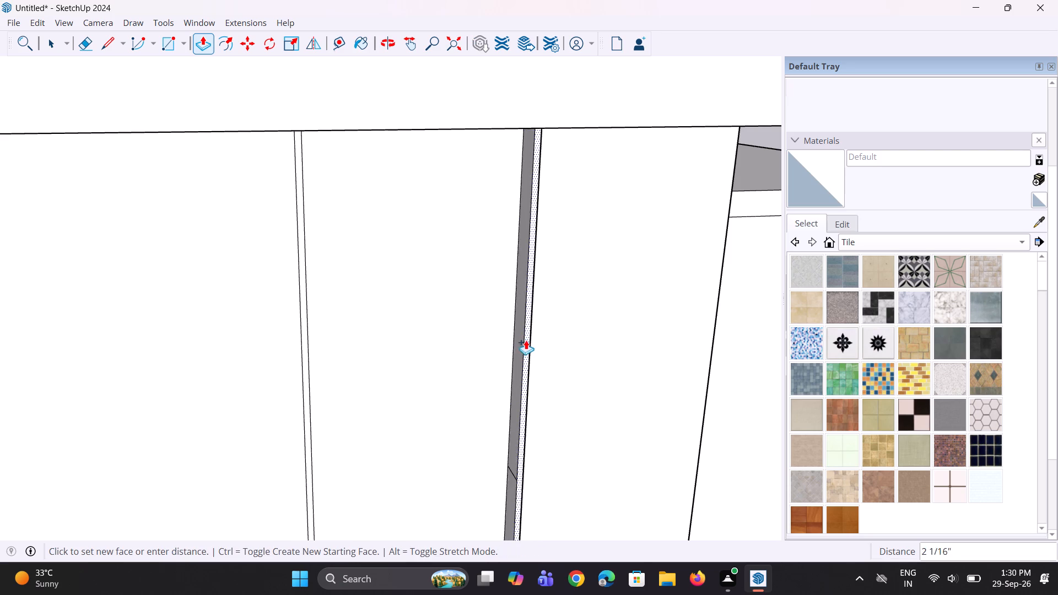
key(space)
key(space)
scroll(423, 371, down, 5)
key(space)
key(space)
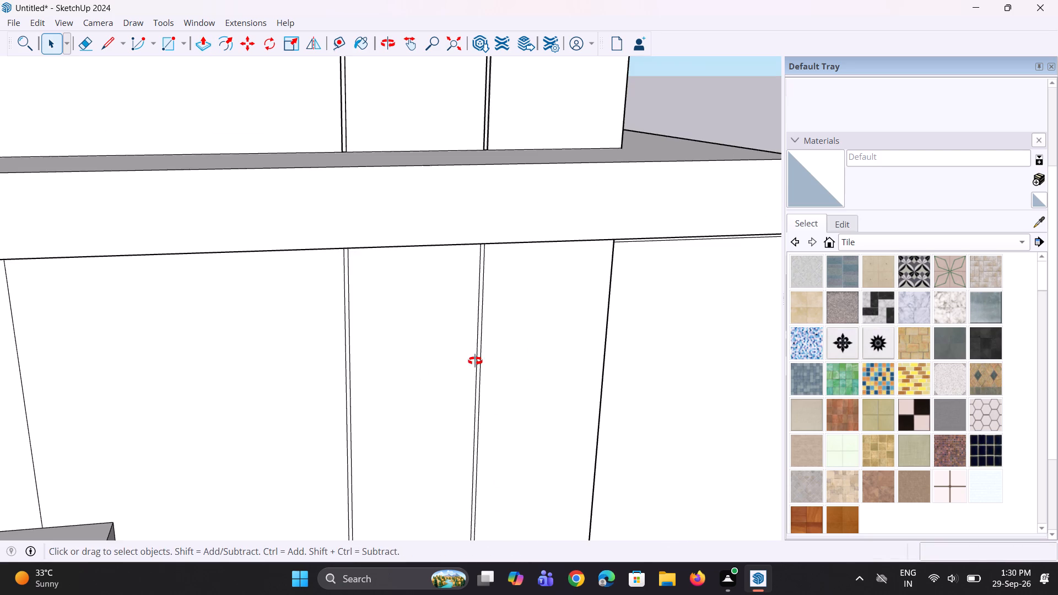
Push/Pull the outer narrow strip on the tower's front below the roof slab inward, entering a distance of 0.4".
middle_drag(475, 361, 251, 342)
scroll(401, 341, up, 3)
scroll(437, 301, up, 2)
scroll(493, 225, up, 1)
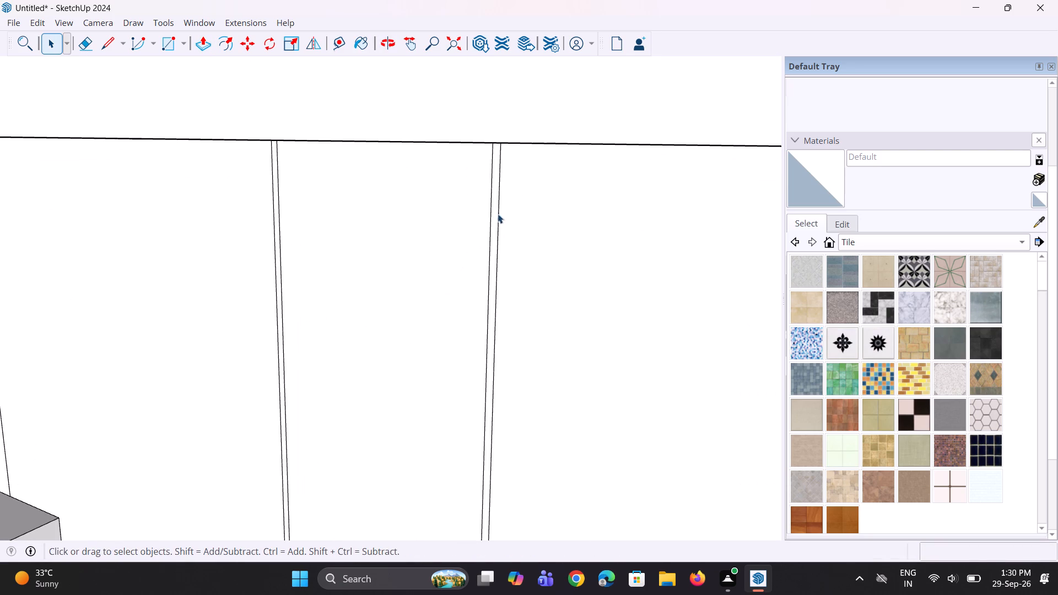
key(p)
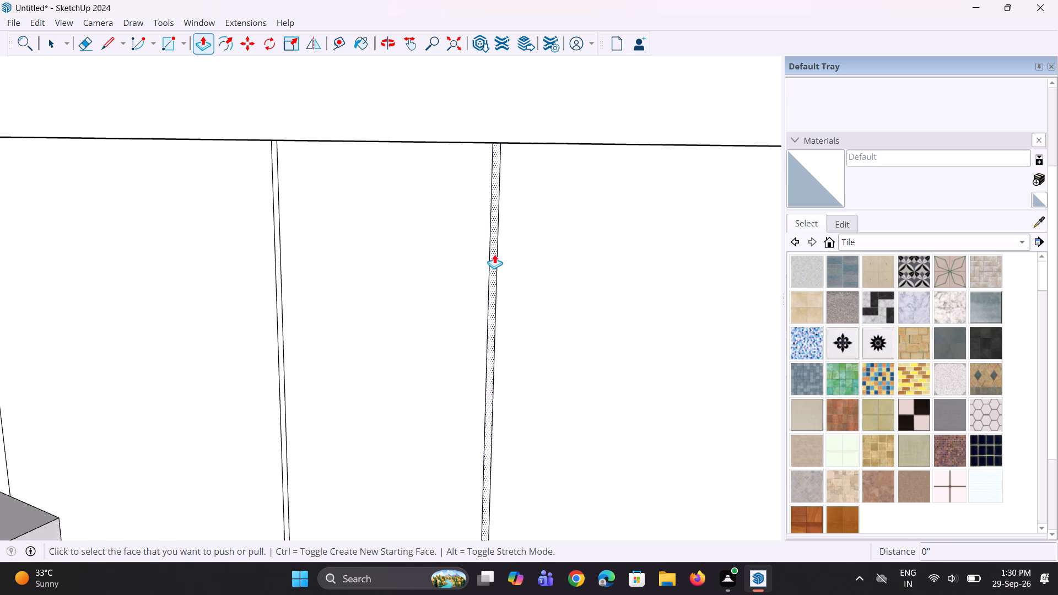
click(494, 254)
text(0.4)
key(shift+quotedbl)
key(Return)
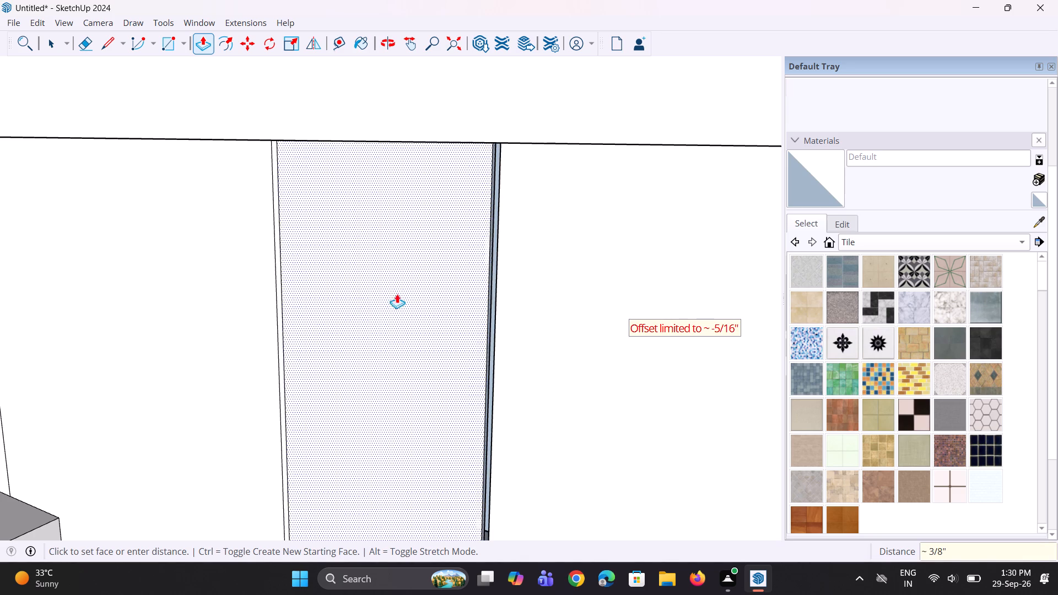
Repeat the last inward Push/Pull on the inner narrow strip below the roof slab and clear the selection.
scroll(355, 313, up, 2)
scroll(288, 334, up, 1)
ctrl+double_click(260, 322)
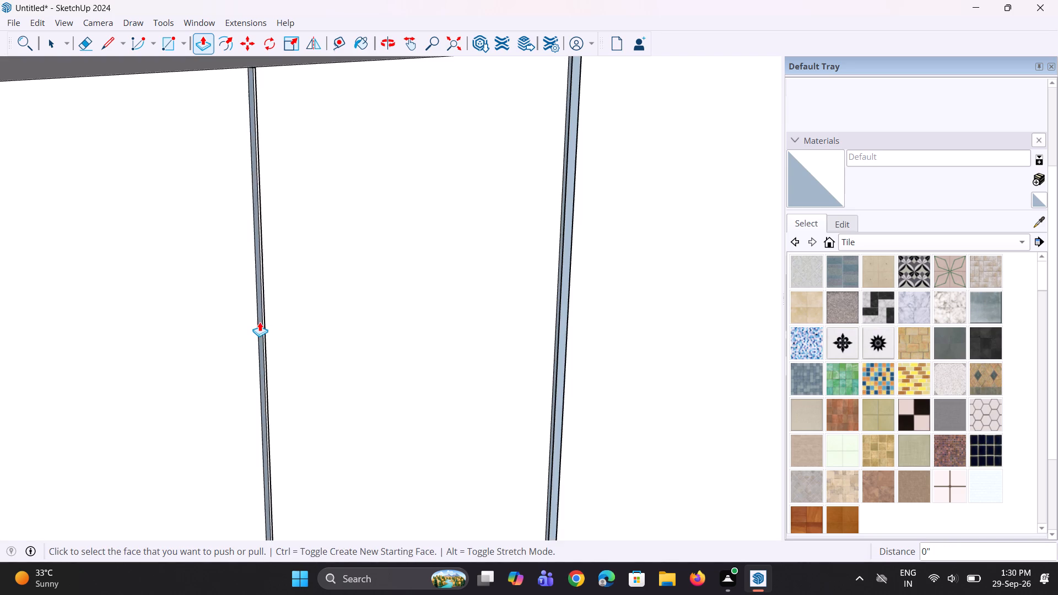
scroll(362, 310, down, 20)
scroll(362, 310, down, 5)
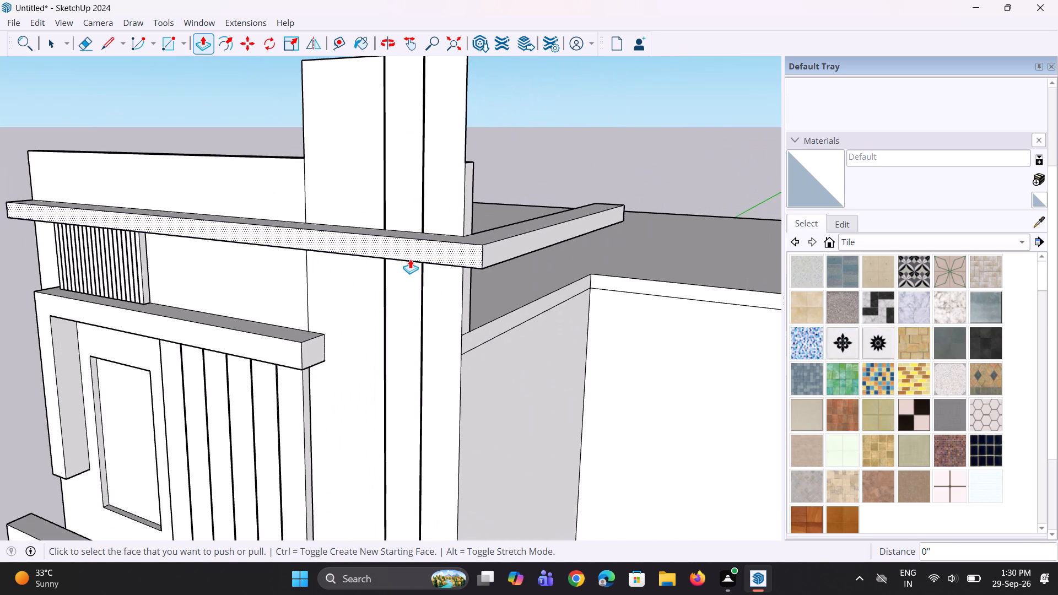
scroll(410, 259, down, 6)
middle_drag(388, 345, 628, 356)
scroll(496, 274, up, 2)
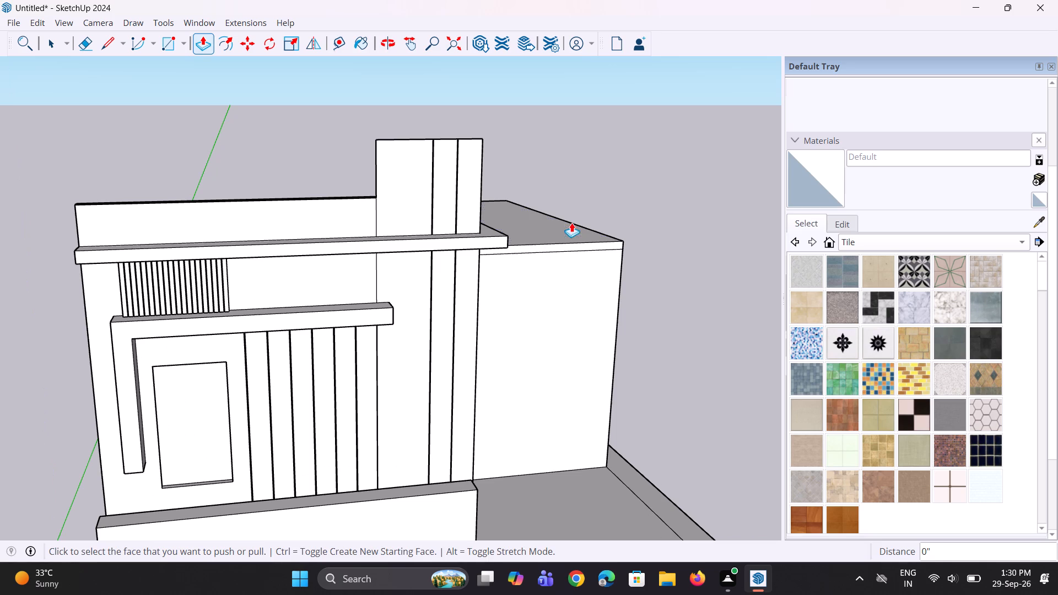
key(space)
key(space)
click(619, 199)
Examine the tower's vertical grooves above and below the roof slab and the overall facade.
middle_drag(451, 229, 424, 221)
scroll(468, 218, up, 2)
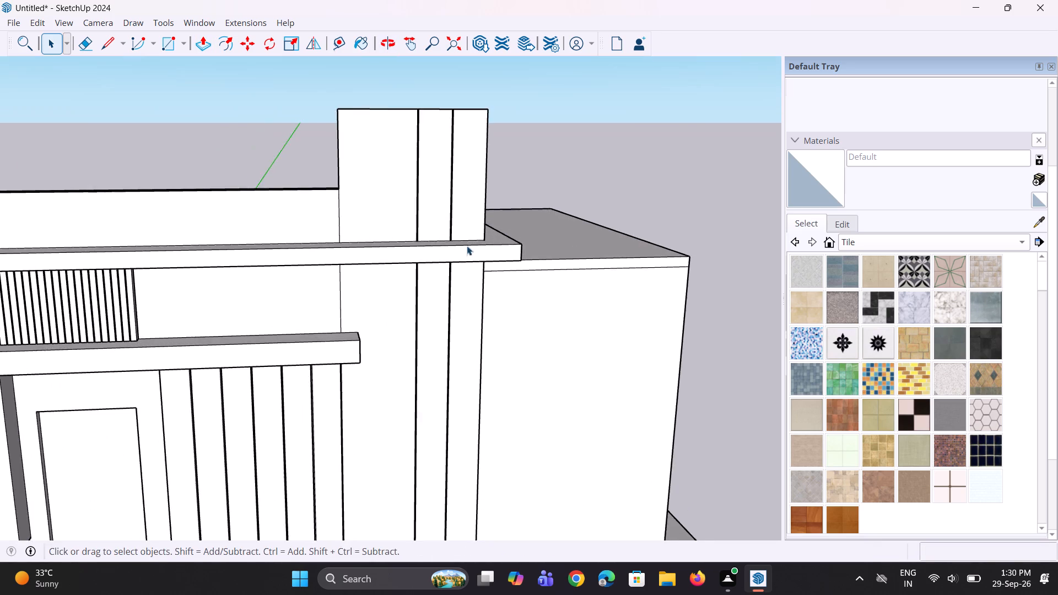
scroll(467, 246, up, 2)
middle_drag(467, 247, 406, 239)
scroll(412, 217, up, 14)
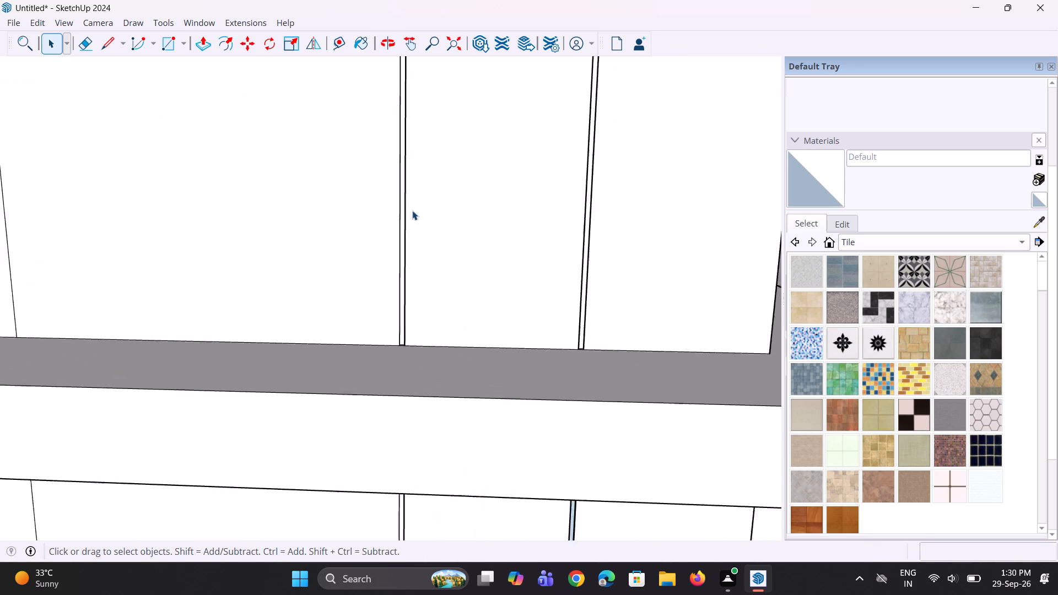
scroll(412, 210, up, 9)
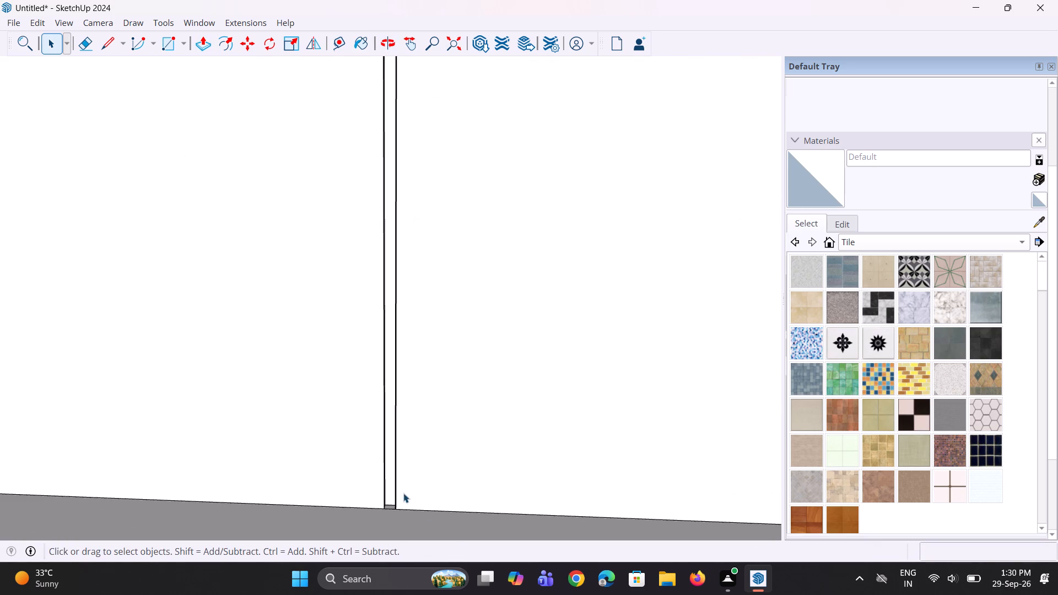
scroll(401, 491, down, 7)
scroll(375, 421, down, 18)
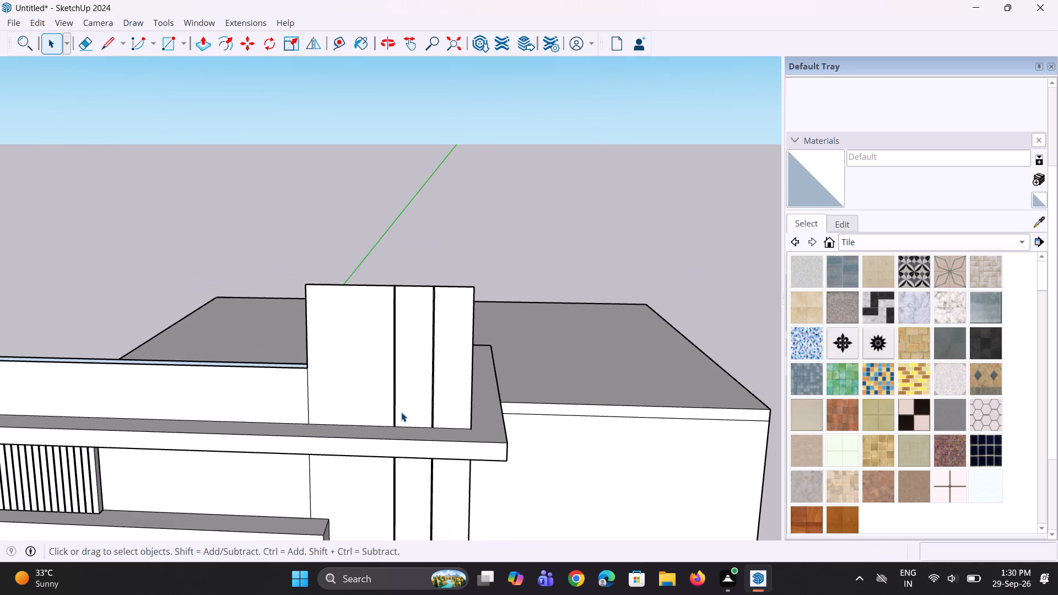
middle_drag(401, 412, 382, 345)
scroll(382, 345, down, 9)
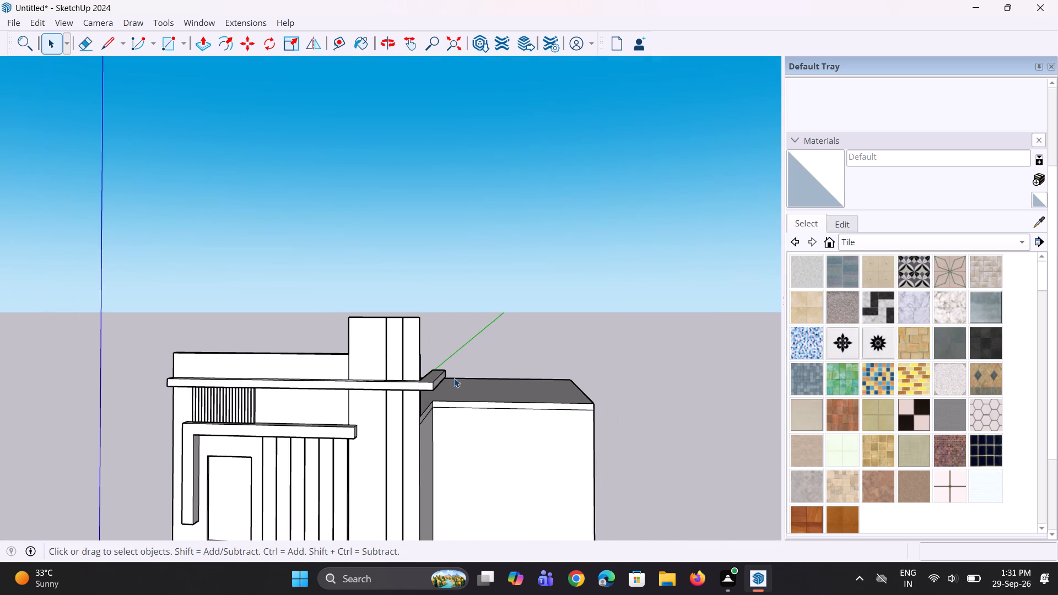
scroll(445, 382, down, 6)
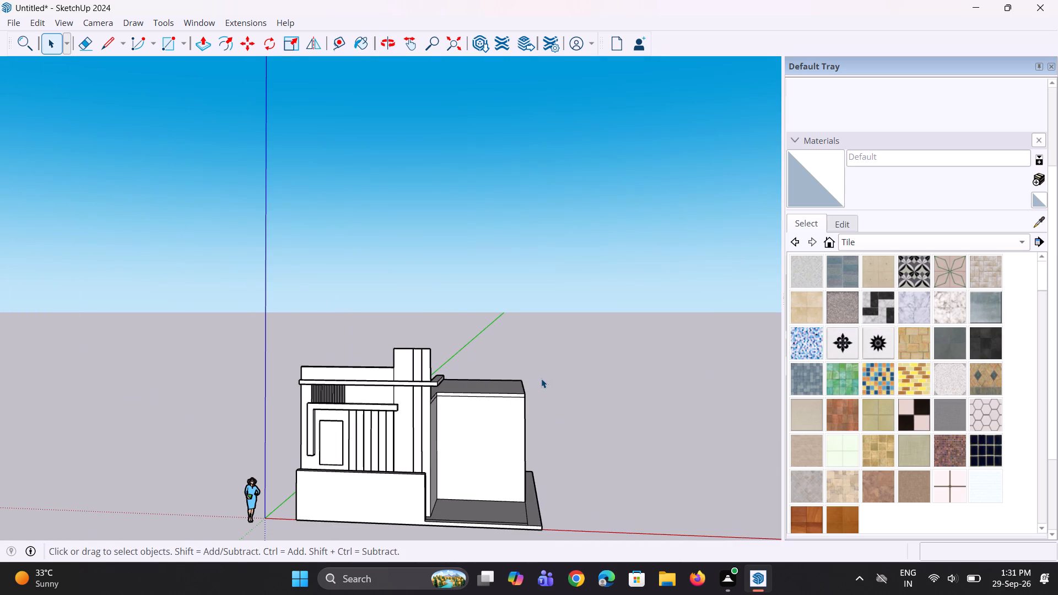
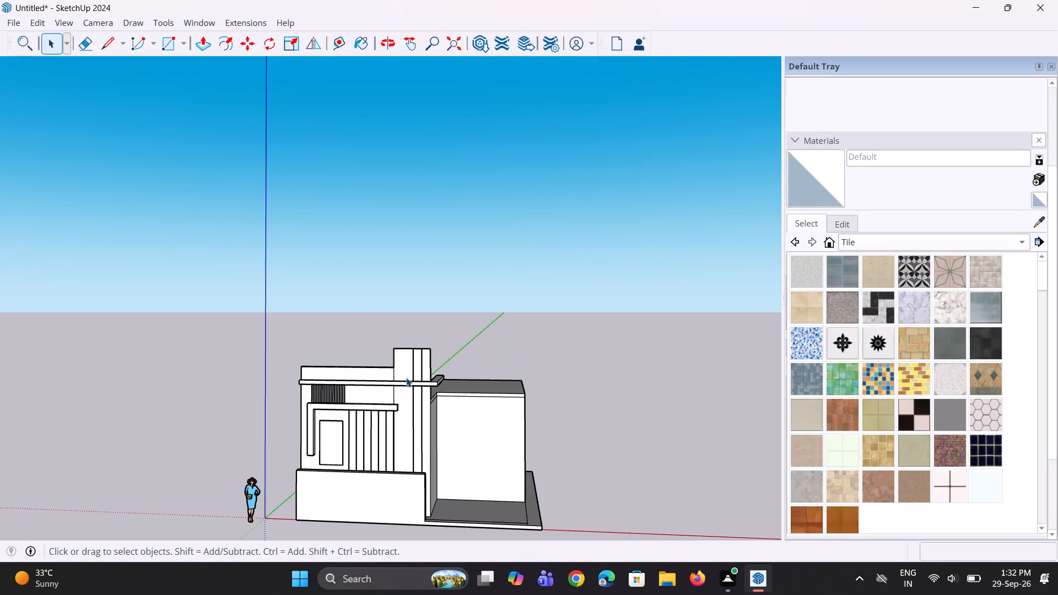
Examine the front facade's frame, grooved panels and tower from several distances and angles.
scroll(378, 385, down, 5)
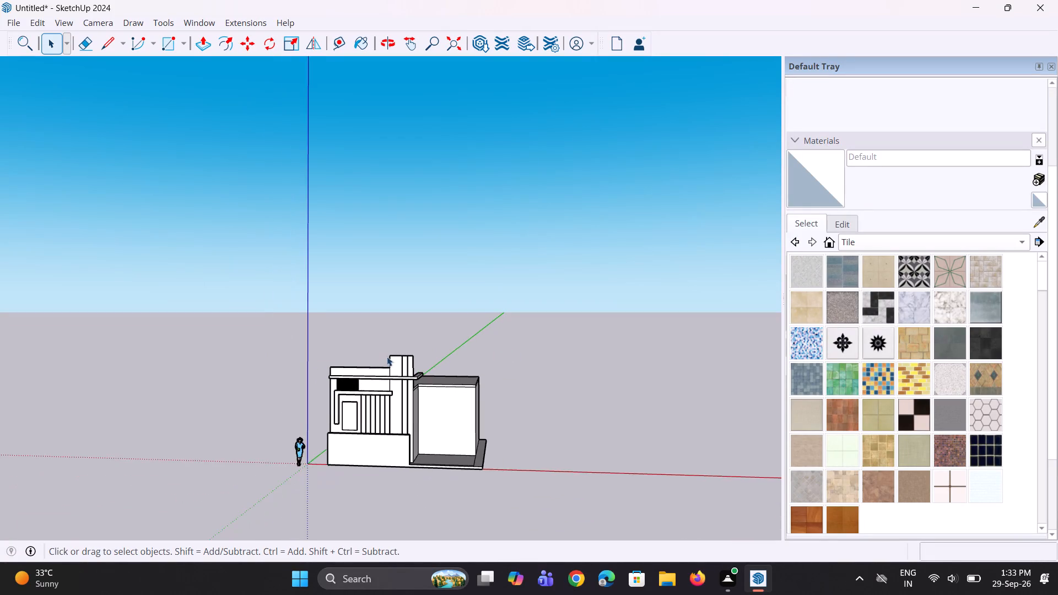
scroll(387, 356, down, 2)
scroll(337, 450, up, 15)
middle_drag(361, 369, 386, 372)
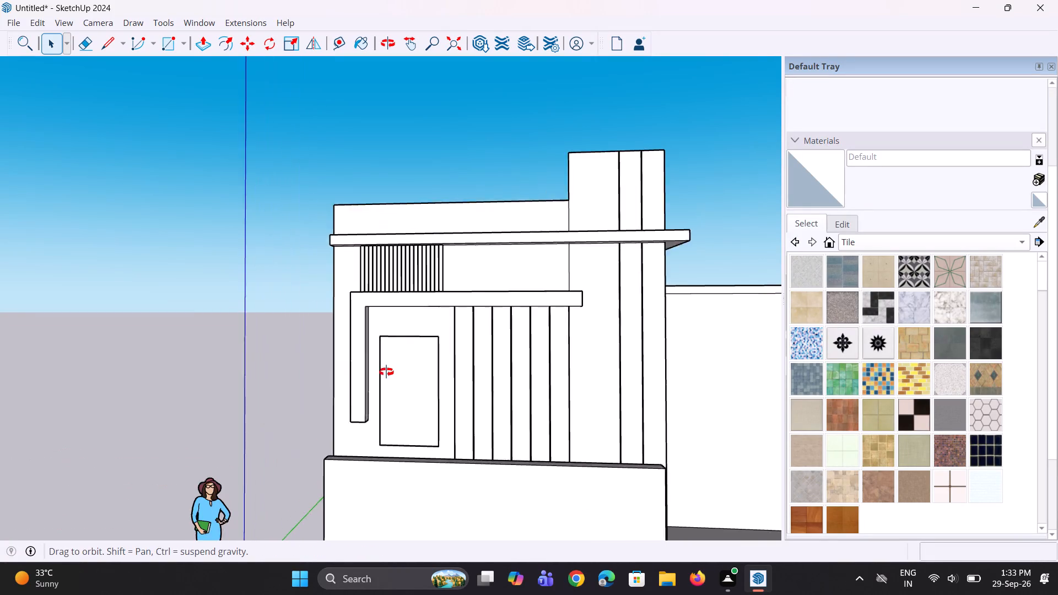
middle_drag(386, 372, 406, 372)
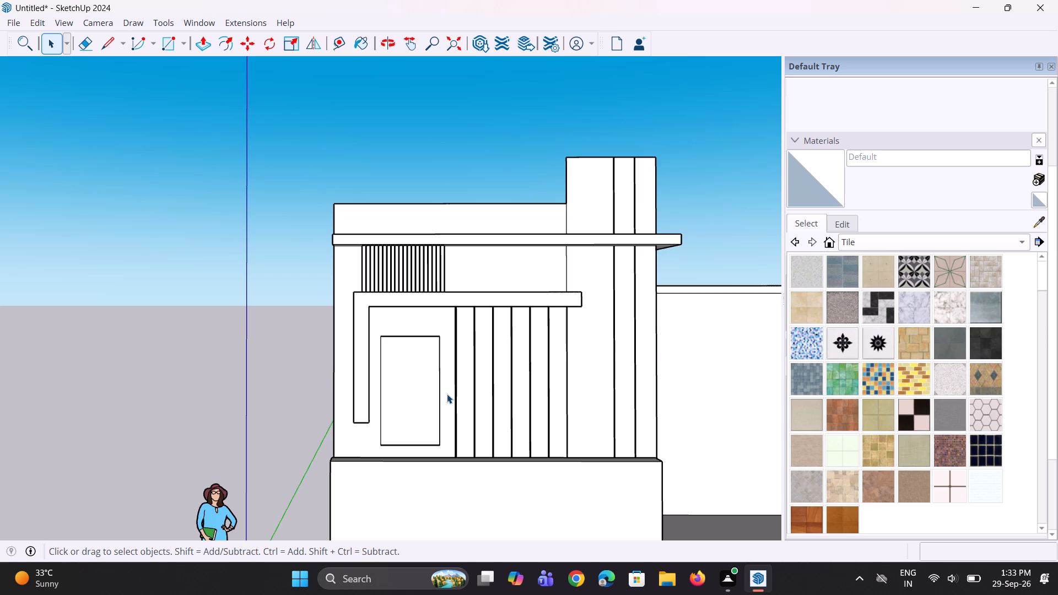
scroll(454, 365, down, 3)
scroll(516, 363, down, 3)
middle_drag(582, 342, 520, 371)
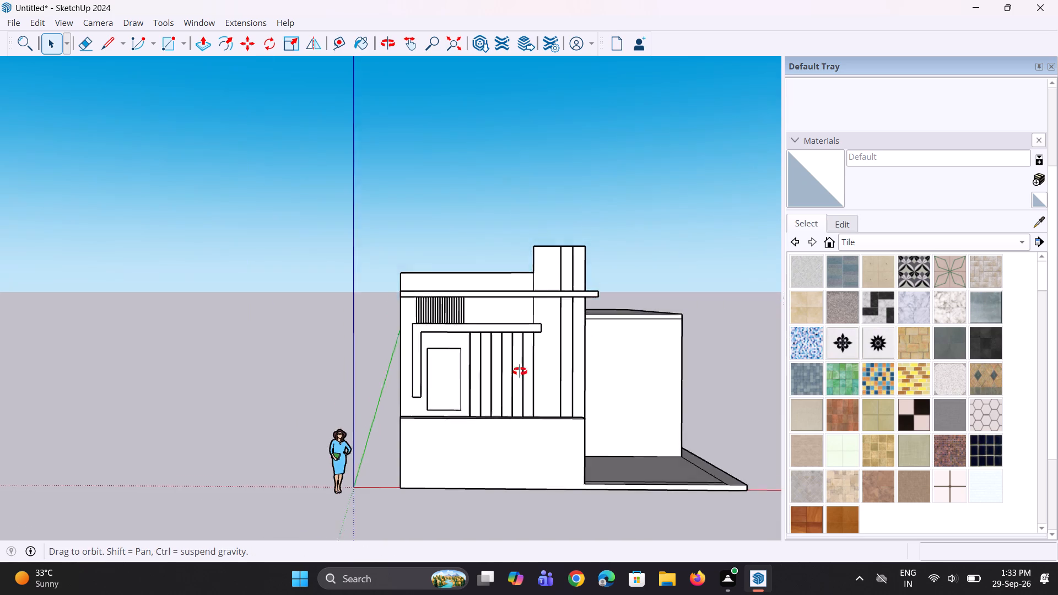
Push/Pull the recessed front edge of the side wing's roof slab outward about 9' 8 11/16".
middle_drag(520, 371, 244, 388)
middle_drag(393, 364, 498, 339)
scroll(555, 346, up, 1)
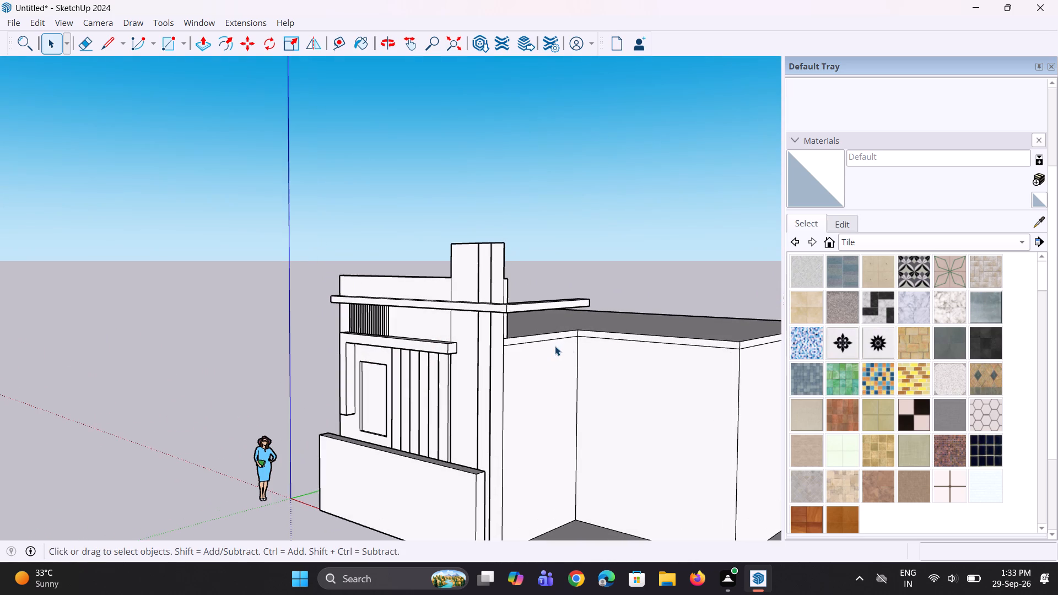
key(p)
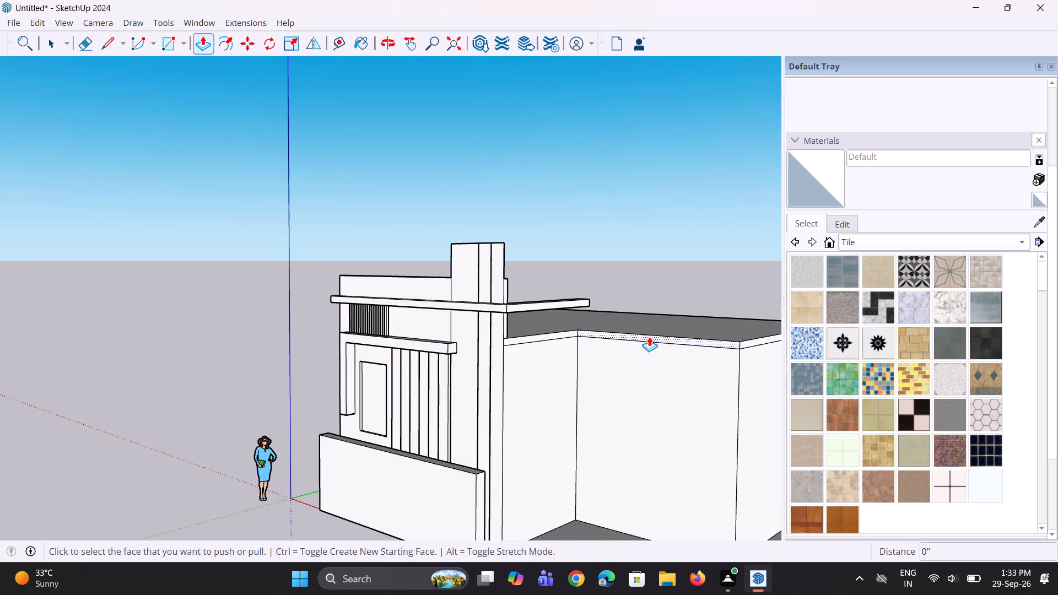
click(649, 337)
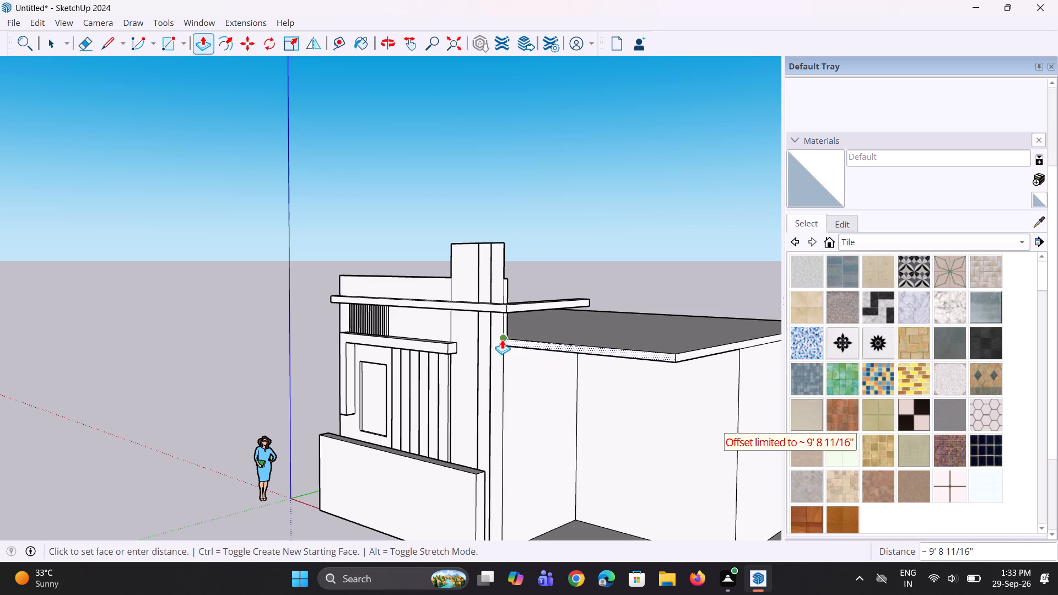
click(532, 340)
middle_drag(469, 345, 625, 333)
scroll(501, 345, up, 2)
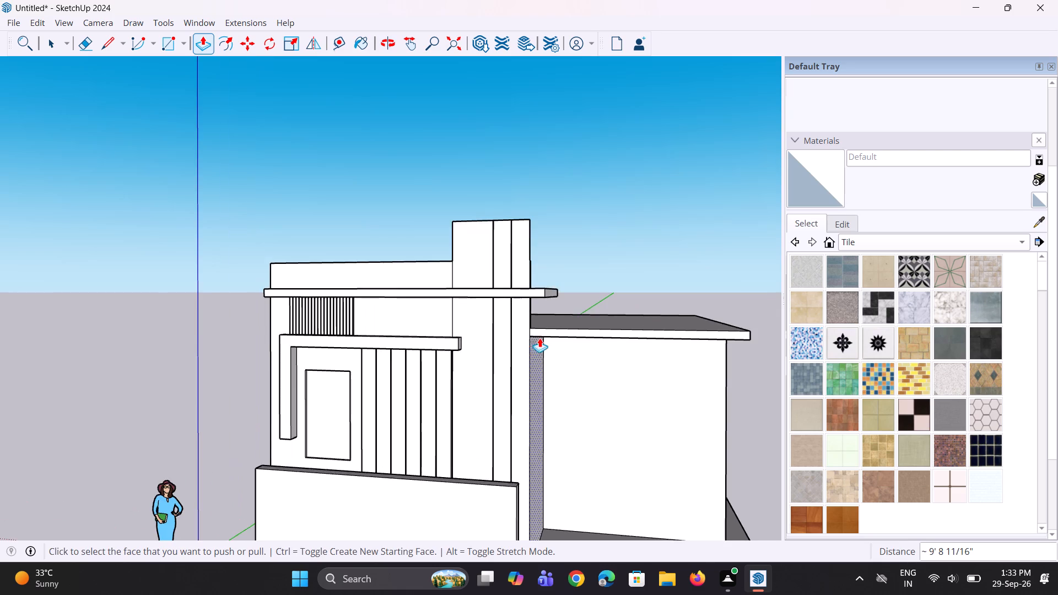
middle_drag(549, 361, 414, 468)
scroll(597, 417, up, 2)
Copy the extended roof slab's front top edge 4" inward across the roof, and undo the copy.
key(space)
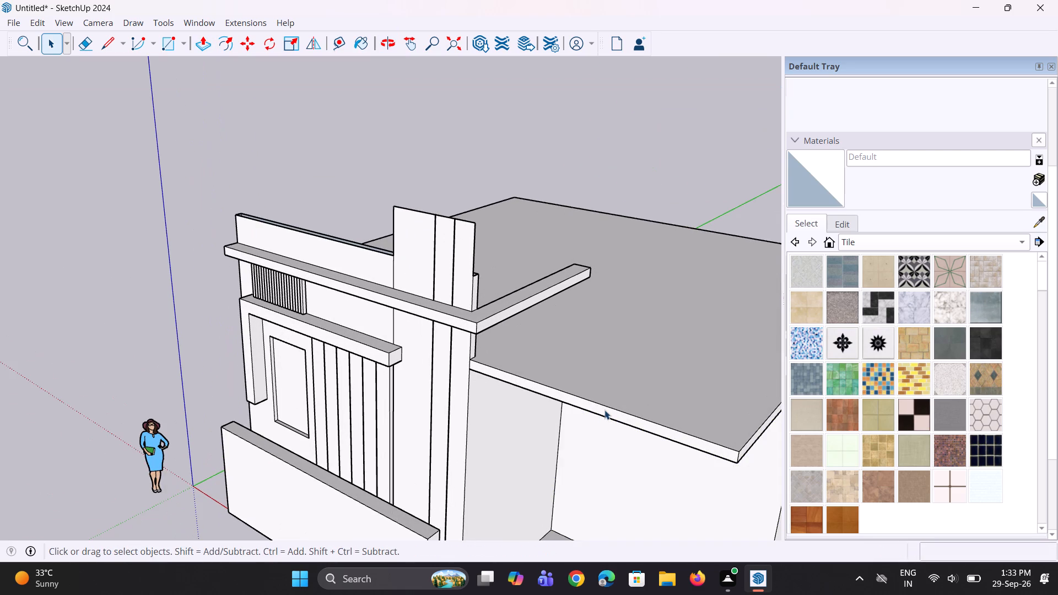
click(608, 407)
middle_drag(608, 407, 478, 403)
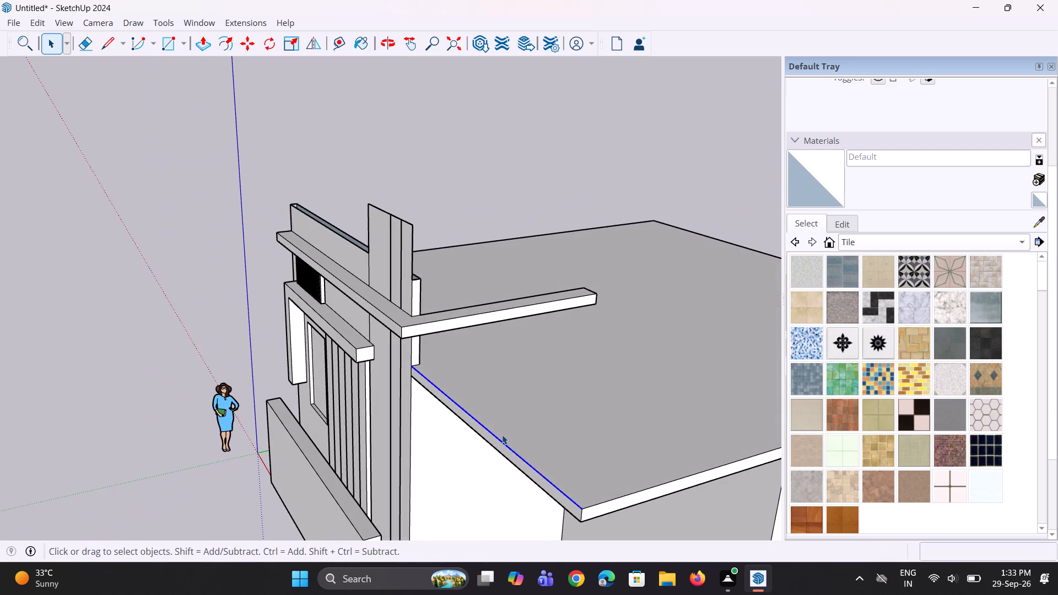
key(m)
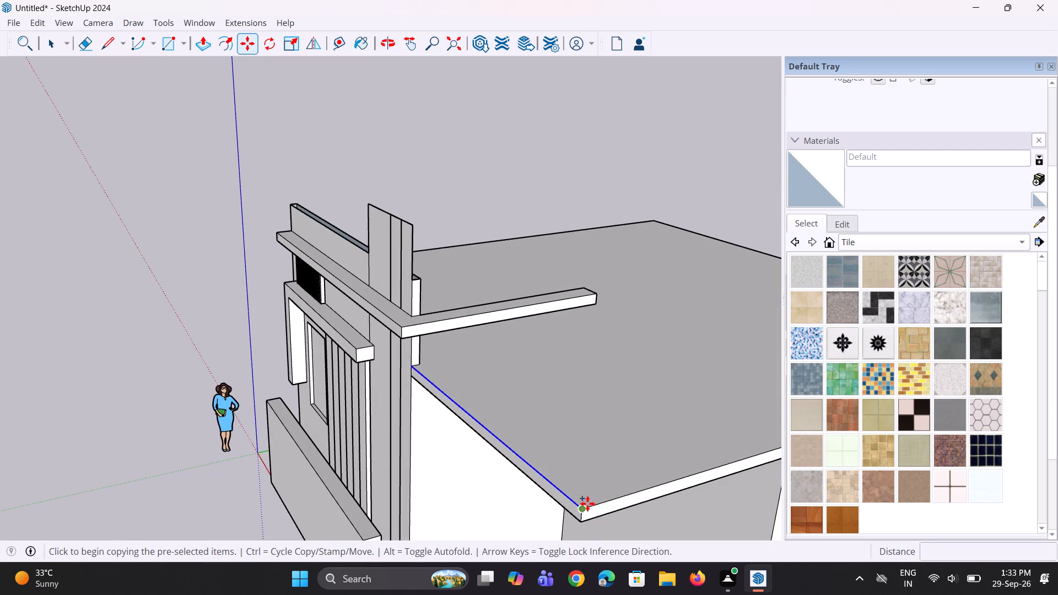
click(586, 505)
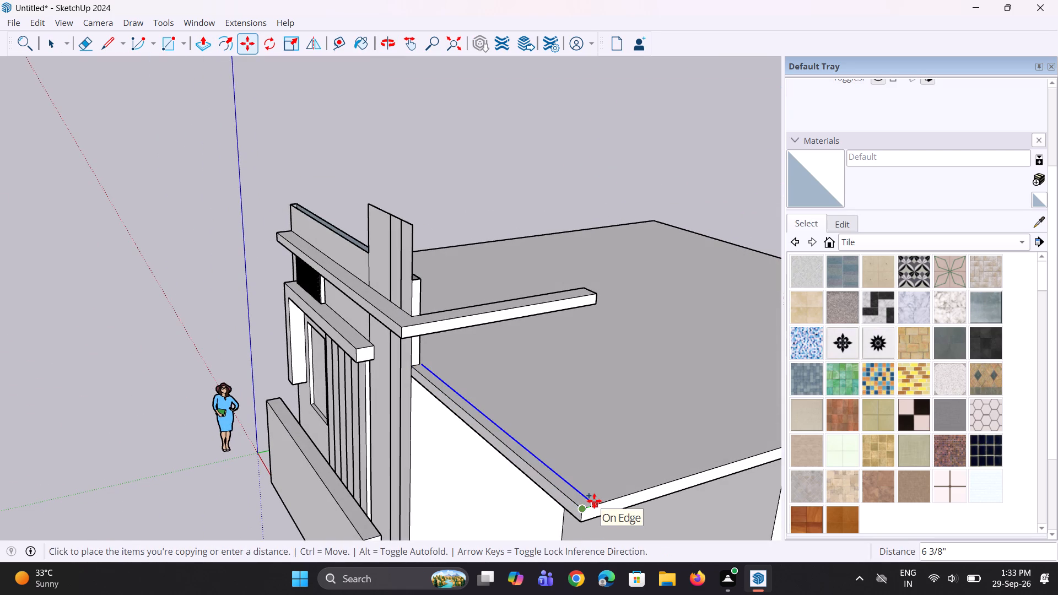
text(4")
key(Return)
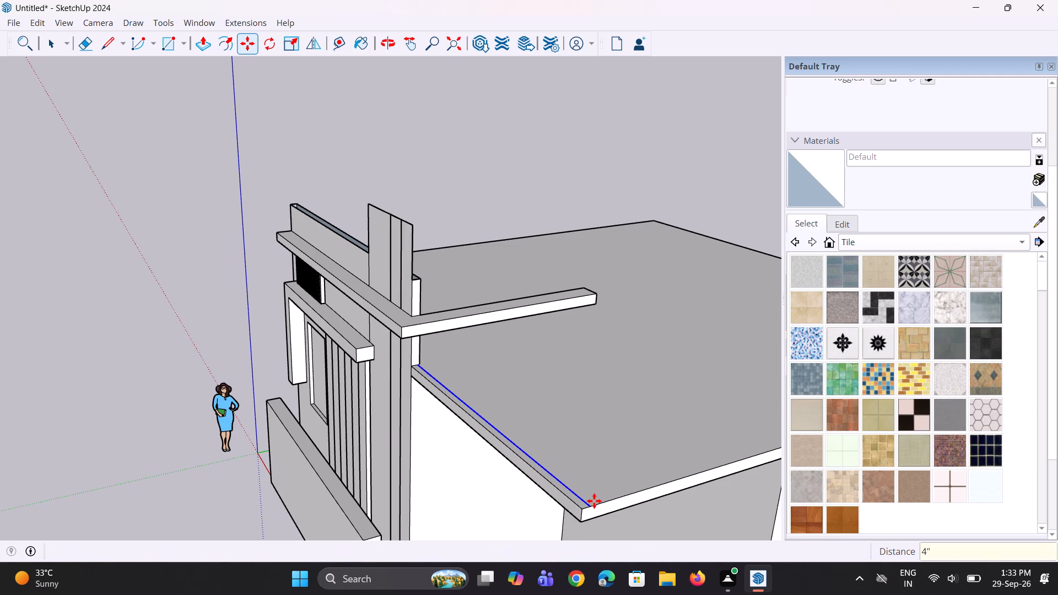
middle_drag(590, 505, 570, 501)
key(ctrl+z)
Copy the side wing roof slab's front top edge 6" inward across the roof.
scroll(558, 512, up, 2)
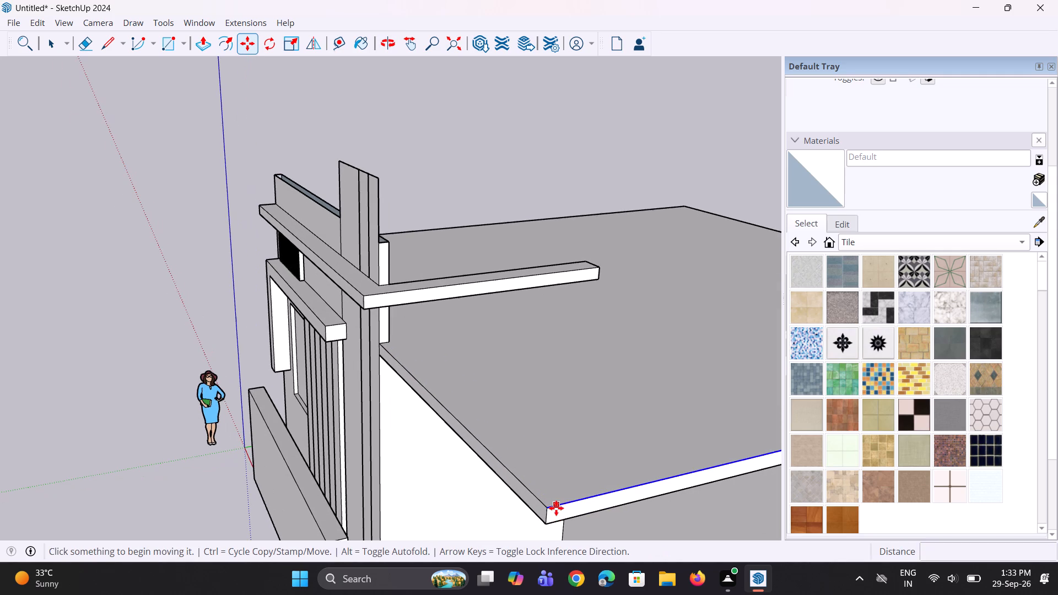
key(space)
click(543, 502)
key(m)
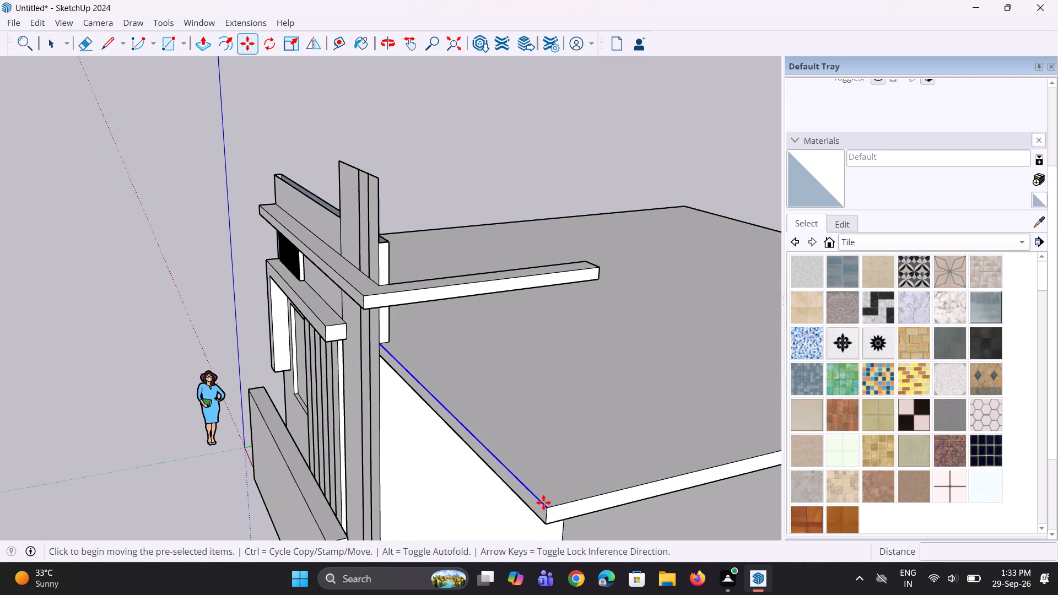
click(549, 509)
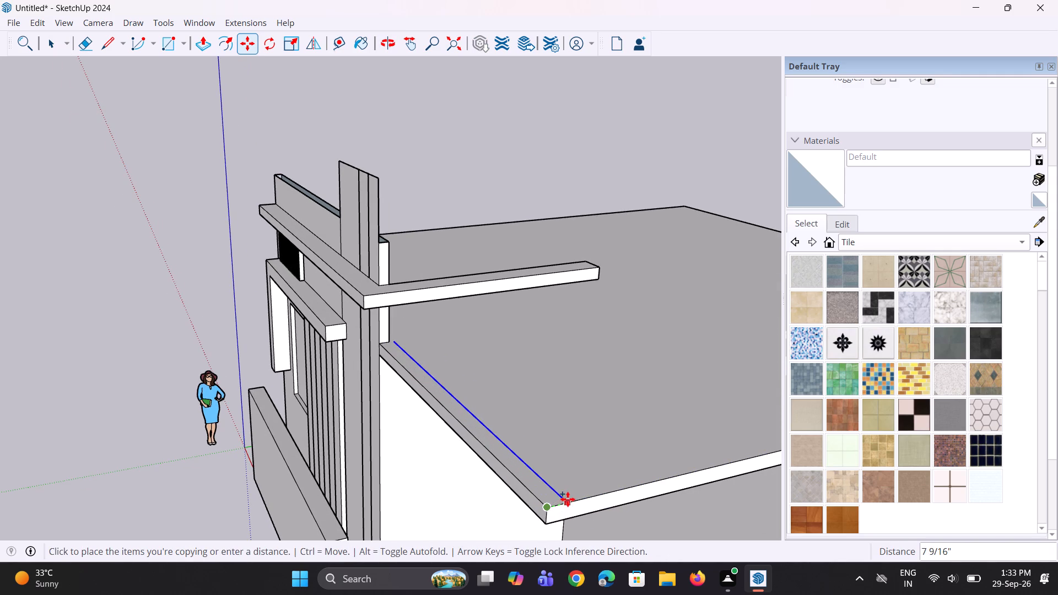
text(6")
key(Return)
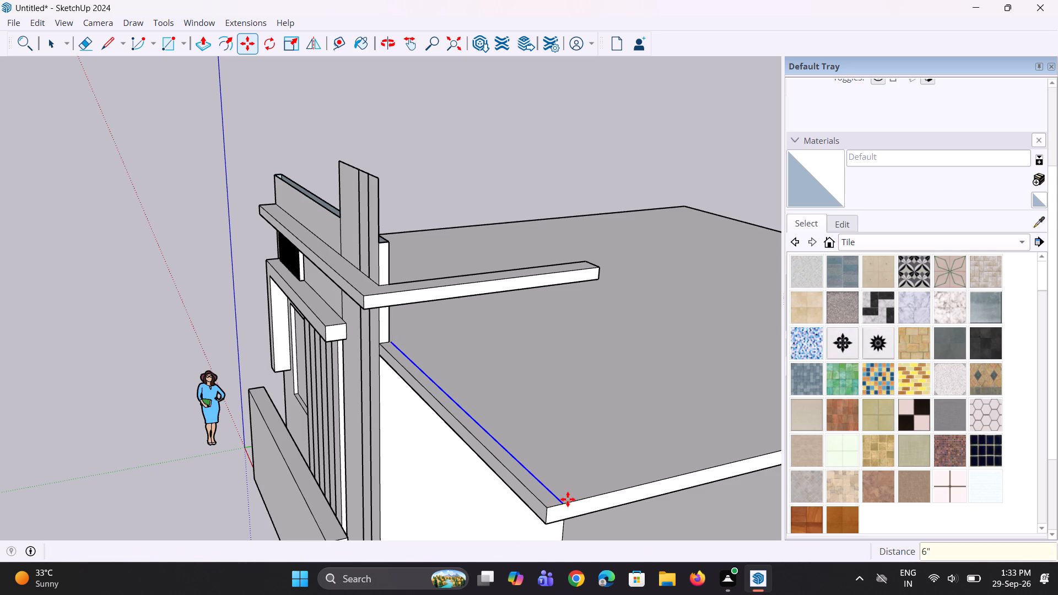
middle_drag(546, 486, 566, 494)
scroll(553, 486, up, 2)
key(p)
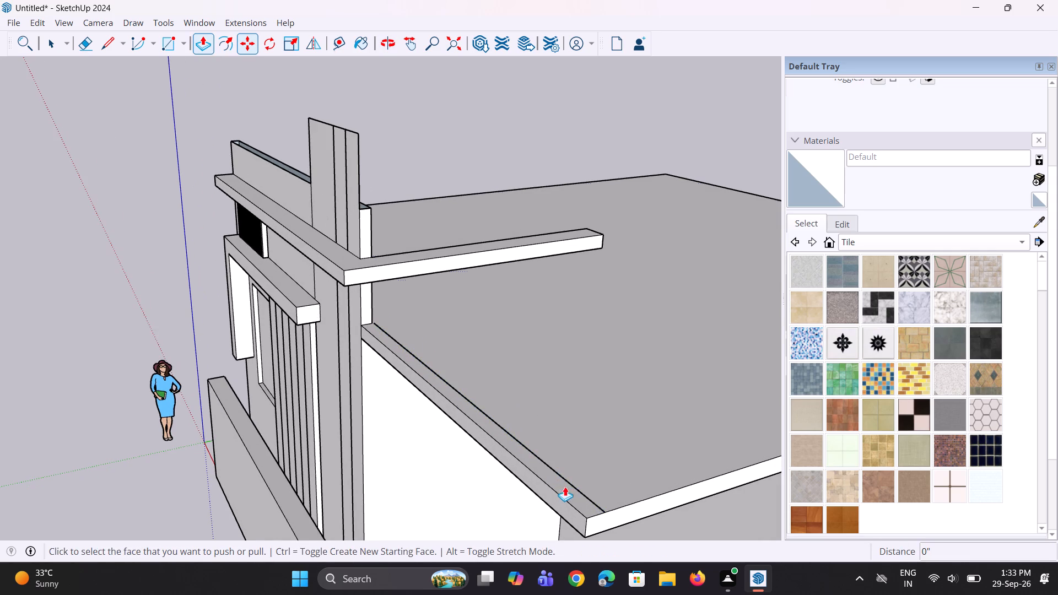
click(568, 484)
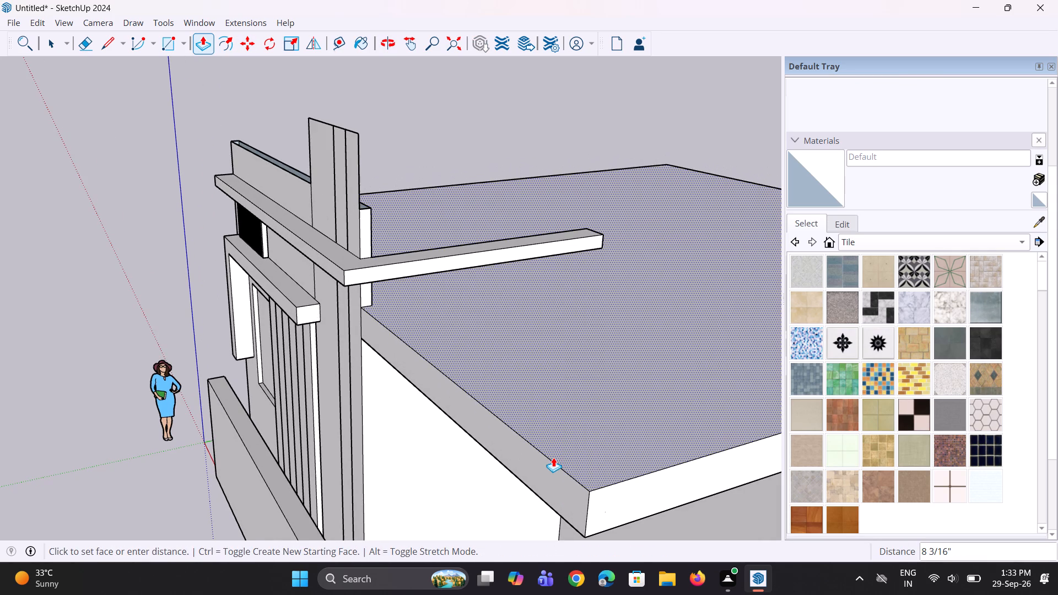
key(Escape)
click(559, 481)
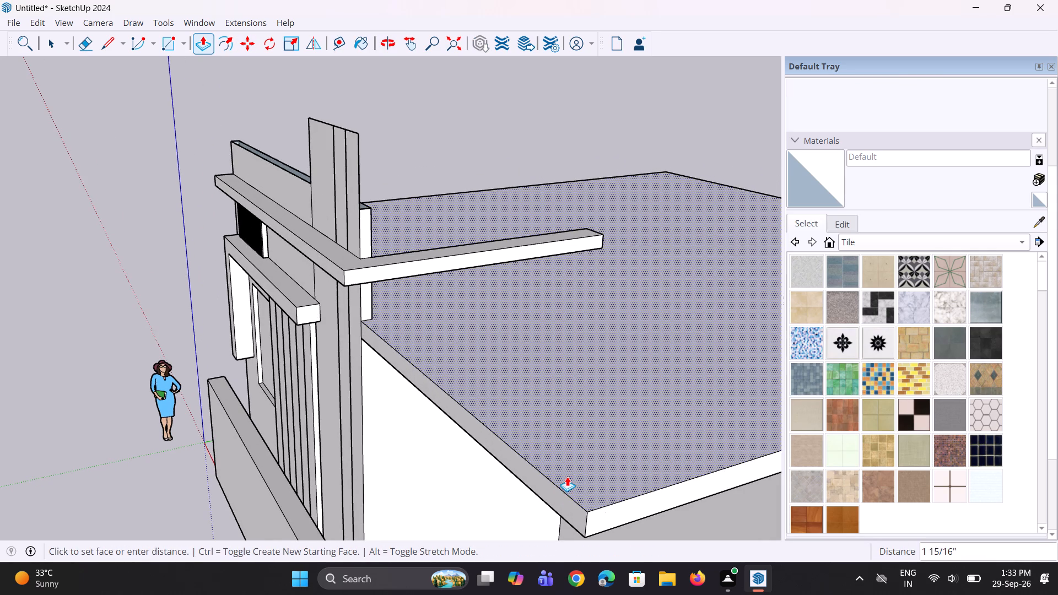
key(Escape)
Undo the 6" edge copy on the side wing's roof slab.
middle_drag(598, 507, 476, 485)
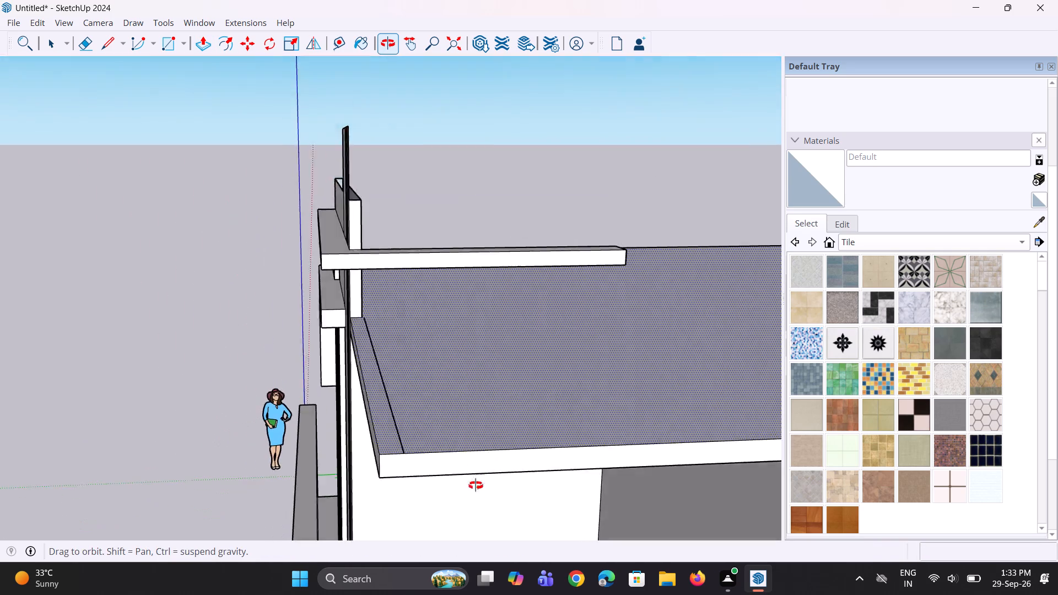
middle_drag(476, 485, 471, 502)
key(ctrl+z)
Copy the roof slab's front top edge a short distance inward to mark a narrow strip along the roof's front.
middle_drag(409, 478, 428, 475)
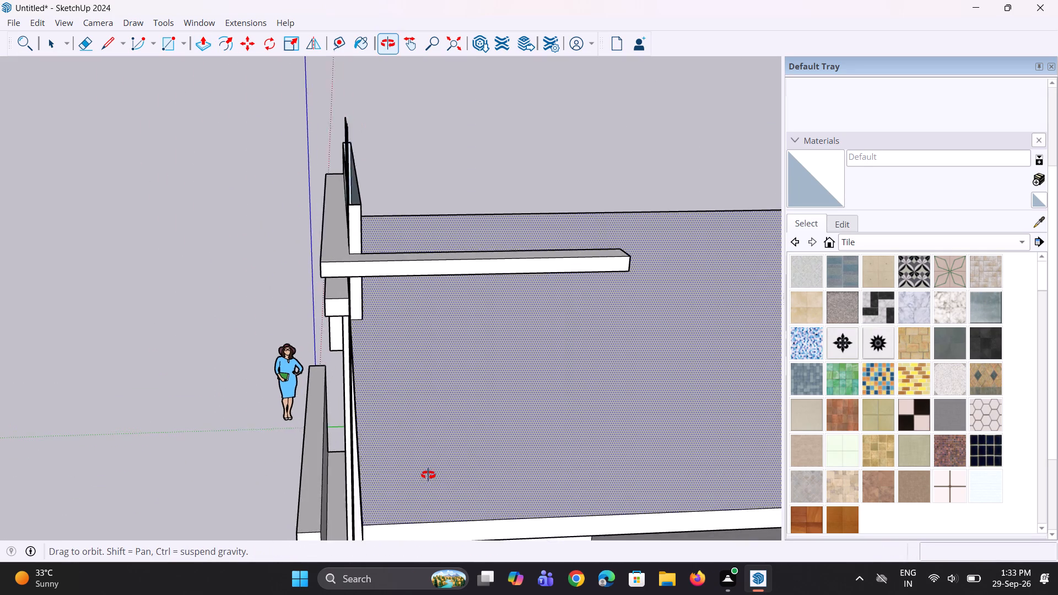
middle_drag(428, 475, 429, 475)
scroll(366, 385, up, 1)
key(space)
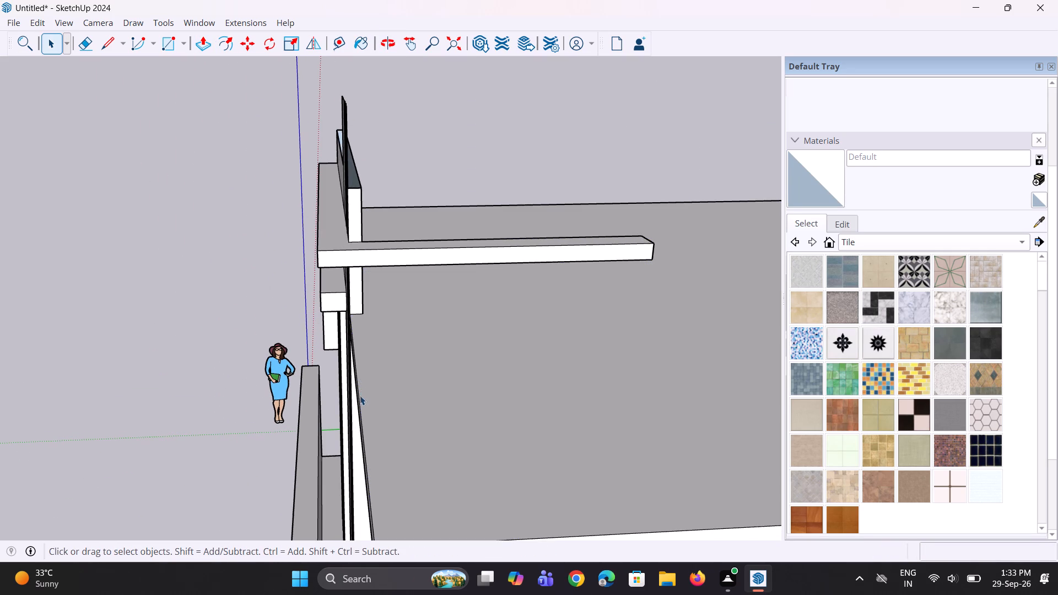
click(359, 397)
scroll(366, 360, down, 7)
key(m)
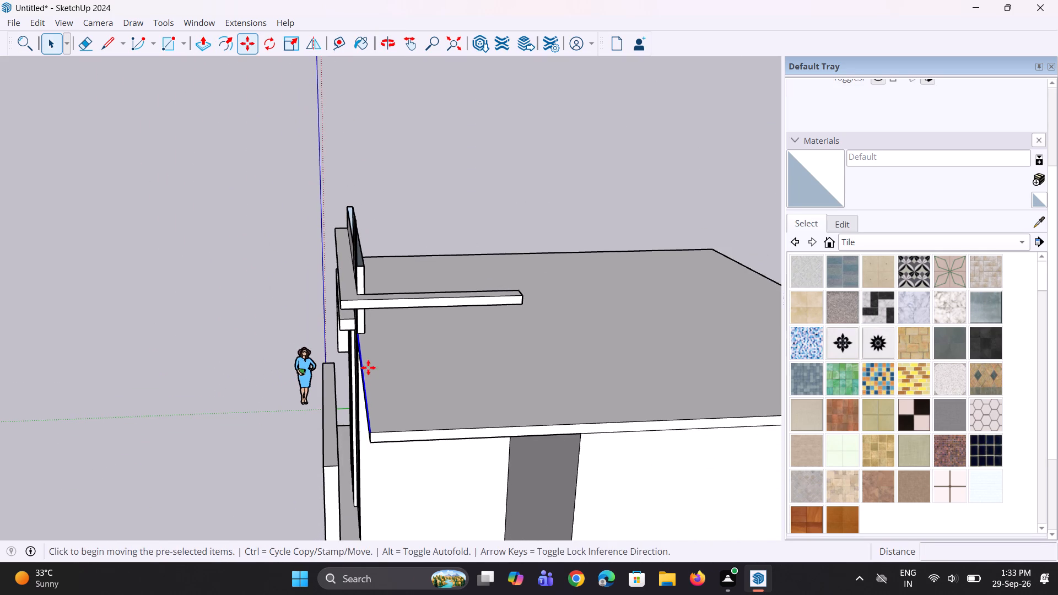
click(376, 436)
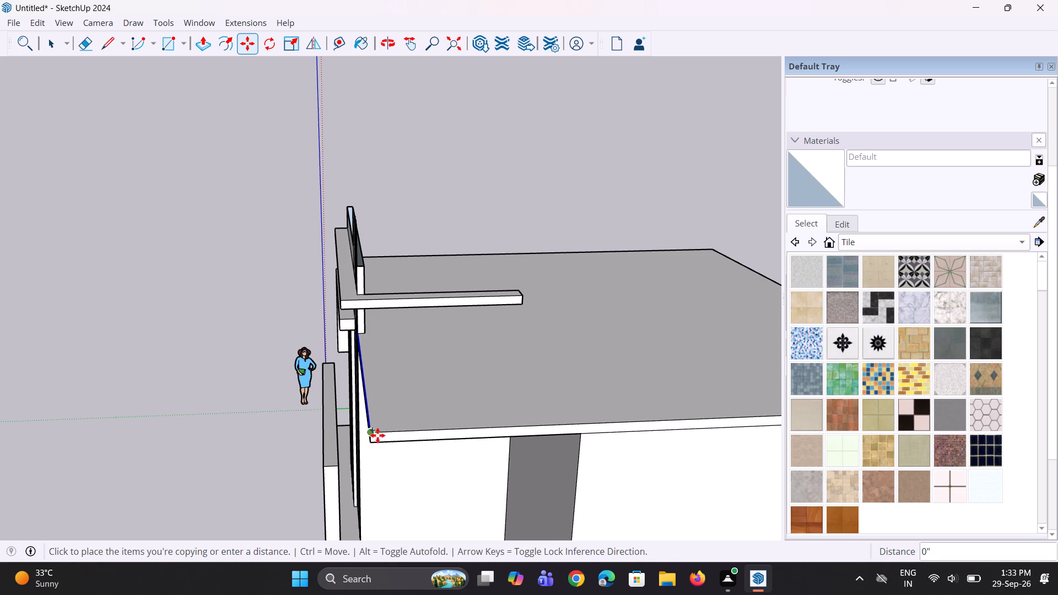
click(381, 432)
Push/Pull the back face of the tower's front wall 2 3/4" toward the roof as a new face to thicken it.
middle_drag(380, 370, 396, 416)
scroll(371, 368, up, 1)
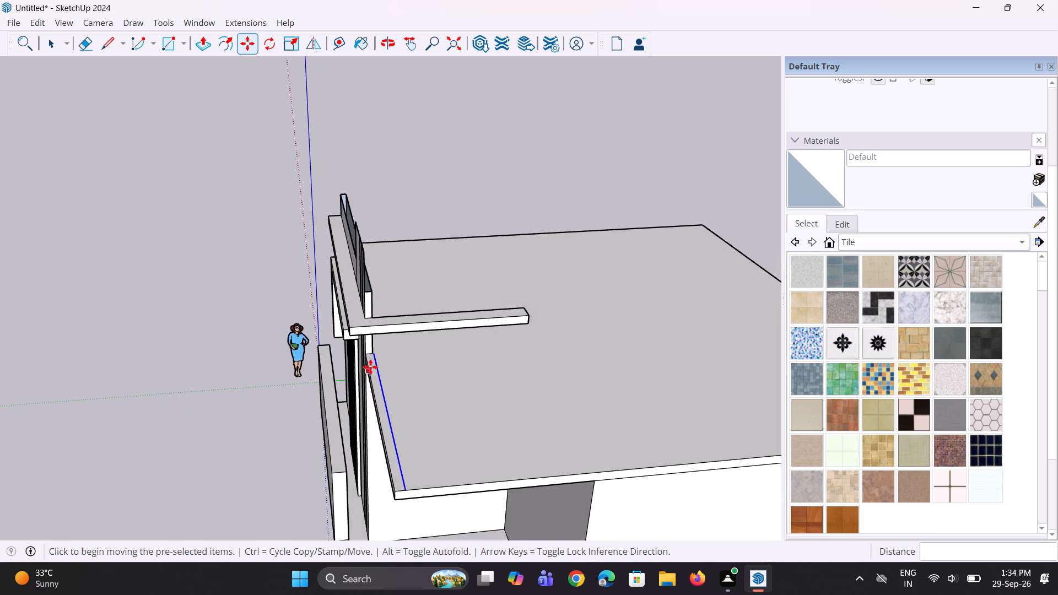
scroll(370, 367, up, 4)
middle_drag(388, 350, 334, 356)
scroll(337, 348, up, 4)
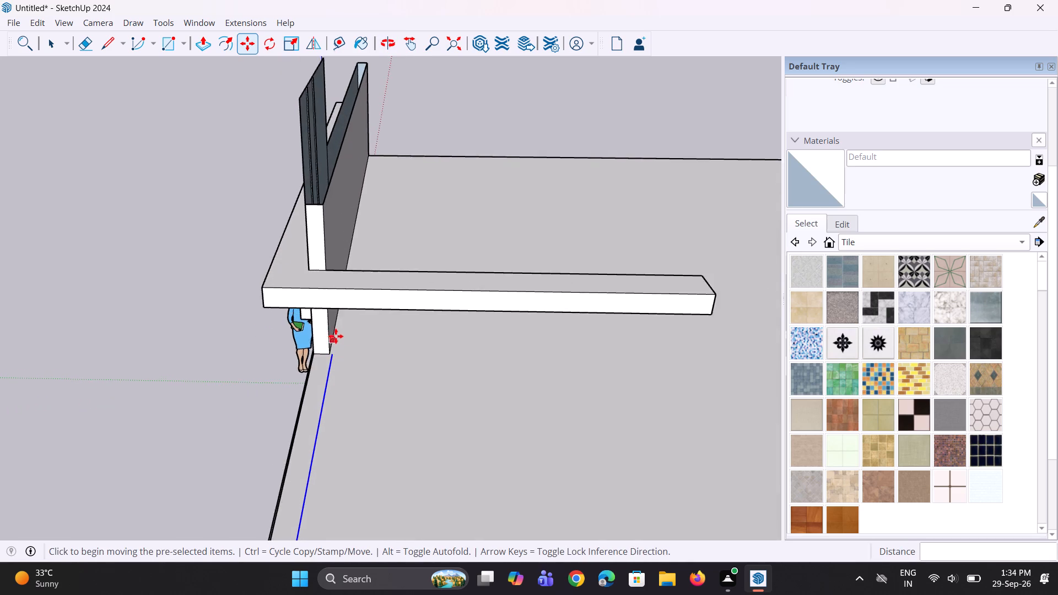
scroll(336, 336, up, 2)
key(space)
key(p)
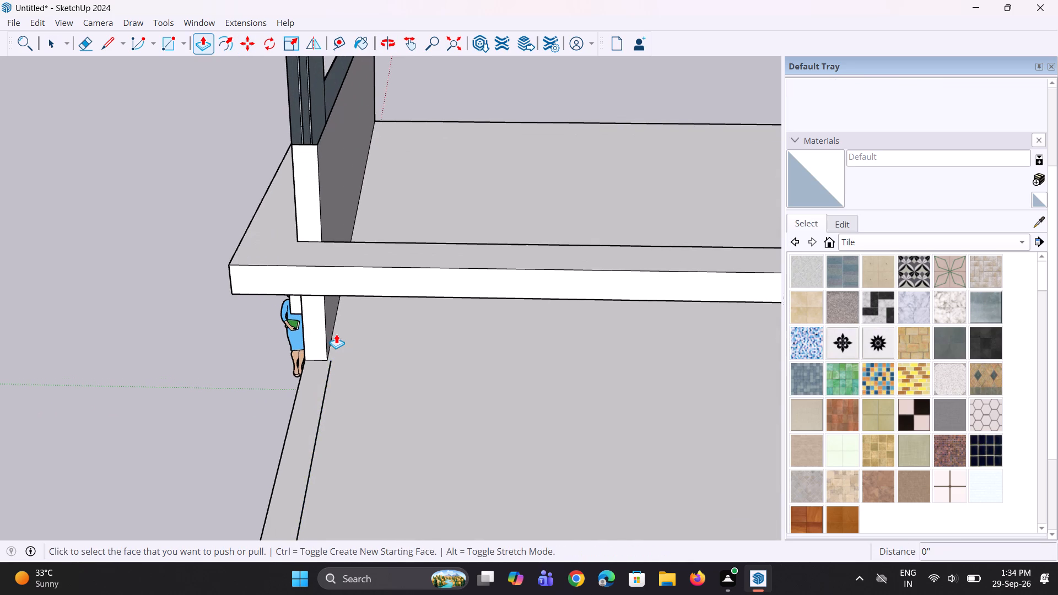
scroll(336, 334, up, 4)
click(327, 321)
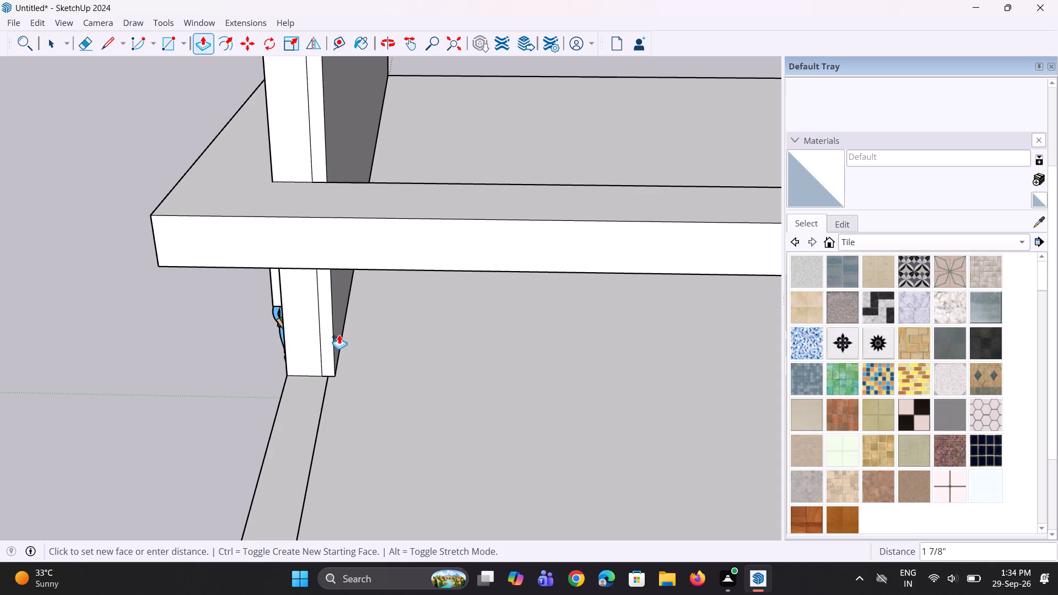
click(344, 342)
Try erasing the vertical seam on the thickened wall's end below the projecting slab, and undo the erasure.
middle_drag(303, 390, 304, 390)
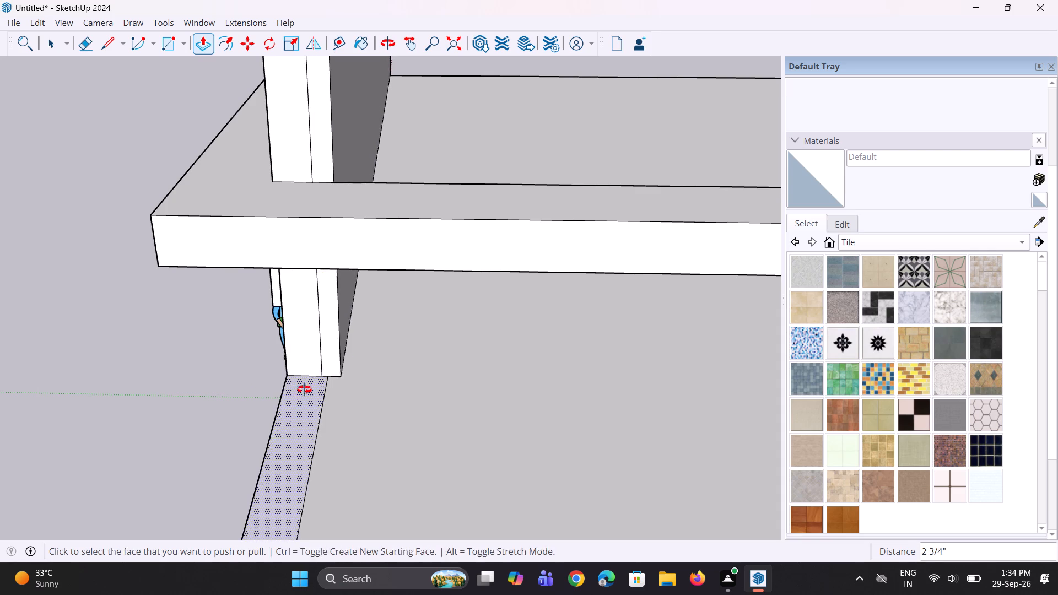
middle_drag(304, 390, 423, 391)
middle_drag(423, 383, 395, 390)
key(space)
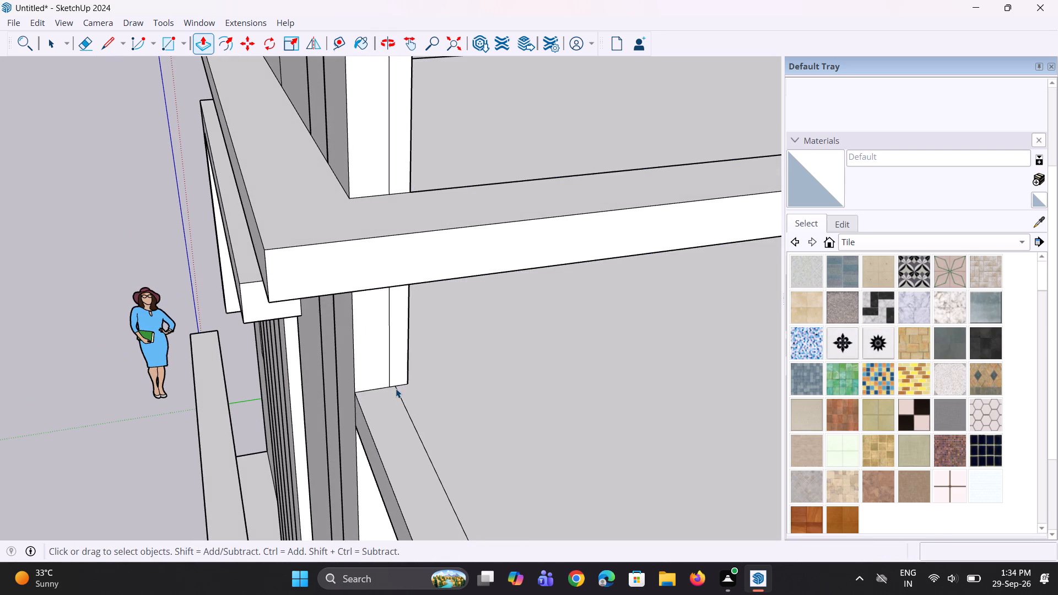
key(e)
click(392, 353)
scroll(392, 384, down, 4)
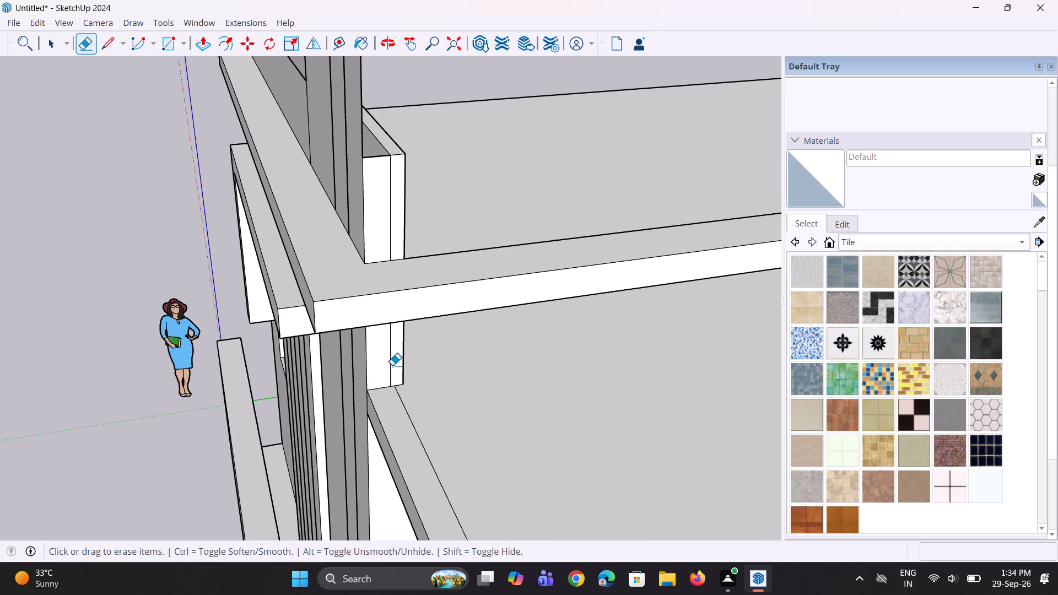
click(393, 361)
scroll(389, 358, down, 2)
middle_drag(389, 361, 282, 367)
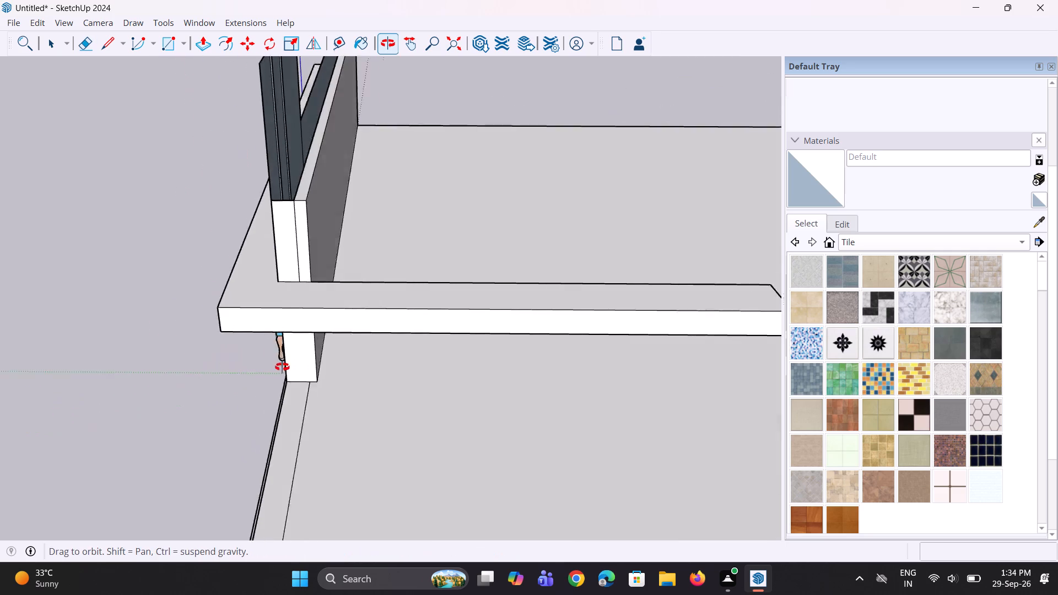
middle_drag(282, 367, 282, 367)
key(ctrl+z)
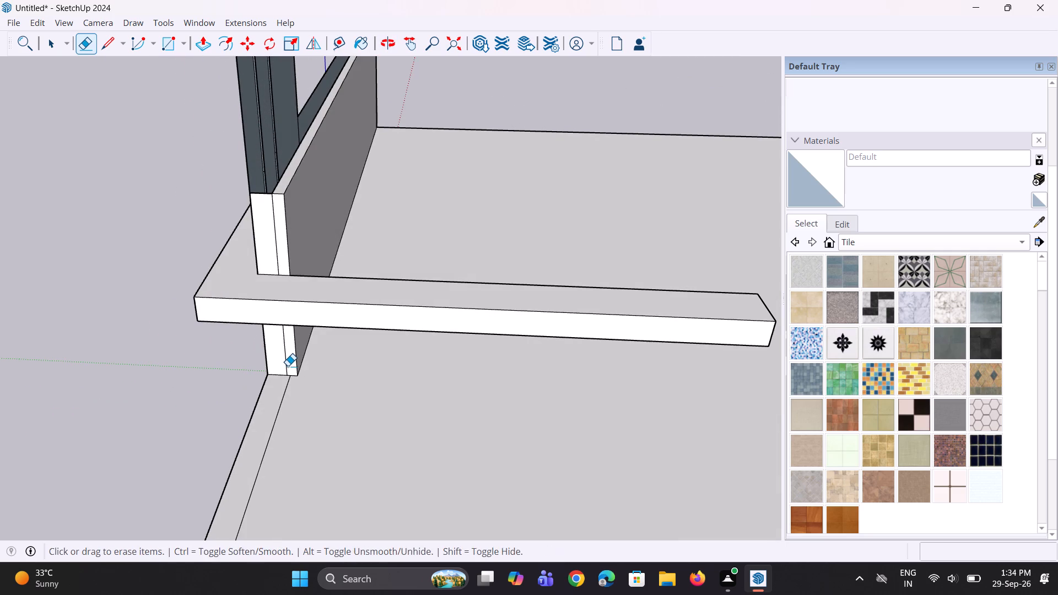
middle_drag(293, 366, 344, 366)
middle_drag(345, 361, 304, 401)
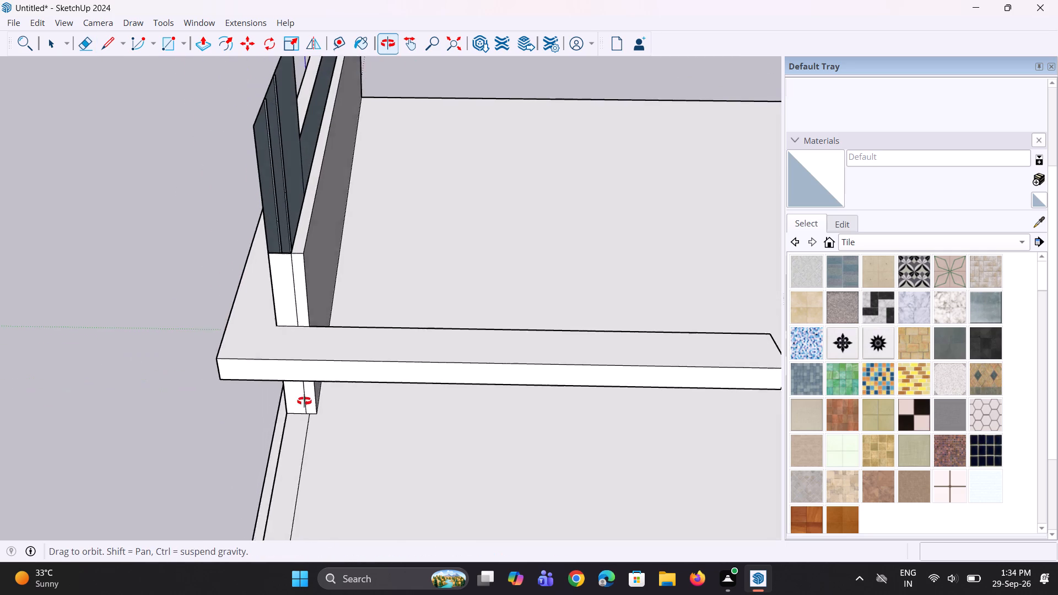
Undo the thickening of the tower's front wall.
middle_drag(304, 401, 303, 401)
key(ctrl+z)
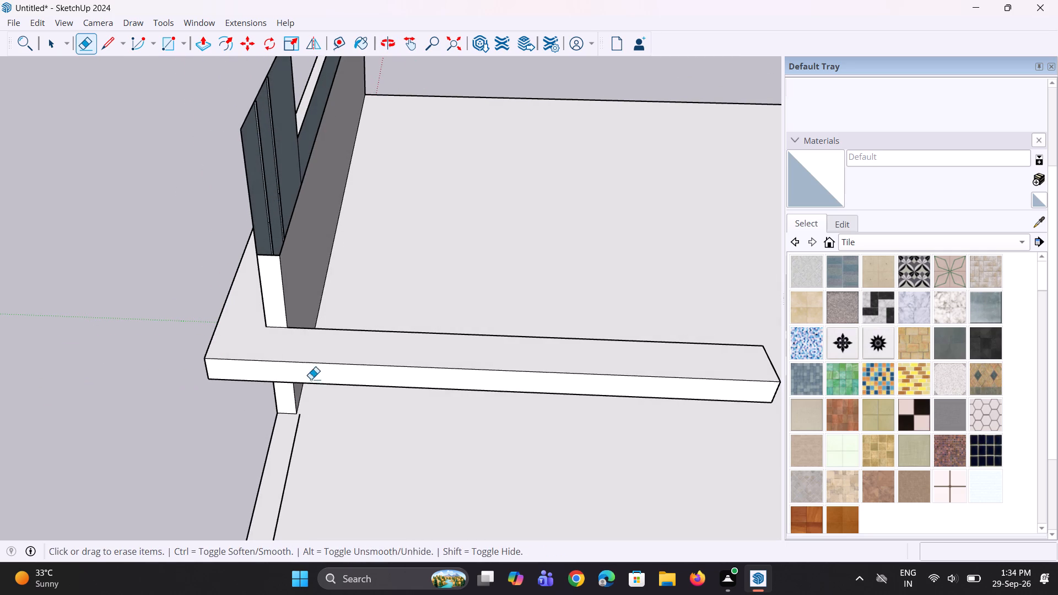
Undo the side wing's front roof strip and the roof slab extension over it.
middle_drag(298, 327, 537, 348)
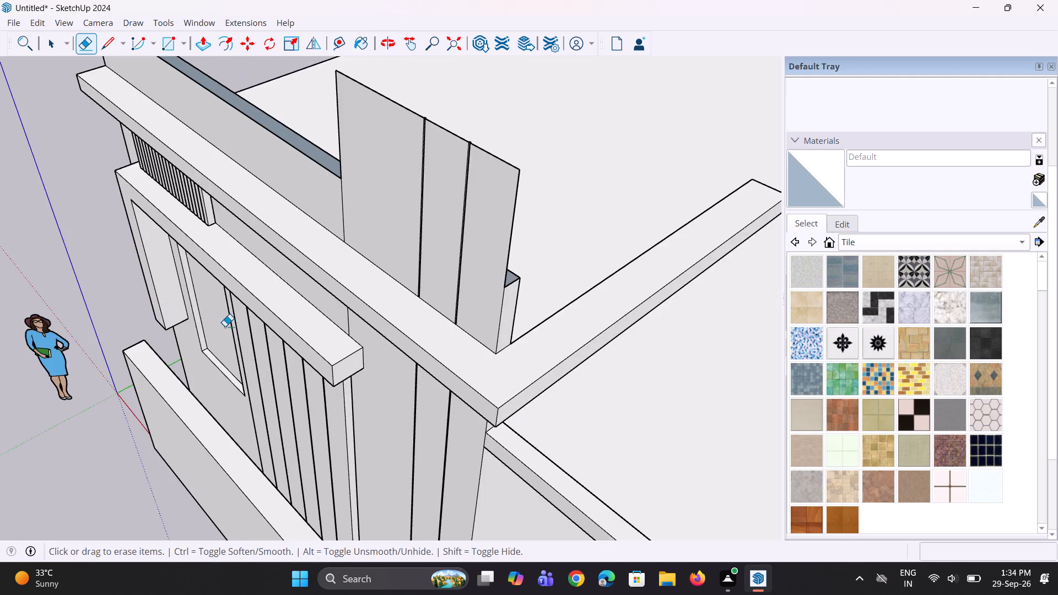
scroll(224, 326, down, 4)
scroll(219, 214, down, 1)
middle_drag(218, 209, 541, 215)
scroll(135, 279, down, 2)
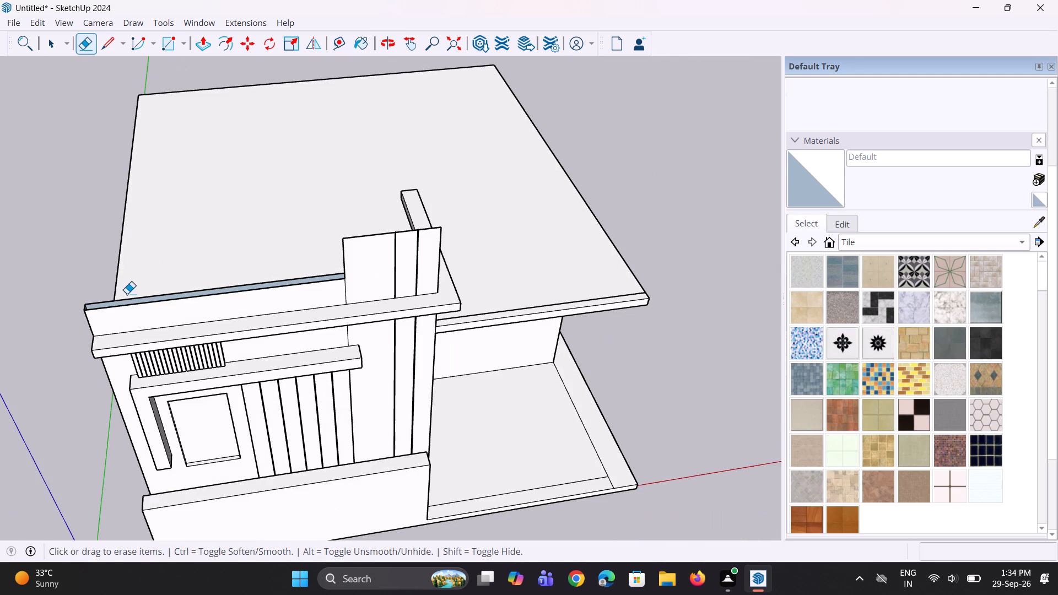
middle_drag(100, 316, 156, 309)
key(ctrl+z)
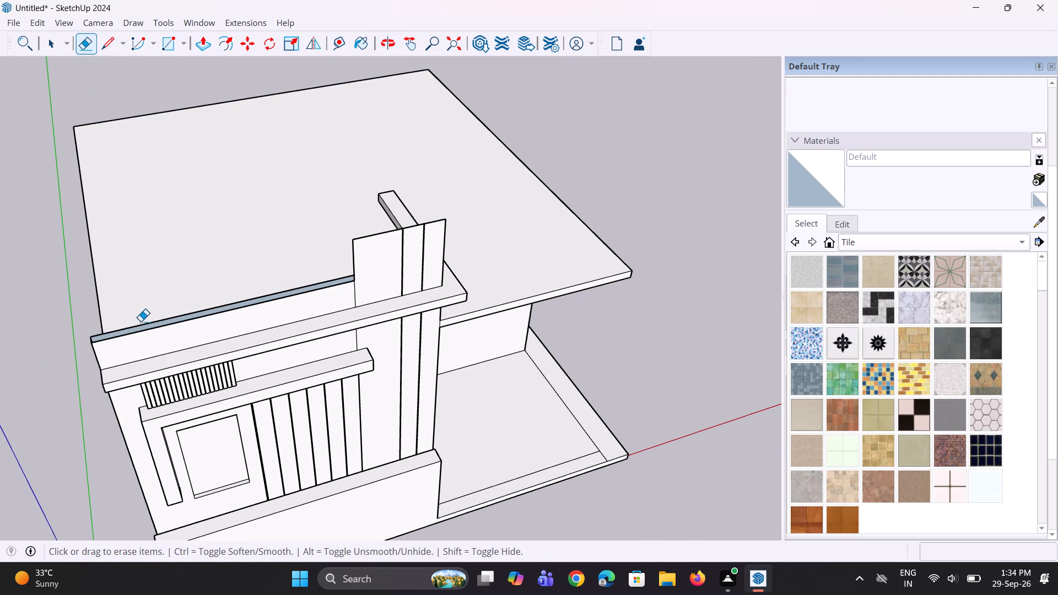
key(ctrl+z)
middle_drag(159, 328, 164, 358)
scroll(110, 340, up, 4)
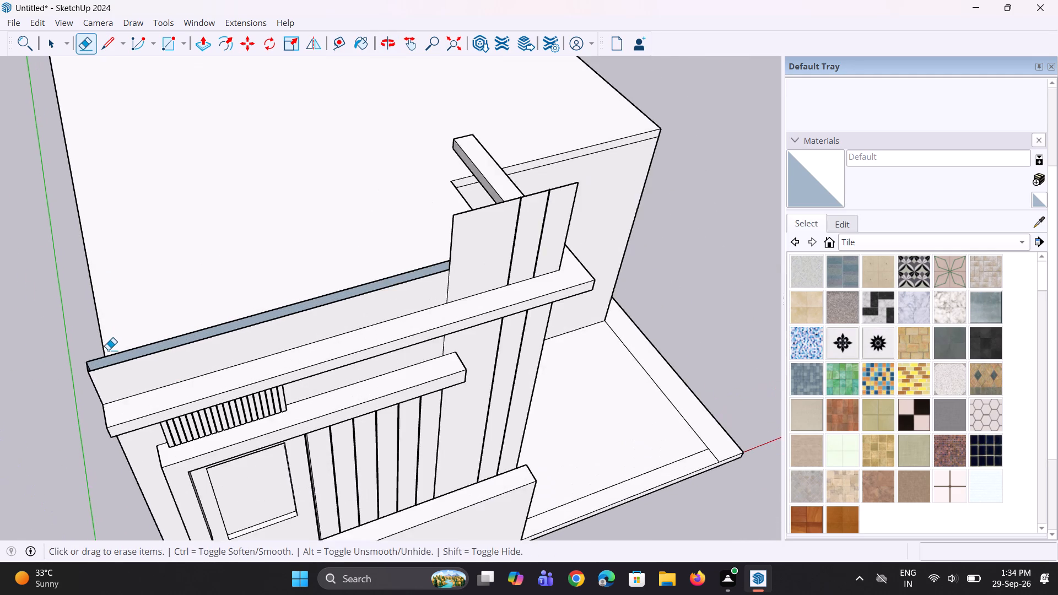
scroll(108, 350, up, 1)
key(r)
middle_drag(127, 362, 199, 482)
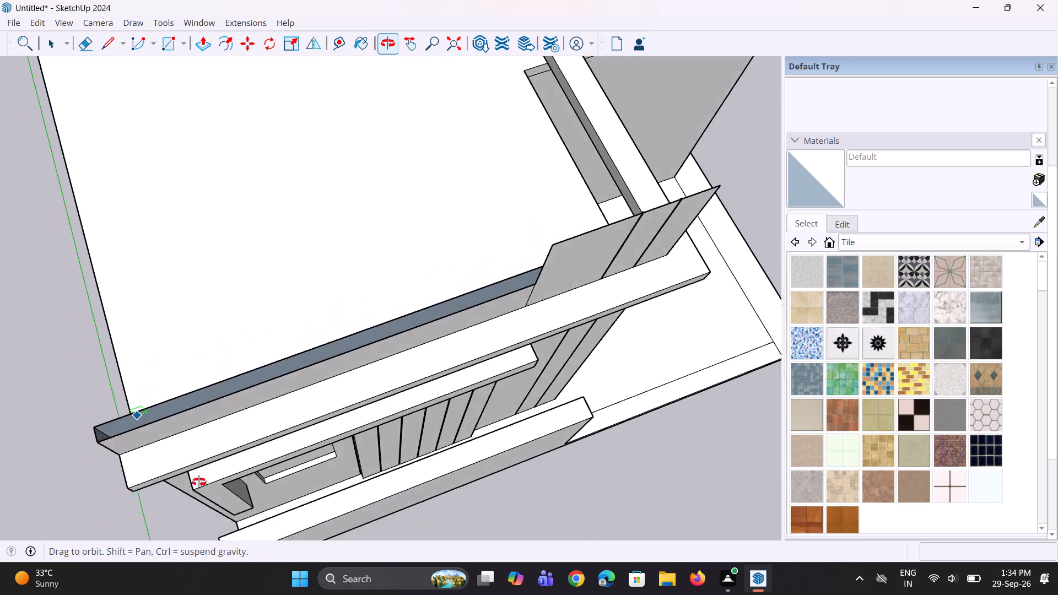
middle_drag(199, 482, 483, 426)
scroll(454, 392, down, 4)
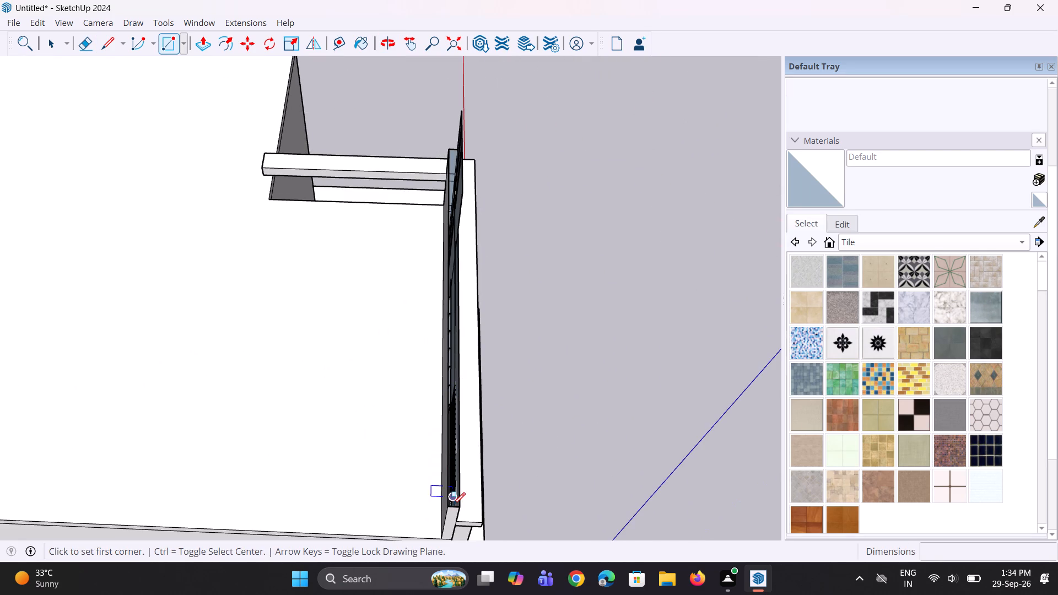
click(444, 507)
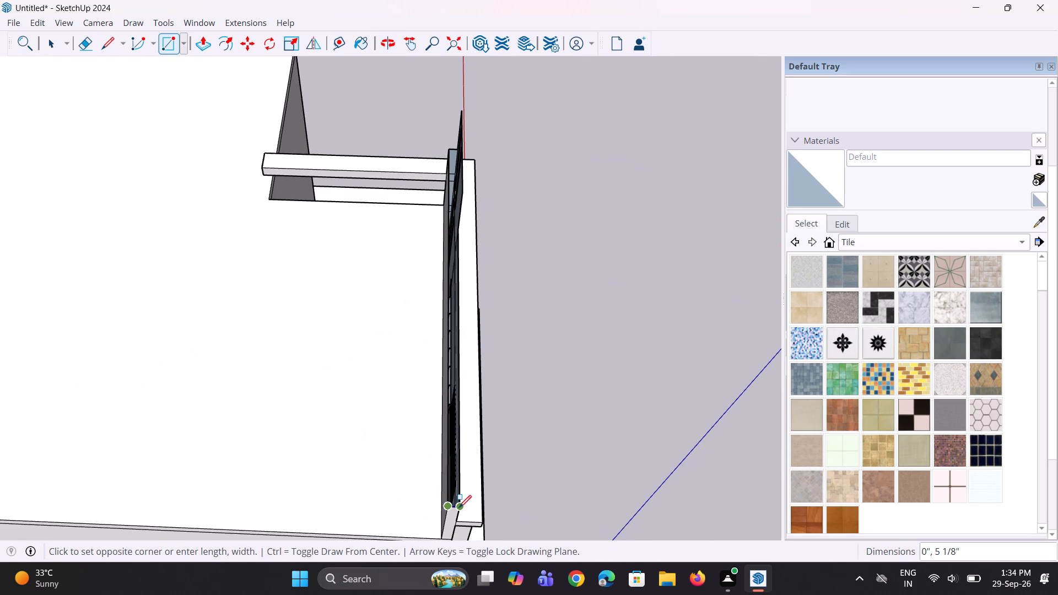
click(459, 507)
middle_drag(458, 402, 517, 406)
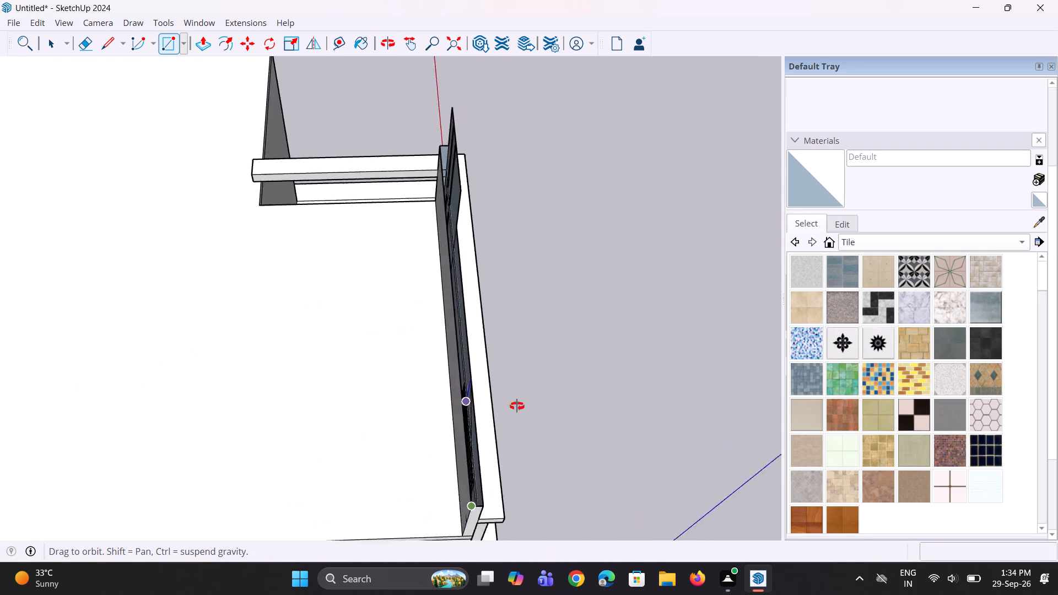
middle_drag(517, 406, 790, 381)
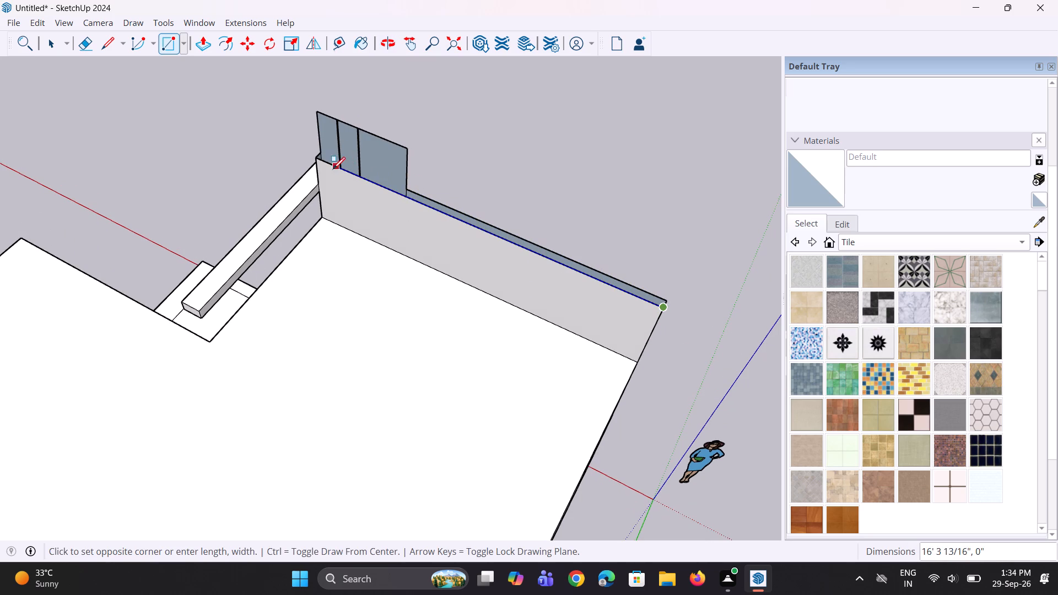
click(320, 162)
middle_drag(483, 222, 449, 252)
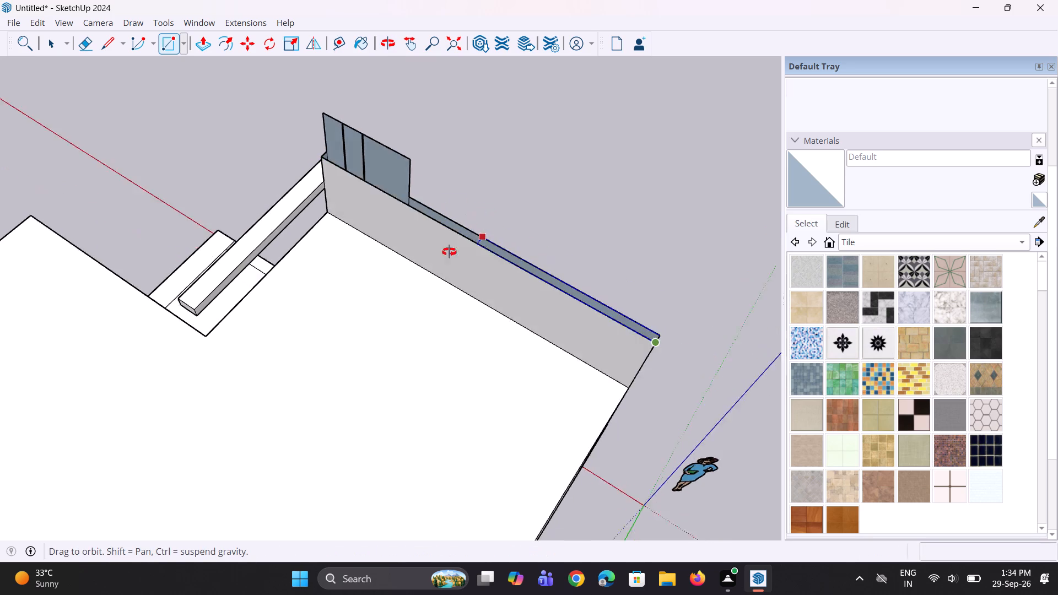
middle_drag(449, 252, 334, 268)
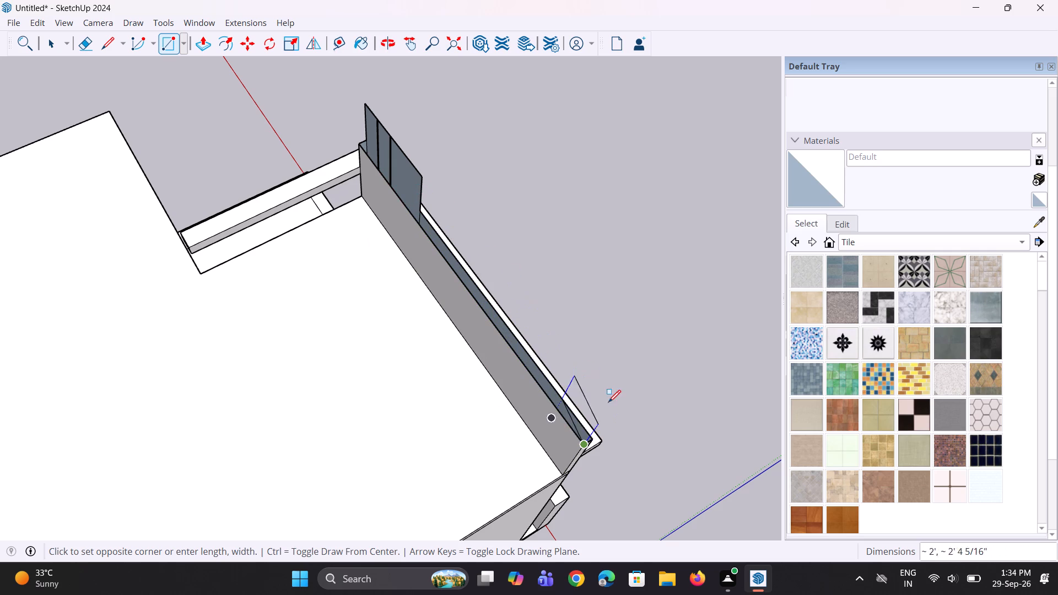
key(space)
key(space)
Draw a rectangle about 5' 7/8" by 5 1/8" over the front parapet's open top, starting at its outer end corner.
middle_drag(606, 434, 149, 383)
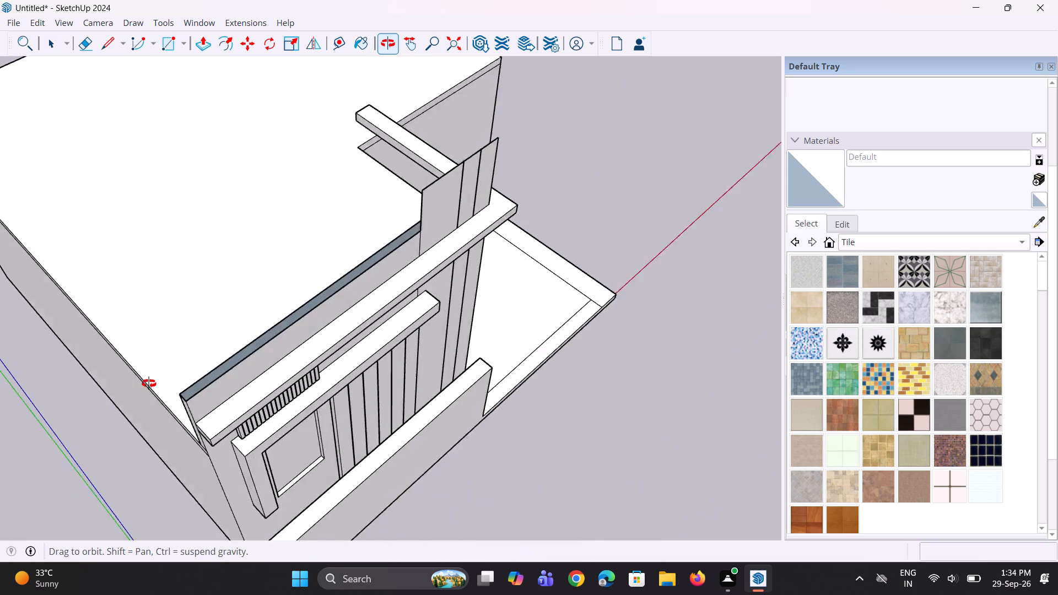
middle_drag(149, 383, 0, 351)
scroll(132, 285, up, 2)
scroll(150, 233, up, 5)
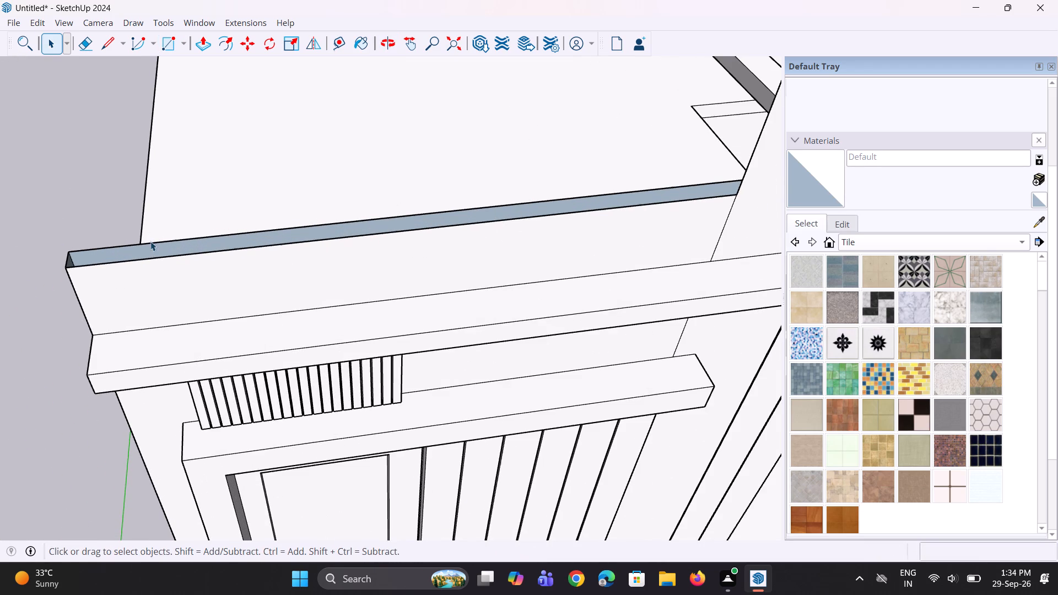
key(r)
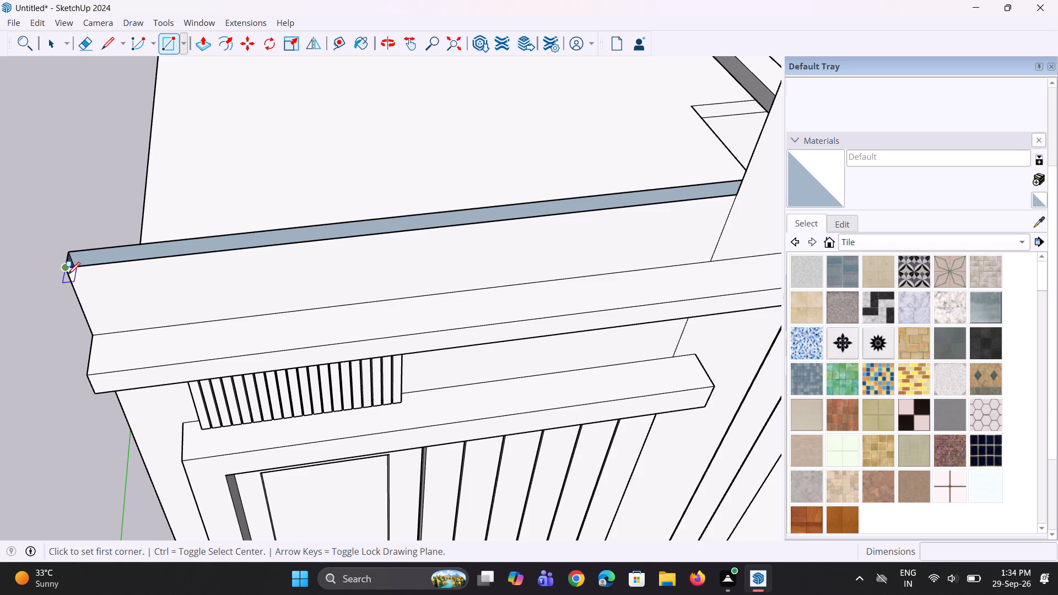
click(66, 271)
click(68, 253)
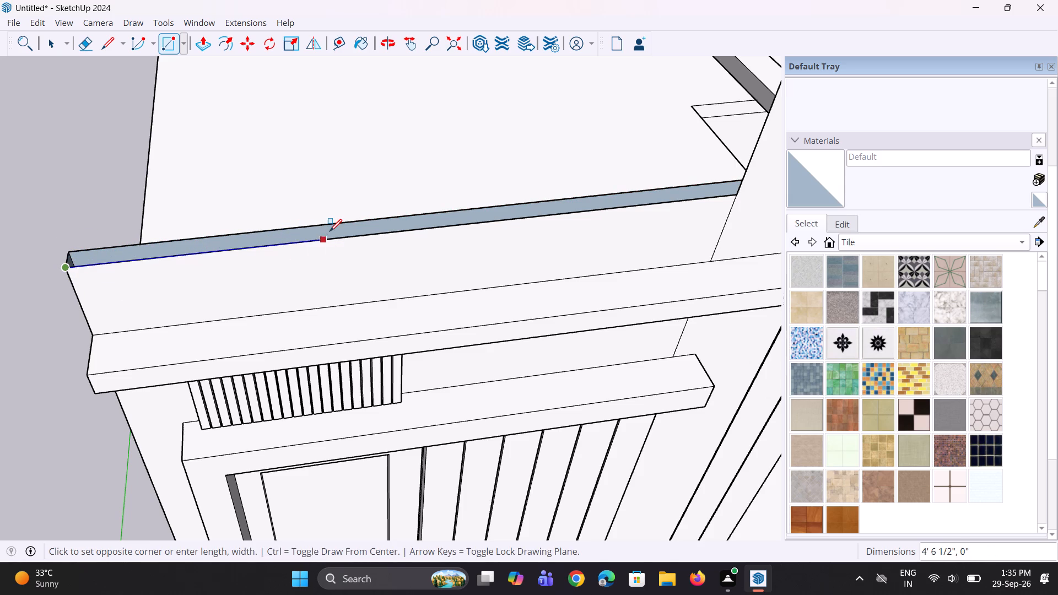
click(350, 229)
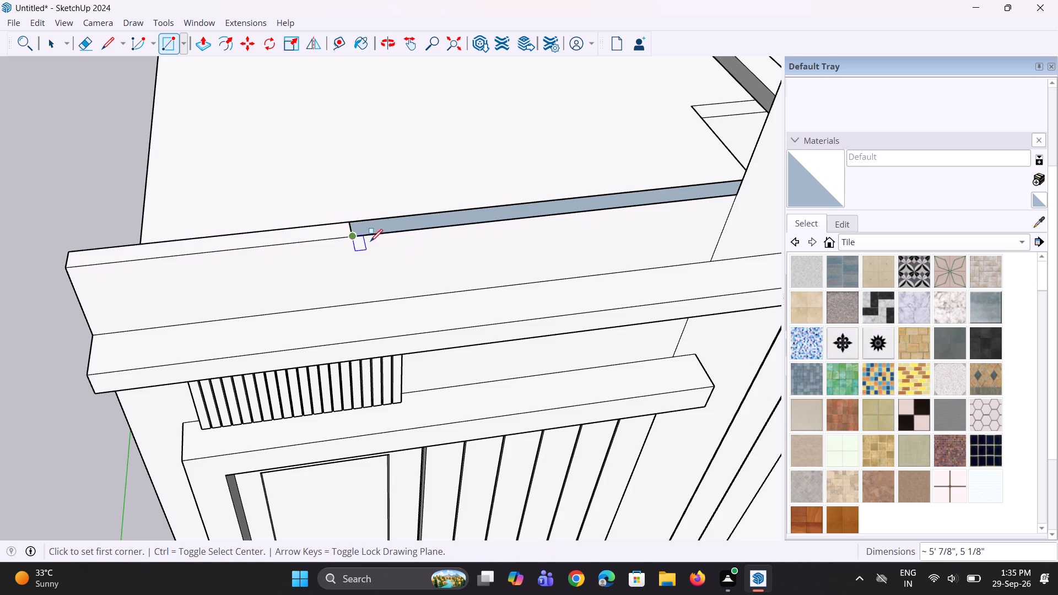
middle_drag(393, 251, 422, 323)
scroll(220, 239, up, 5)
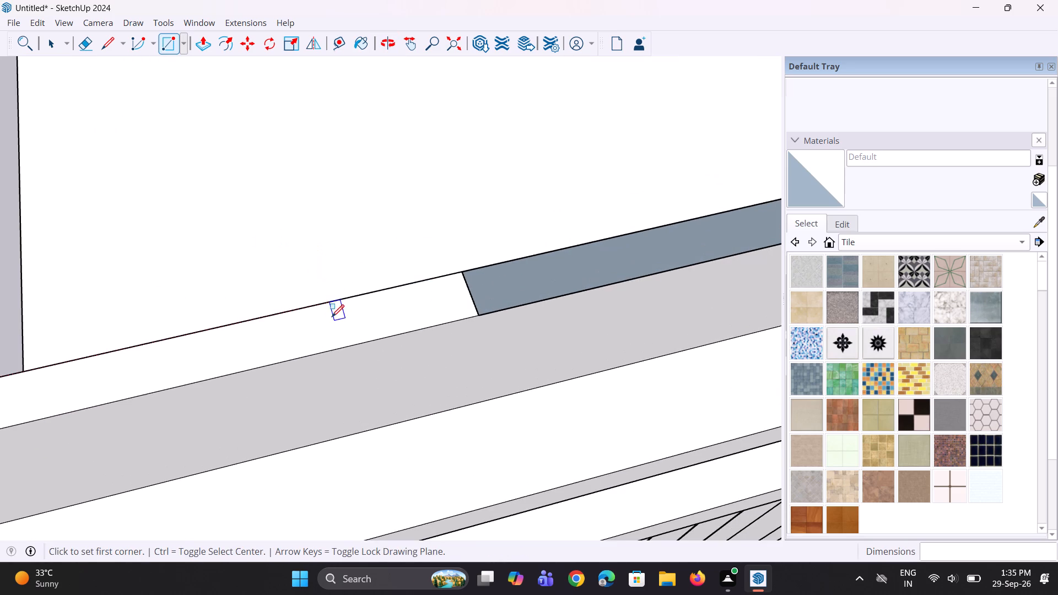
Push/Pull the new rectangle on the parapet top up about 1 3/16" to form a cap.
key(m)
middle_drag(502, 302, 347, 296)
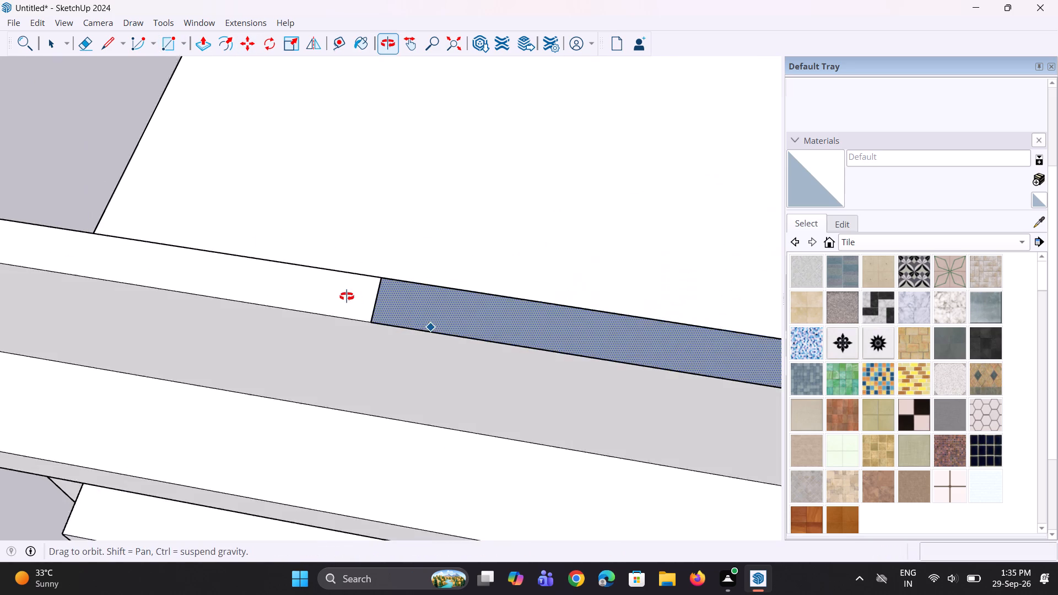
middle_drag(347, 296, 321, 279)
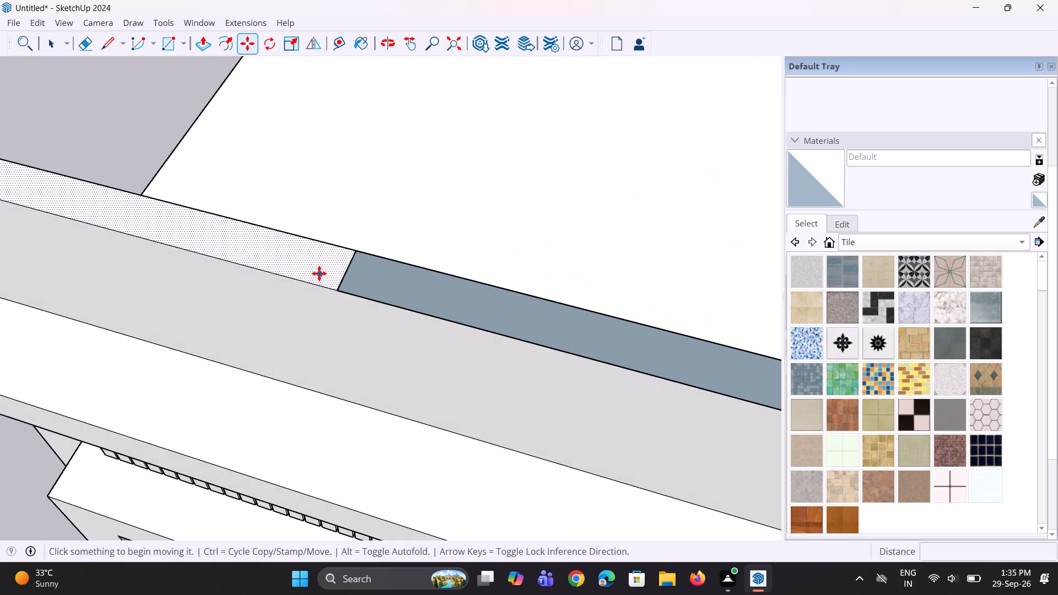
key(m)
key(p)
click(312, 266)
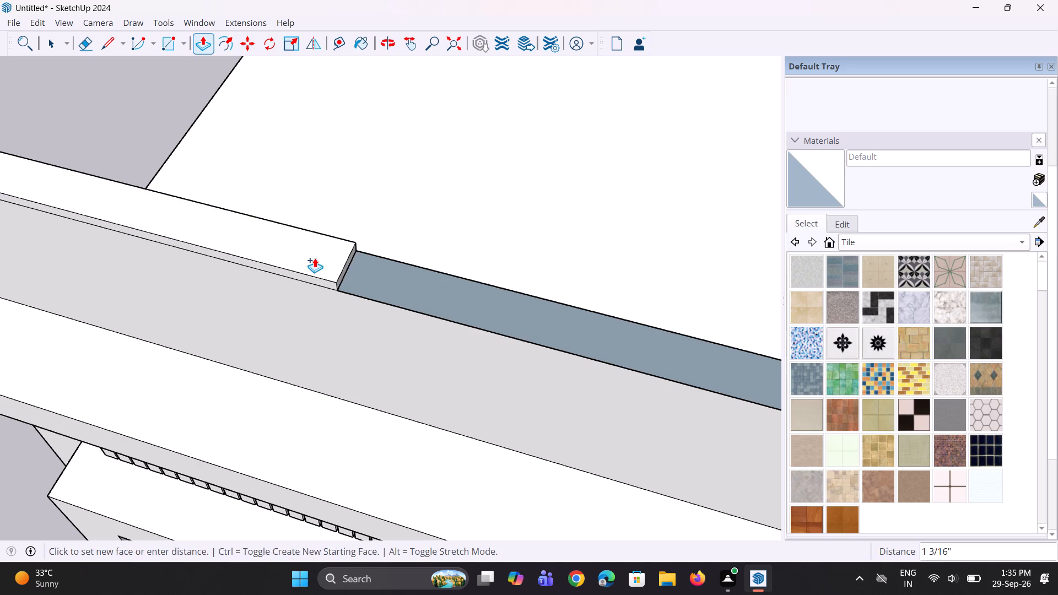
click(315, 258)
Push/Pull the cap's end face about 12' 5" along the parapet, through the tower's front panels.
middle_drag(361, 271, 293, 246)
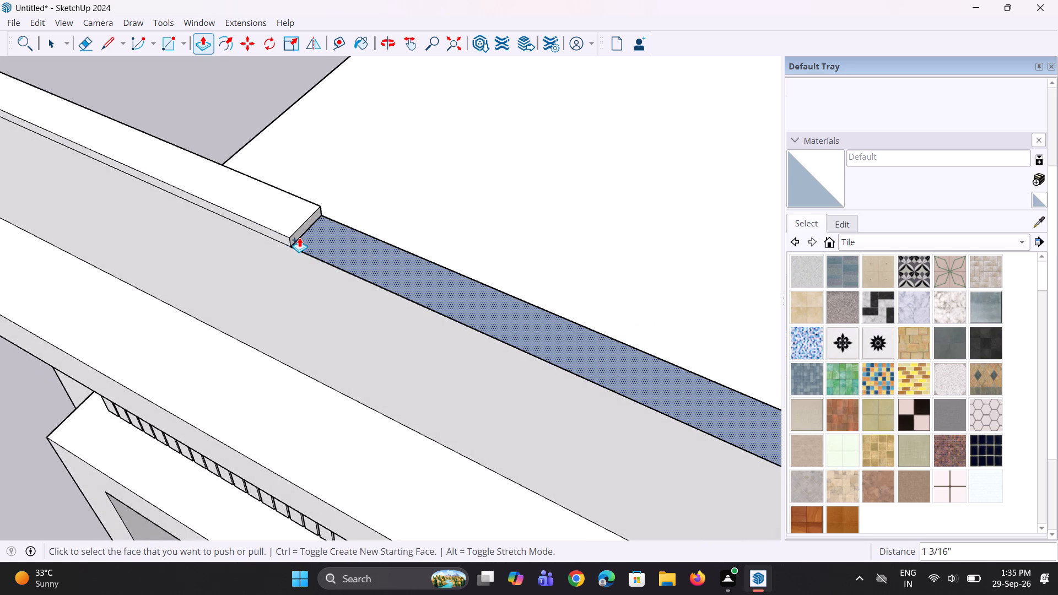
click(300, 231)
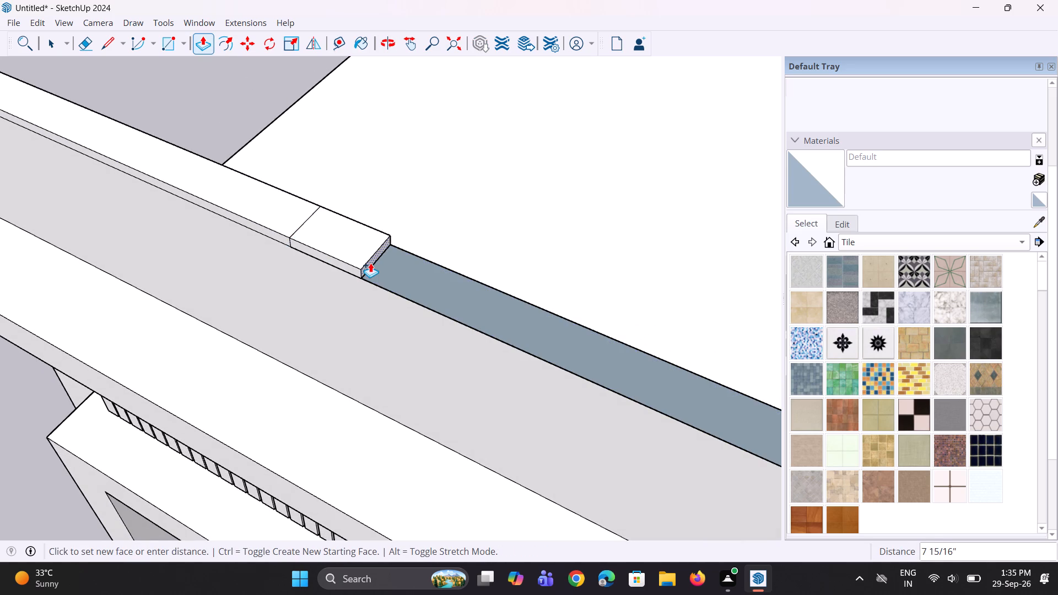
scroll(423, 295, down, 6)
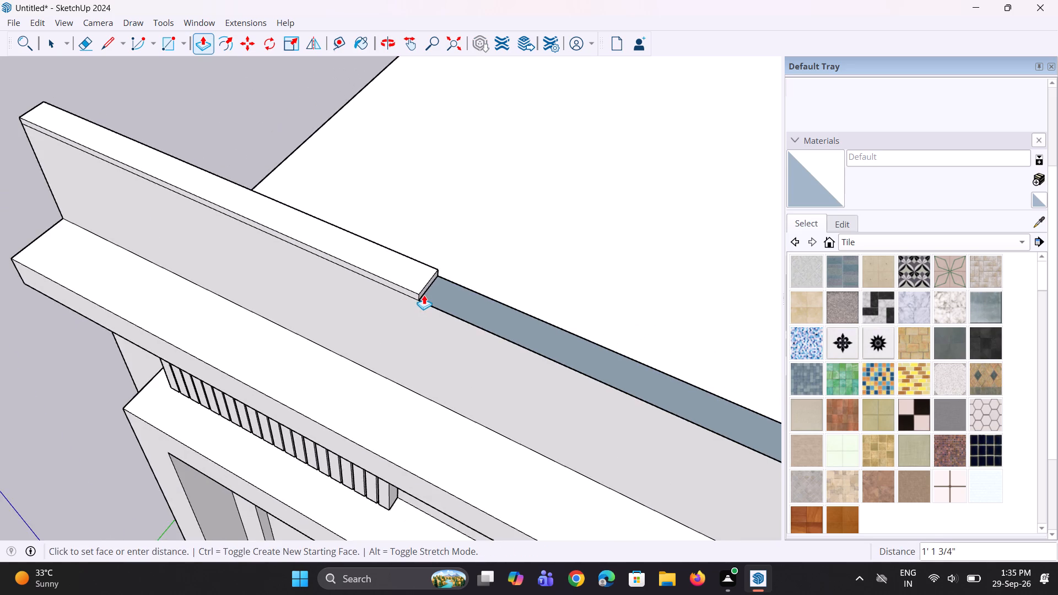
scroll(424, 295, down, 10)
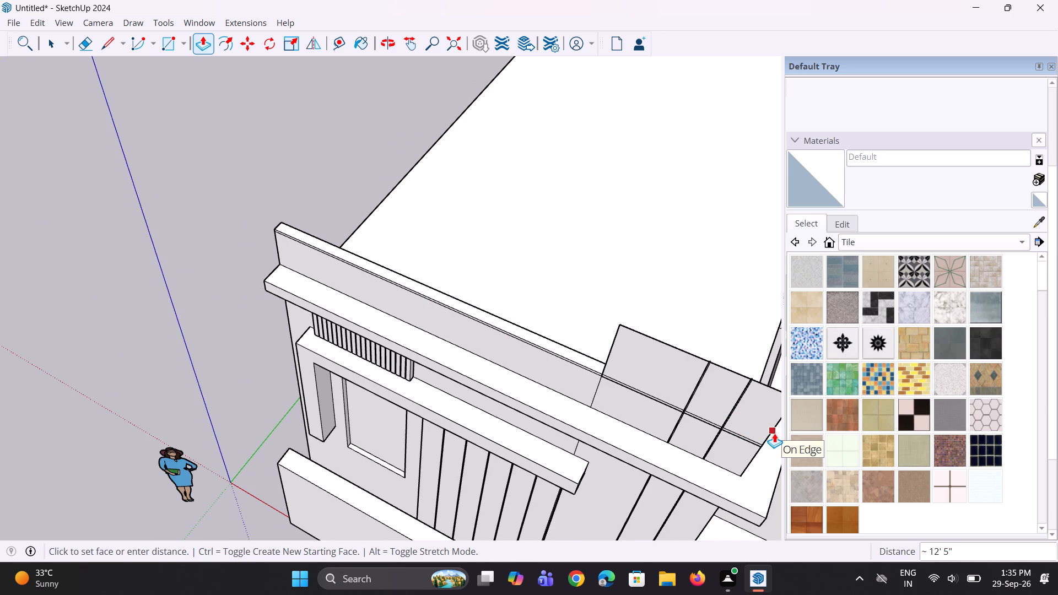
click(774, 433)
middle_drag(761, 446, 744, 380)
scroll(609, 386, up, 2)
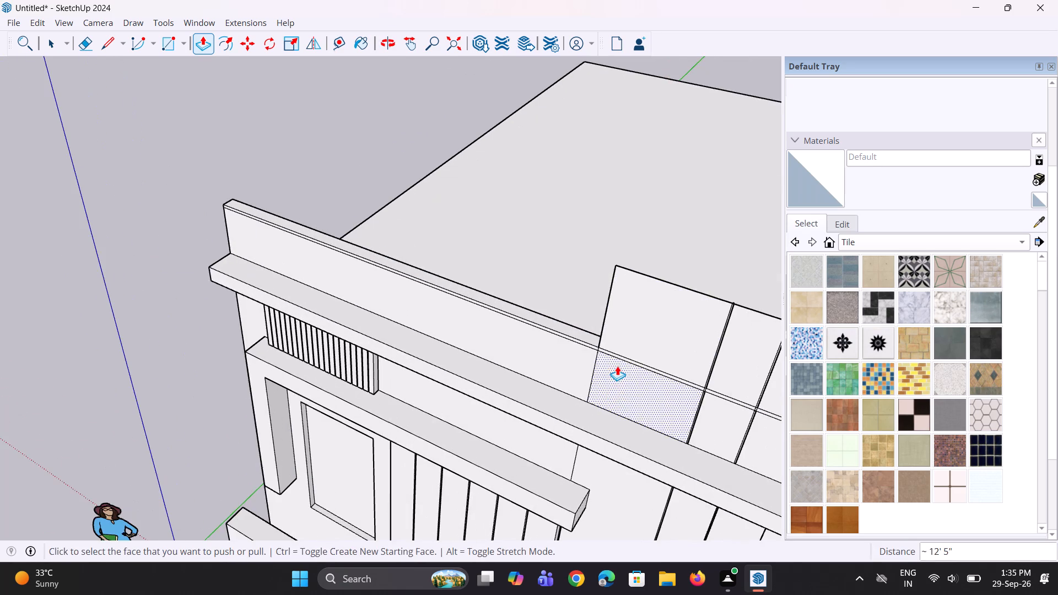
key(space)
key(space)
Erase the cap's lower seam line where it crosses the tower's front panel.
scroll(620, 370, up, 3)
key(e)
scroll(622, 365, up, 3)
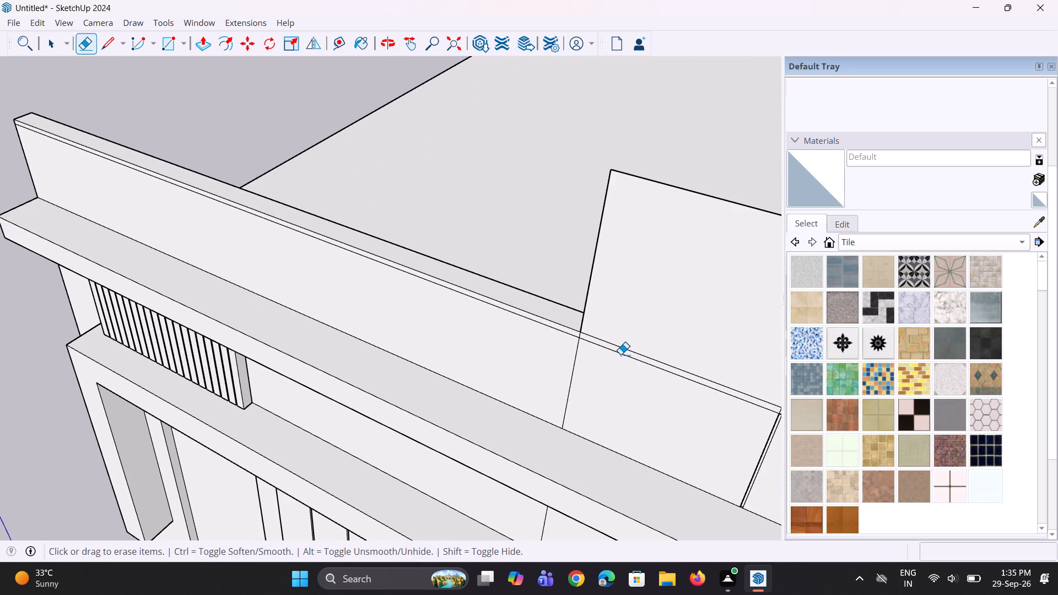
click(620, 354)
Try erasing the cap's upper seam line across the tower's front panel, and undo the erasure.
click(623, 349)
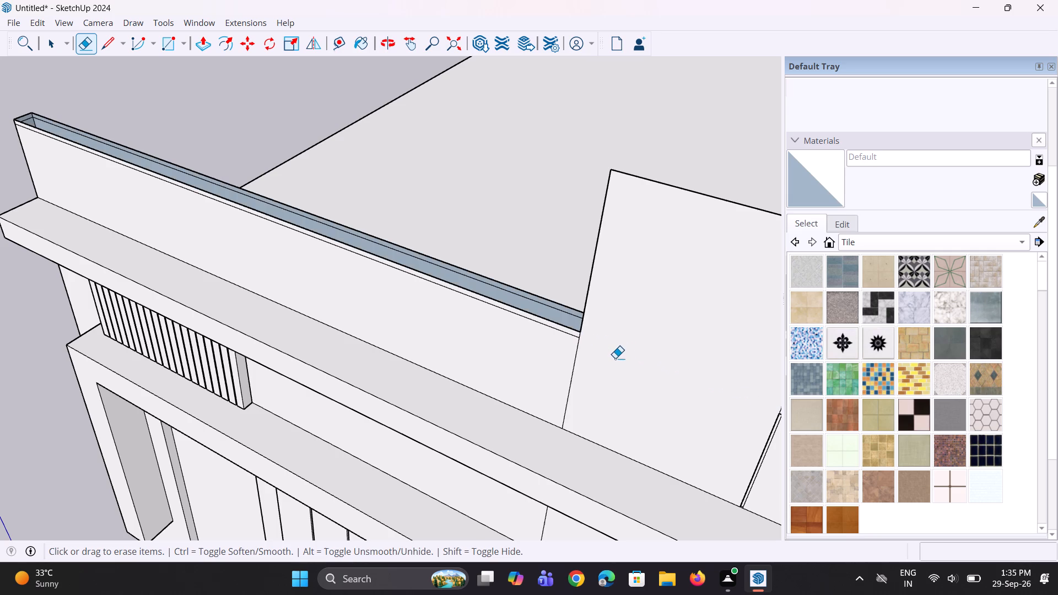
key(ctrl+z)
Draw a 1 3/16" vertical line up the cap's front face where it meets the tower panel.
middle_drag(613, 381, 629, 348)
scroll(601, 307, up, 3)
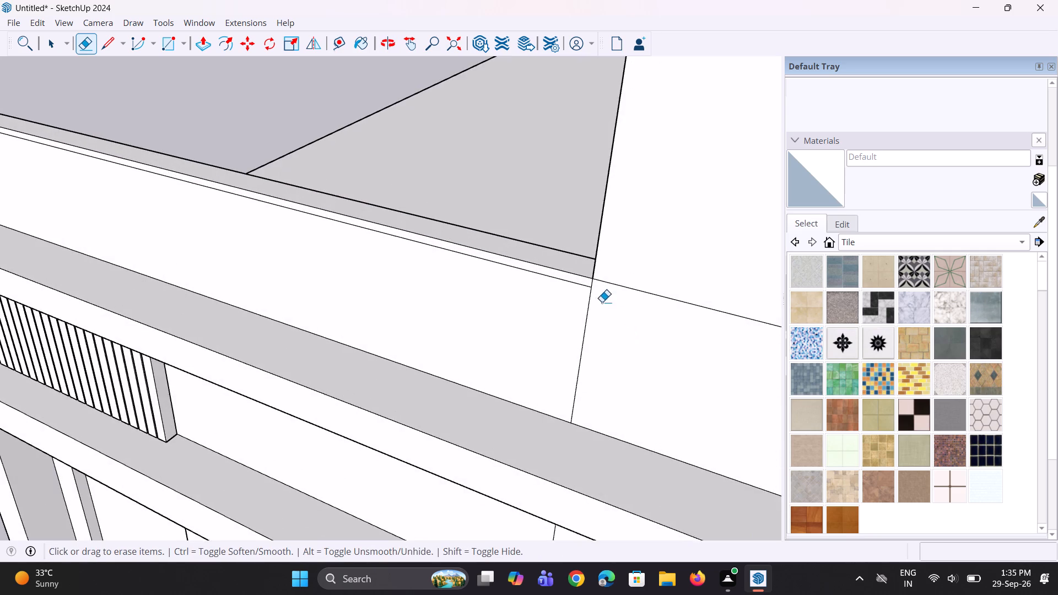
scroll(612, 290, up, 12)
middle_drag(533, 280, 593, 262)
key(l)
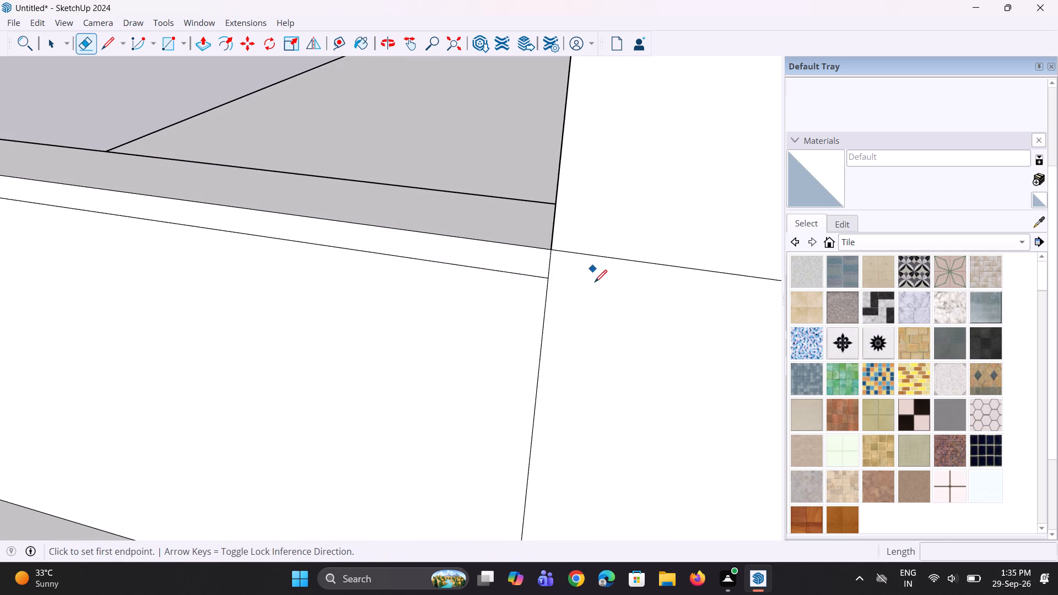
scroll(563, 281, up, 2)
click(546, 279)
click(550, 246)
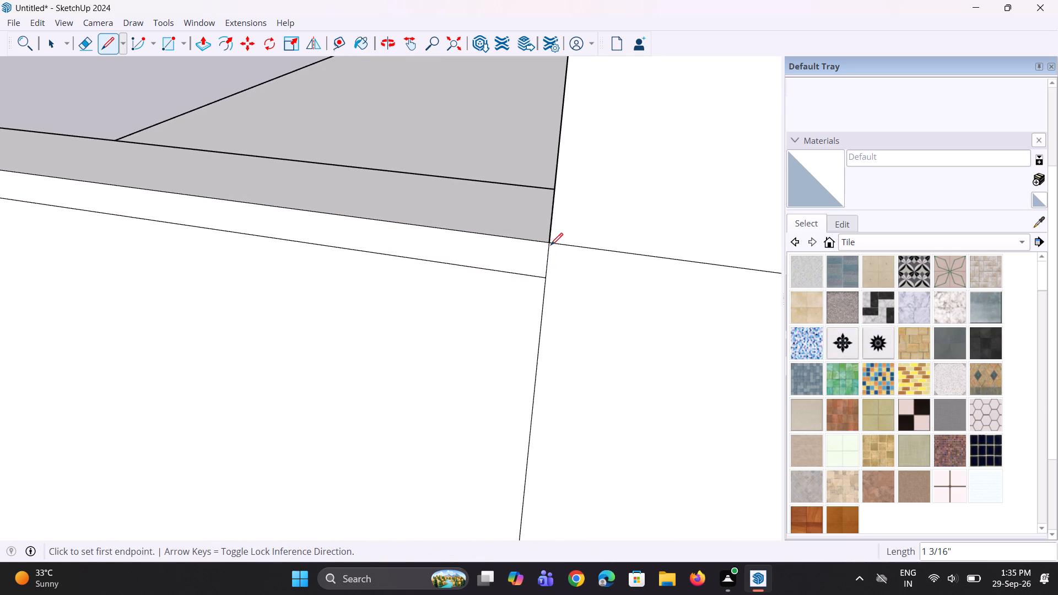
key(space)
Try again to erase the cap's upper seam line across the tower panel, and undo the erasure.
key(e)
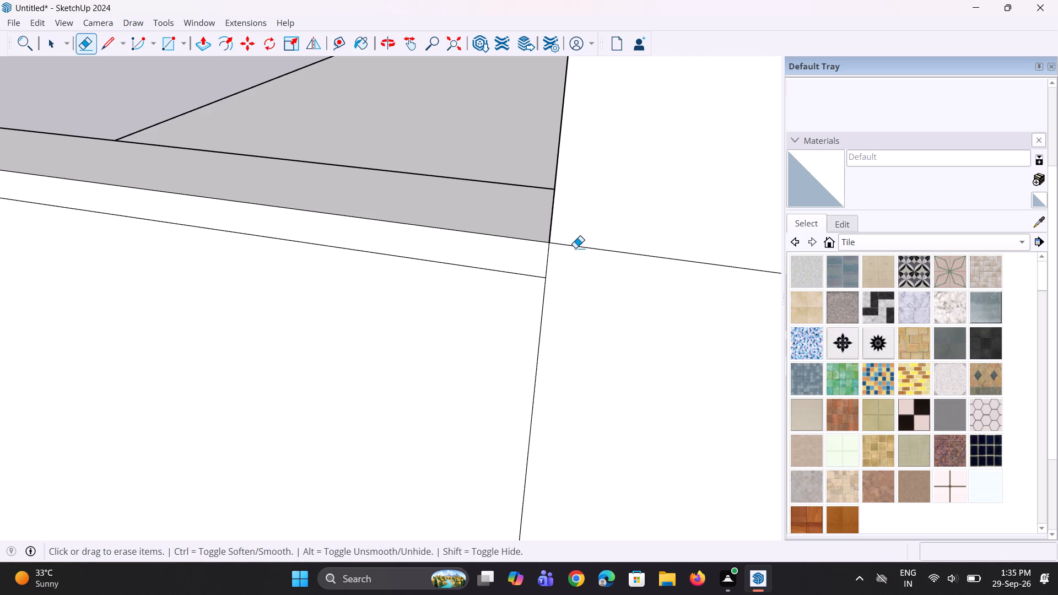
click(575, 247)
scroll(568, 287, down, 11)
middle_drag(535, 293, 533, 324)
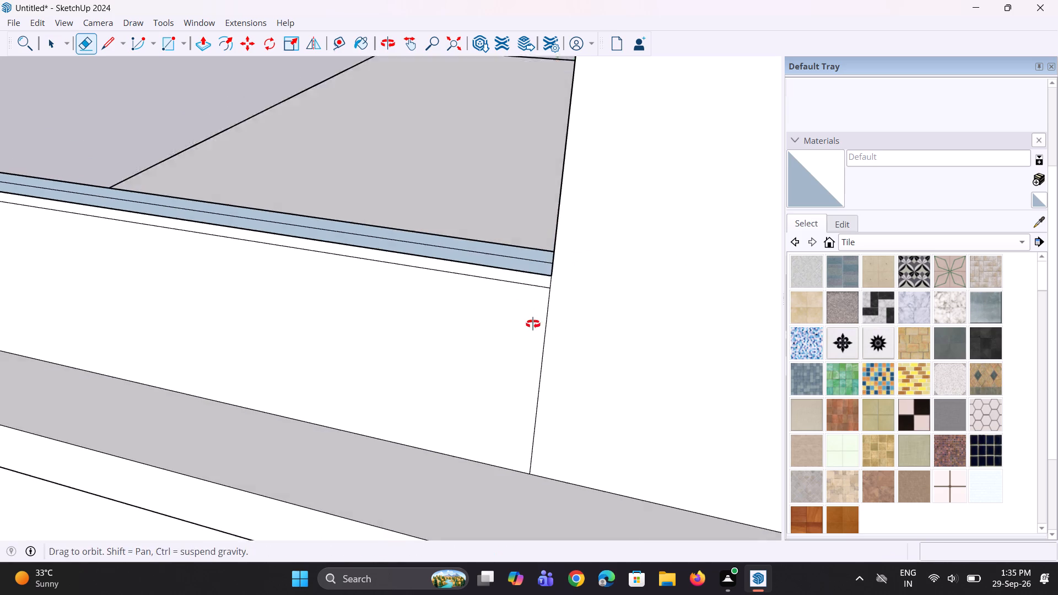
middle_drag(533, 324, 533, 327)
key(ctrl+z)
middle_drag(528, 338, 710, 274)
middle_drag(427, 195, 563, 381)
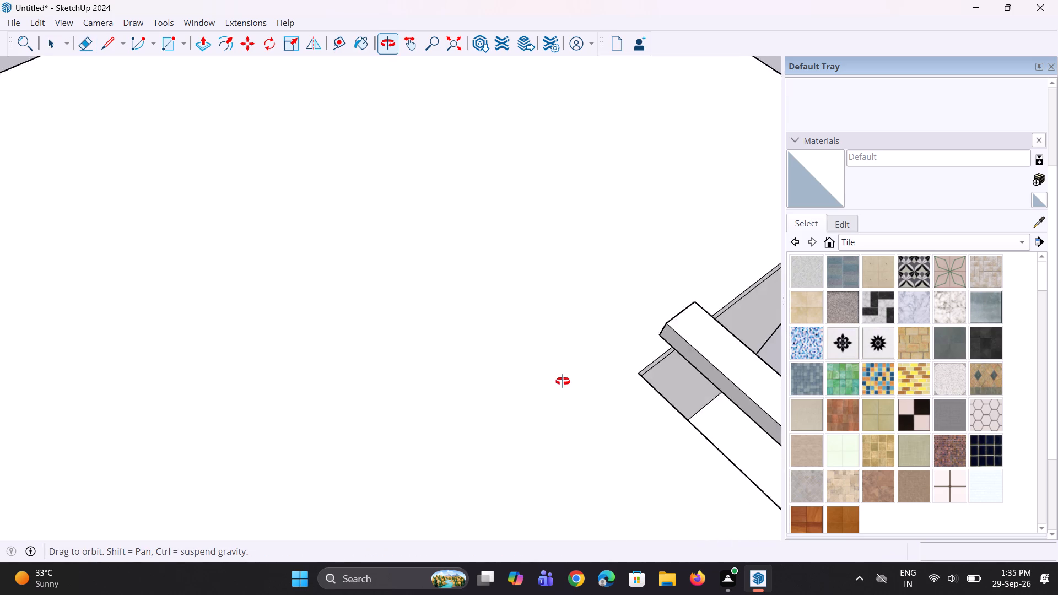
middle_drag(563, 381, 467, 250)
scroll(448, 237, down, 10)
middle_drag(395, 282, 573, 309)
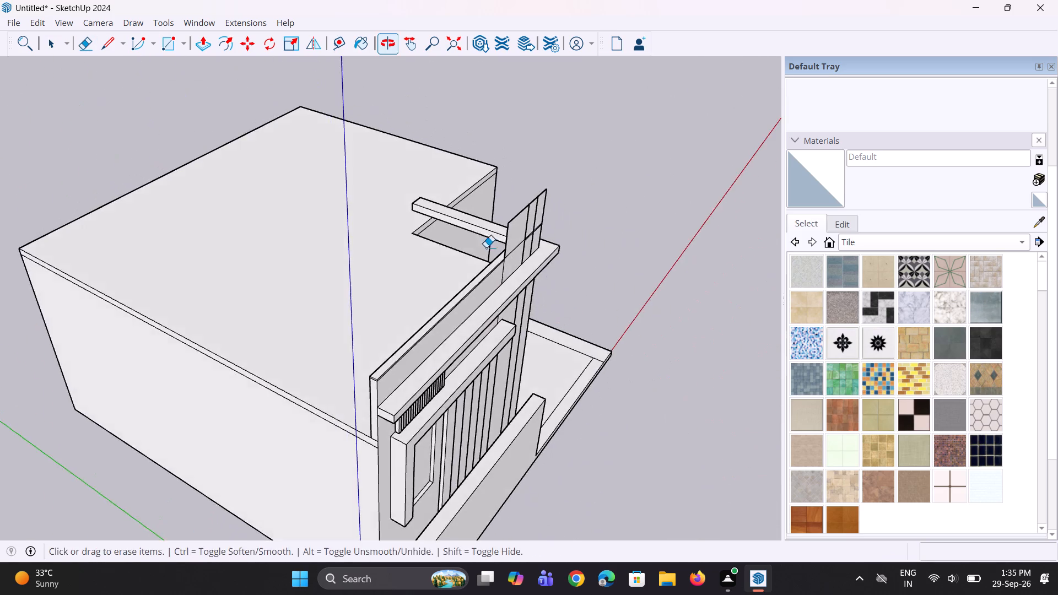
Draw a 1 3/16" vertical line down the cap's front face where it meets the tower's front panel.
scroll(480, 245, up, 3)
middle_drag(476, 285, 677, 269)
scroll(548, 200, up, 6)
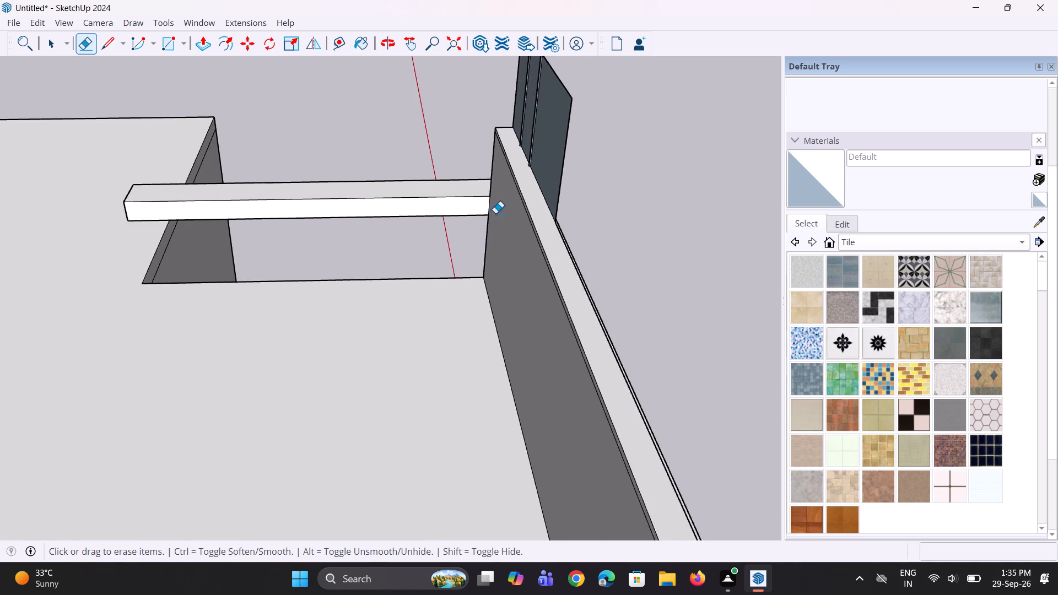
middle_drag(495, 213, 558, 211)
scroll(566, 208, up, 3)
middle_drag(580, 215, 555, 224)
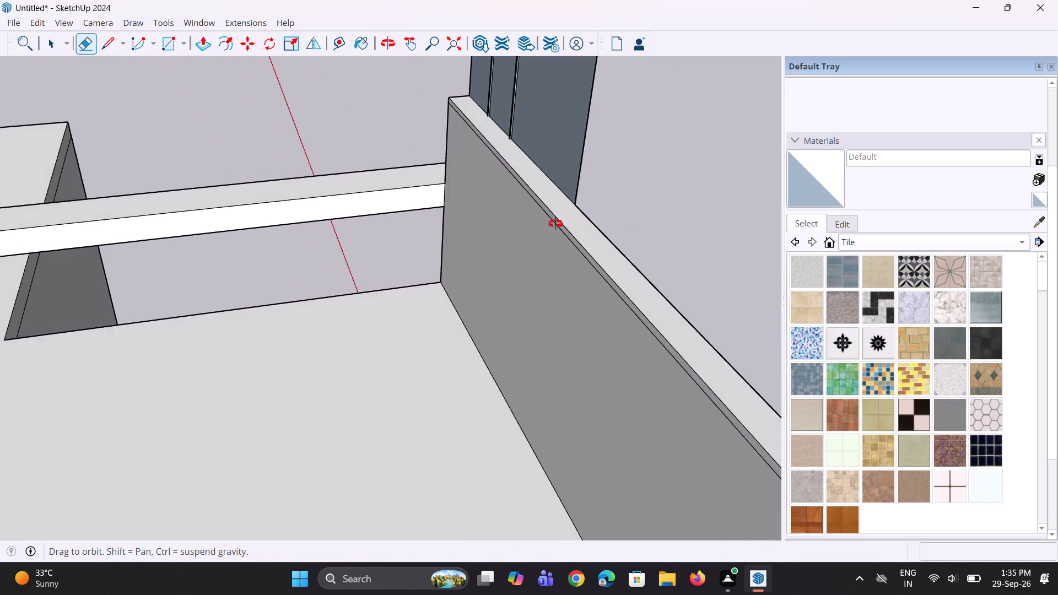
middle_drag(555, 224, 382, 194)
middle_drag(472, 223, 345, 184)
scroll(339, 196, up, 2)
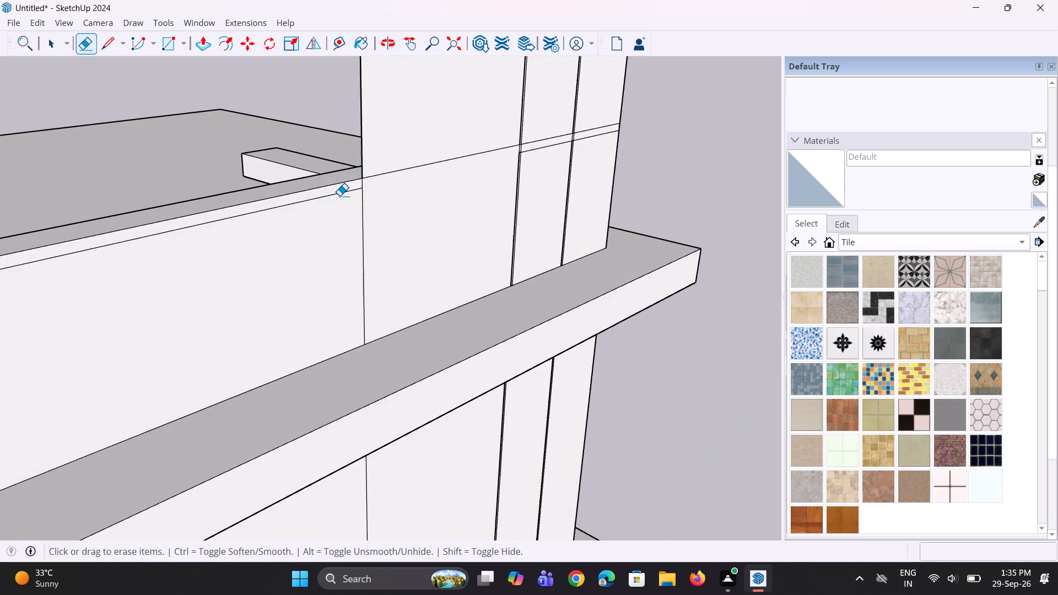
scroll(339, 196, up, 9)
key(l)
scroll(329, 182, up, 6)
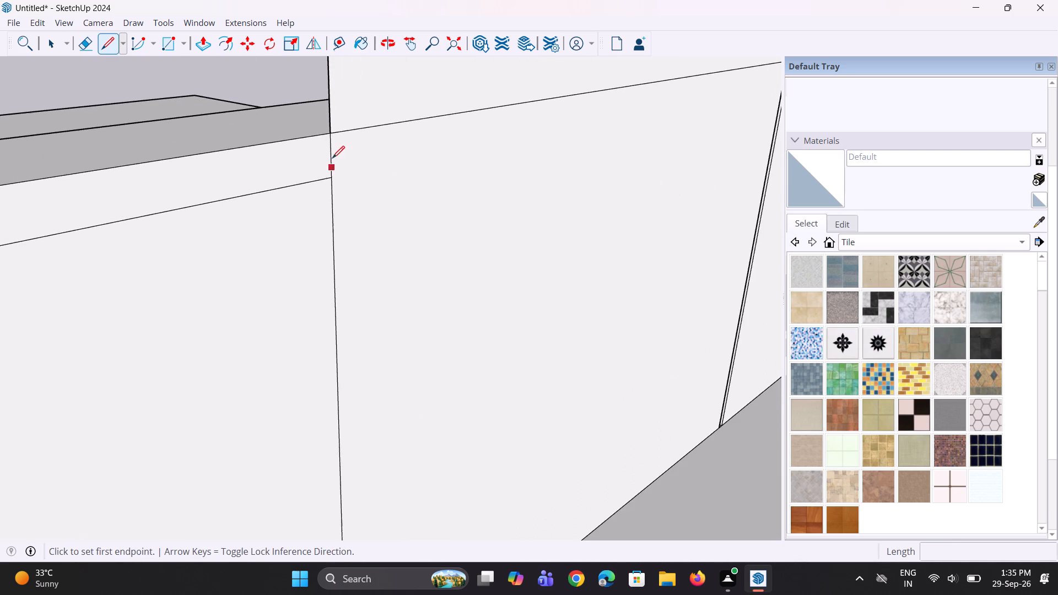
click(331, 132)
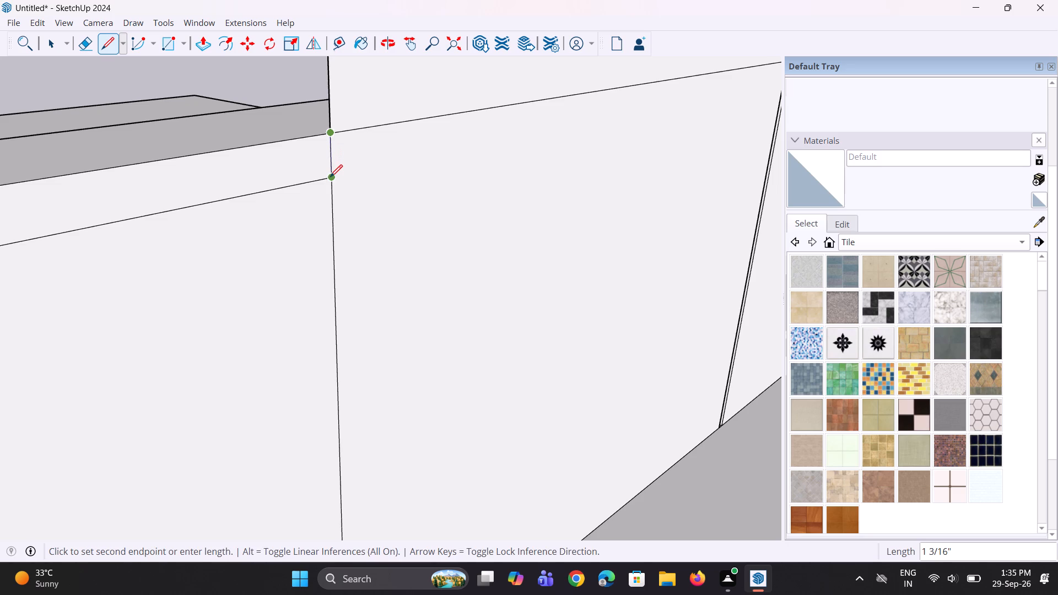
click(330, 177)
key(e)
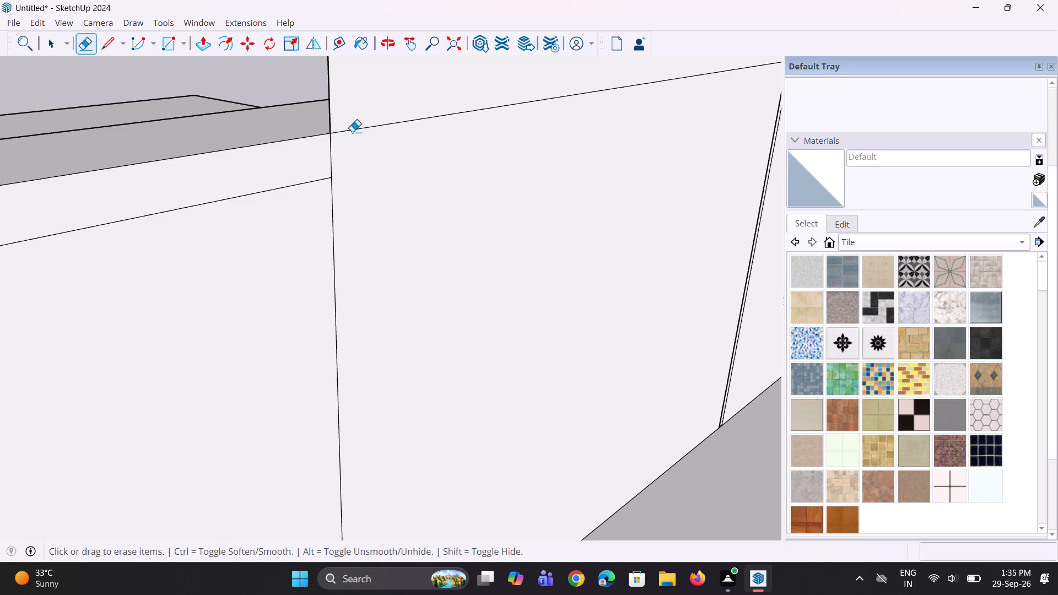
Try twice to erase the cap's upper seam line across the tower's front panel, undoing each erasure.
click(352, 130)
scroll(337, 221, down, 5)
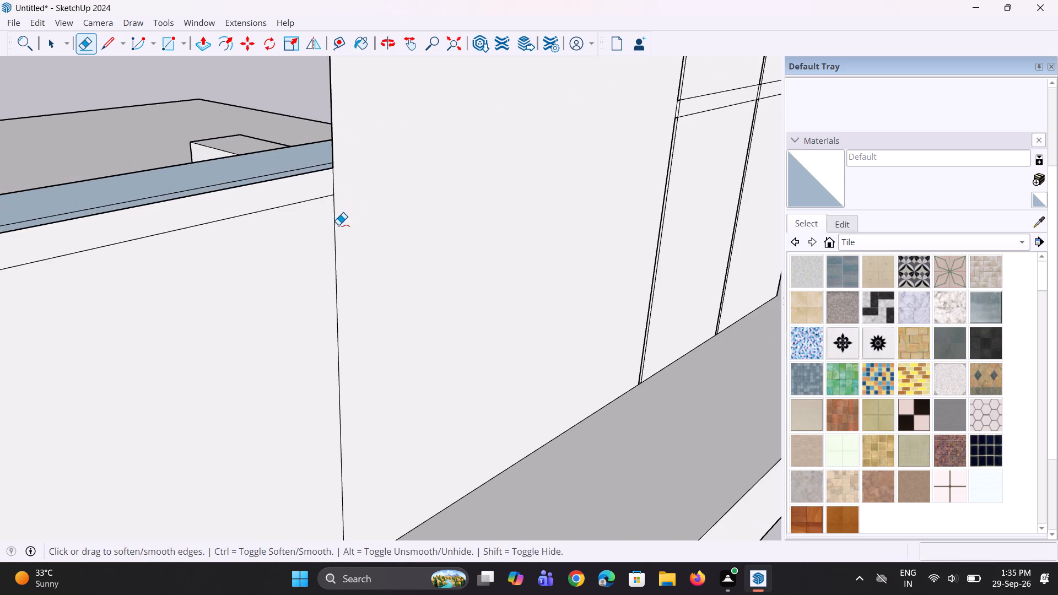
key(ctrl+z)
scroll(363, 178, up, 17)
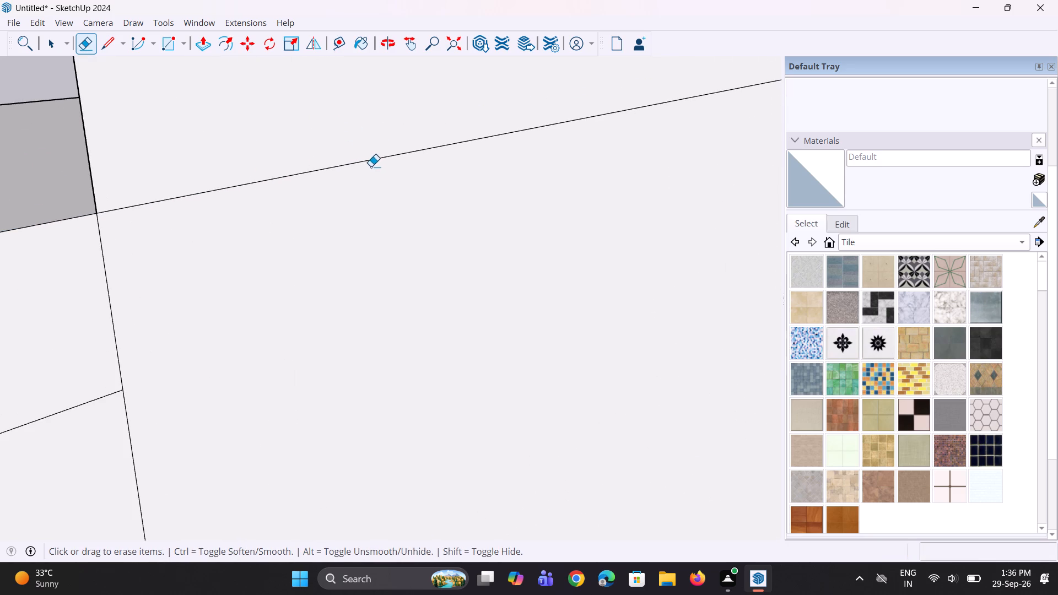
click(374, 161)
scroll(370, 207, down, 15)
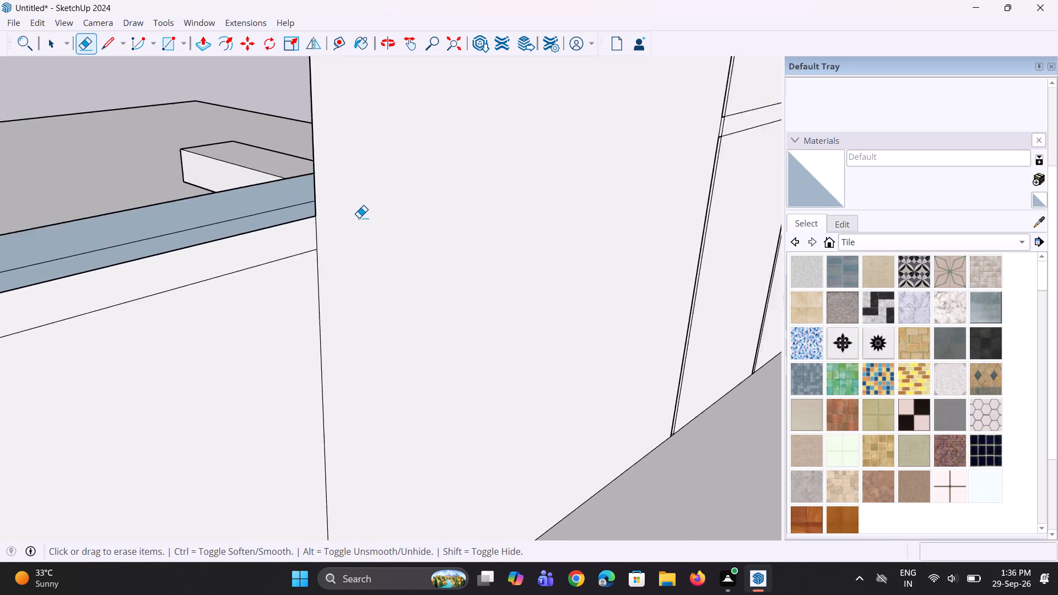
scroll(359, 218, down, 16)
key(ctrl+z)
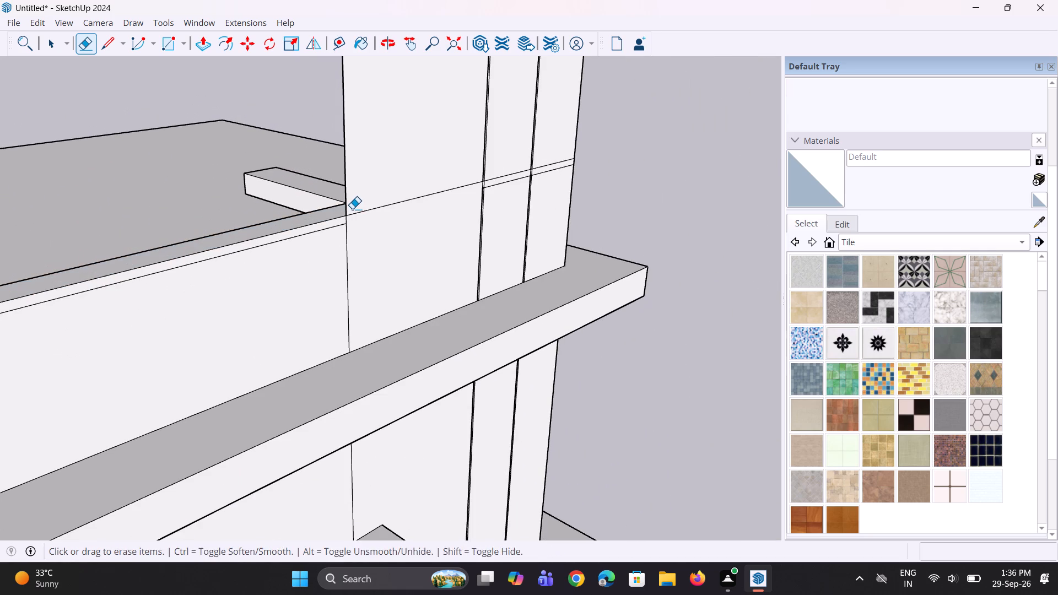
Undo the two preceding edits, rolling back the cap's extension along the front parapet.
key(ctrl+z)
key(ctrl+z)
Push/Pull the cap's end face about 7' 6 11/16" along the parapet to the near edge of the tower panel.
middle_drag(228, 228, 371, 197)
scroll(384, 191, down, 6)
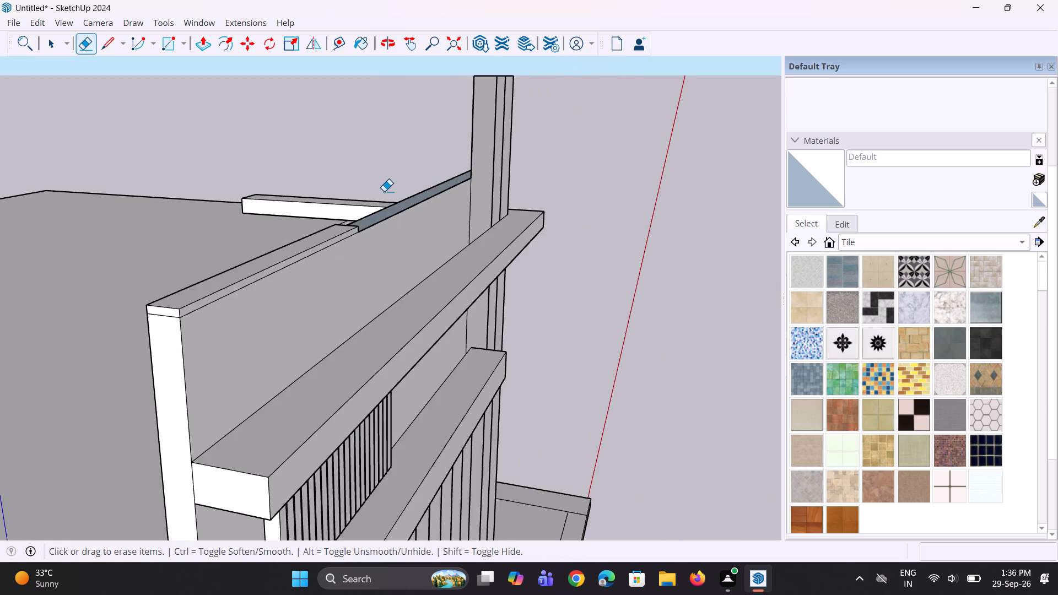
scroll(384, 191, down, 4)
middle_drag(287, 236, 875, 355)
scroll(499, 199, up, 2)
middle_drag(440, 189, 459, 223)
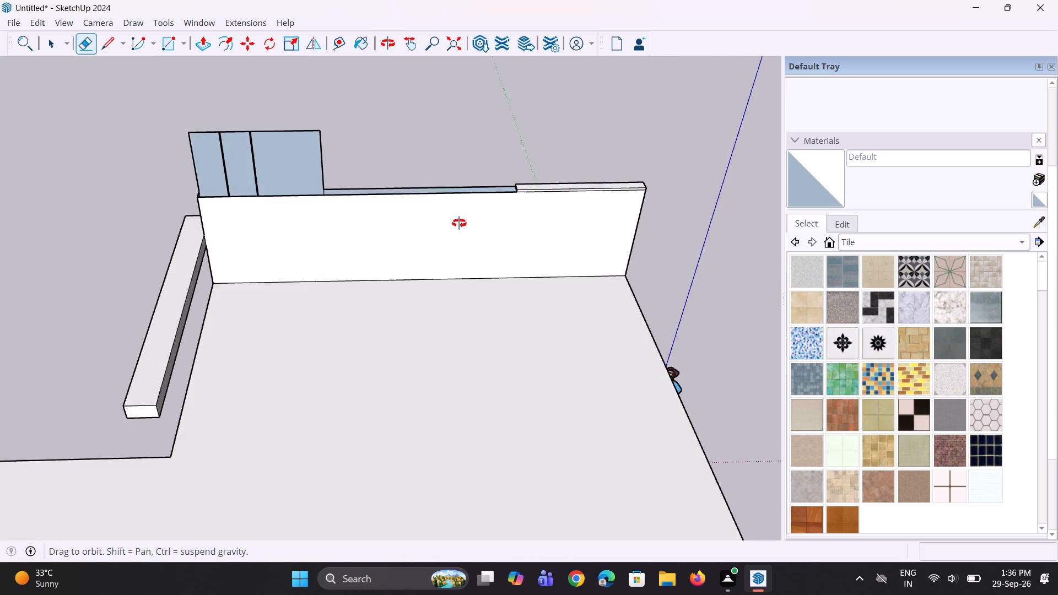
middle_drag(459, 223, 584, 237)
scroll(501, 188, up, 6)
key(space)
key(p)
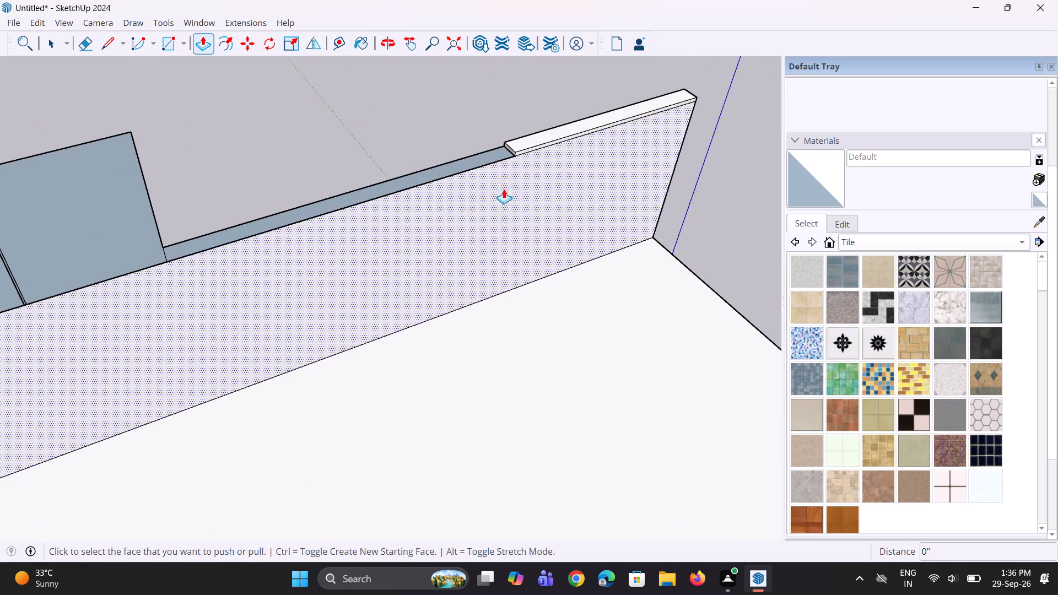
scroll(500, 165, up, 4)
click(510, 145)
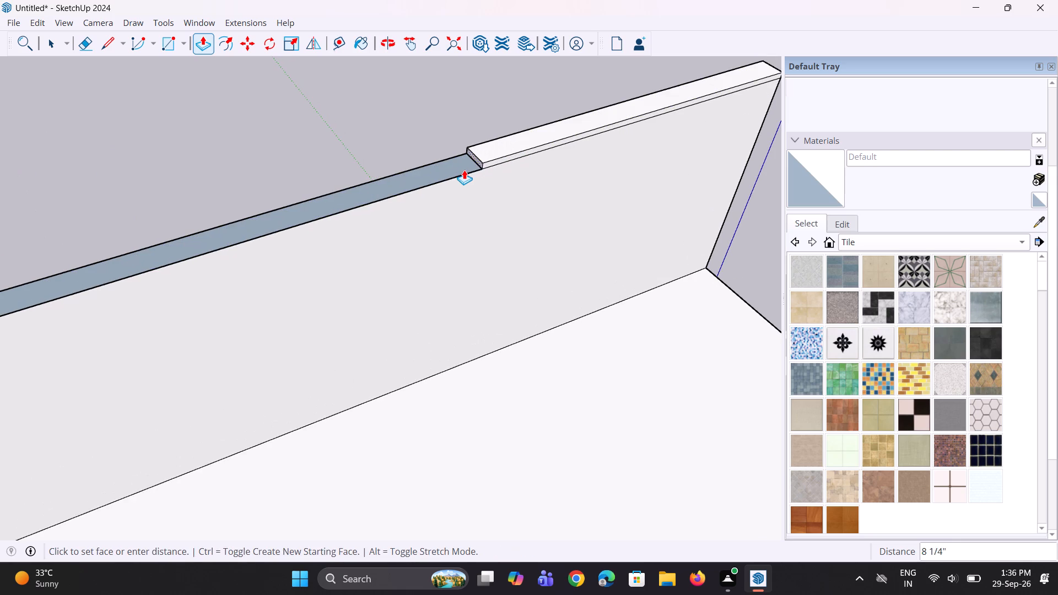
scroll(464, 170, down, 6)
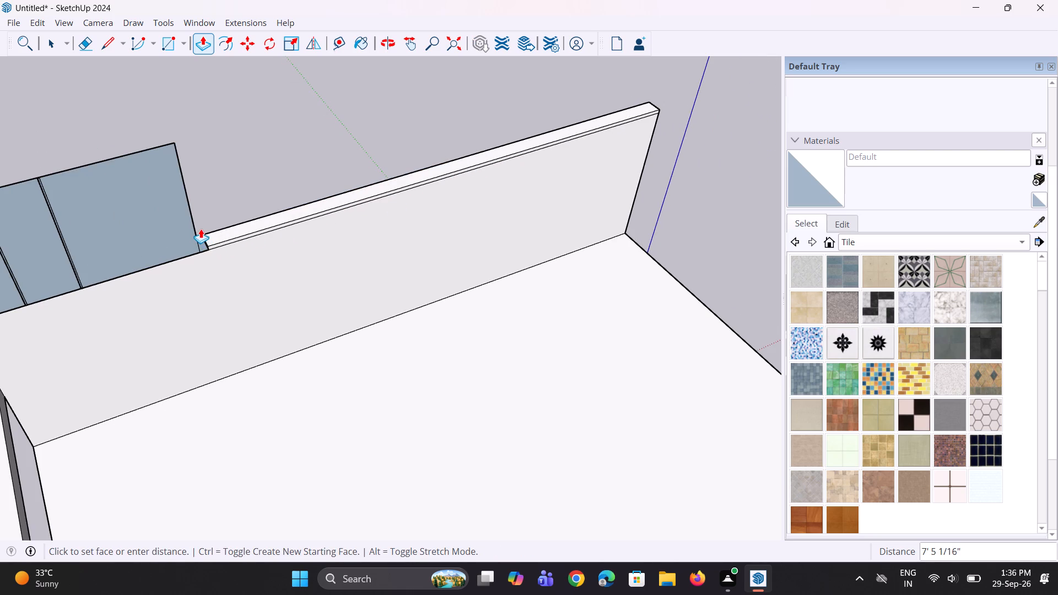
click(197, 227)
Draw a short vertical line along the cap's end face where it touches the tower panel's back edge.
middle_drag(193, 253, 310, 234)
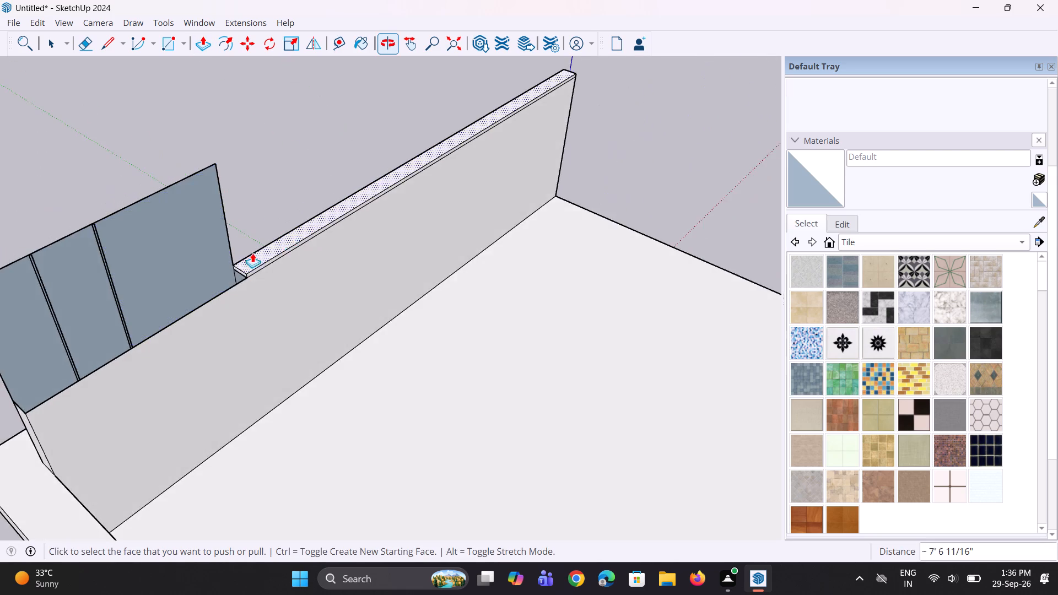
scroll(230, 265, up, 4)
middle_drag(225, 295, 269, 250)
scroll(266, 246, up, 3)
key(l)
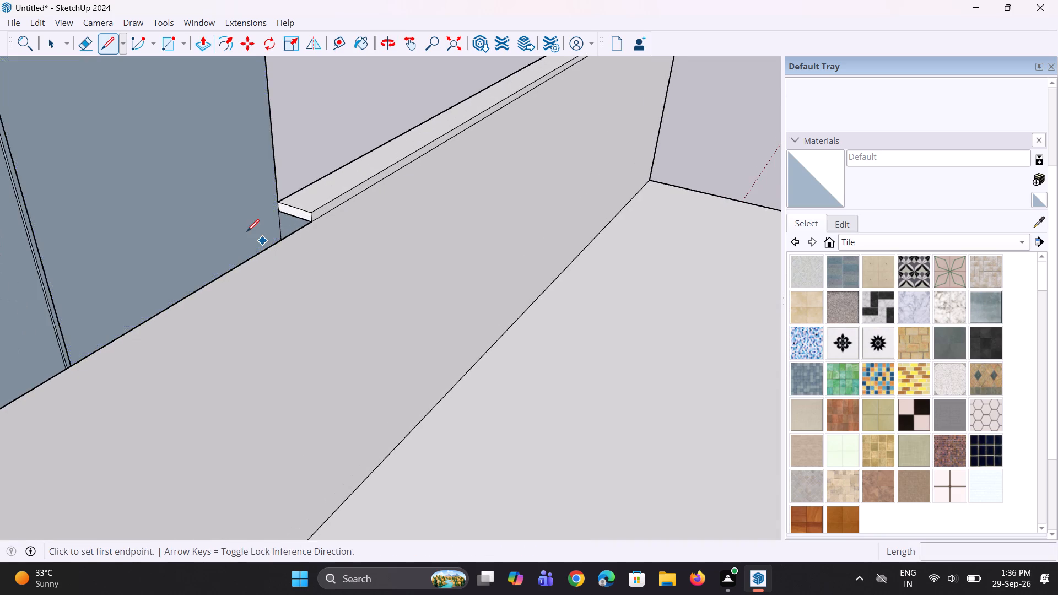
scroll(246, 231, up, 2)
scroll(309, 205, up, 7)
click(266, 210)
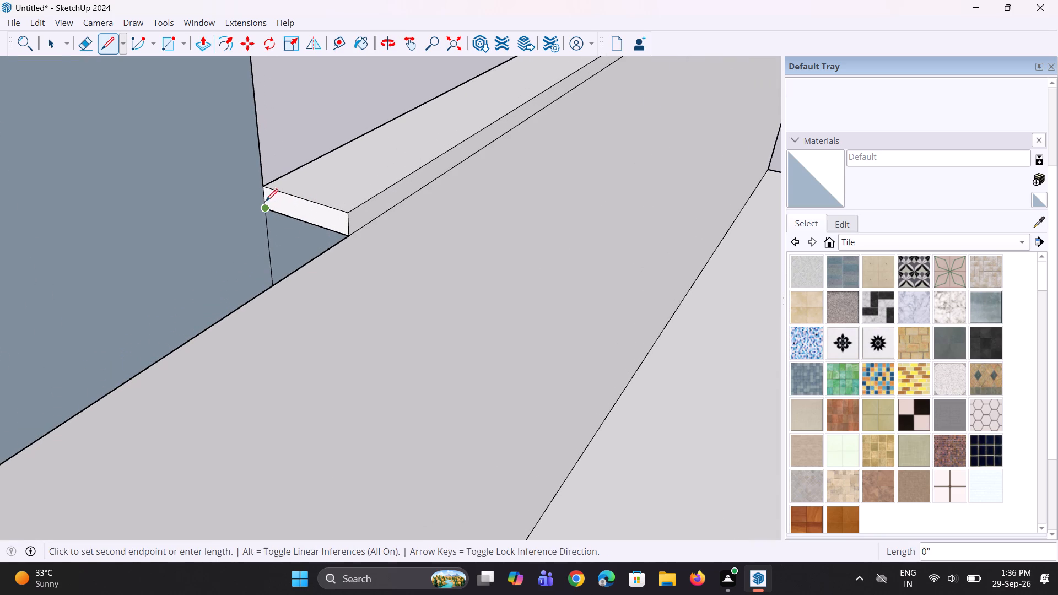
click(266, 190)
Push the cap's end face back 1/8" from the tower panel's edge.
key(p)
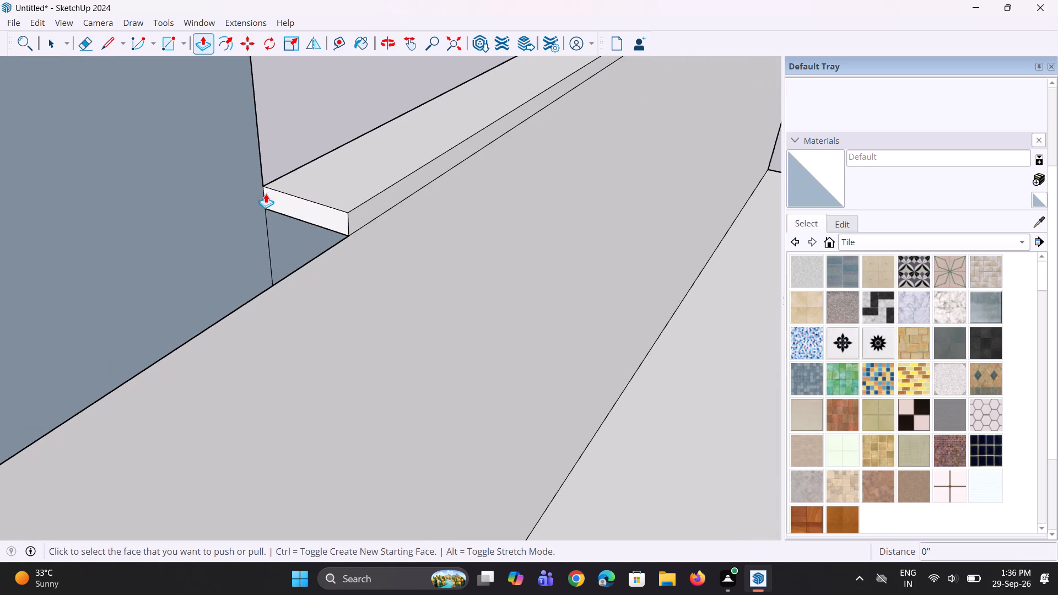
click(279, 202)
click(288, 207)
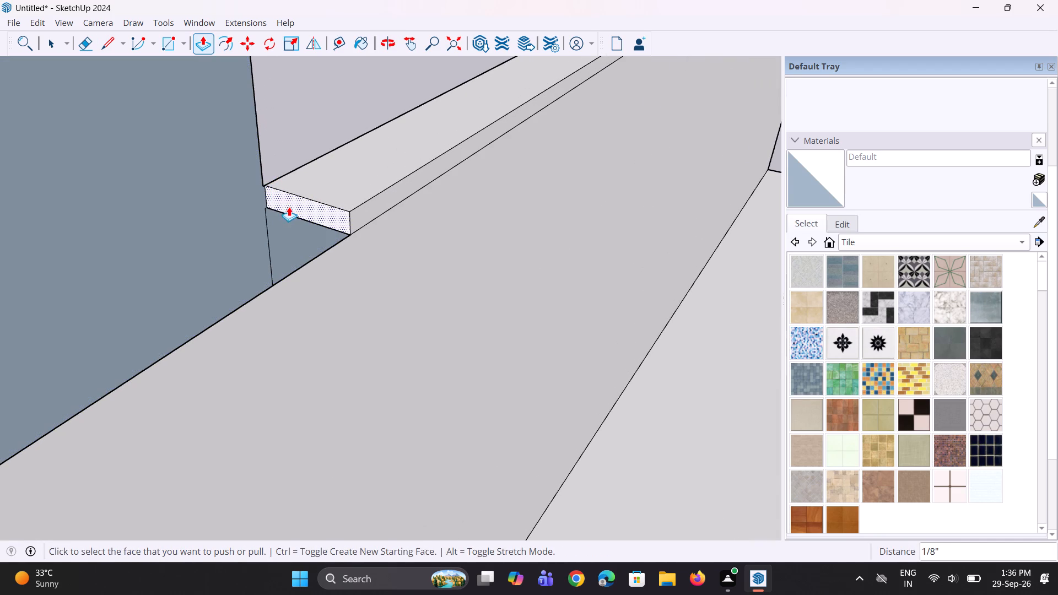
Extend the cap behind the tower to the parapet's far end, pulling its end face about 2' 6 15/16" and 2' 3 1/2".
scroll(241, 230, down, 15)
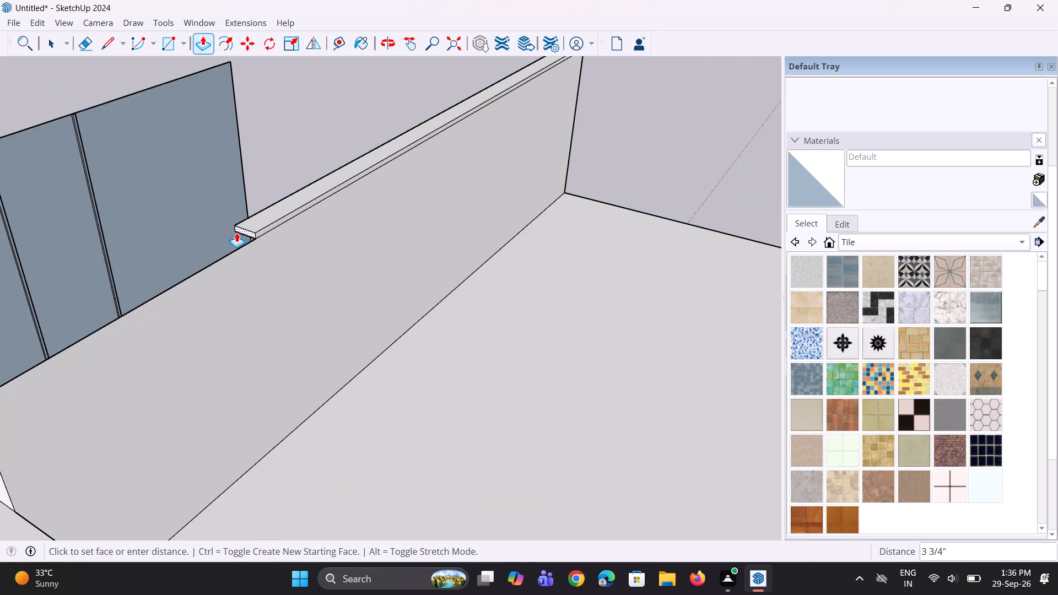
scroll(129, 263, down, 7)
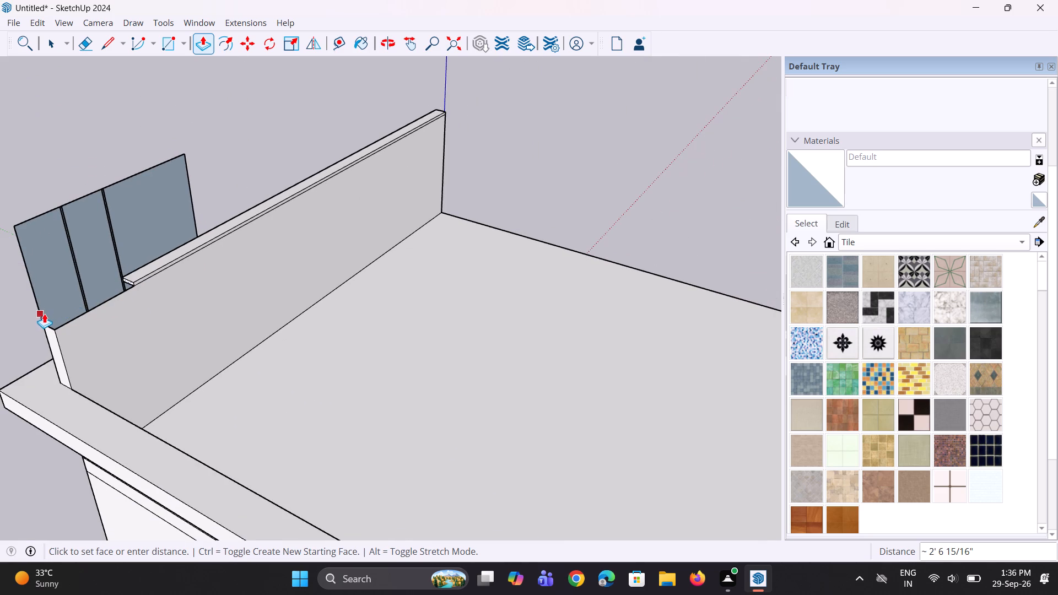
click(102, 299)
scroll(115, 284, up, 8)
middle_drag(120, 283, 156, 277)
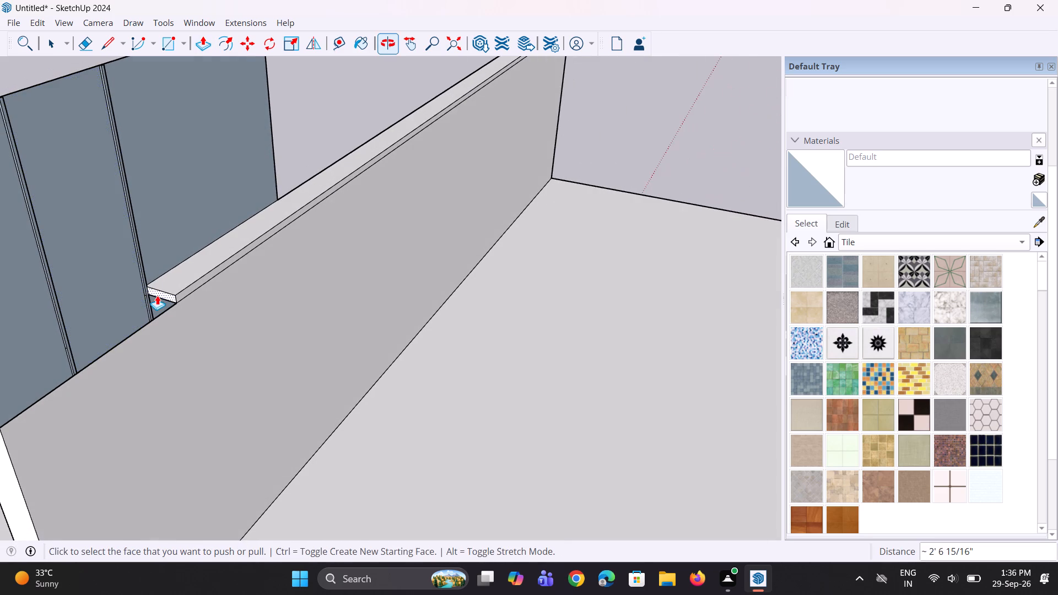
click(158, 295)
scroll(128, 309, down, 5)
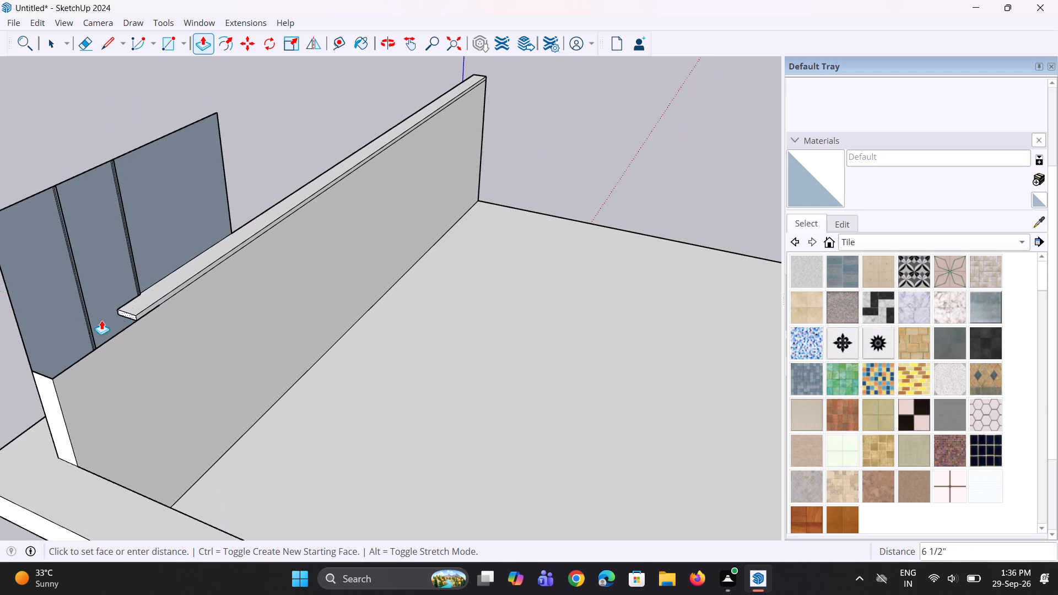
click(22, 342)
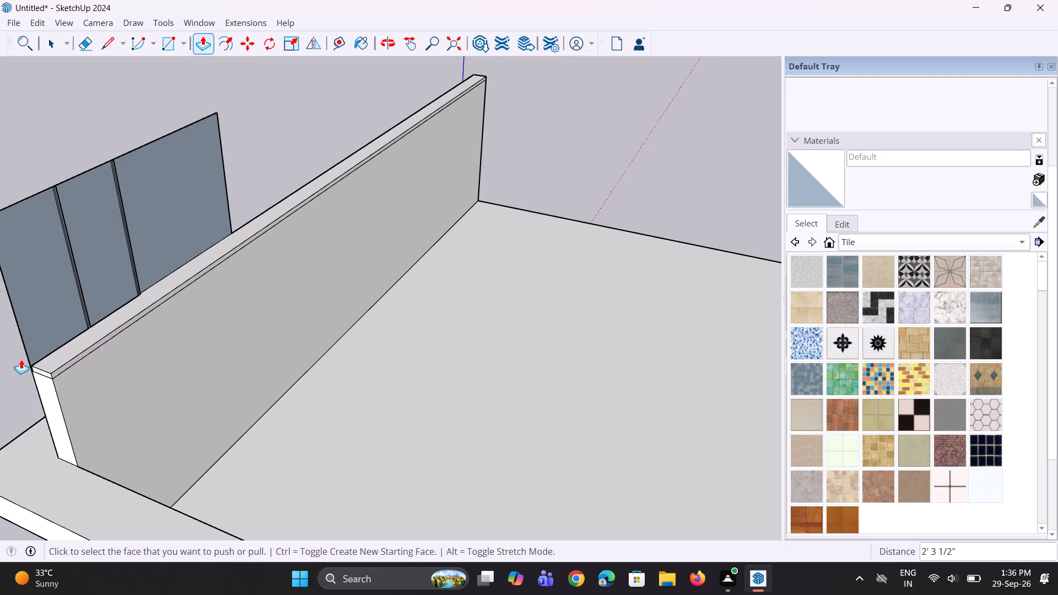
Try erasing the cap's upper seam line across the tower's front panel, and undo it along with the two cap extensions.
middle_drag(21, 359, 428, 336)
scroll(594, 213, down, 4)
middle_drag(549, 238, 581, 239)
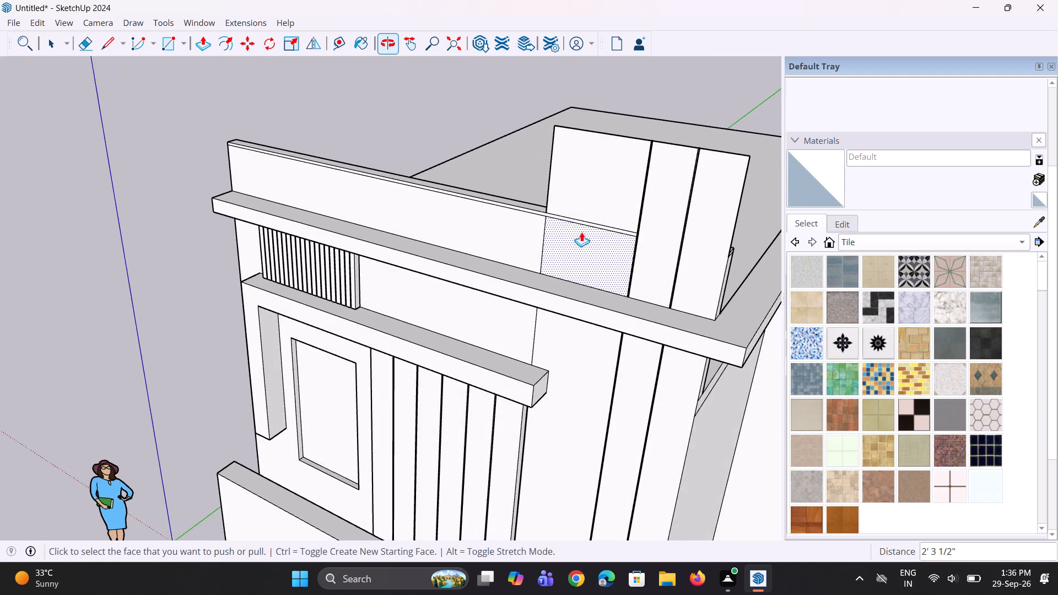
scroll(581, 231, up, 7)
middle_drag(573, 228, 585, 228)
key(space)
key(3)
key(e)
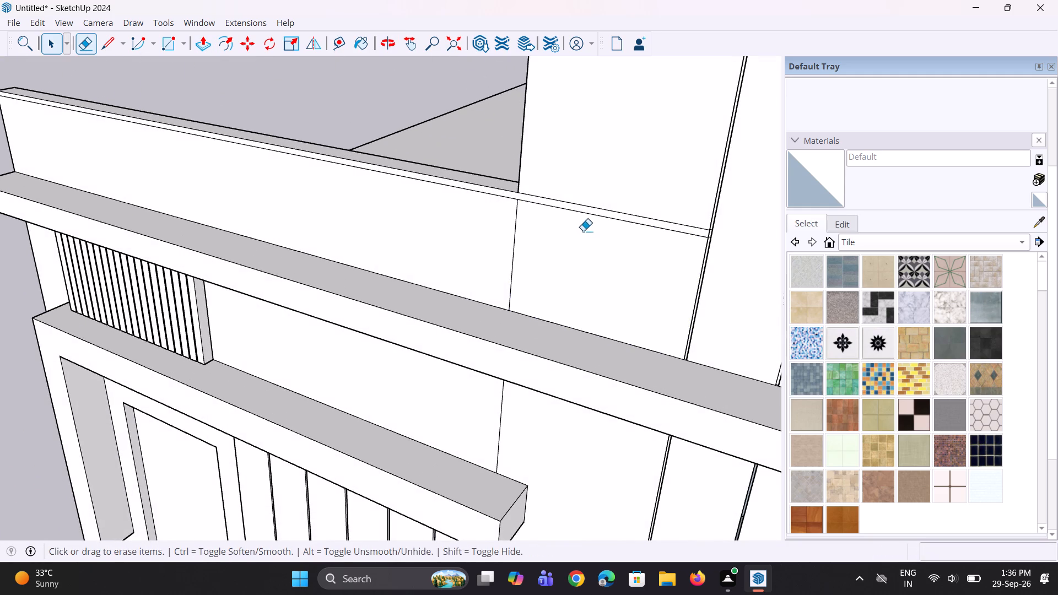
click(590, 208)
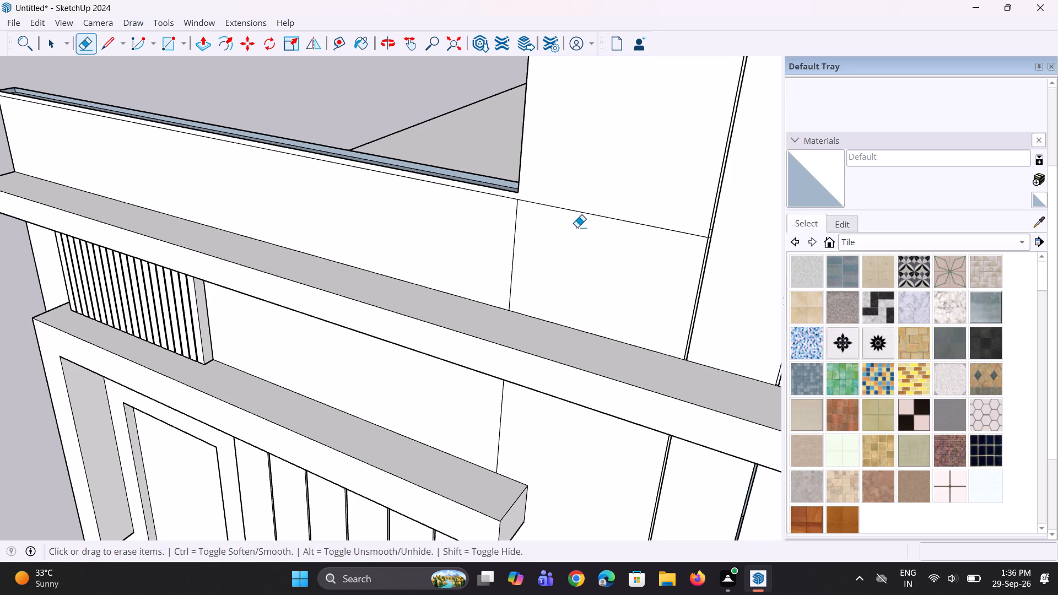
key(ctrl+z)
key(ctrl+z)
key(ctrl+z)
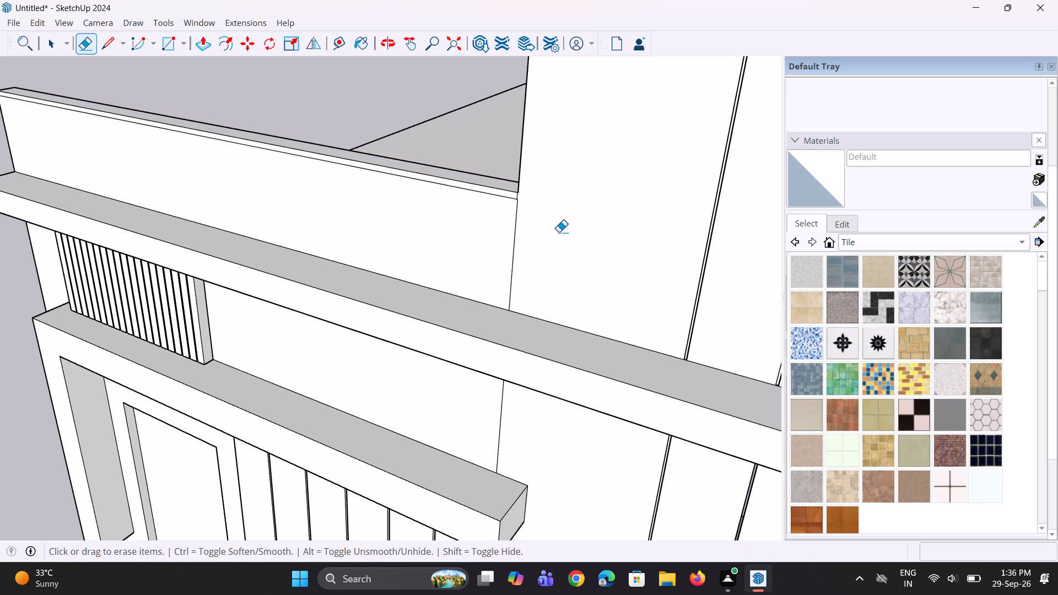
Draw a 1 3/16" vertical line on the cap's end face, slightly inward from the tower panel.
scroll(505, 228, up, 1)
middle_drag(505, 230, 640, 326)
scroll(533, 252, down, 4)
middle_drag(473, 241, 736, 260)
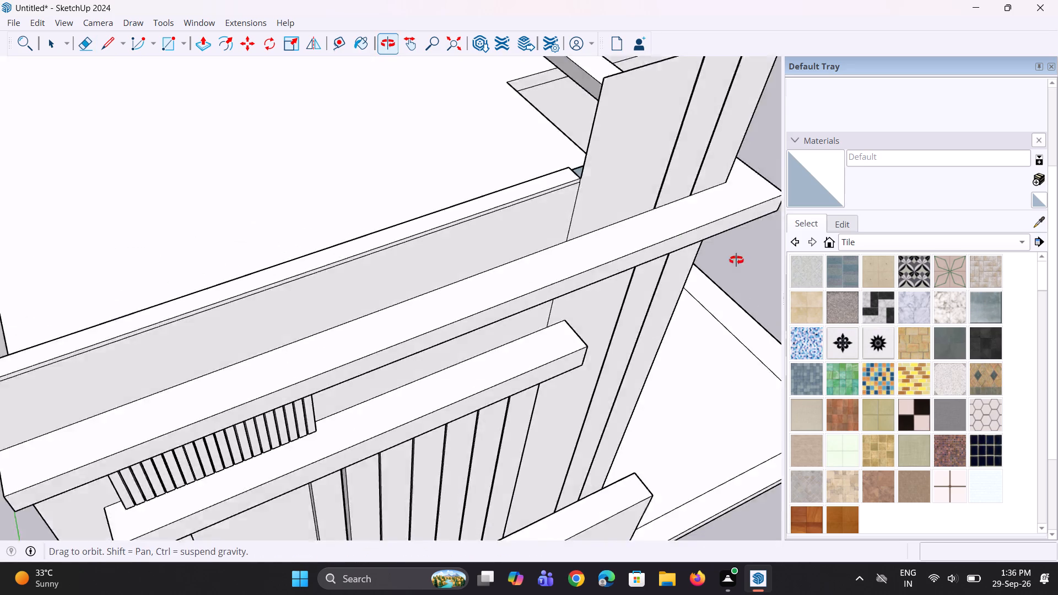
middle_drag(736, 260, 739, 259)
scroll(375, 217, down, 4)
middle_drag(322, 266, 727, 247)
middle_drag(230, 214, 541, 273)
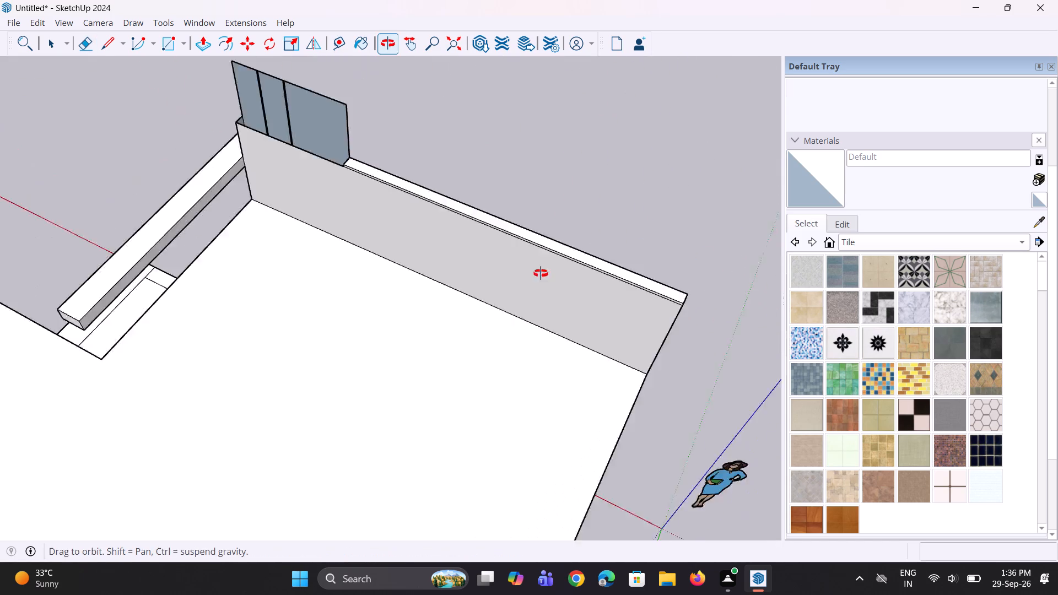
middle_drag(541, 273, 579, 263)
middle_drag(150, 203, 439, 212)
scroll(303, 237, up, 12)
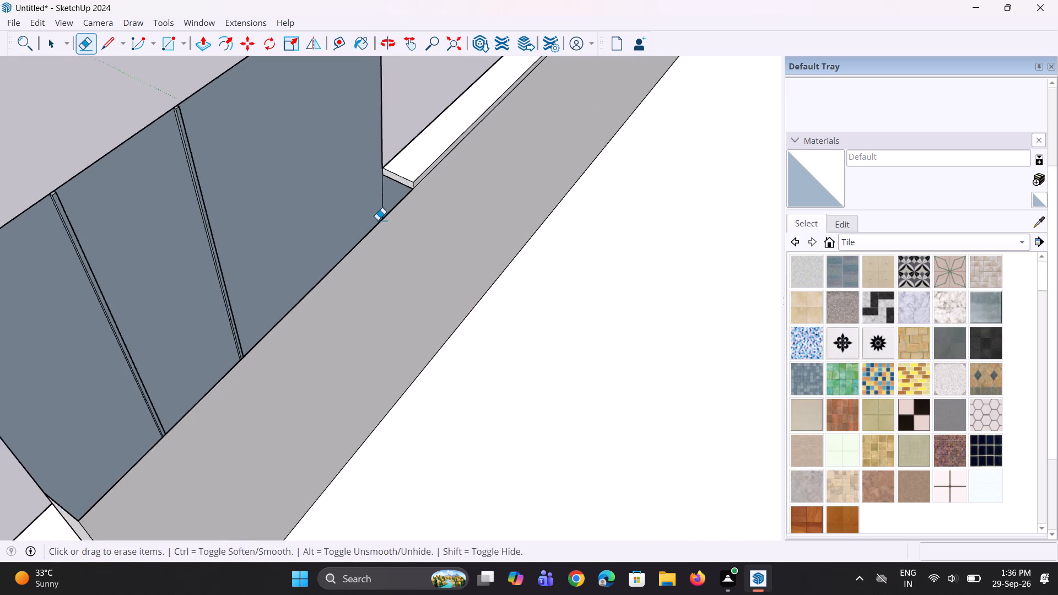
scroll(377, 220, up, 2)
key(space)
key(l)
scroll(373, 207, up, 7)
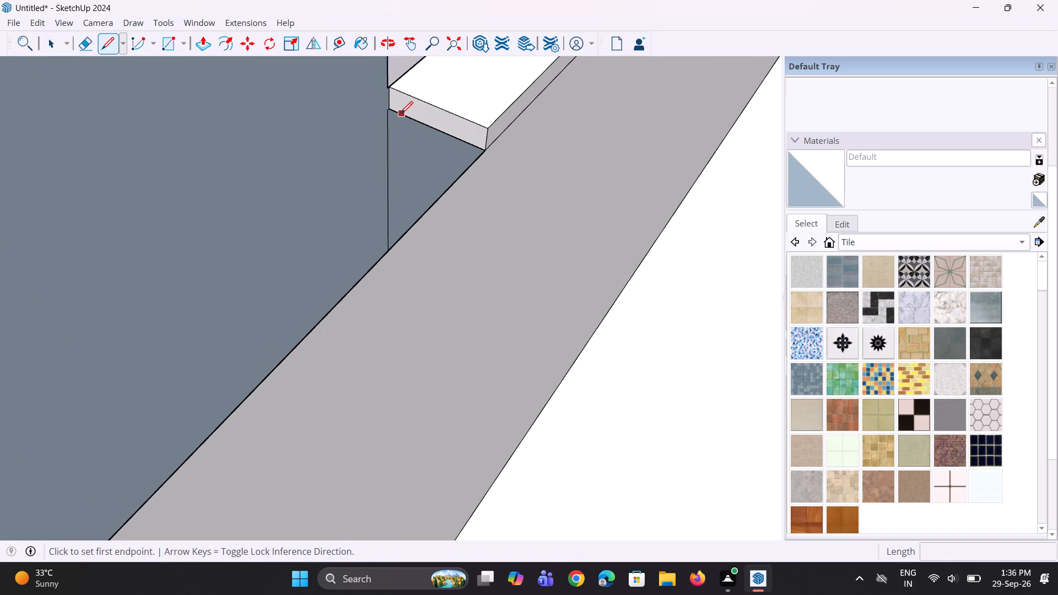
click(398, 113)
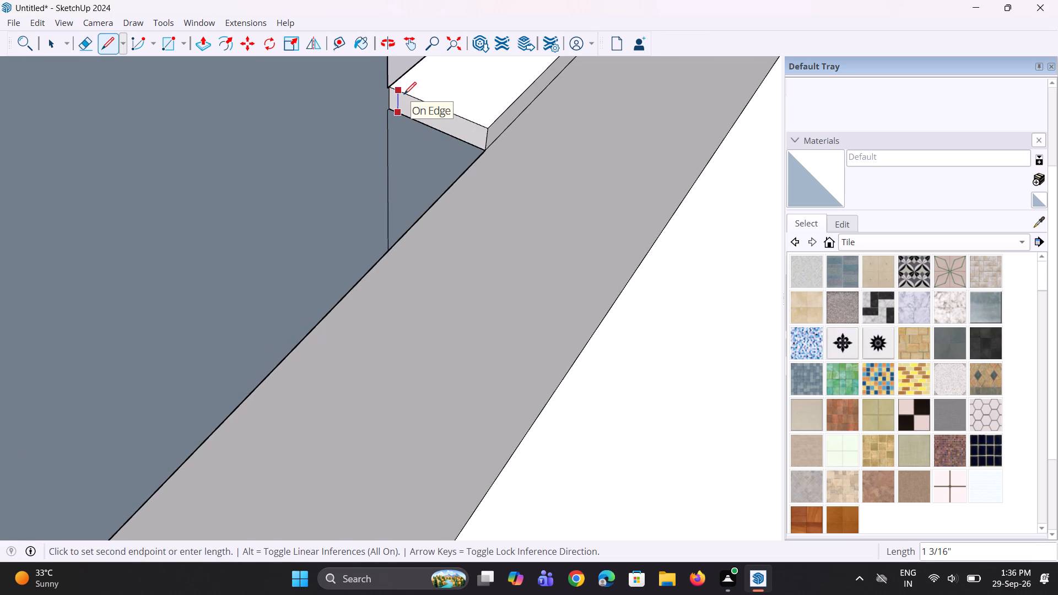
click(404, 94)
Push/Pull the larger part of the cap's end face about 4' 10 7/16" behind the tower to the parapet's far end.
key(space)
key(p)
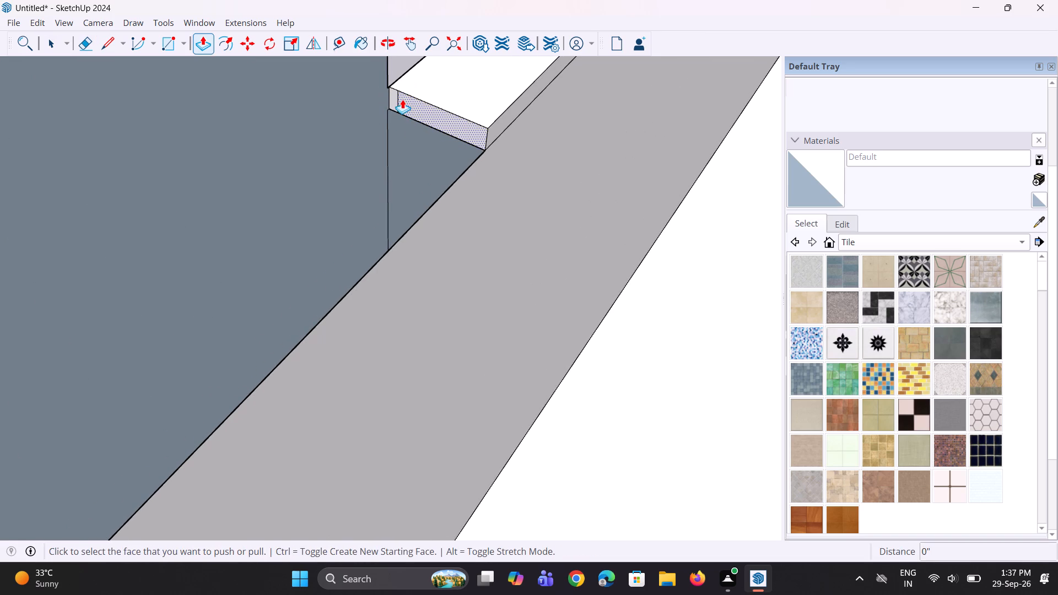
click(412, 105)
scroll(382, 147, down, 11)
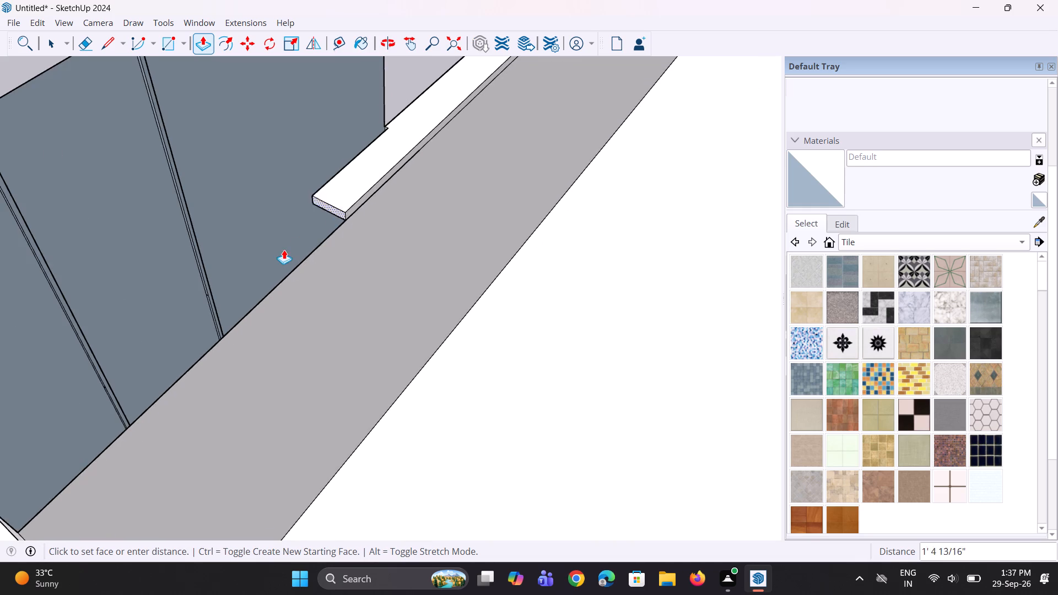
scroll(290, 239, down, 9)
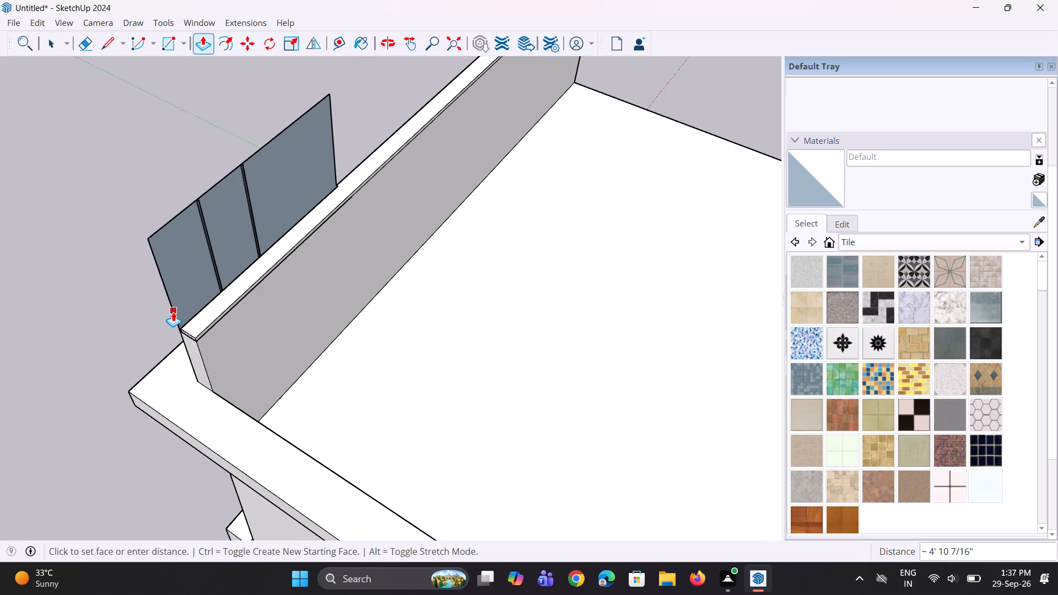
click(173, 312)
Examine the front facade and tower panel for leftover seam lines from the parapet cap.
middle_drag(154, 339, 634, 258)
scroll(544, 233, down, 4)
middle_drag(531, 231, 599, 208)
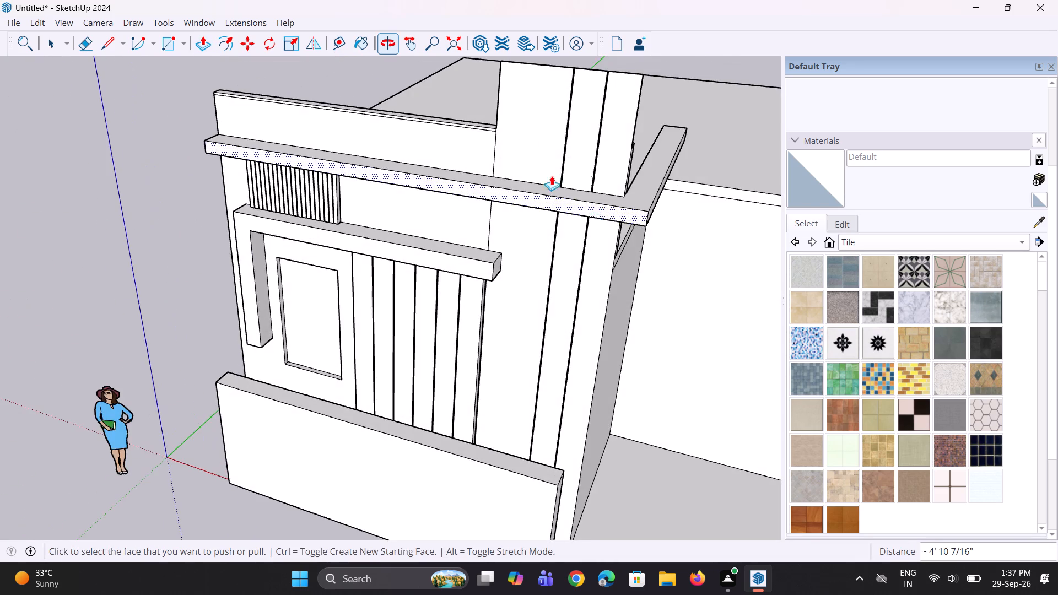
scroll(503, 111, up, 2)
middle_drag(485, 122, 581, 104)
key(space)
key(space)
scroll(416, 180, down, 4)
middle_drag(417, 176, 430, 131)
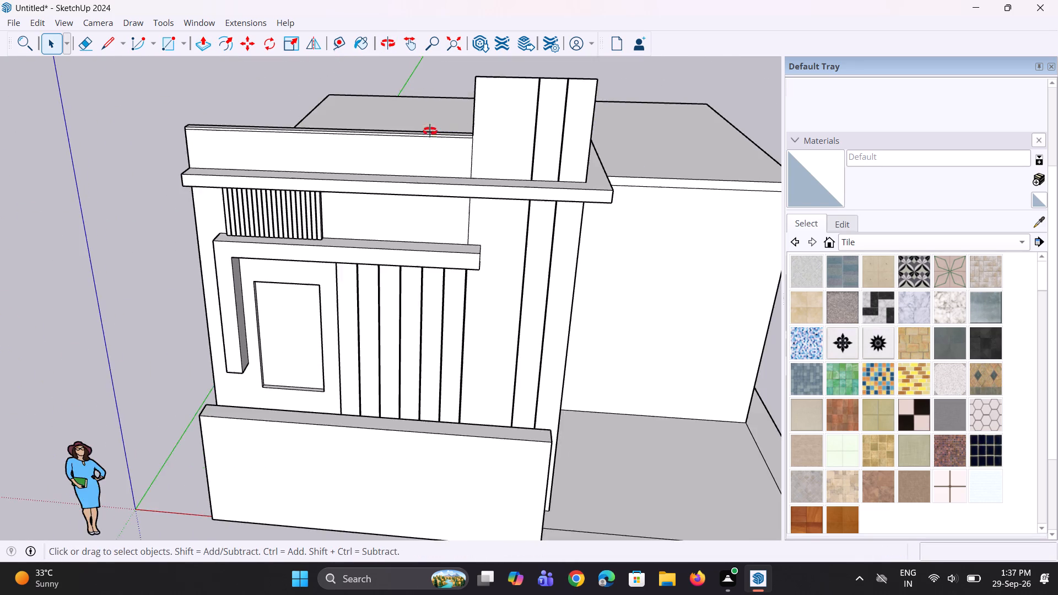
middle_drag(430, 131, 440, 88)
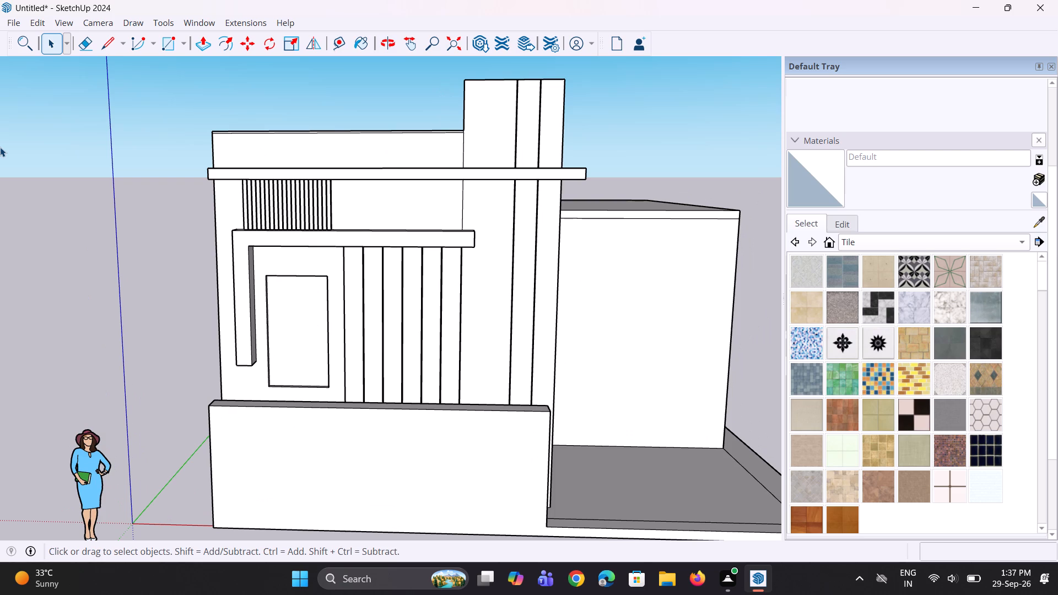
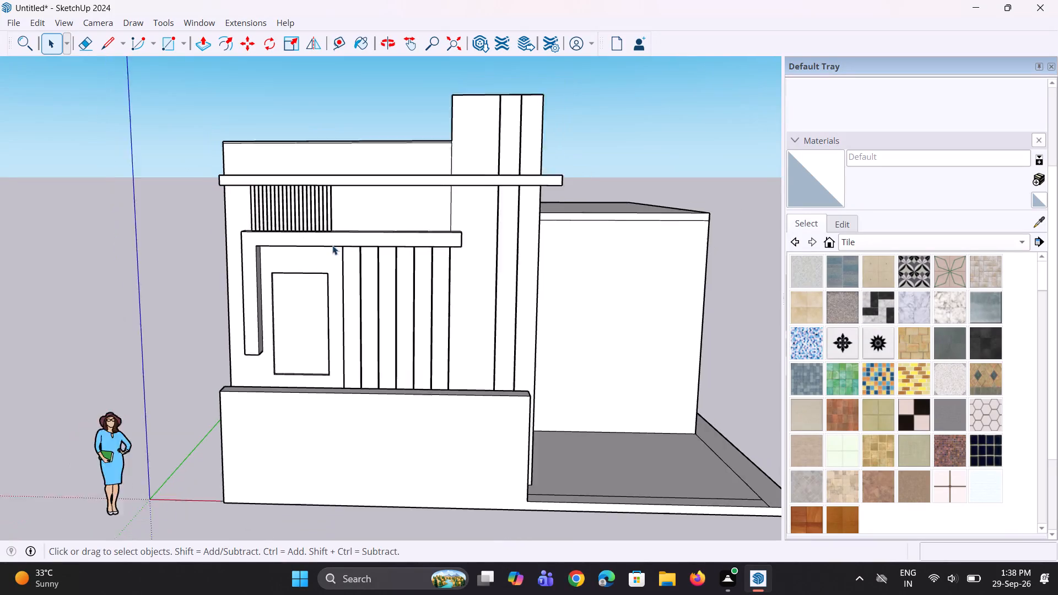
Examine the house front, its parapet, projecting bands and roof slab from several angles.
scroll(332, 245, down, 1)
middle_drag(295, 247, 628, 439)
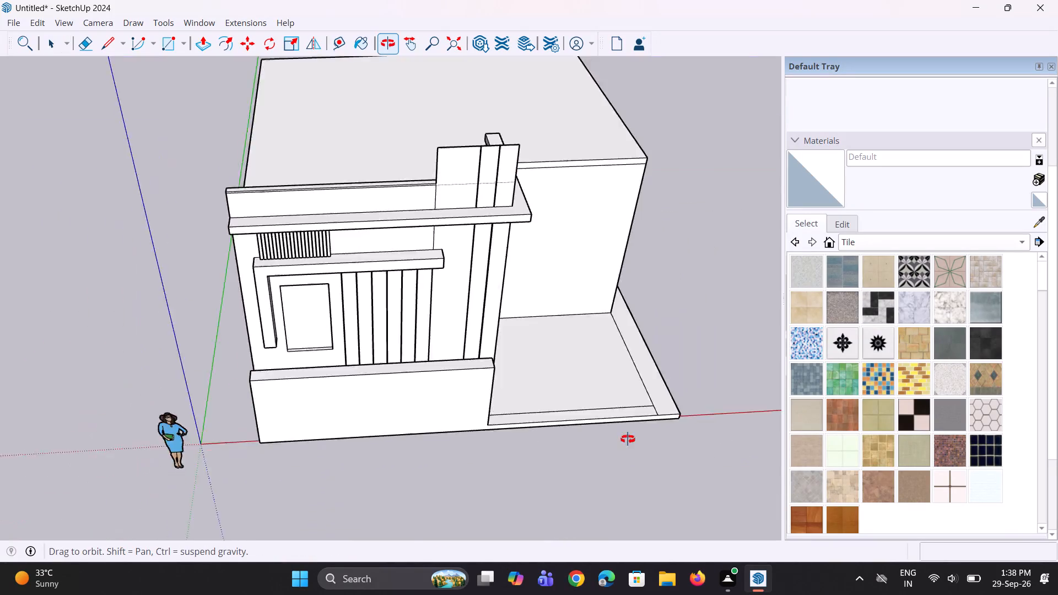
middle_drag(628, 439, 696, 423)
scroll(438, 270, down, 1)
middle_drag(439, 269, 214, 231)
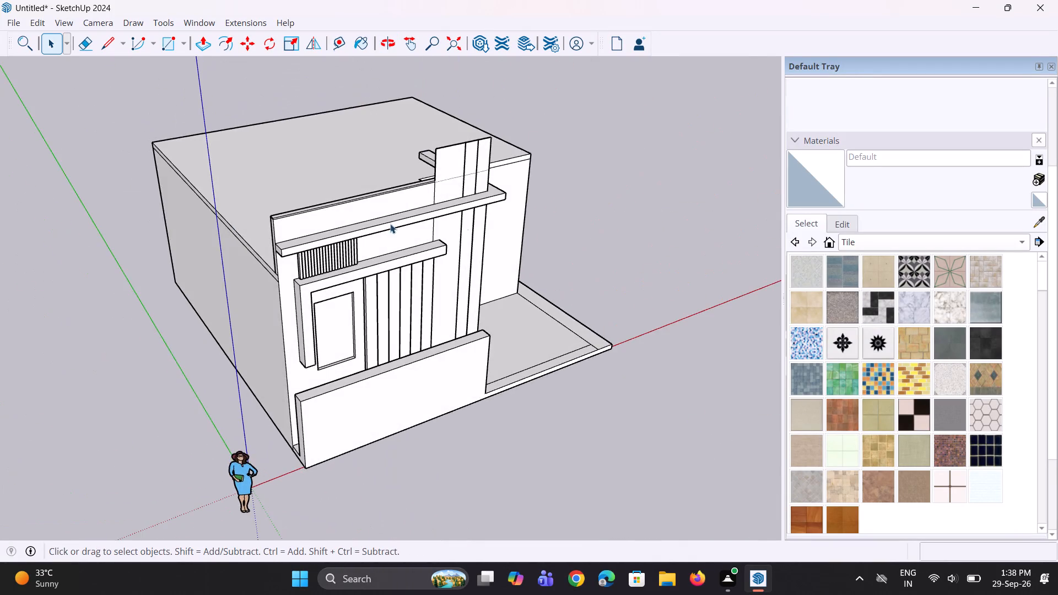
scroll(489, 204, up, 2)
scroll(398, 137, up, 5)
middle_drag(461, 234, 608, 155)
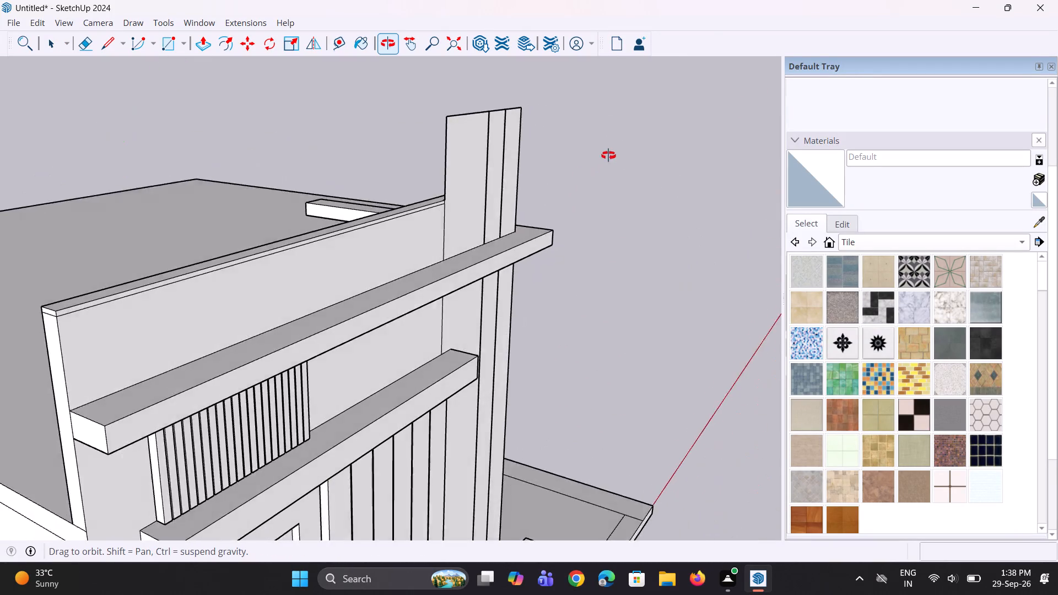
middle_drag(608, 155, 271, 199)
scroll(542, 235, down, 3)
middle_drag(483, 228, 320, 237)
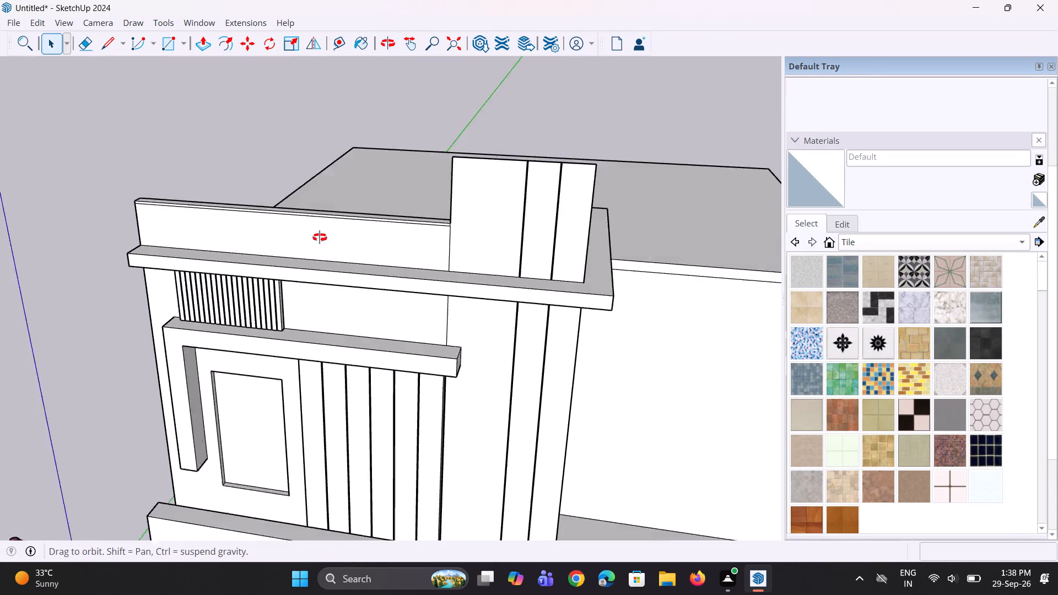
middle_drag(320, 237, 134, 191)
scroll(602, 263, down, 3)
middle_drag(531, 262, 445, 279)
scroll(456, 303, up, 3)
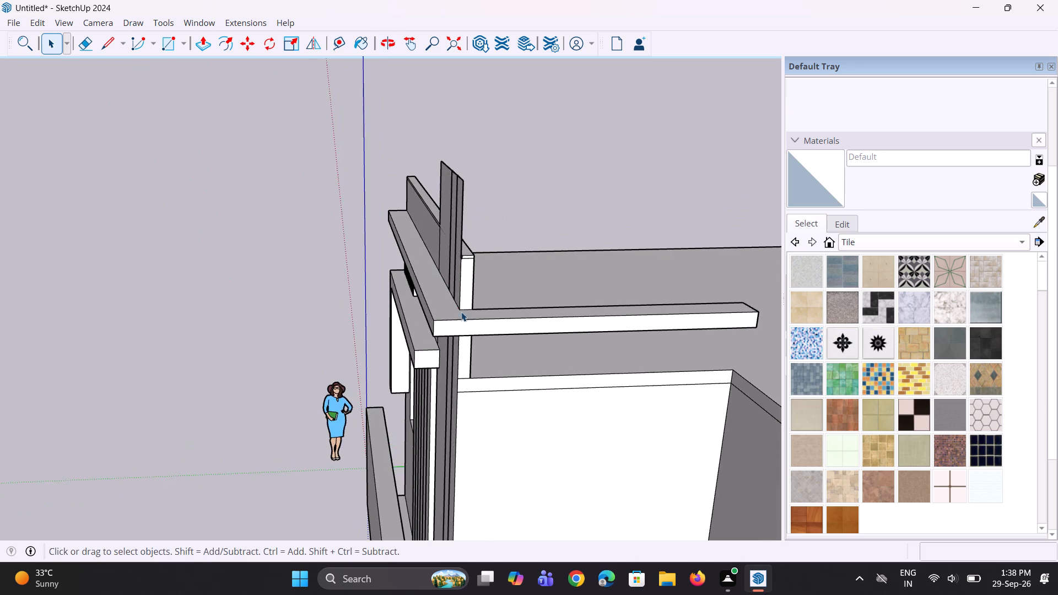
middle_drag(461, 312, 620, 305)
scroll(539, 291, down, 4)
middle_drag(539, 290, 601, 285)
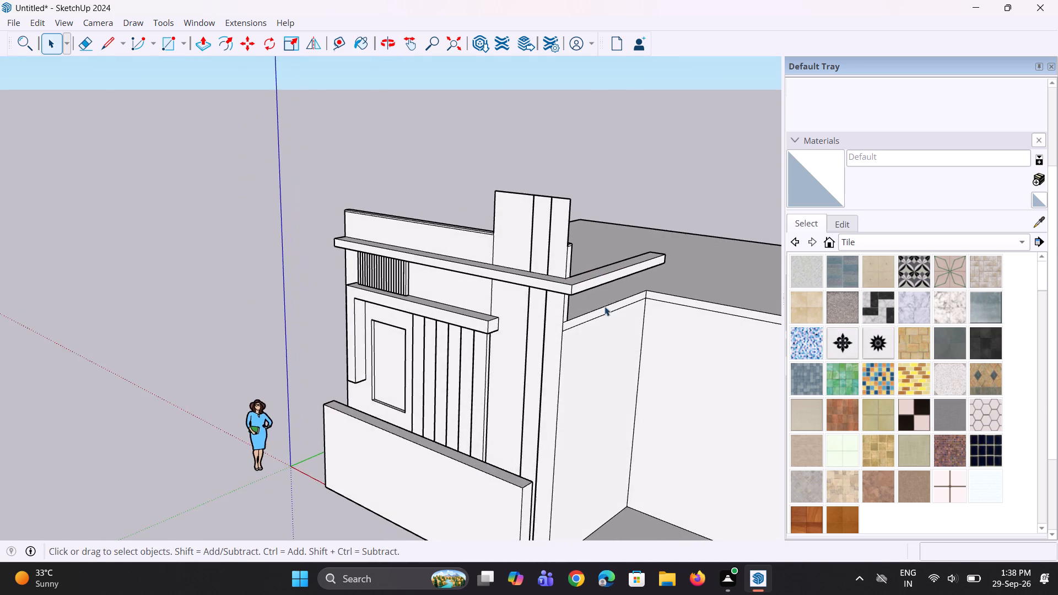
Push/Pull the roof slab's front edge face forward over the recessed open area by about 9' 8 3/8".
scroll(604, 307, down, 5)
middle_drag(668, 302, 604, 316)
key(p)
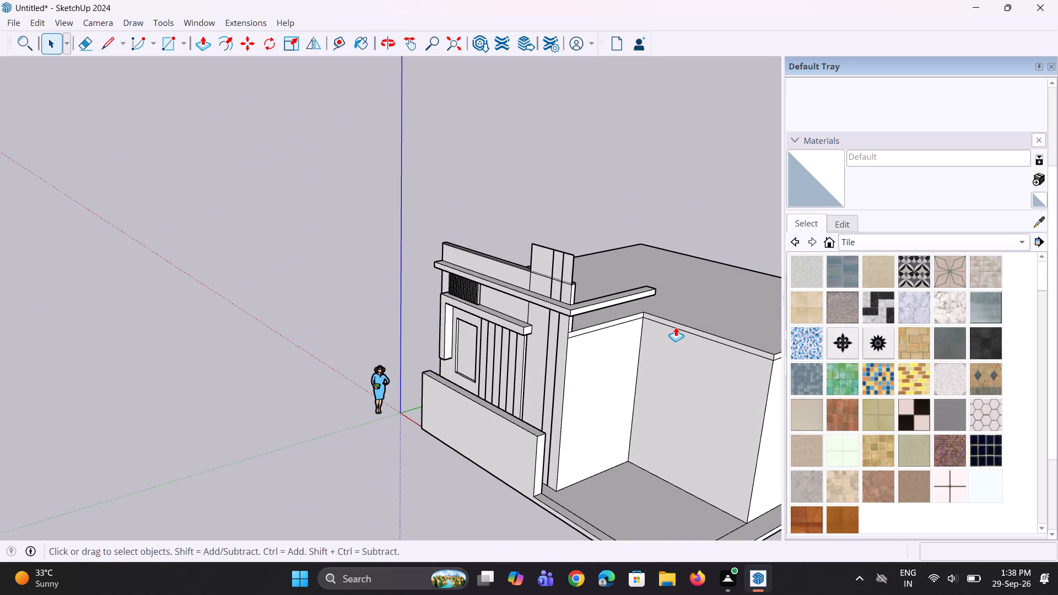
scroll(676, 327, up, 2)
click(677, 326)
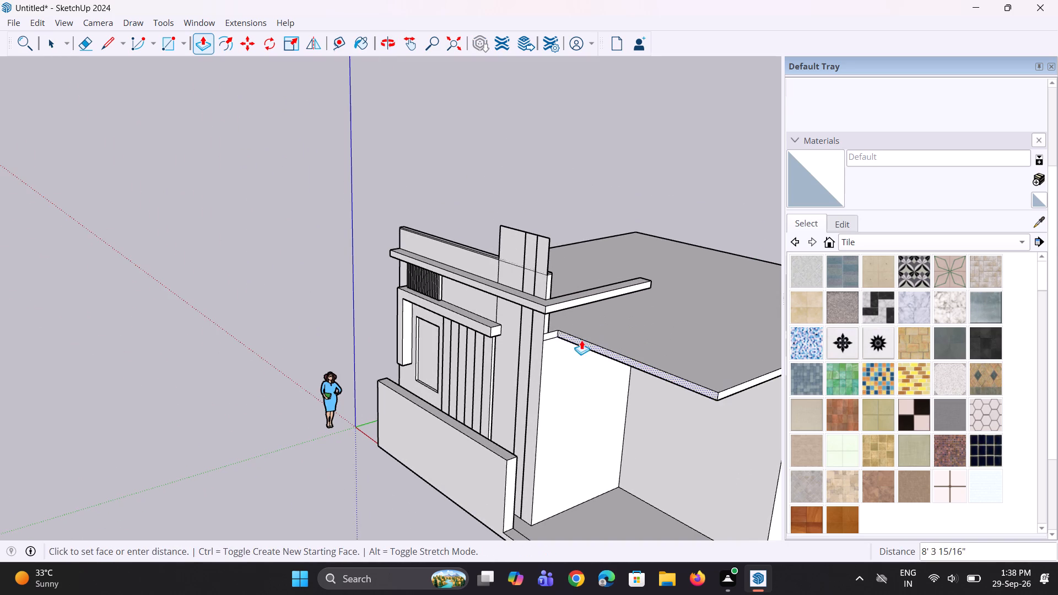
click(533, 328)
middle_drag(545, 331, 542, 351)
scroll(556, 321, up, 3)
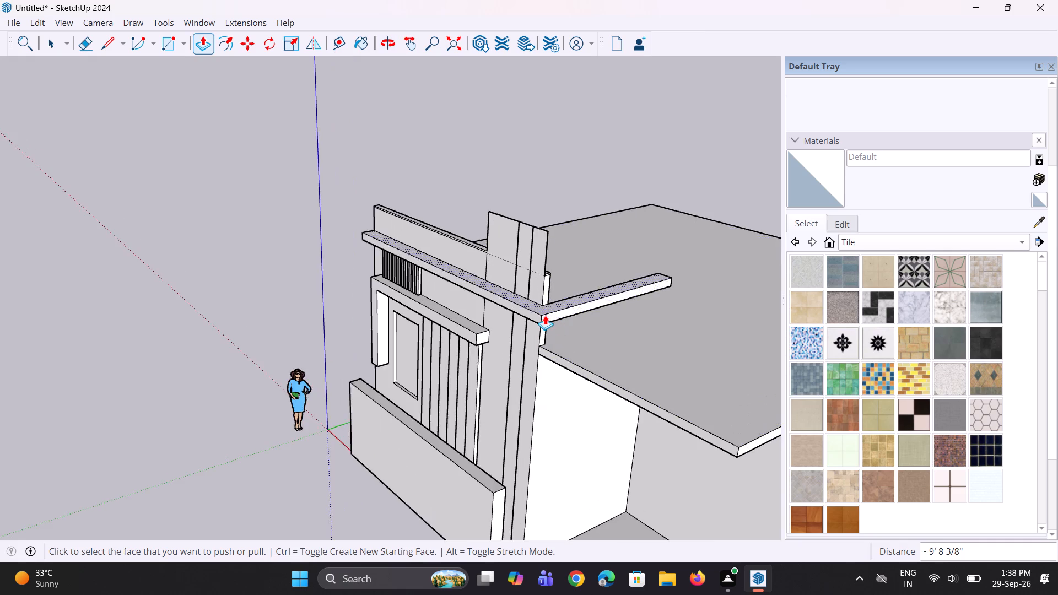
scroll(545, 315, up, 2)
key(space)
Push/Pull the back face of the front parapet wall to thicken it by 4 1/2".
scroll(582, 370, down, 3)
middle_drag(585, 363, 431, 324)
scroll(476, 353, up, 2)
middle_drag(385, 346, 312, 342)
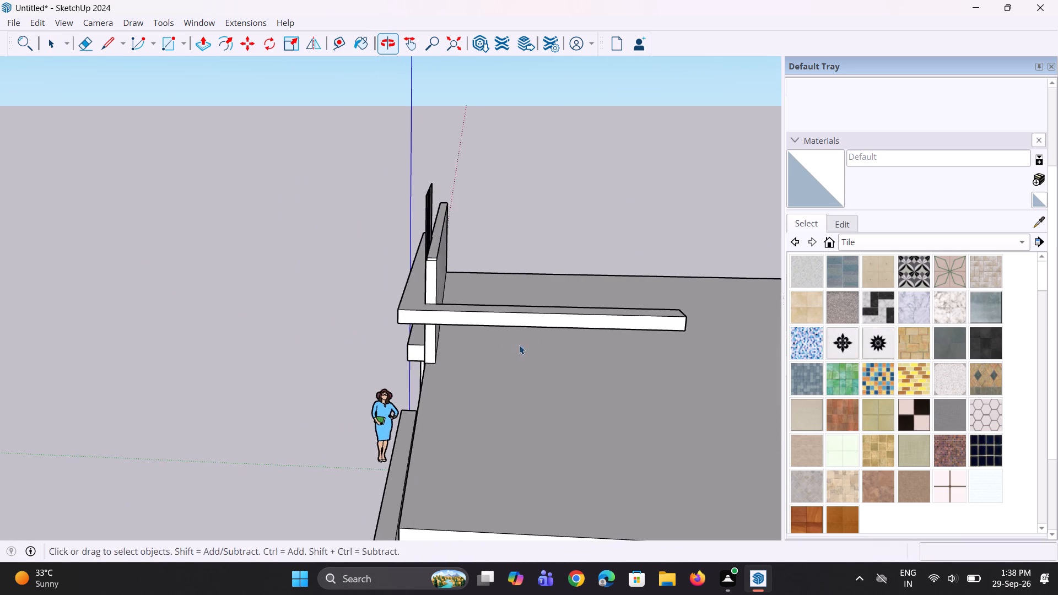
middle_drag(477, 348, 370, 351)
scroll(363, 348, up, 3)
key(p)
click(376, 340)
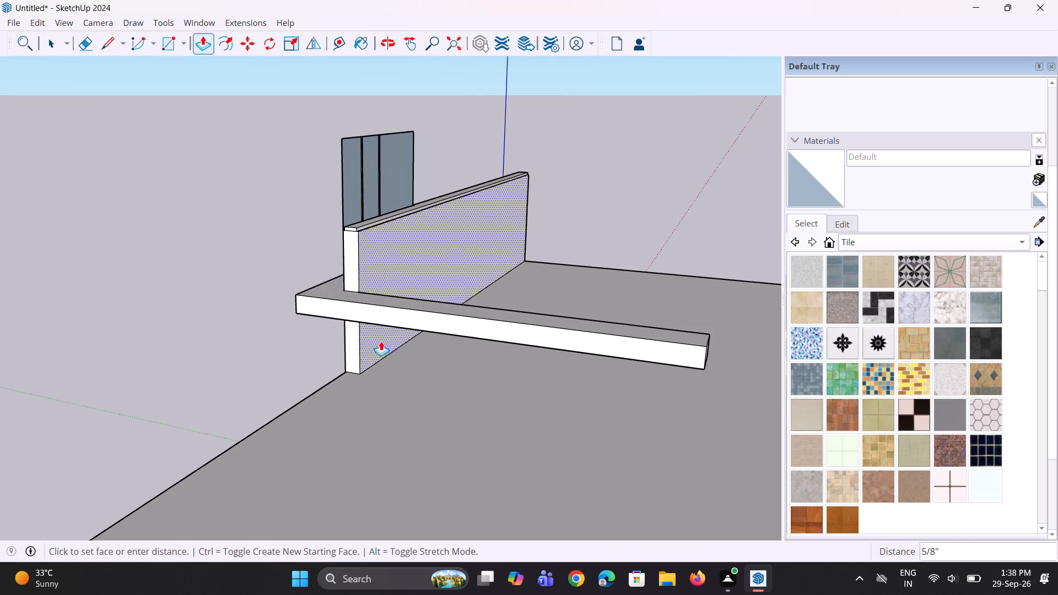
click(386, 347)
Push/Pull the narrow back side of the parapet's raised top strip until it is flush with the thickened back face.
scroll(386, 347, down, 5)
middle_drag(386, 336, 481, 345)
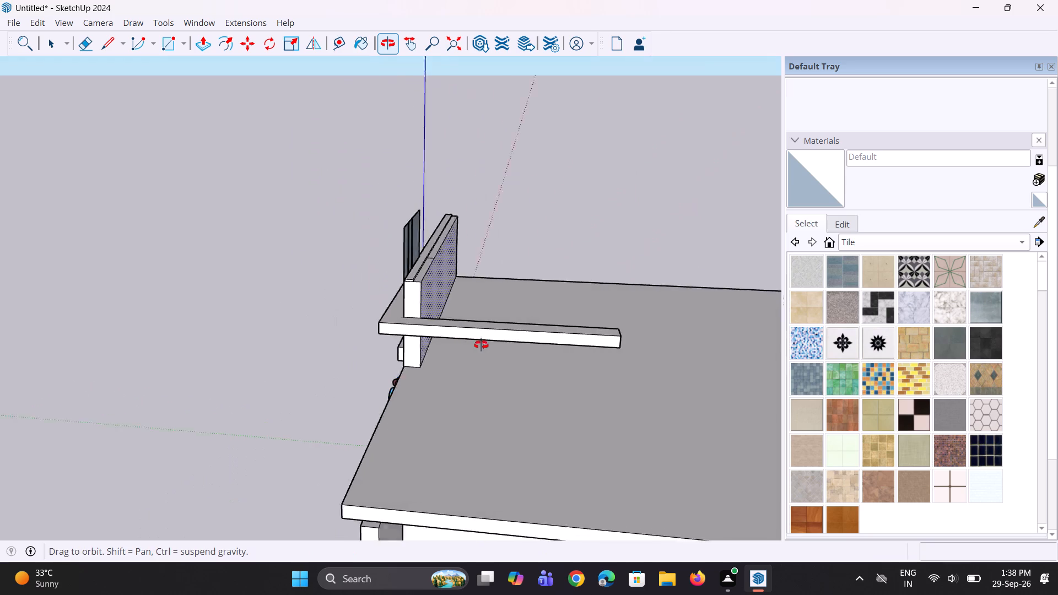
middle_drag(481, 345, 501, 346)
middle_drag(437, 366, 464, 359)
scroll(430, 283, up, 2)
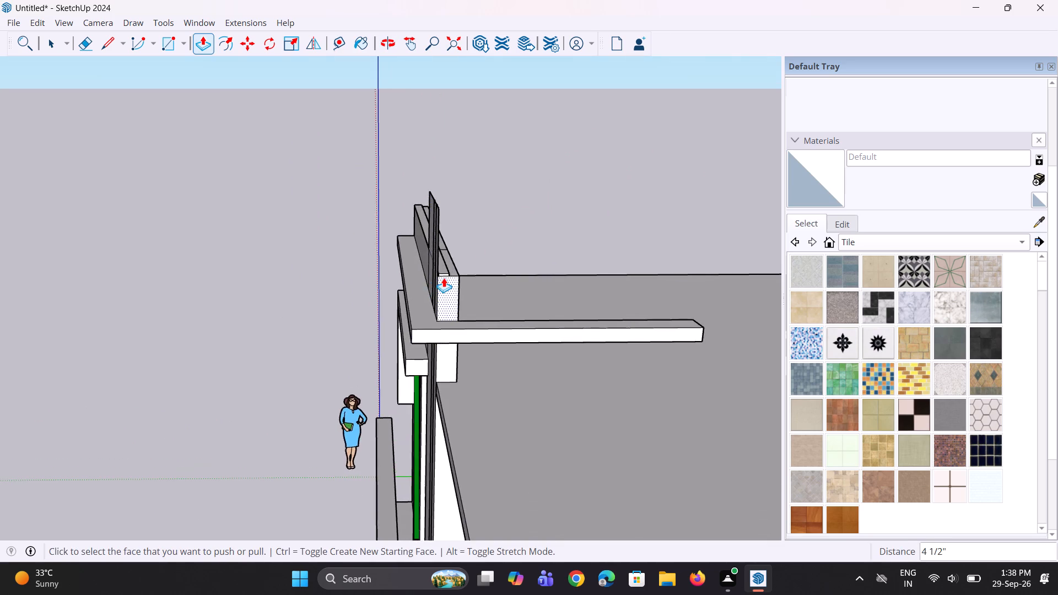
middle_drag(445, 278, 348, 295)
scroll(384, 280, up, 6)
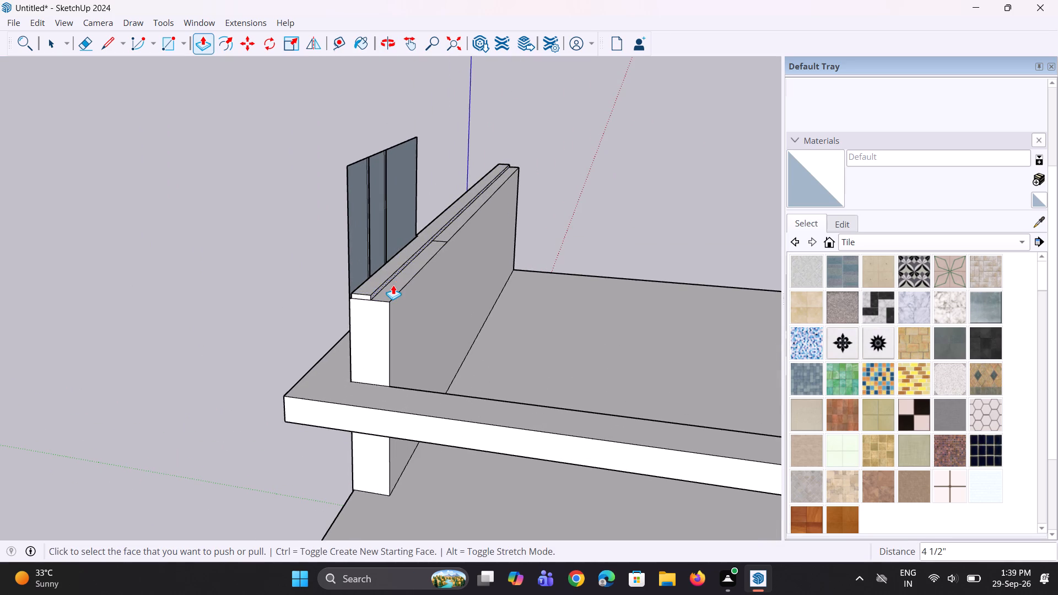
click(387, 279)
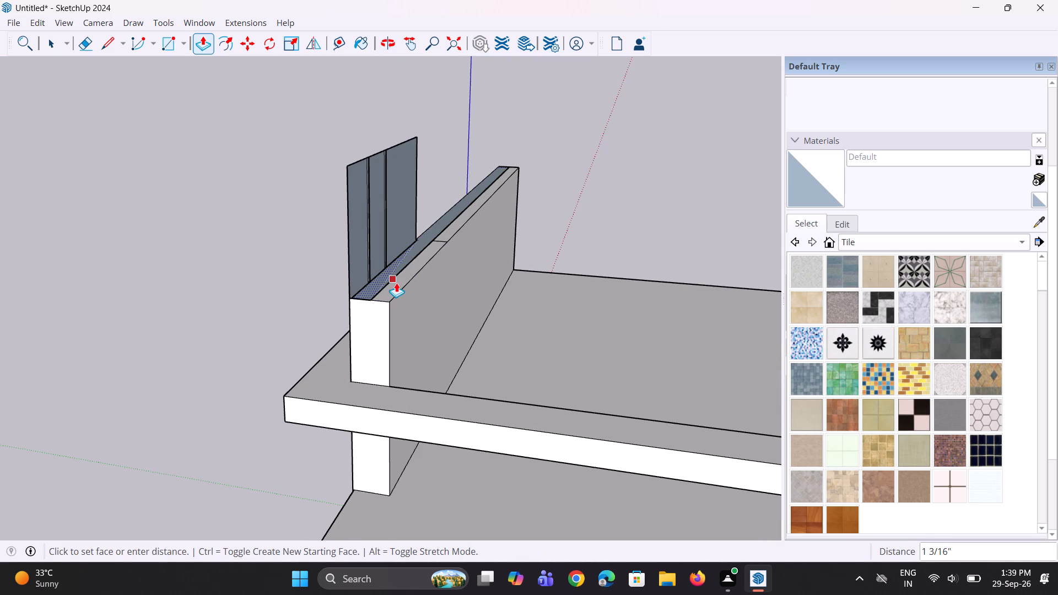
key(Escape)
scroll(394, 281, up, 2)
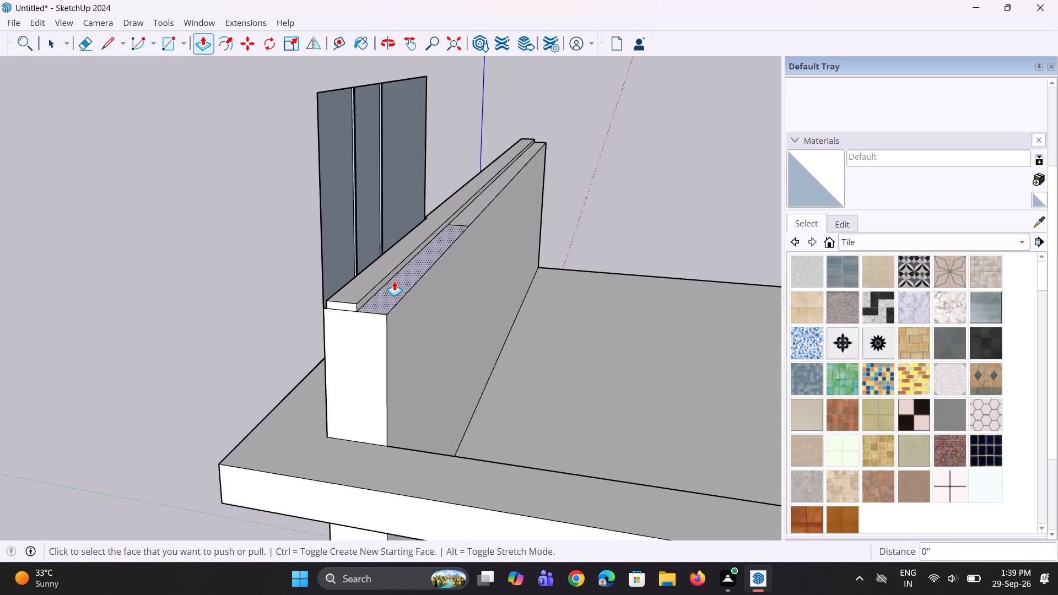
scroll(394, 281, up, 8)
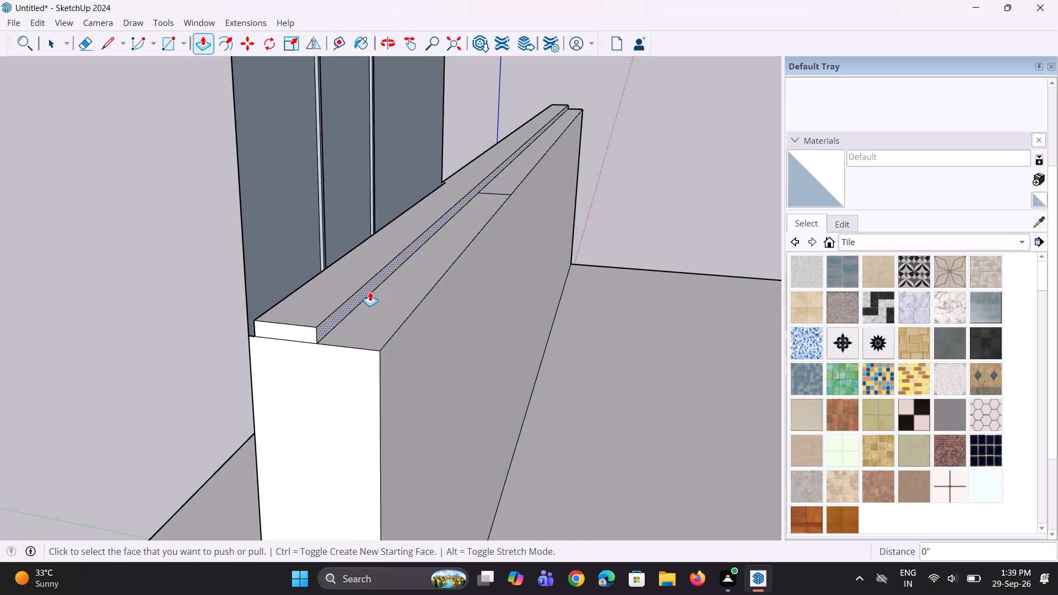
click(370, 291)
click(412, 316)
Erase the leftover seam lines below the parapet's top on its back face and end face.
middle_drag(412, 323, 411, 322)
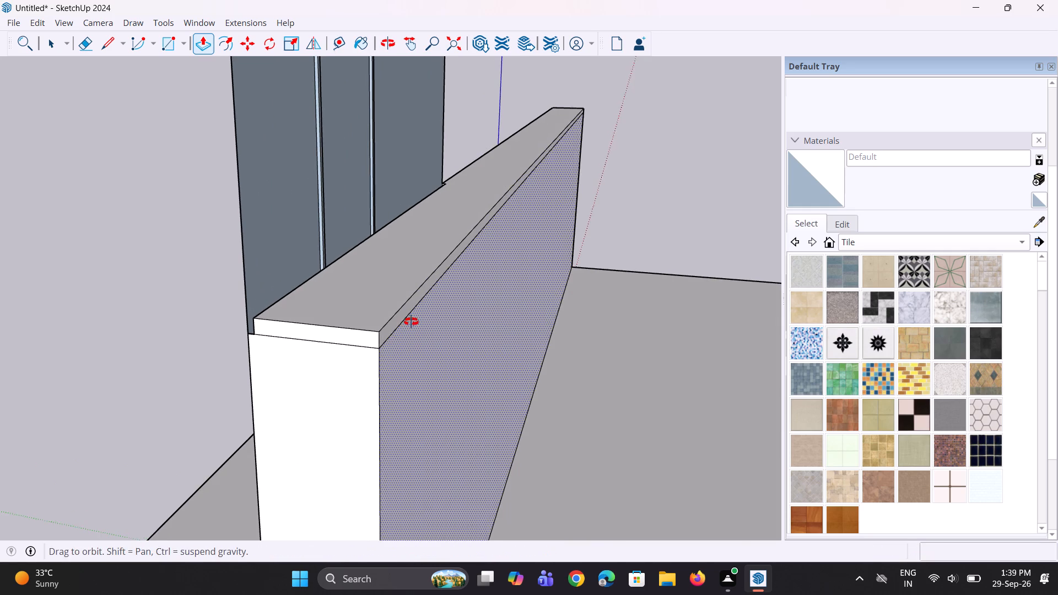
middle_drag(411, 322, 404, 321)
key(space)
key(e)
click(399, 318)
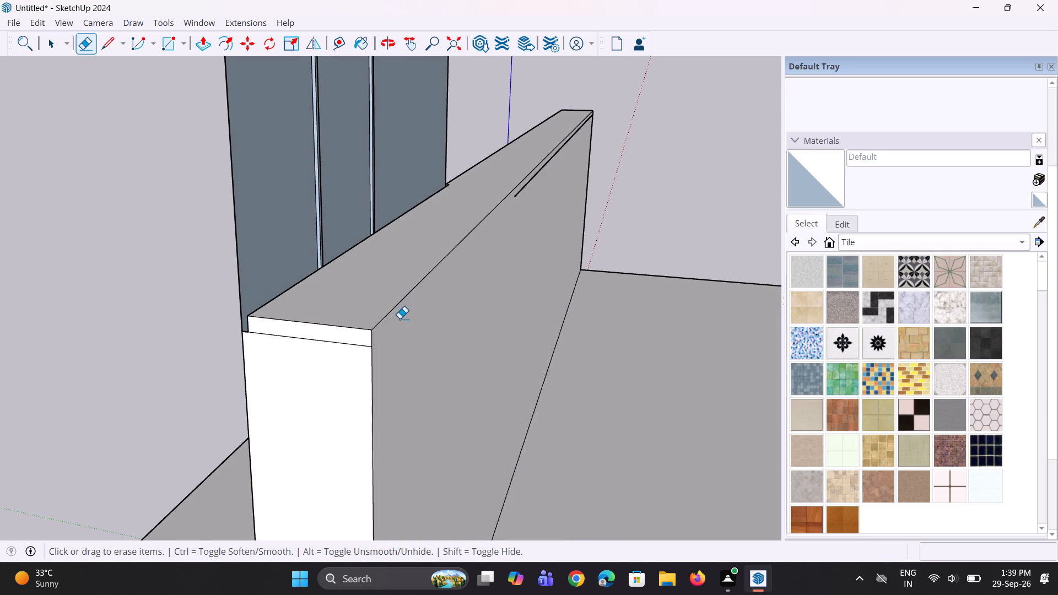
scroll(539, 182, up, 6)
click(523, 182)
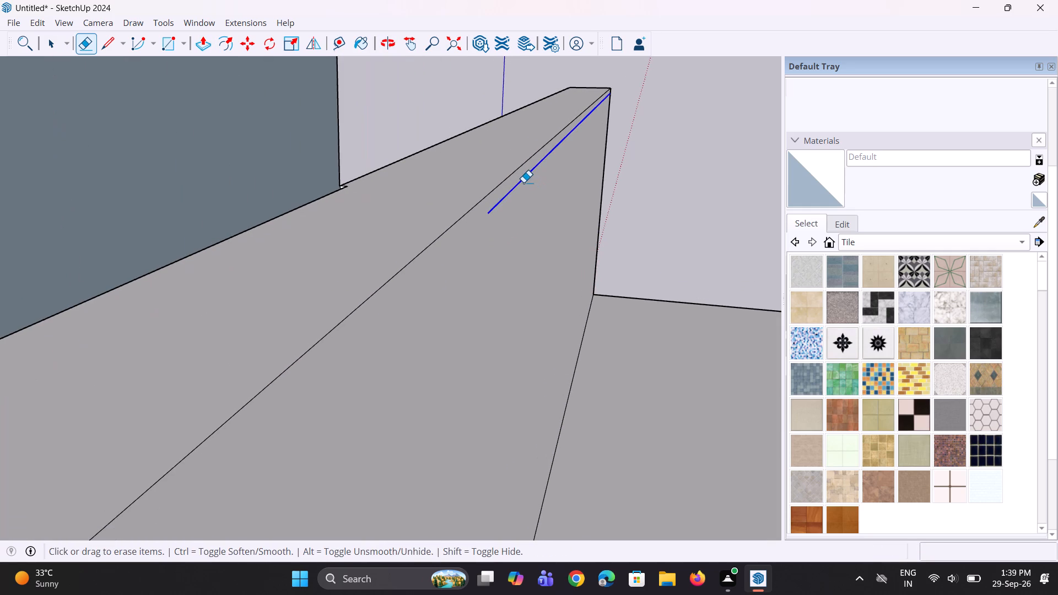
scroll(521, 229, down, 10)
middle_drag(452, 271, 474, 270)
scroll(454, 320, up, 3)
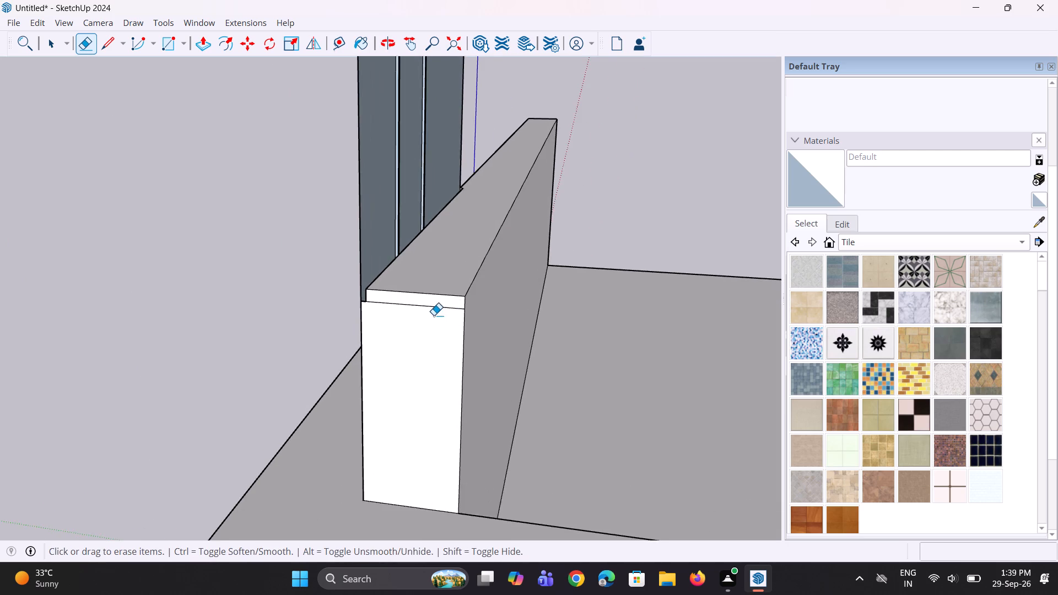
scroll(434, 315, up, 2)
click(425, 304)
Erase the remaining seam line just below the top of the parapet's front face.
middle_drag(402, 336, 518, 344)
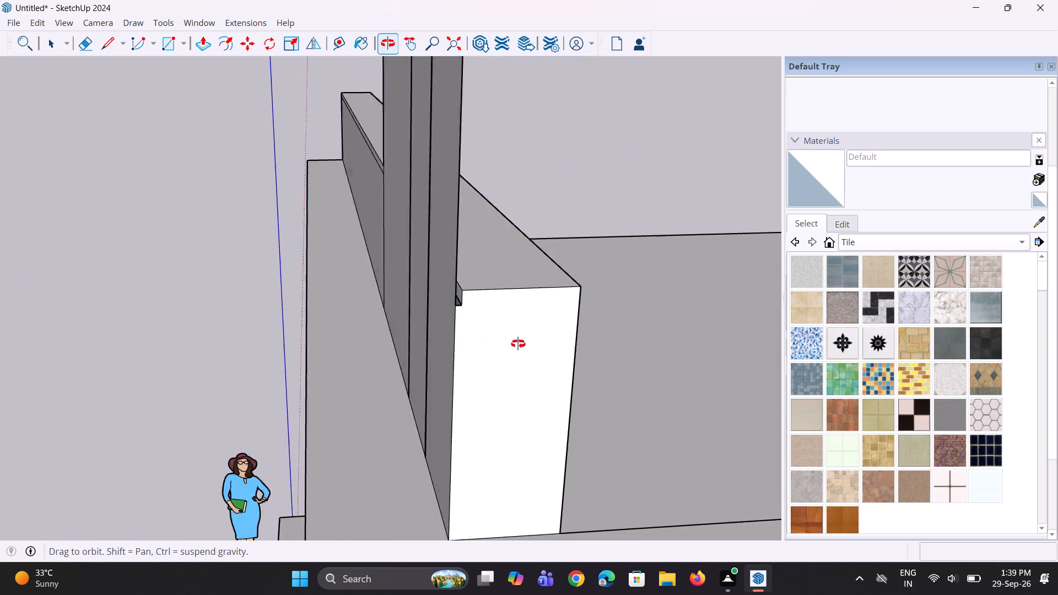
middle_drag(518, 344, 526, 335)
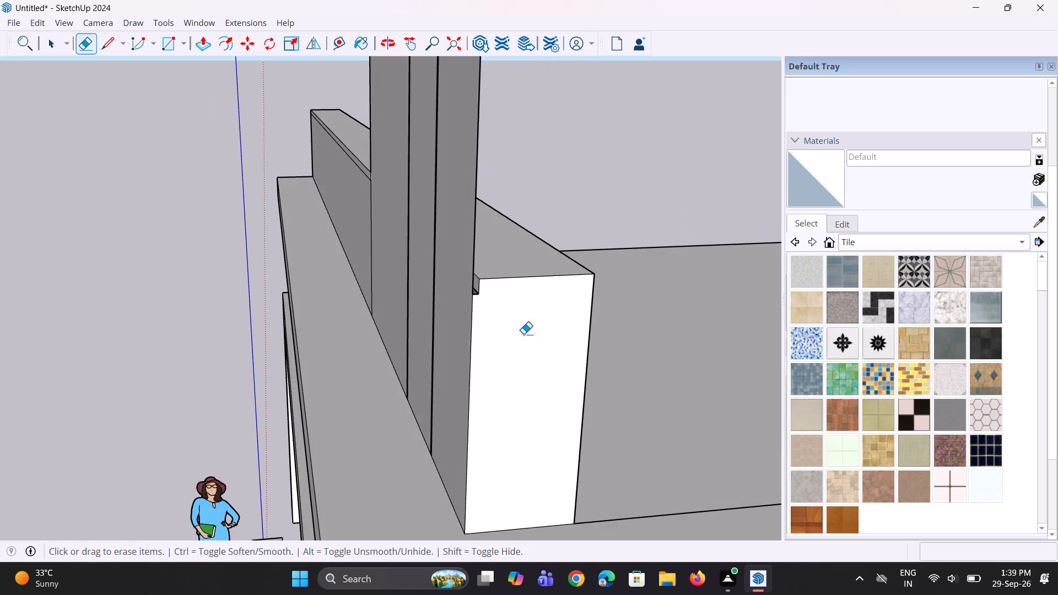
middle_drag(523, 334, 881, 339)
scroll(386, 286, down, 13)
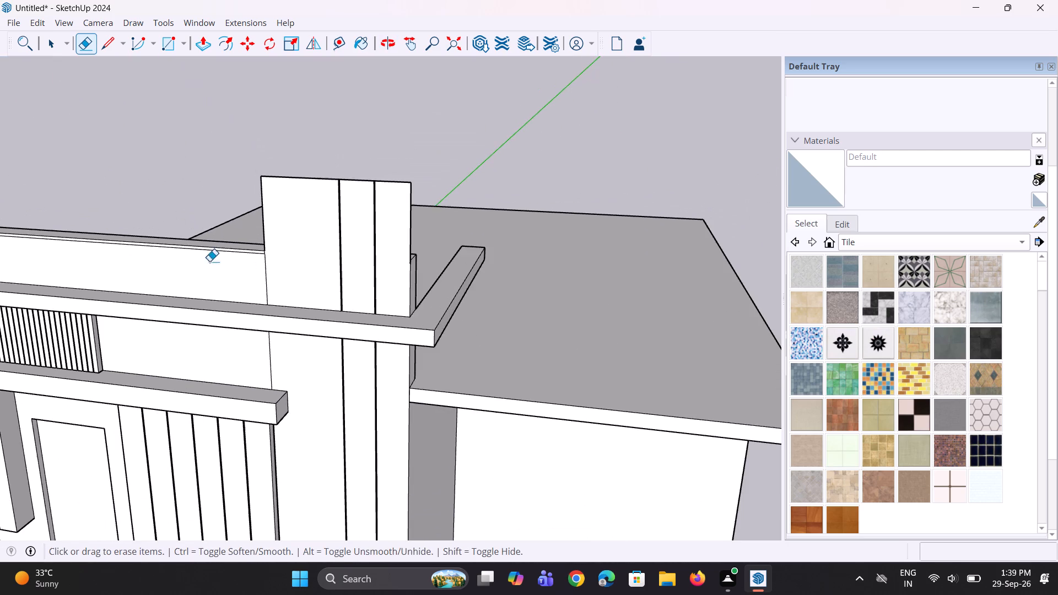
middle_drag(125, 251, 143, 244)
scroll(152, 252, up, 11)
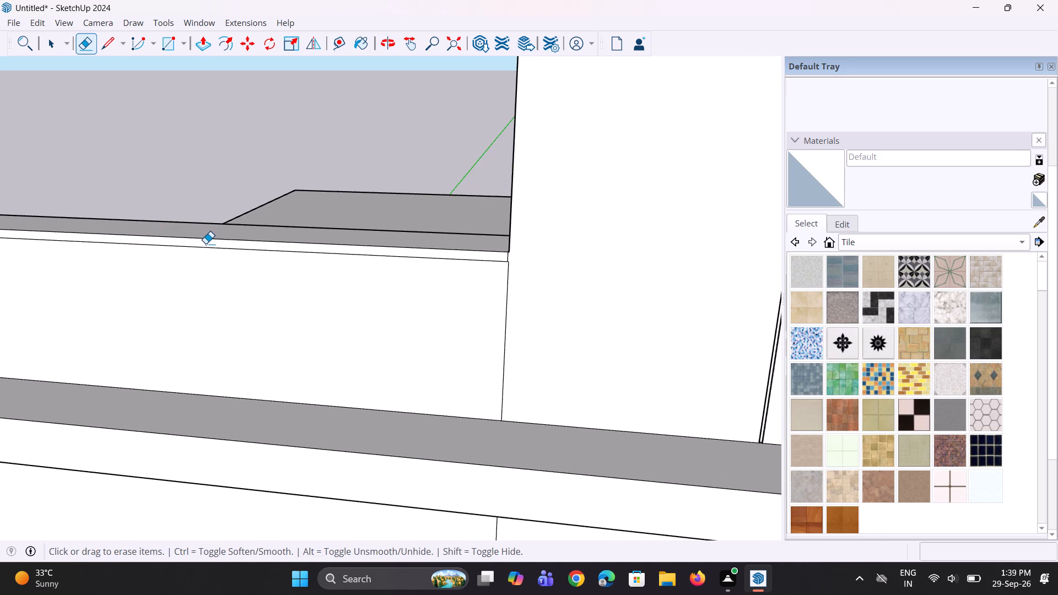
click(209, 248)
Examine the cleaned parapet, the facade panels and the extended roof slab from the front and side.
scroll(294, 257, down, 7)
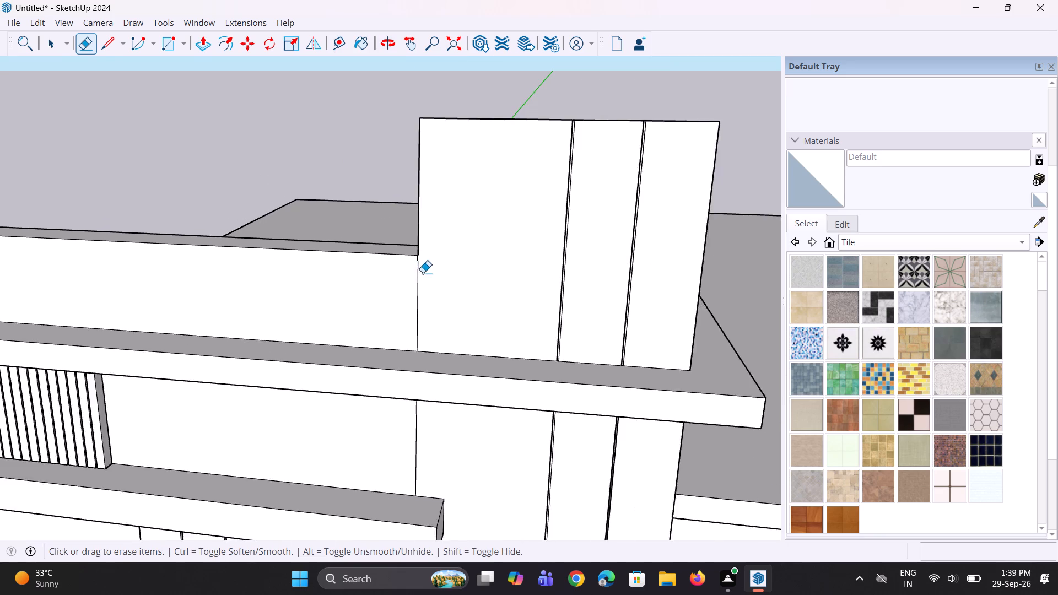
scroll(423, 273, down, 7)
scroll(169, 263, up, 3)
middle_drag(552, 308, 271, 287)
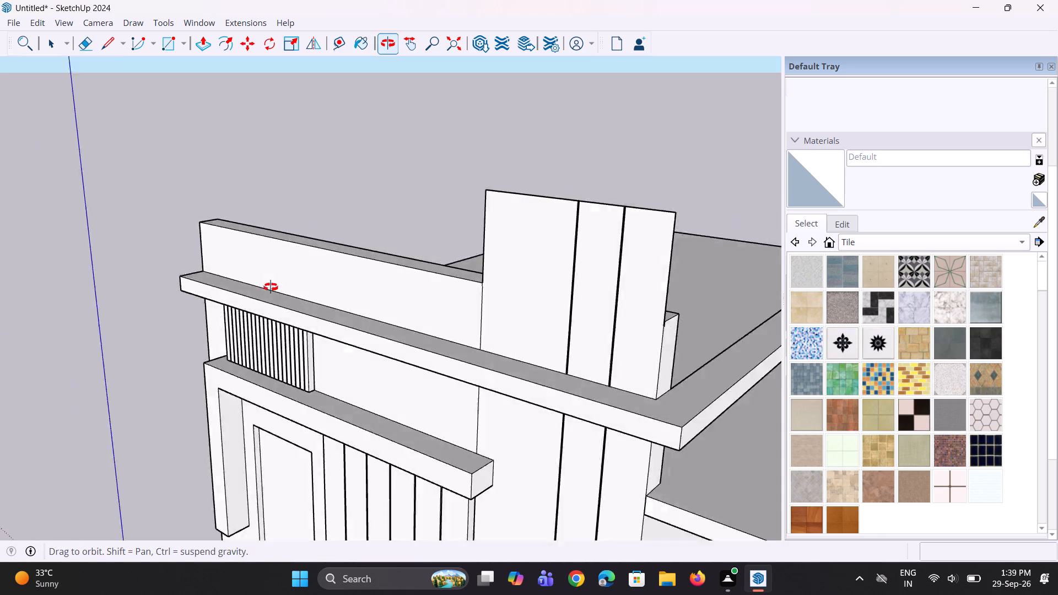
middle_drag(271, 287, 234, 281)
scroll(524, 340, down, 4)
middle_drag(529, 339, 289, 317)
scroll(377, 331, up, 2)
middle_drag(315, 332, 334, 334)
middle_drag(377, 342, 388, 342)
scroll(405, 253, down, 11)
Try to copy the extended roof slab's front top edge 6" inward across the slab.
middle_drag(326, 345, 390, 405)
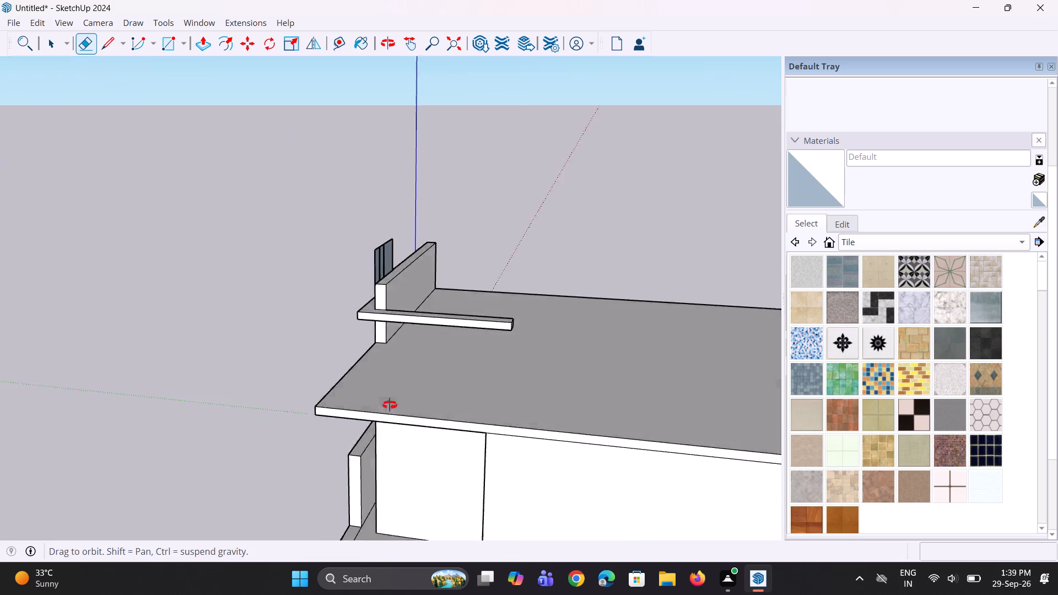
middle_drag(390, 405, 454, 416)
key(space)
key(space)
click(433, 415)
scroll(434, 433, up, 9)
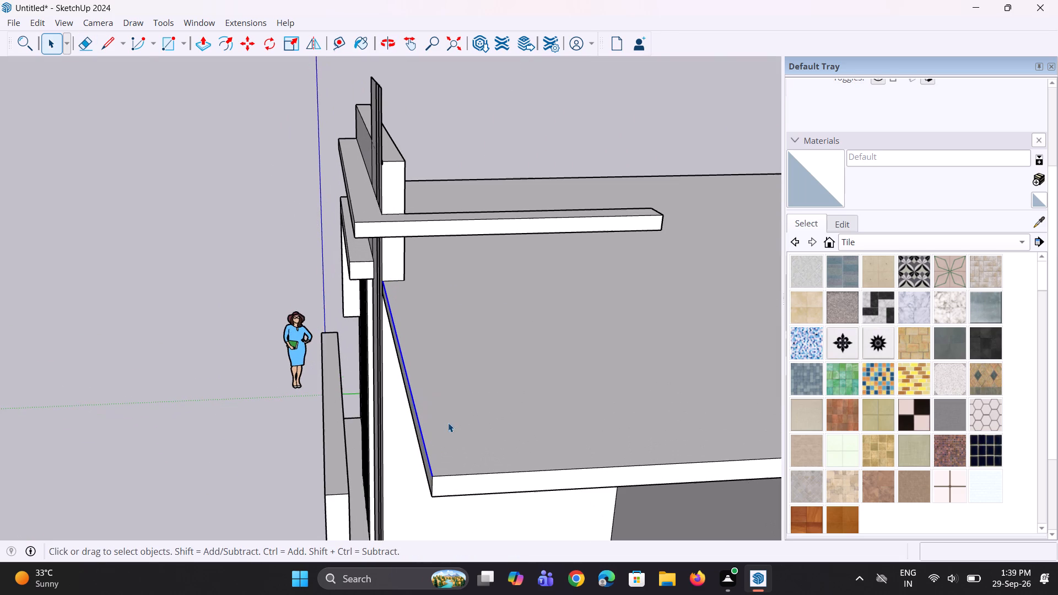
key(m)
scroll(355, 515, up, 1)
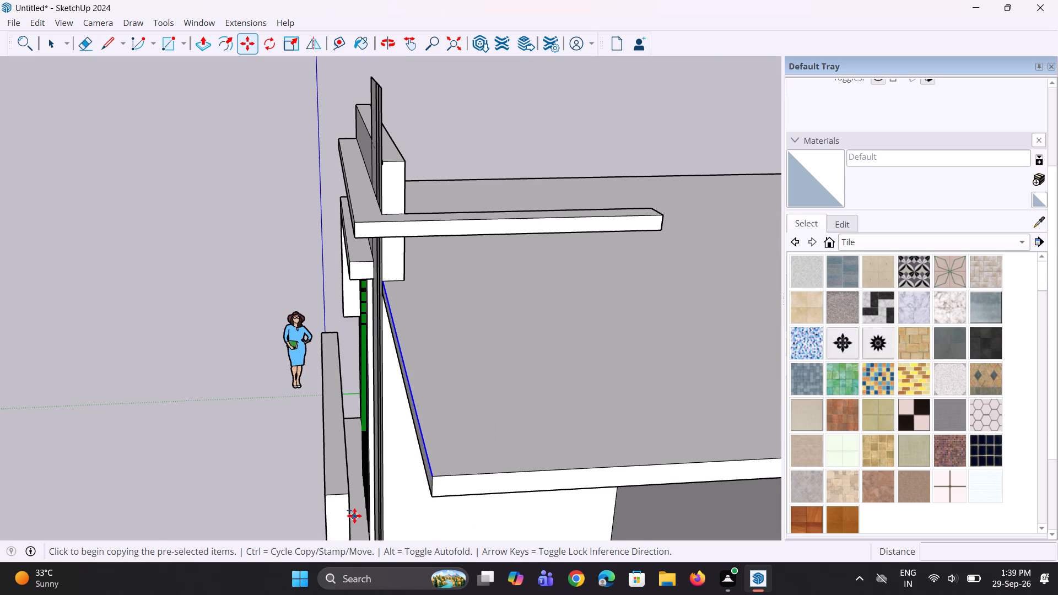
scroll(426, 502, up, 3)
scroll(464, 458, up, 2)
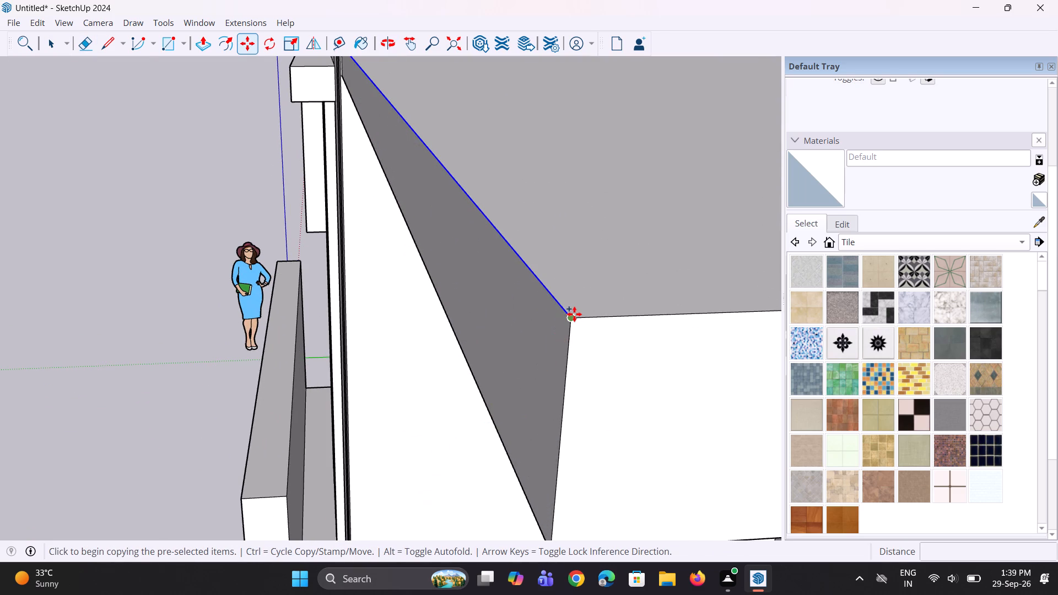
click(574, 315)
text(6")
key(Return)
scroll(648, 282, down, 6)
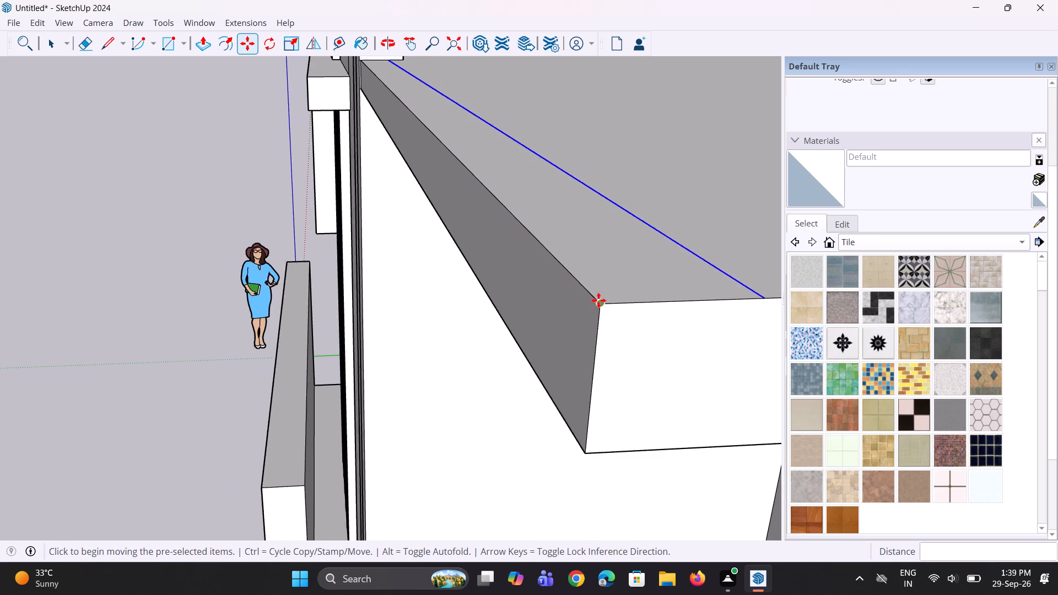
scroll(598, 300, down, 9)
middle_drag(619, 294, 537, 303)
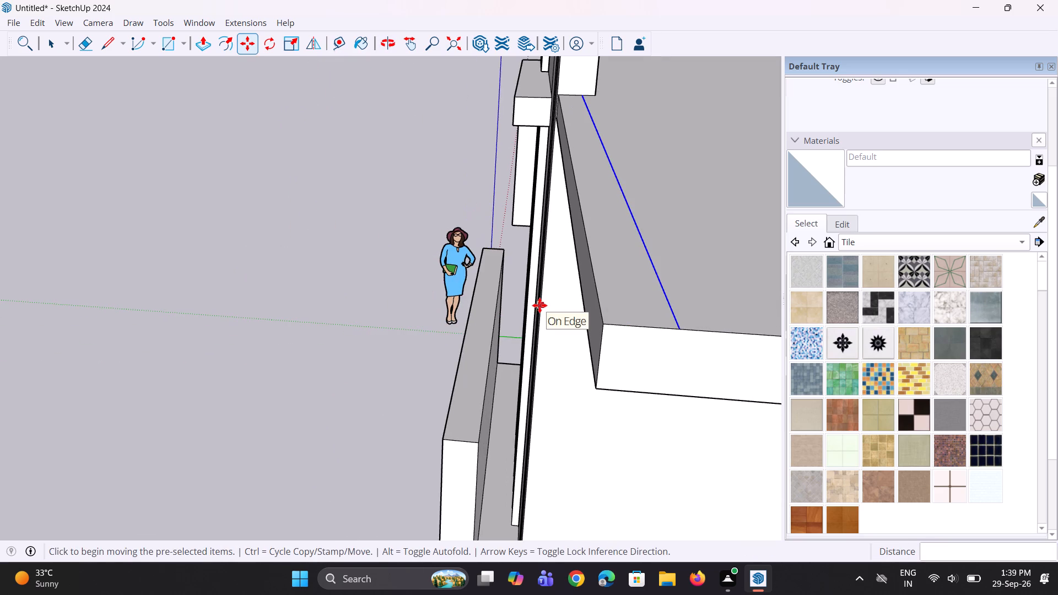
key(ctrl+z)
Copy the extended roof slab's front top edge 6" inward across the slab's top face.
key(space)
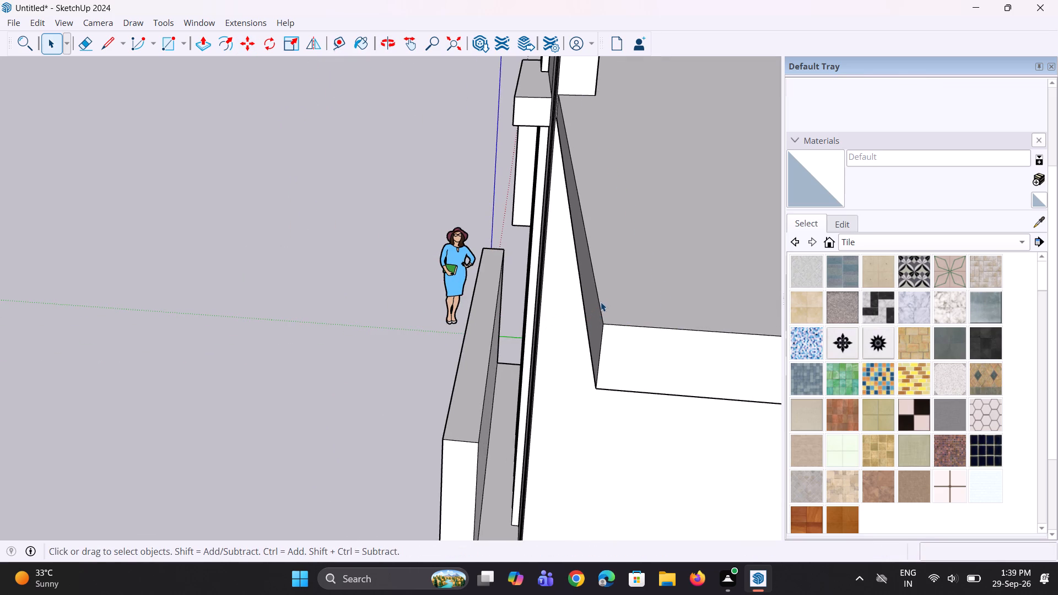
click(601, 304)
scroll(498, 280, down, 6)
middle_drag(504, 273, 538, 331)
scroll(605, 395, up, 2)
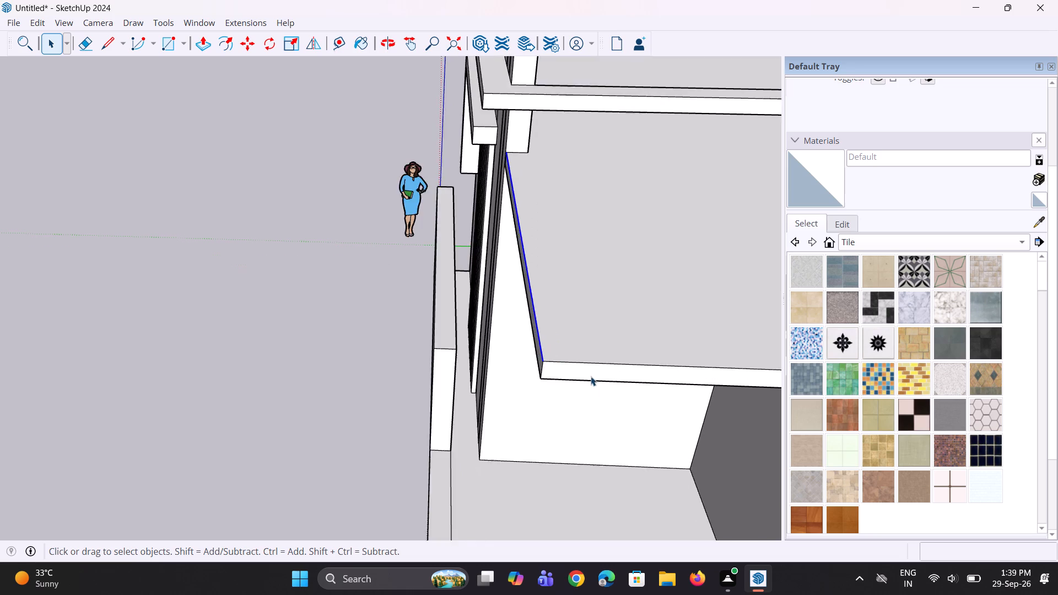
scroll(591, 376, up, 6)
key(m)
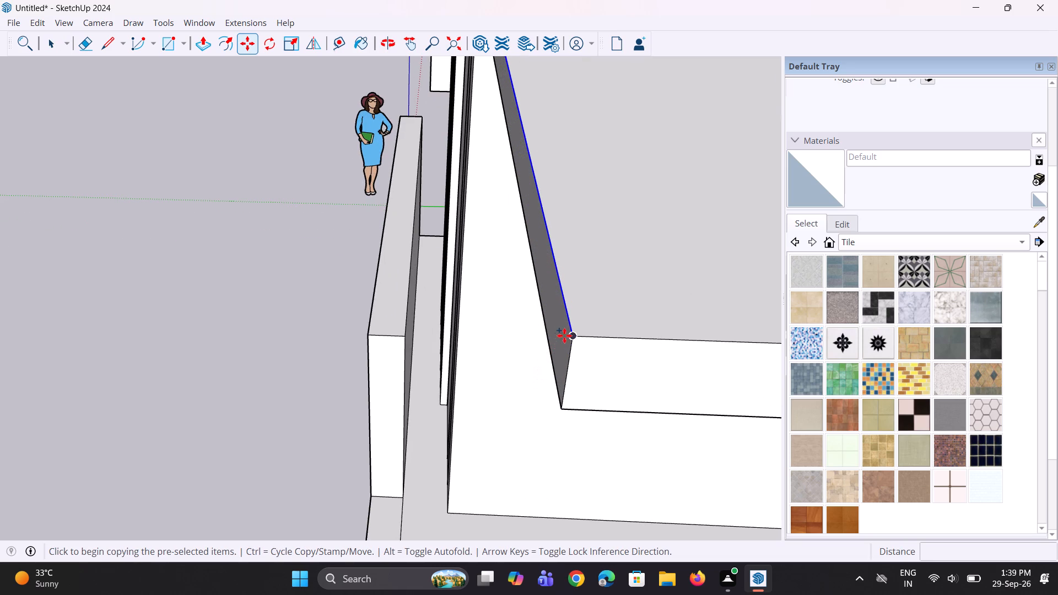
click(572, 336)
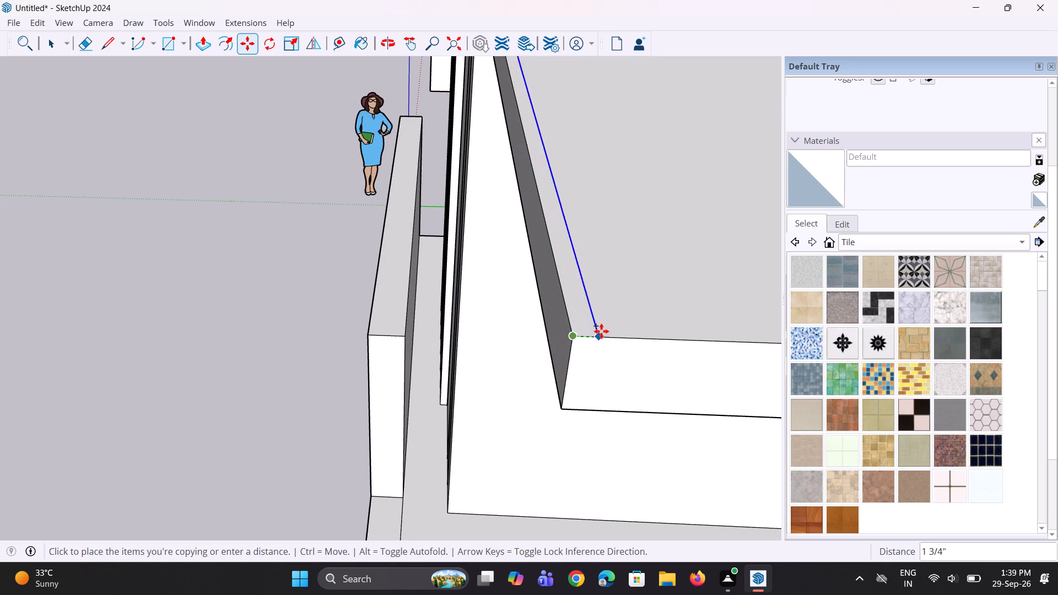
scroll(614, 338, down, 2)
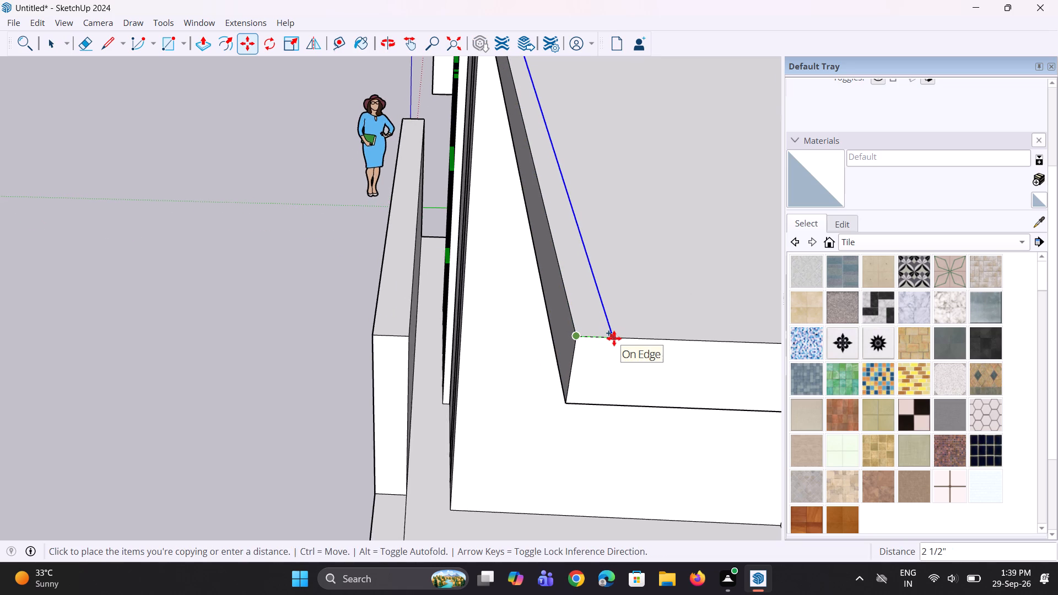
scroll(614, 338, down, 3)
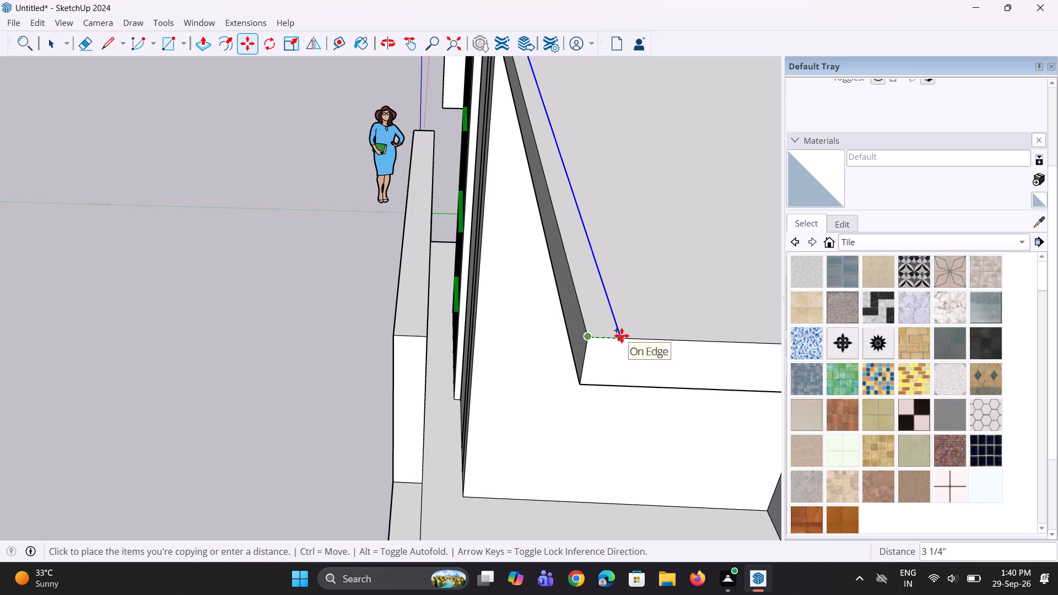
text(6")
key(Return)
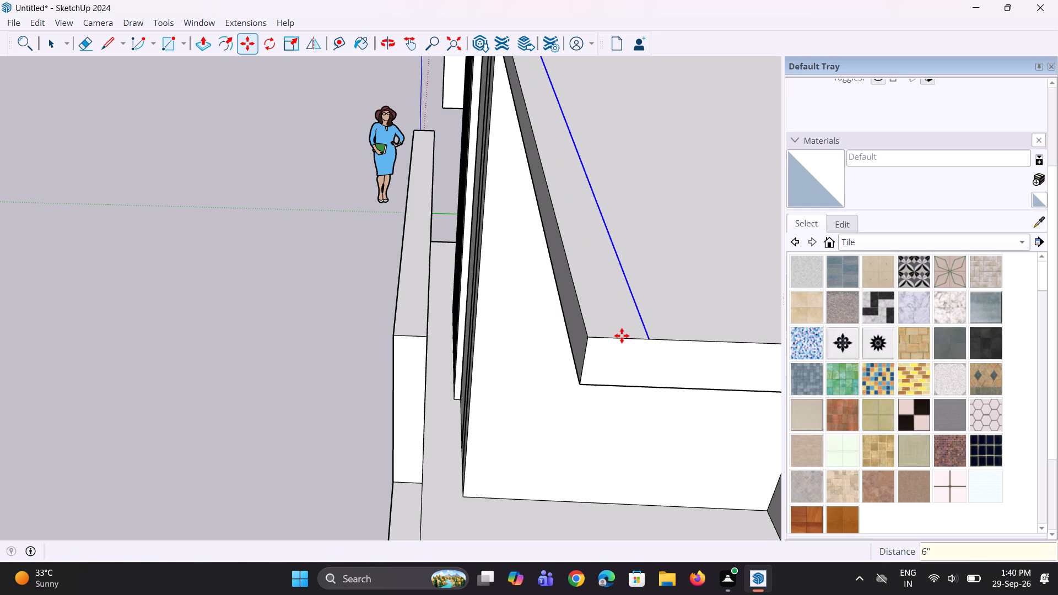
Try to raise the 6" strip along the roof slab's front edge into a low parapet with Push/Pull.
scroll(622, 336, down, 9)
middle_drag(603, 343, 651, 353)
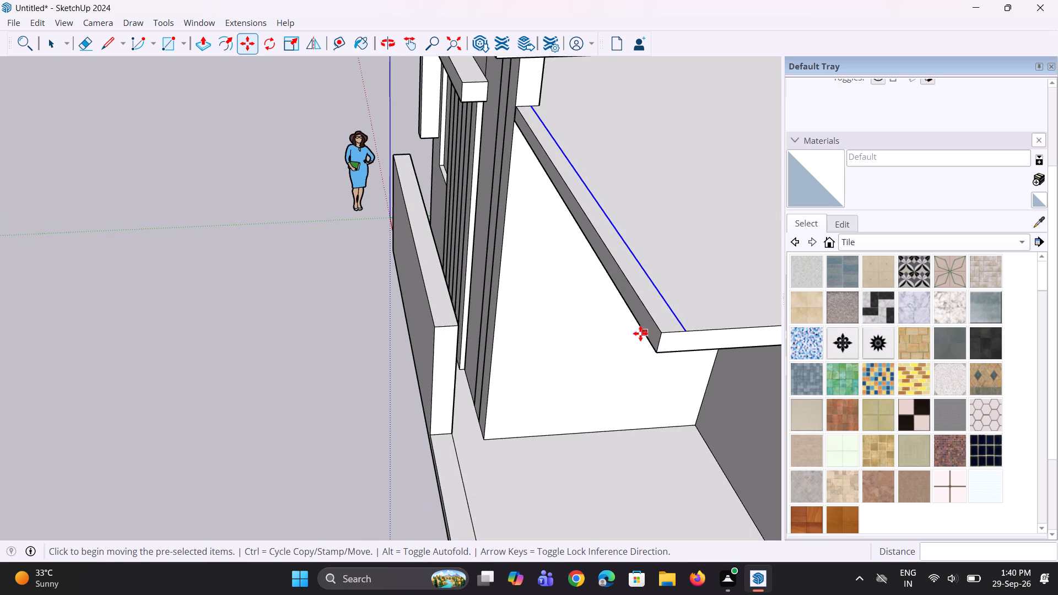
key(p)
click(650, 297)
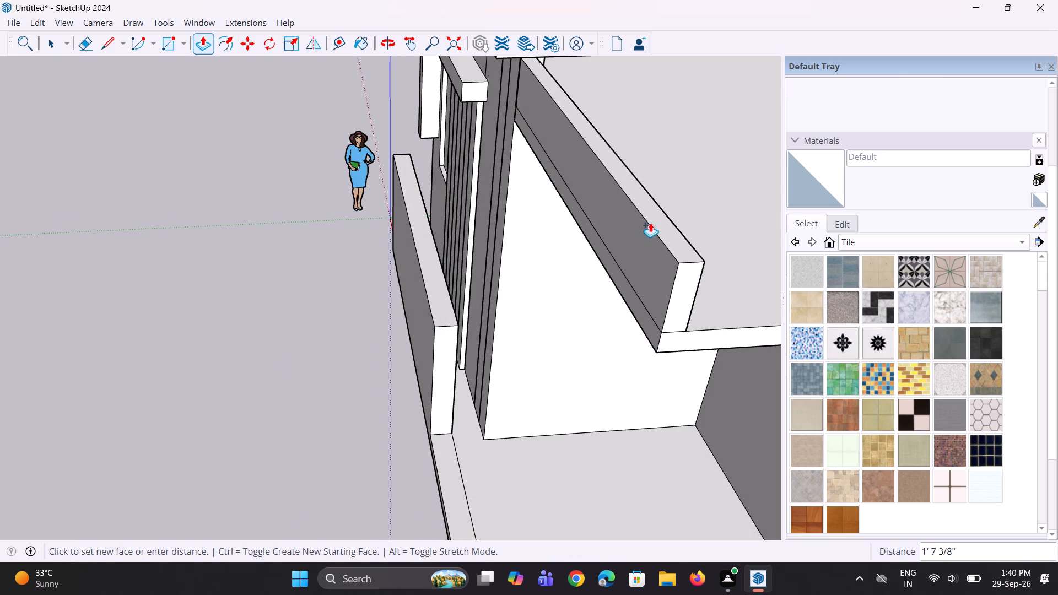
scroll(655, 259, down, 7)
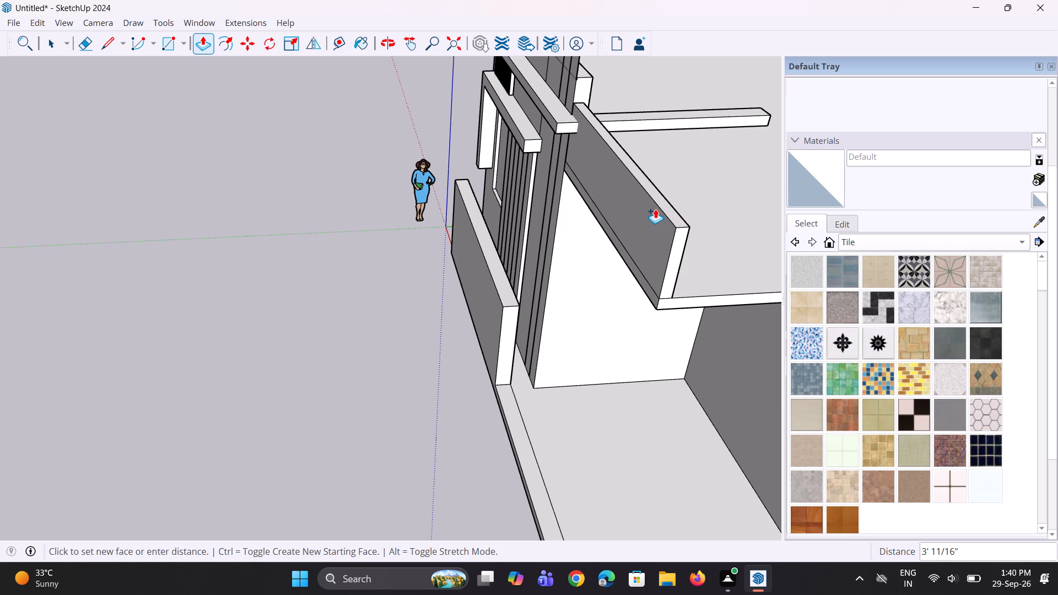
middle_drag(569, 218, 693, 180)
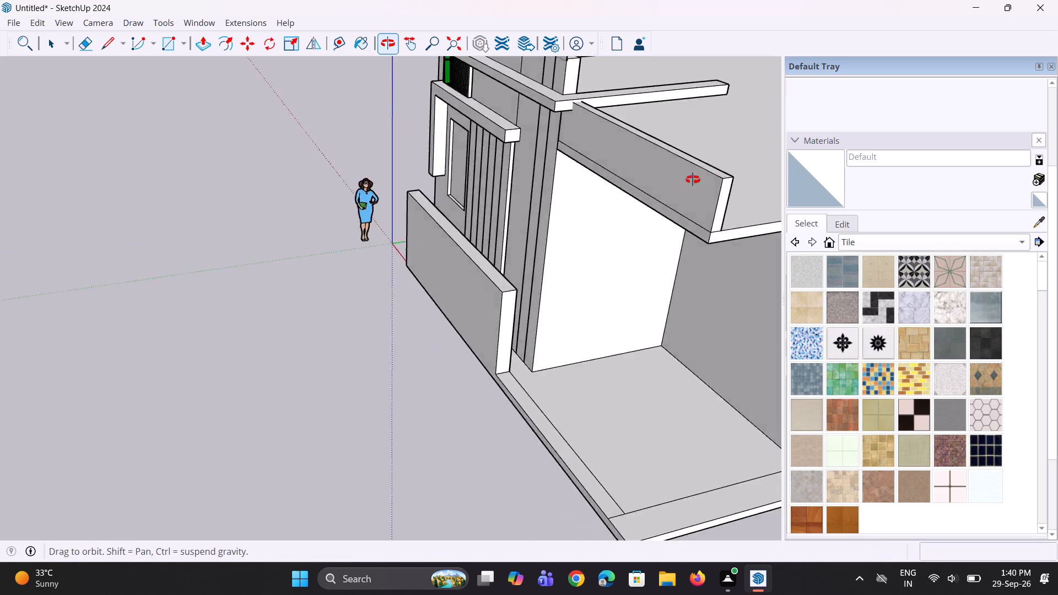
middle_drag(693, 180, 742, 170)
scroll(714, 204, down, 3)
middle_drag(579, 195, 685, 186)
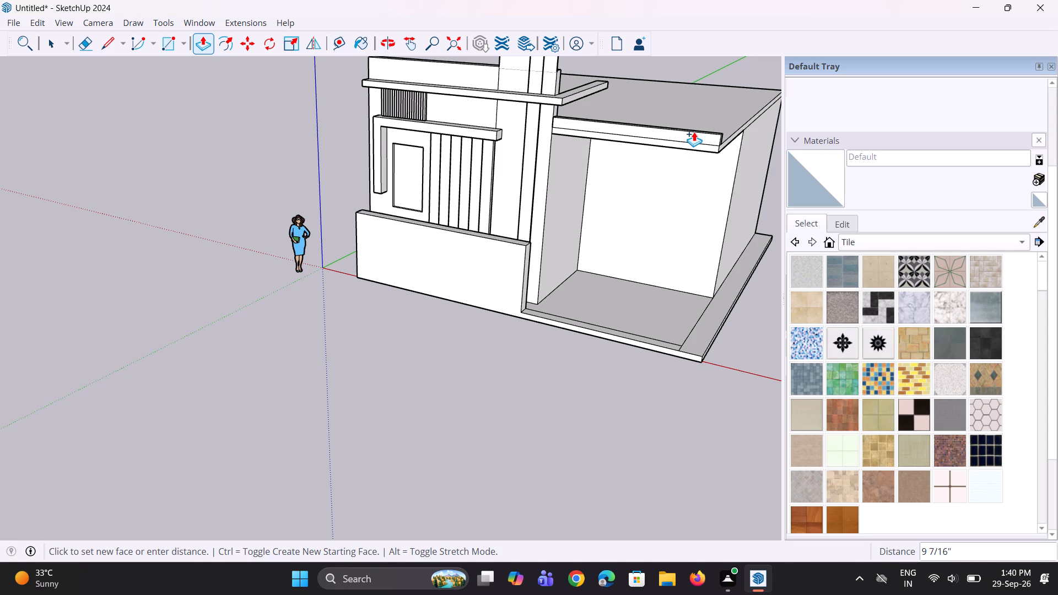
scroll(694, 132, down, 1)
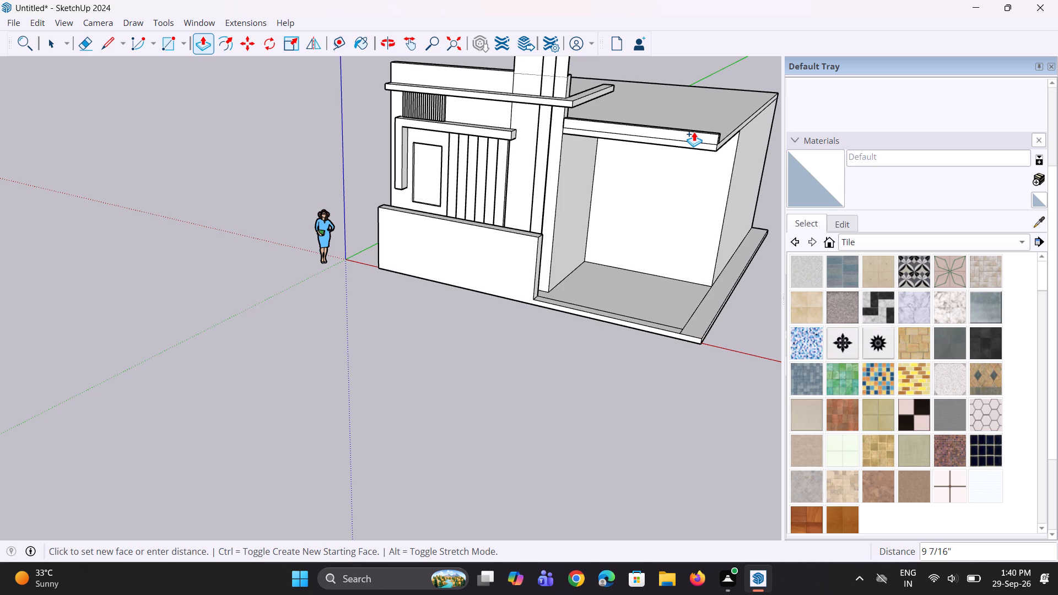
Undo the edits back through the raised strip, the copied slab edge and the roof slab's forward extension.
key(ctrl+z)
key(ctrl+z)
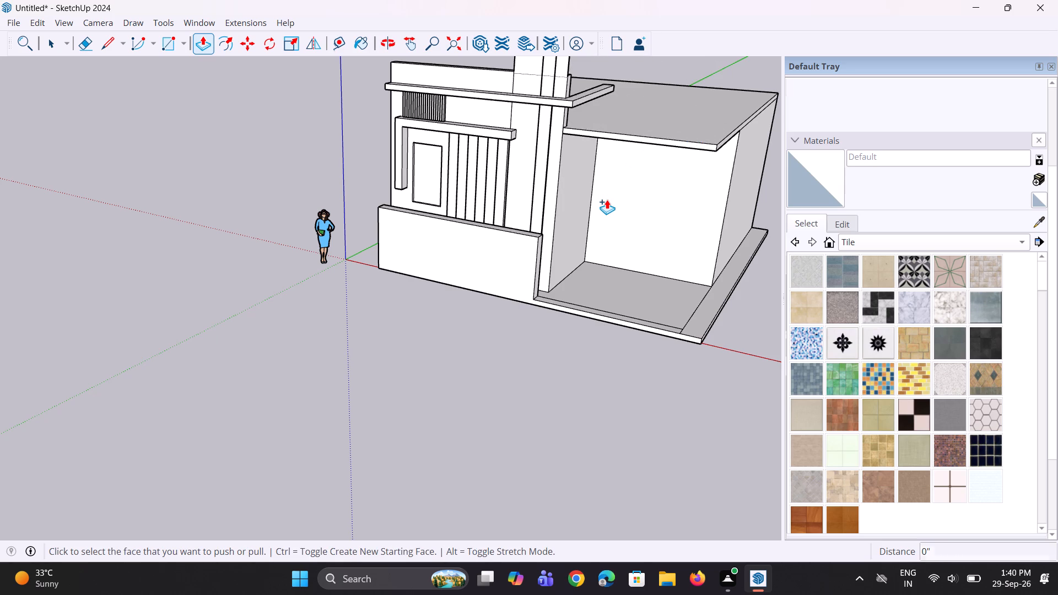
key(ctrl+z)
key(ctrl+z)
key(ctrl+z)
key(ctrl+z)
key(ctrl+z)
key(ctrl+z)
key(ctrl+z)
key(ctrl+z)
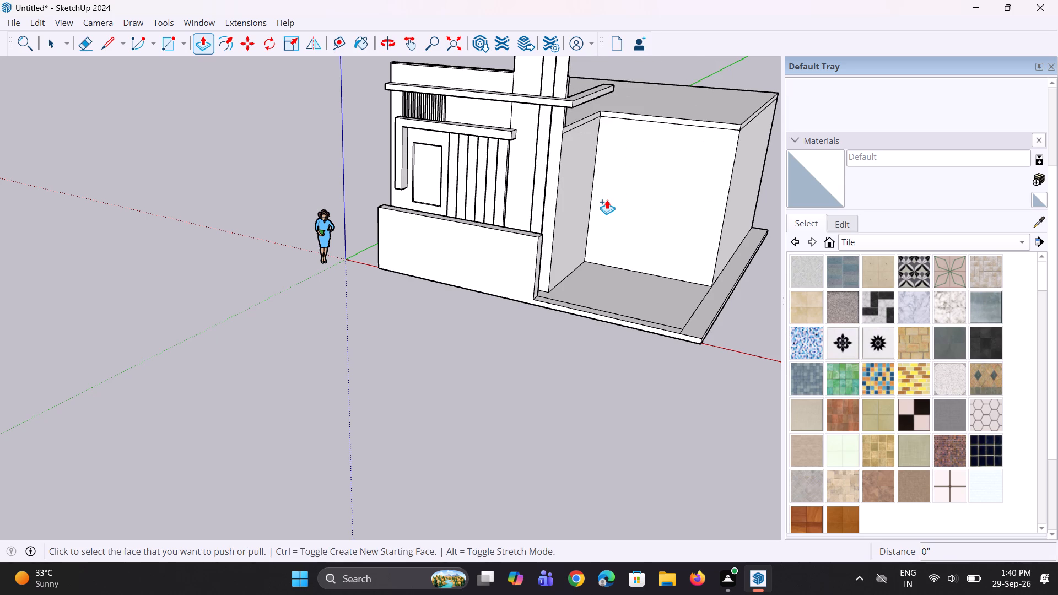
Undo the edits back through the tower's vertical strips and the louvres under the facade's upper ledge.
key(ctrl+z)
key(ctrl+z)
key(ctrl+z)
key(ctrl+z)
key(ctrl+z)
key(ctrl+z)
key(ctrl+z)
key(ctrl+z)
key(ctrl+z)
key(ctrl+z)
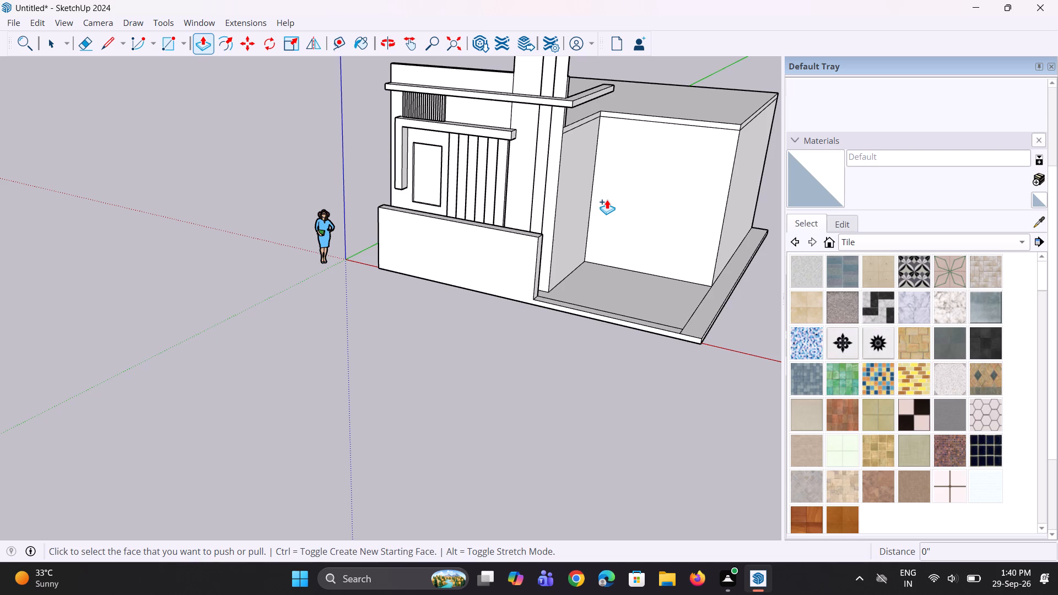
key(ctrl+z)
key(ctrl+z)
key(ctrl+z)
key(ctrl+z)
key(ctrl+z)
key(ctrl+z)
key(ctrl+z)
key(ctrl+z)
key(ctrl+z)
key(ctrl+z)
key(ctrl+z)
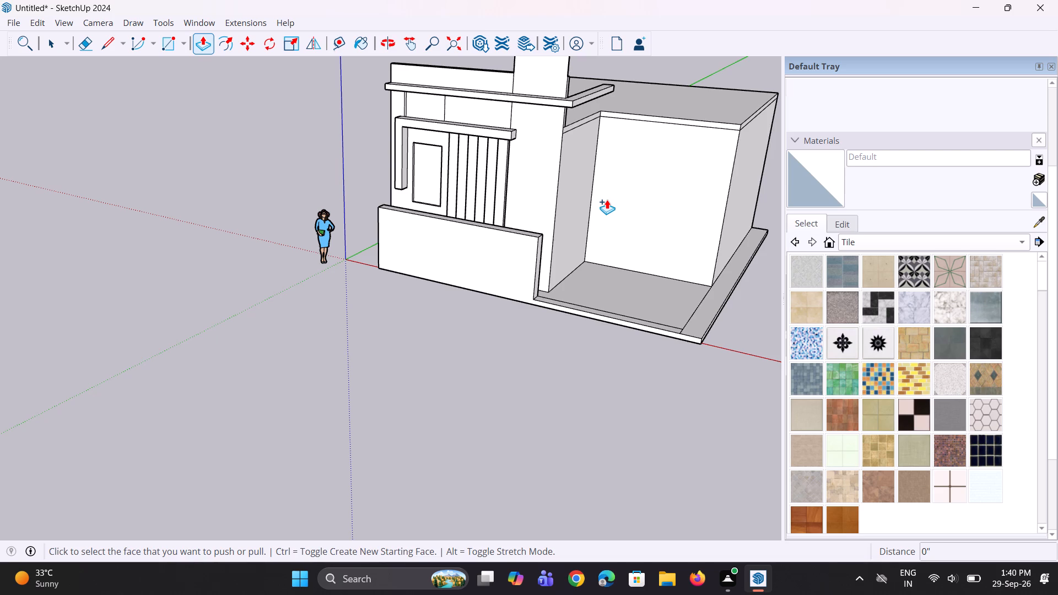
Undo the edits back through the louvre panel's outline and the vertical slats beside the window panel.
key(ctrl+z)
key(ctrl+z)
key(ctrl+z)
key(ctrl+z)
key(ctrl+z)
key(ctrl+z)
key(ctrl+z)
key(ctrl+z)
key(ctrl+z)
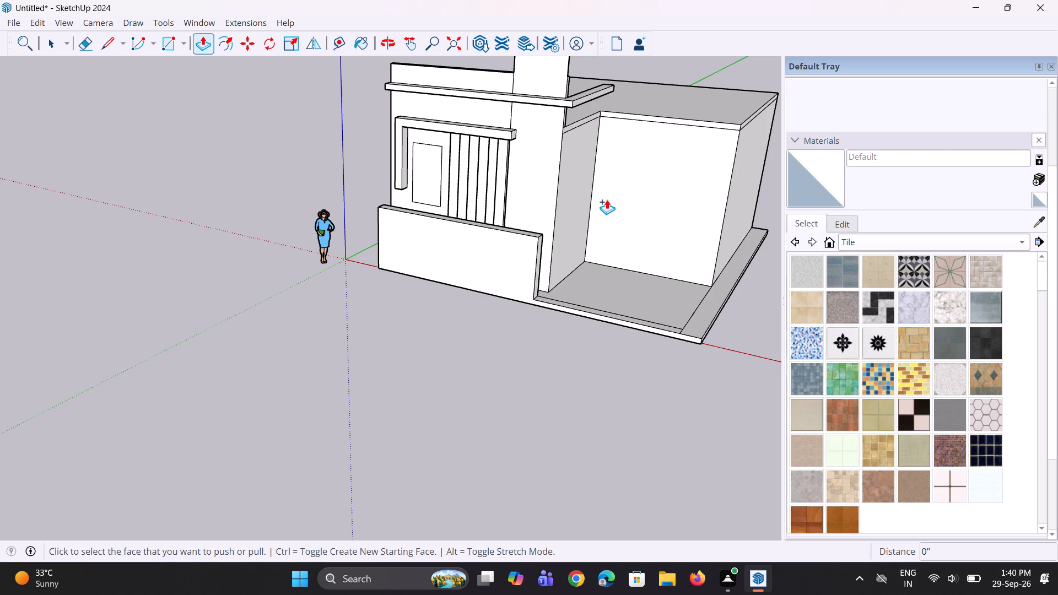
key(ctrl+z)
key(ctrl+z)
key(ctrl+z)
key(ctrl+z)
key(ctrl+z)
key(ctrl+z)
key(ctrl+z)
key(ctrl+z)
key(ctrl+z)
key(ctrl+z)
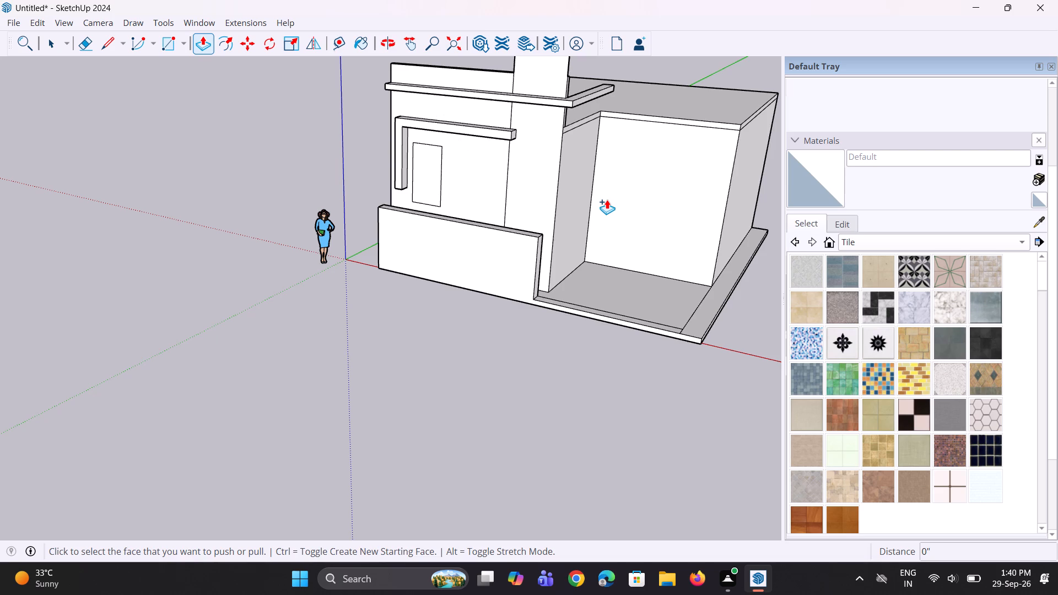
Undo the edits back through the window panel's outline and the L-shaped frame around it.
key(ctrl+z)
key(ctrl+z)
key(ctrl+z)
key(ctrl+z)
key(ctrl+z)
key(ctrl+z)
key(ctrl+z)
key(ctrl+z)
key(ctrl+z)
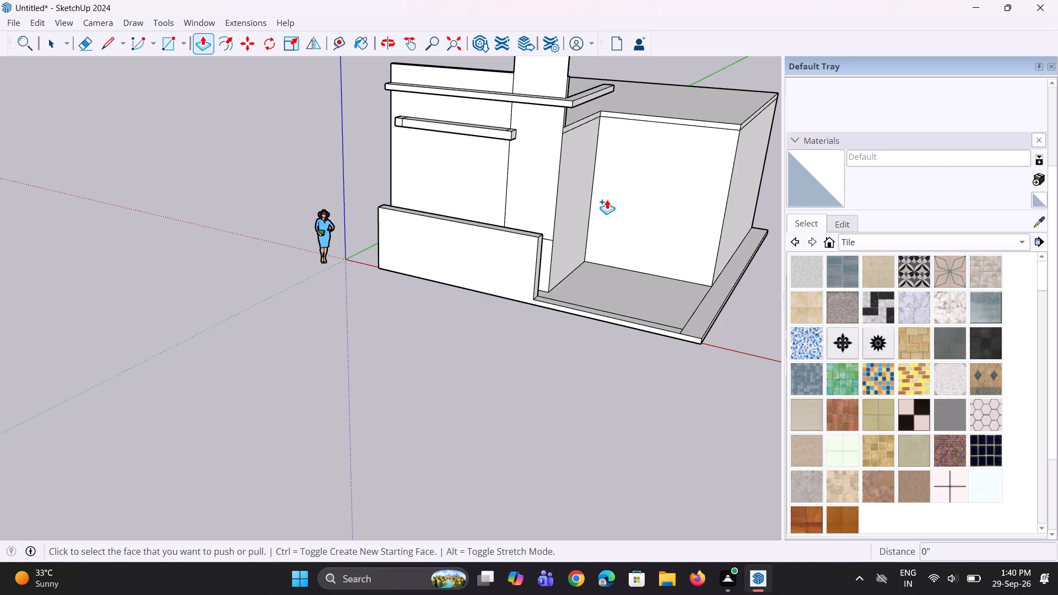
key(ctrl+z)
key(ctrl+z)
key(ctrl+z)
key(ctrl+z)
key(ctrl+z)
key(ctrl+z)
key(ctrl+z)
key(ctrl+z)
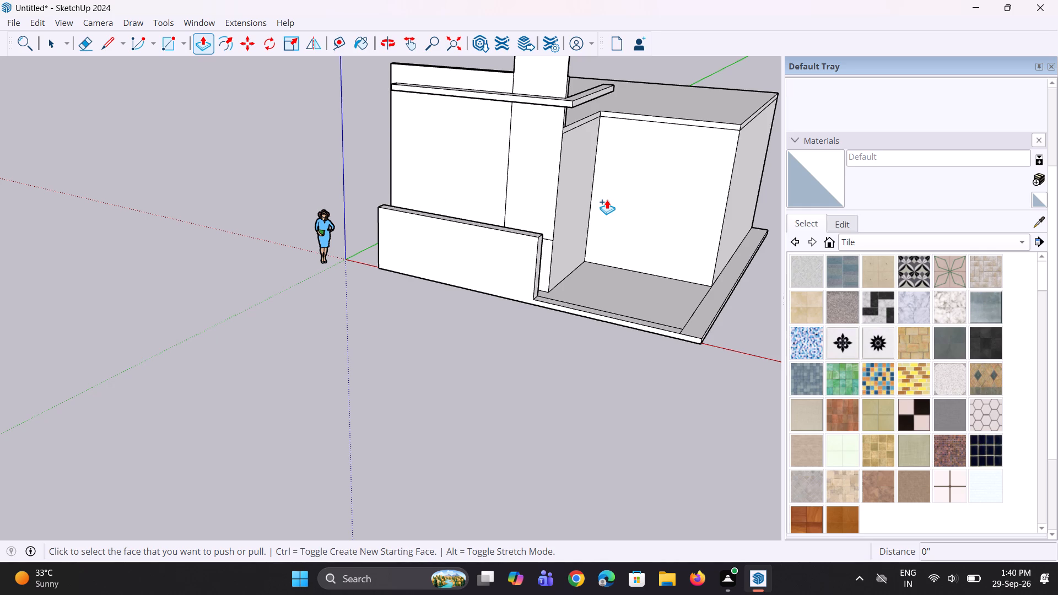
Undo the edits back through the tower face's projection and the horizontal ledge wrapping the front wall.
key(ctrl+z)
key(ctrl+z)
key(ctrl+z)
key(ctrl+z)
key(ctrl+z)
key(ctrl+z)
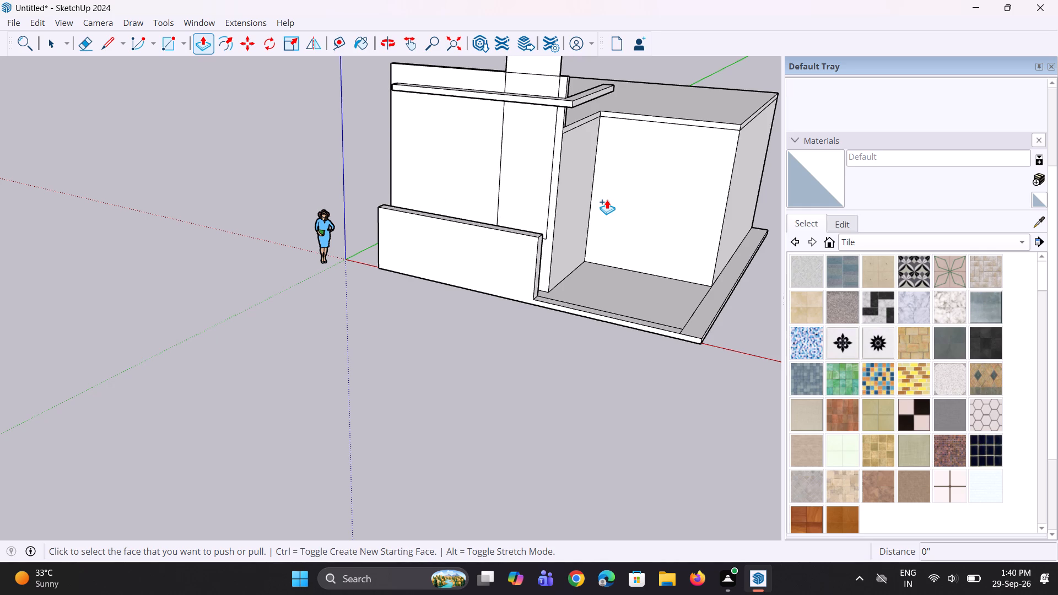
key(ctrl+z)
key(ctrl+z)
key(ctrl+z)
key(ctrl+z)
key(ctrl+z)
key(ctrl+z)
key(ctrl+z)
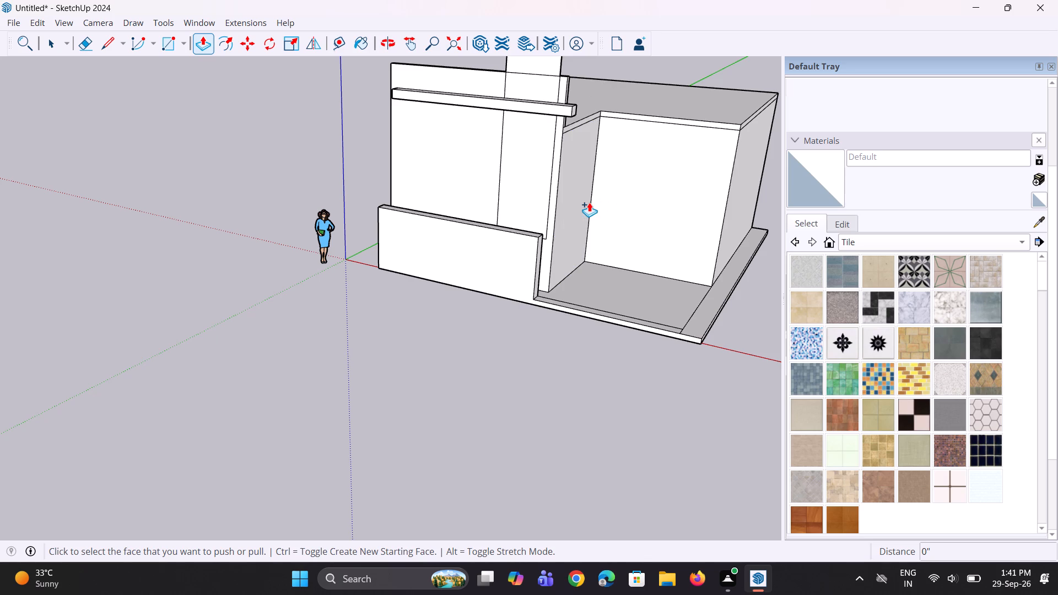
key(ctrl+z)
key(ctrl+z)
ctrl+click(589, 202)
key(ctrl+z)
key(ctrl+z)
key(ctrl+z)
key(ctrl+z)
key(ctrl+z)
key(ctrl+z)
key(ctrl+z)
key(ctrl+z)
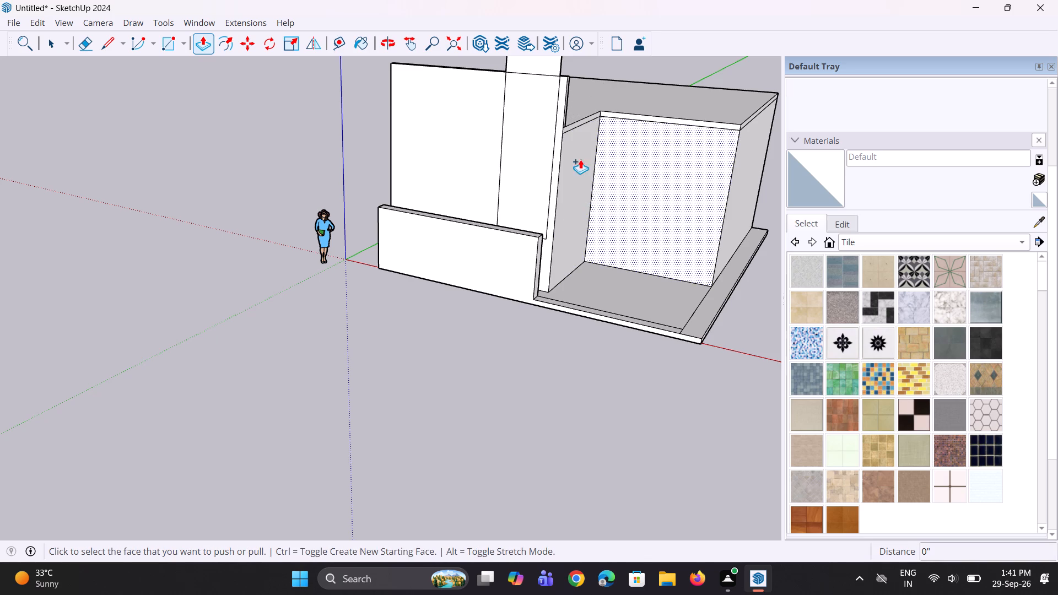
Push/Pull the roof slab's recessed front face forward about 9' 8 11/16" to line up with the front wall.
middle_drag(580, 159, 519, 193)
scroll(614, 157, up, 3)
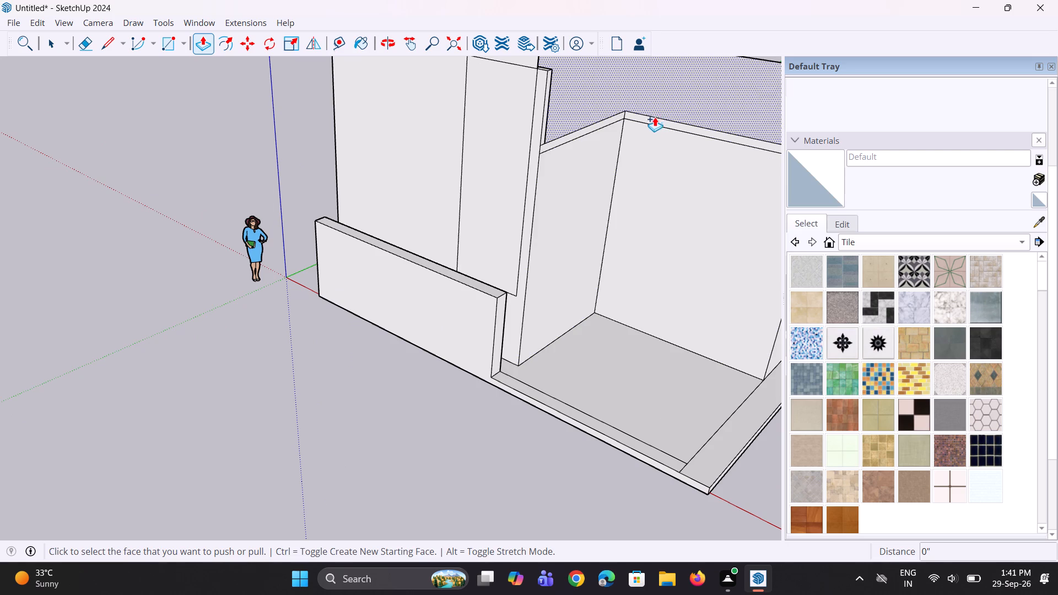
click(653, 121)
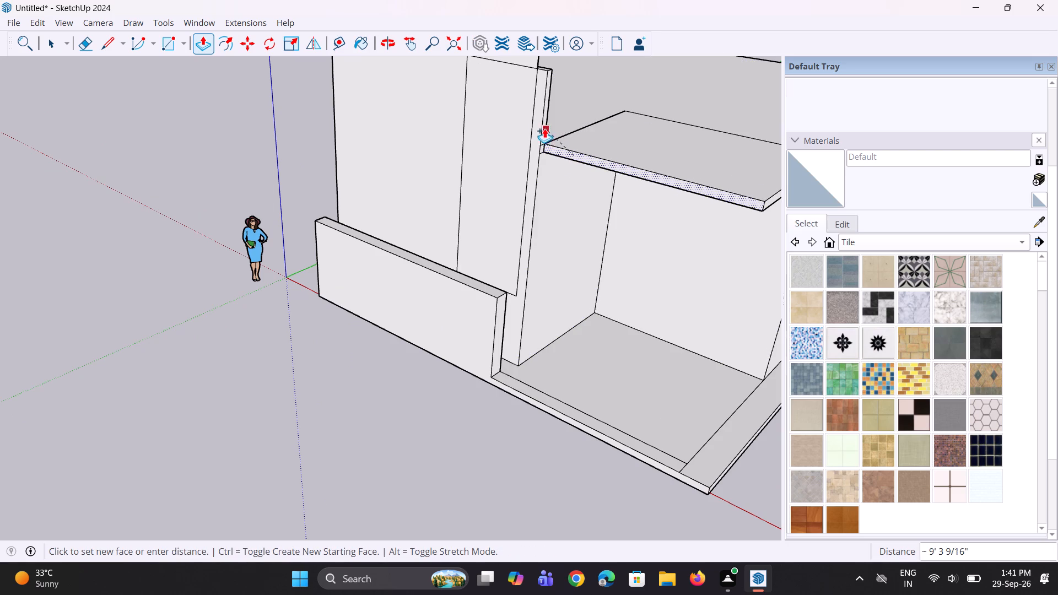
click(539, 128)
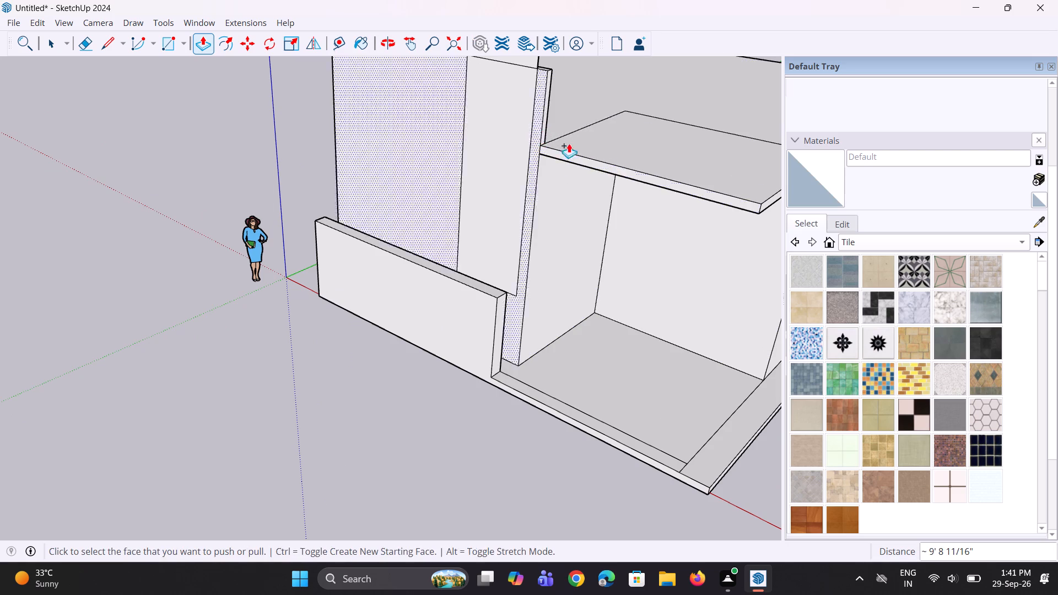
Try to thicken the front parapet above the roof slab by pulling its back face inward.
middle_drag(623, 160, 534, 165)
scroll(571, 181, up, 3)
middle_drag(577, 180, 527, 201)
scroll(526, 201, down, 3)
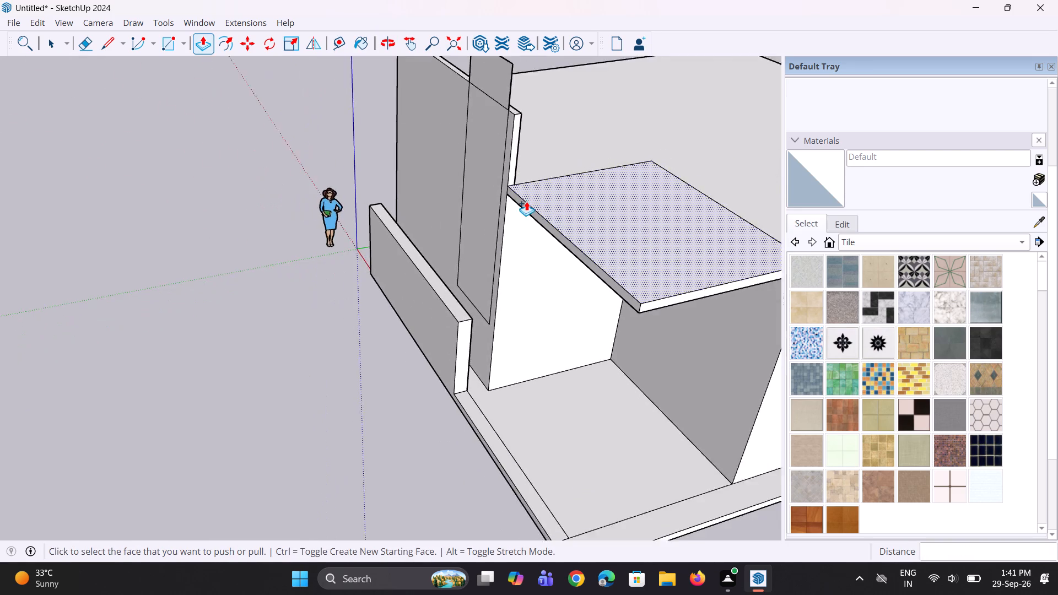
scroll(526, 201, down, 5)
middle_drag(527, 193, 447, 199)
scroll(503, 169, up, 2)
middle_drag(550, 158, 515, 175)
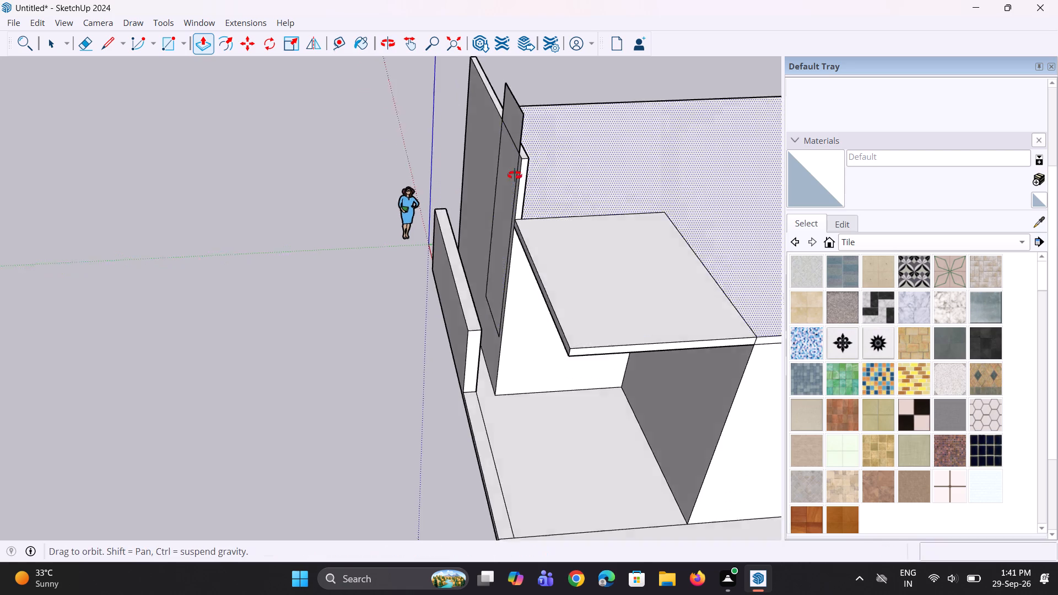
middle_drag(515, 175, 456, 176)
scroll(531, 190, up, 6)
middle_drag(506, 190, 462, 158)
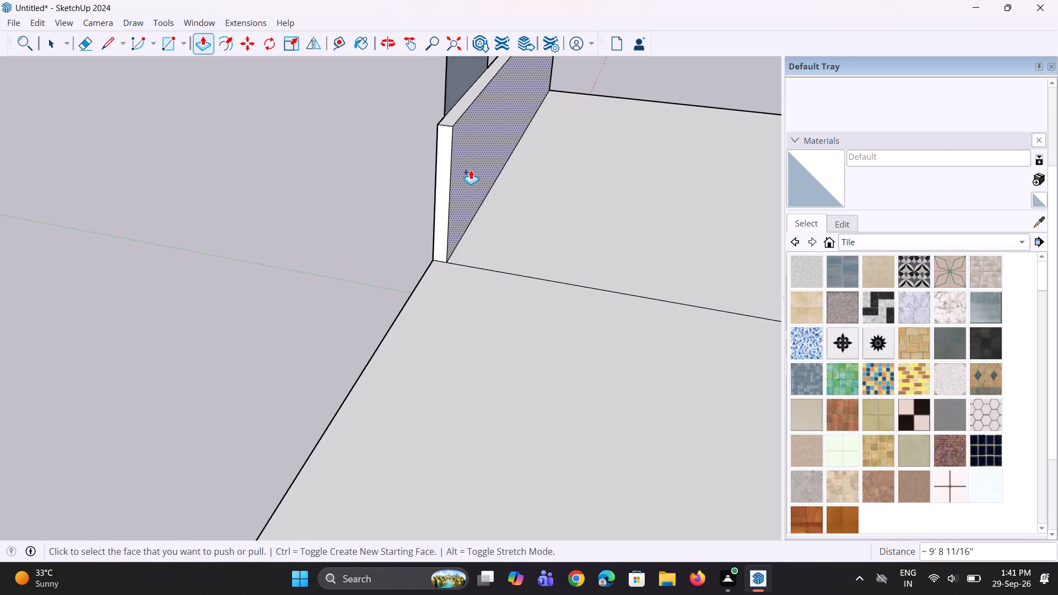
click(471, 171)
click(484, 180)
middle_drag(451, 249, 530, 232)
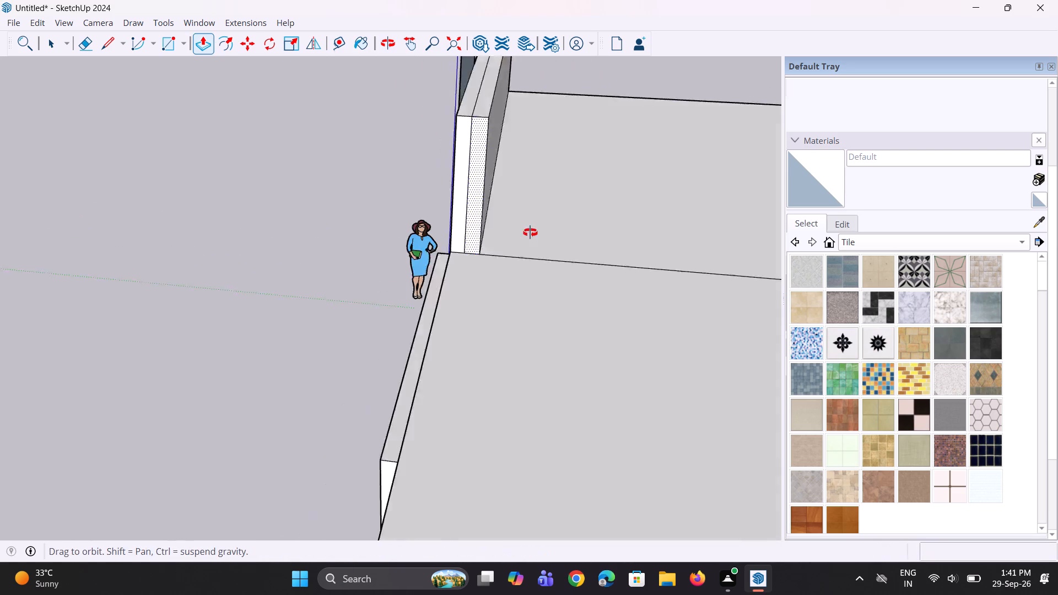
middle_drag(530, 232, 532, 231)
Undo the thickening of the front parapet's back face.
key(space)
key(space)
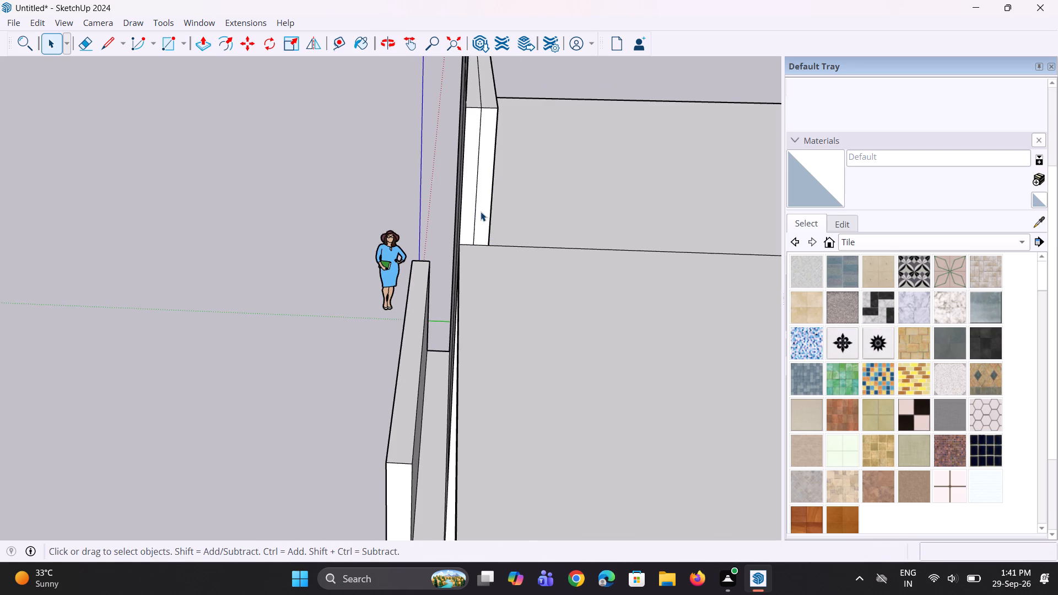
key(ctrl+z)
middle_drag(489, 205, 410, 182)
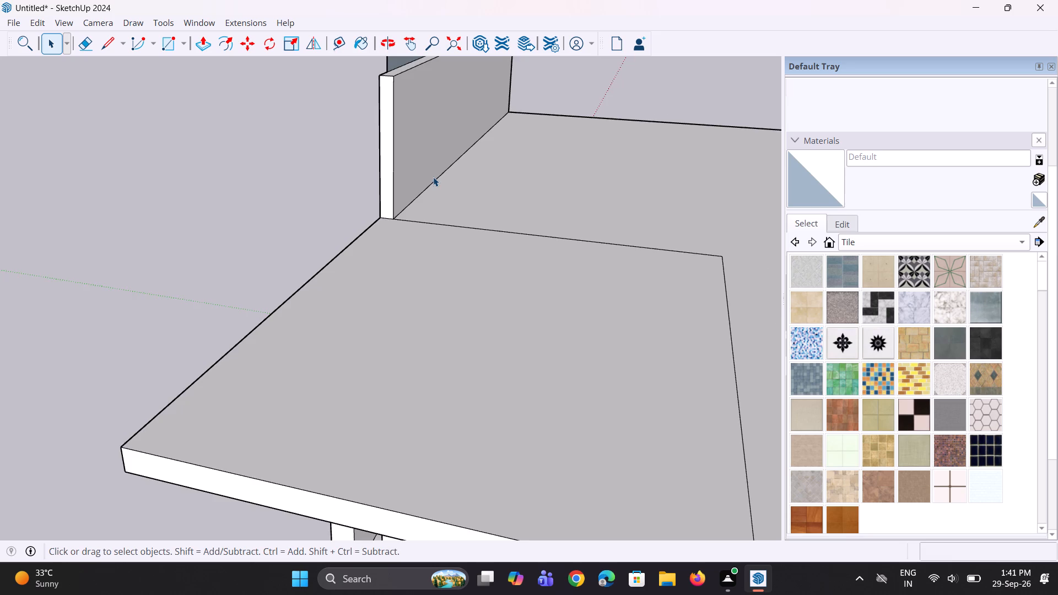
Push/Pull the front parapet's back face inward above the roof slab by about 7".
scroll(433, 176, up, 1)
key(p)
click(412, 159)
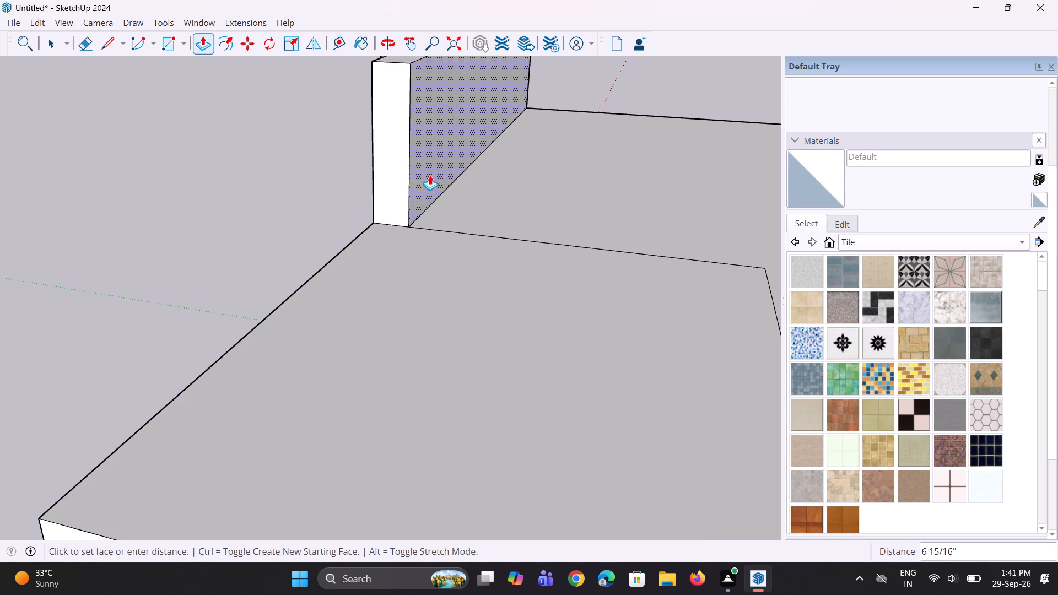
click(427, 169)
Copy the top front edge of the extended roof slab 6" inward to mark a strip along the front.
scroll(322, 247, down, 1)
middle_drag(377, 240, 430, 233)
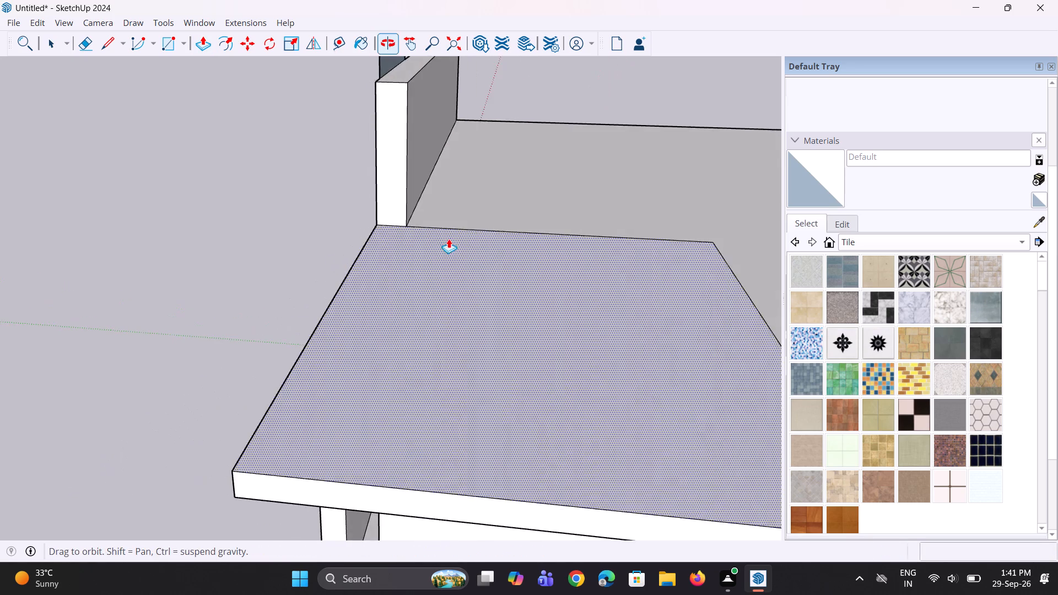
scroll(449, 239, down, 5)
middle_drag(433, 294, 564, 303)
scroll(542, 303, up, 3)
key(space)
key(space)
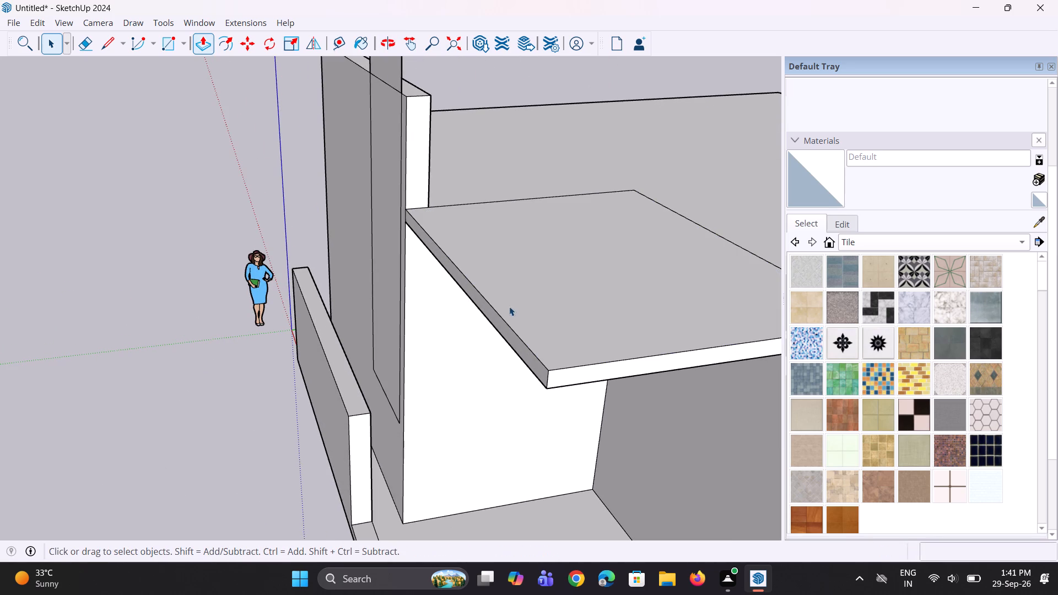
click(503, 318)
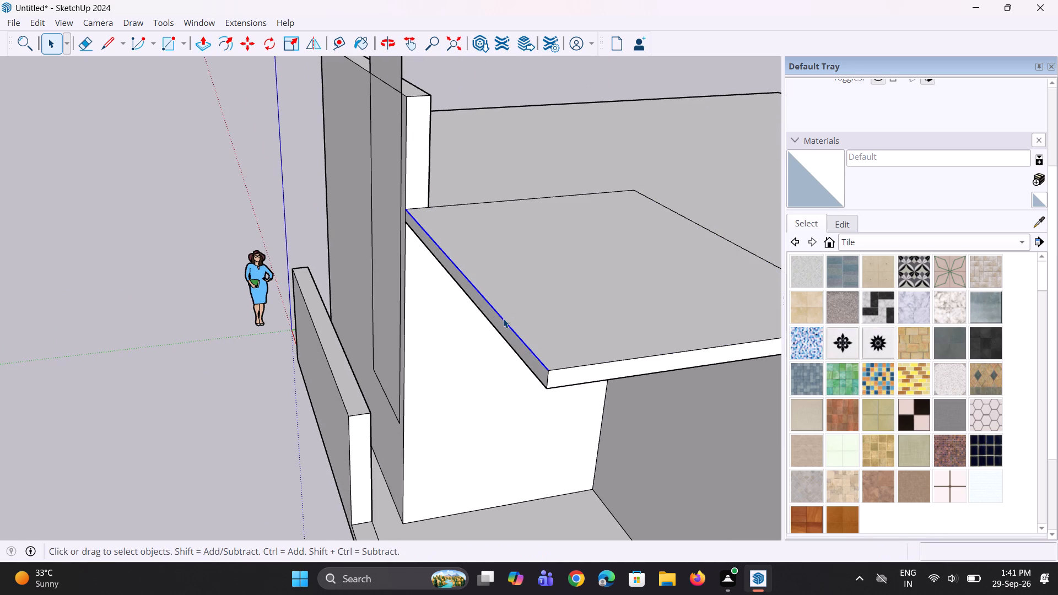
key(m)
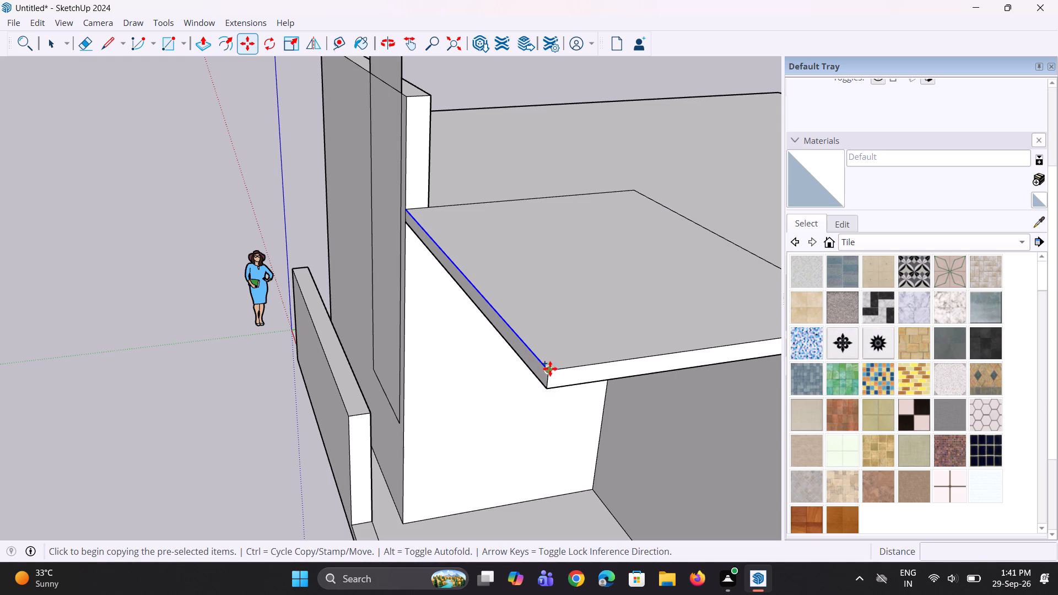
click(550, 369)
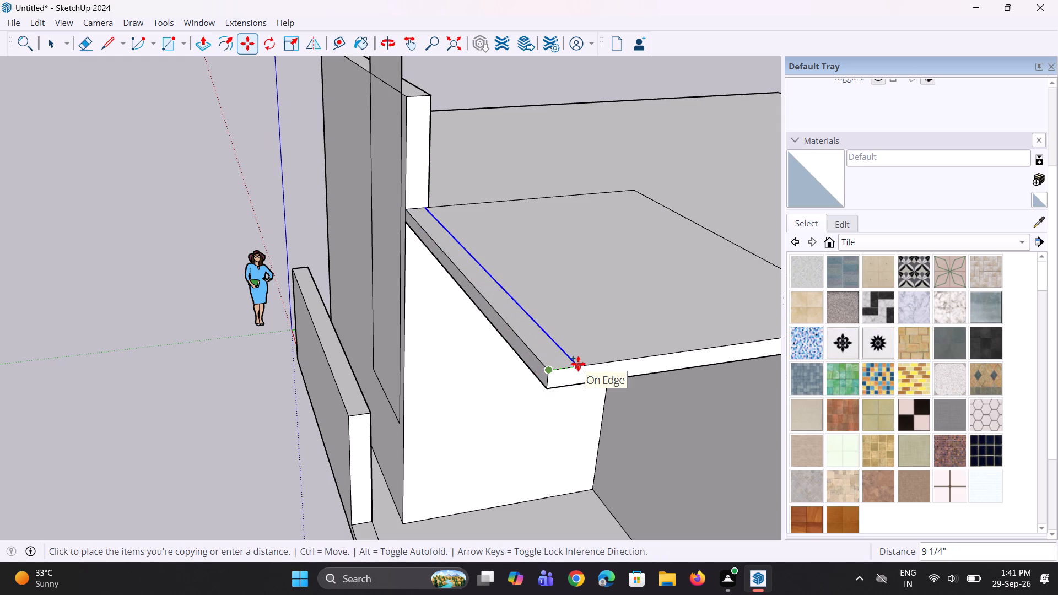
text(6")
key(Return)
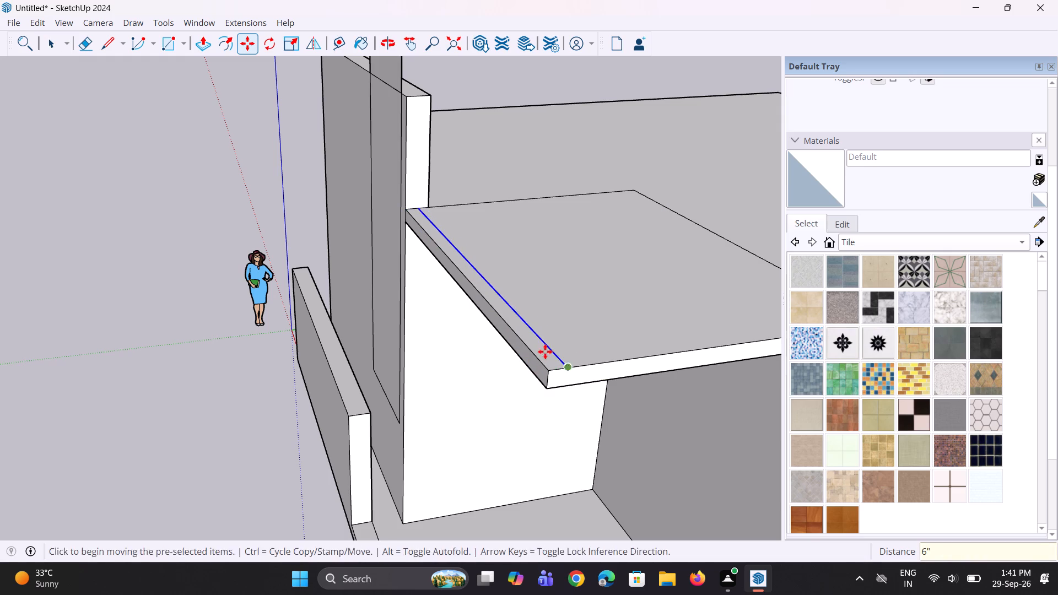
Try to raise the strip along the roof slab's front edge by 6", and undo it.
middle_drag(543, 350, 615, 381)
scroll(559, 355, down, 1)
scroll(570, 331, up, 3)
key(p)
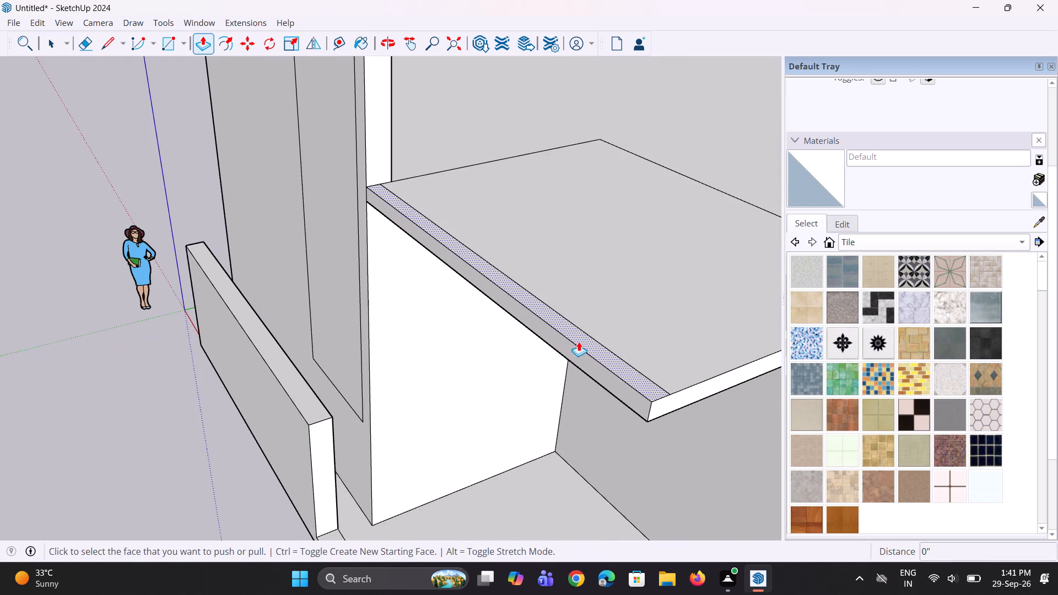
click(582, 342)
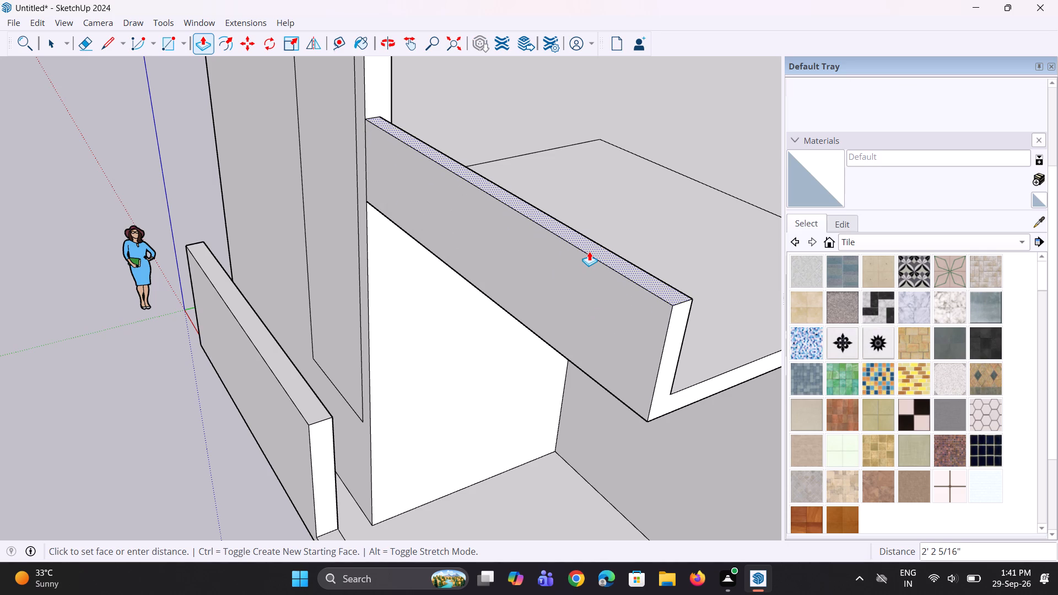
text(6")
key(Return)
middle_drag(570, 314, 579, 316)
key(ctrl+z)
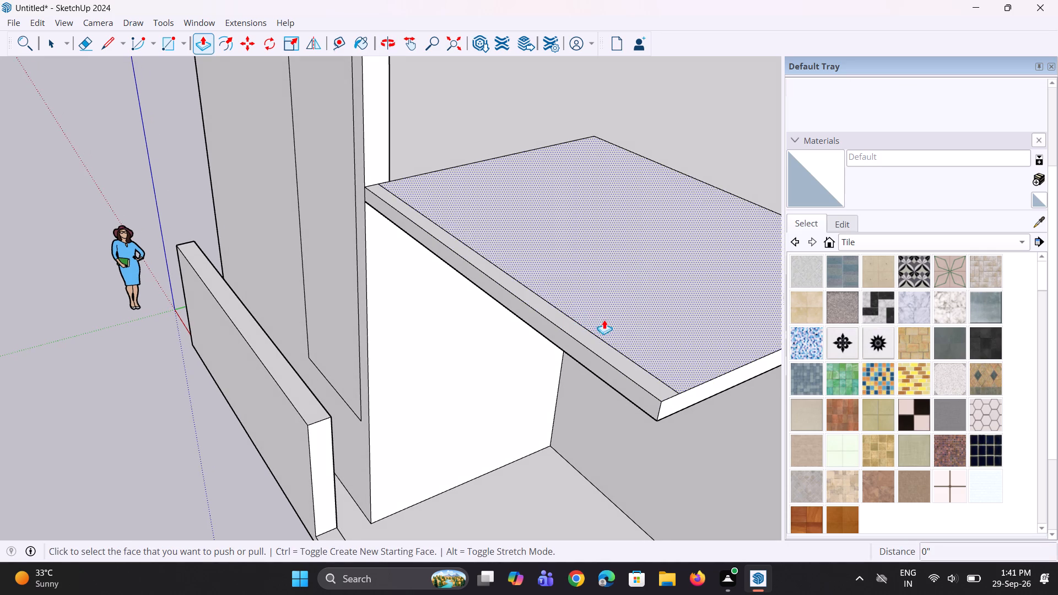
Push/Pull the narrow strip along the roof slab's front edge up 4' to form a parapet.
click(597, 337)
text(4')
key(Return)
Inspect the front elevation and the junction between the new parapet and the front wall from several angles.
scroll(593, 327, down, 4)
middle_drag(575, 329, 728, 321)
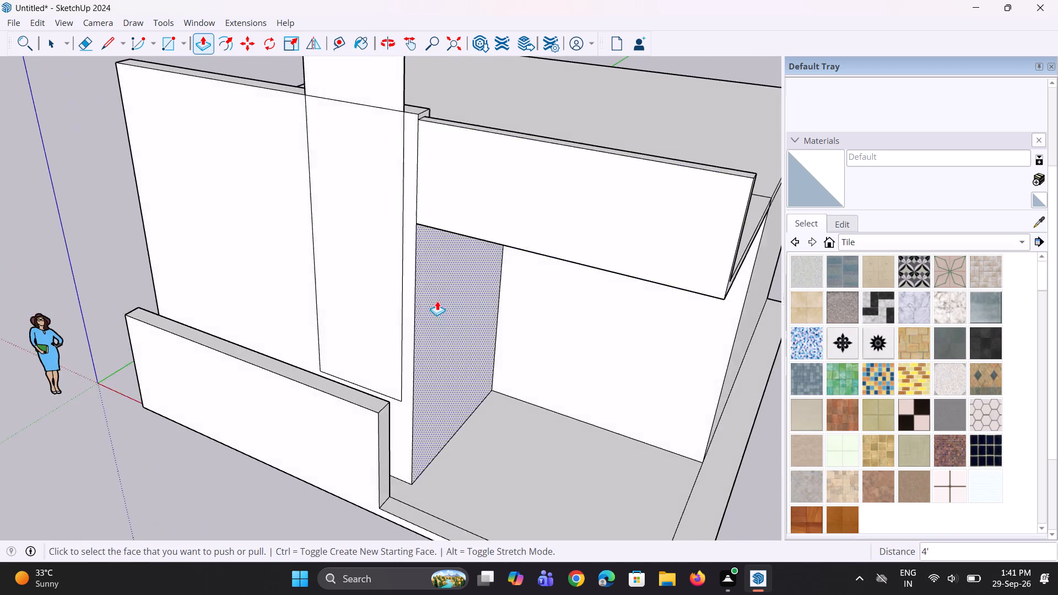
scroll(414, 298, down, 5)
middle_drag(402, 297, 483, 250)
scroll(543, 219, up, 2)
middle_drag(519, 234, 483, 283)
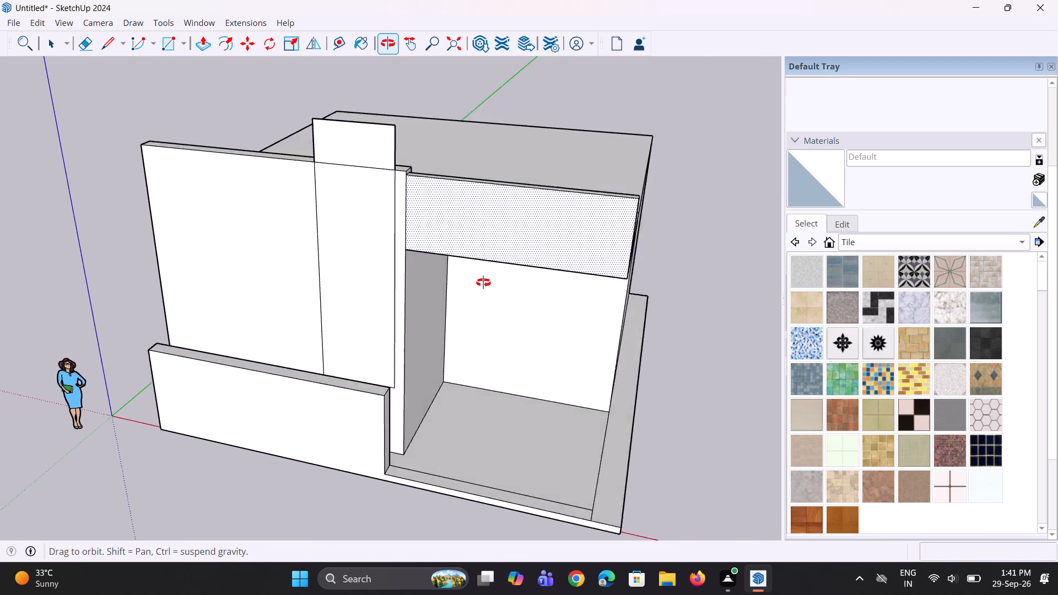
middle_drag(483, 283, 551, 243)
scroll(419, 244, up, 2)
middle_drag(413, 231, 429, 273)
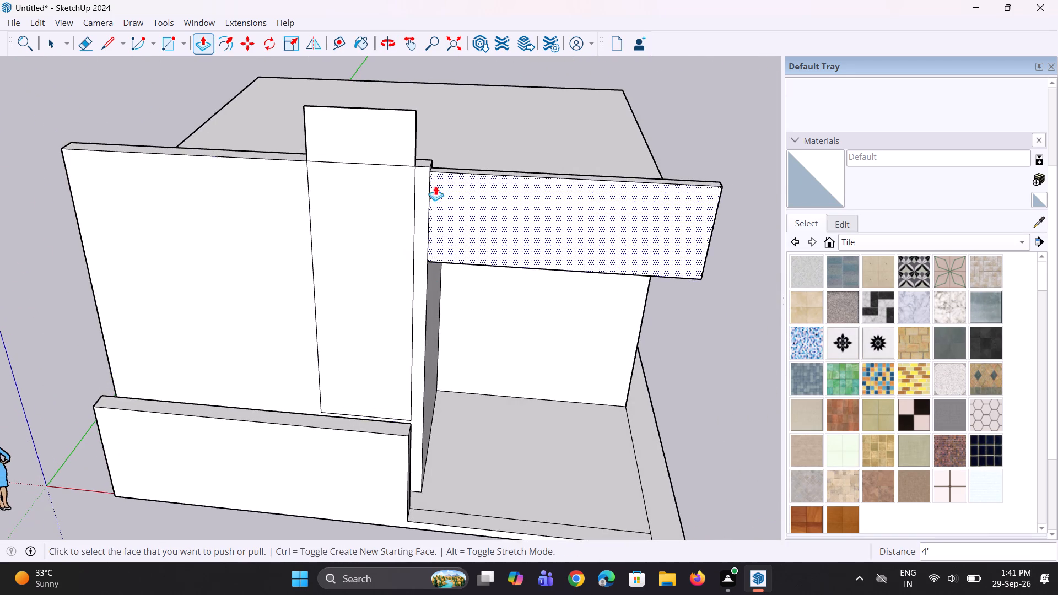
scroll(406, 158, up, 1)
middle_drag(431, 165, 75, 229)
middle_drag(264, 195, 352, 197)
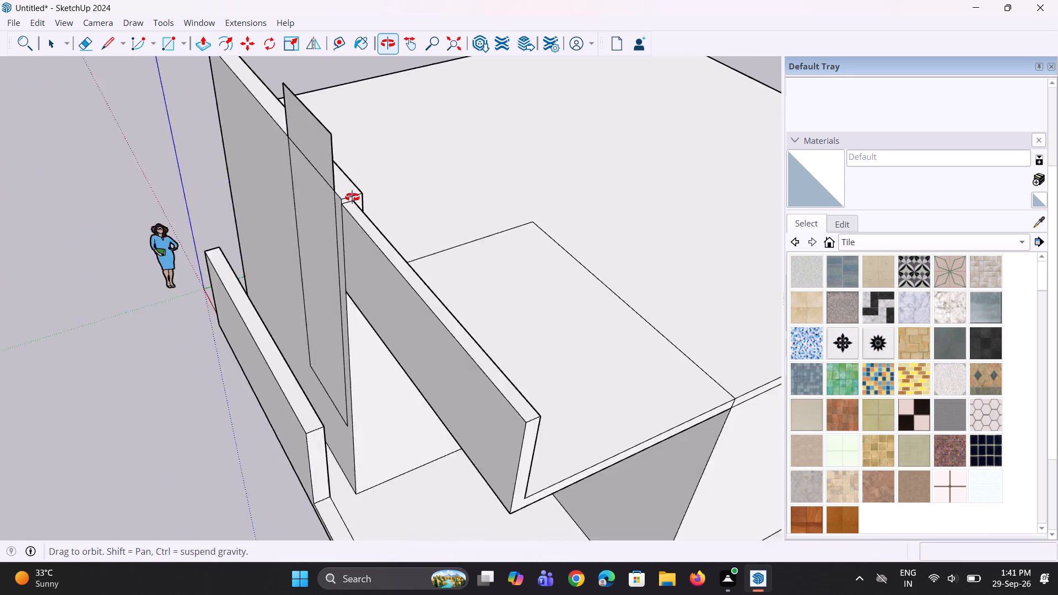
middle_drag(352, 197, 598, 197)
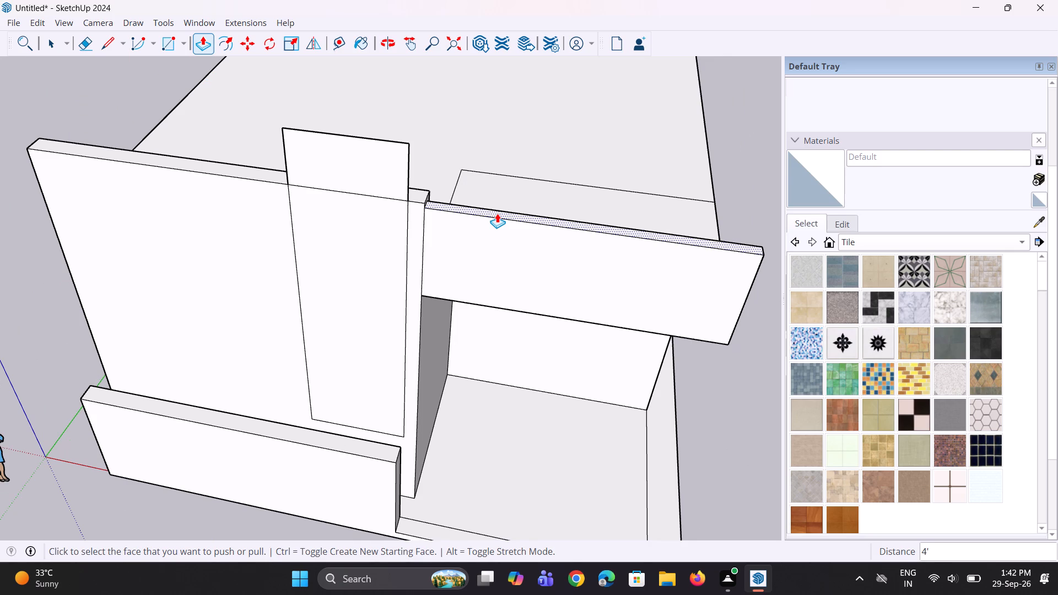
Erase the top and two side edges of the tower face projecting above the front wall.
key(space)
key(space)
key(e)
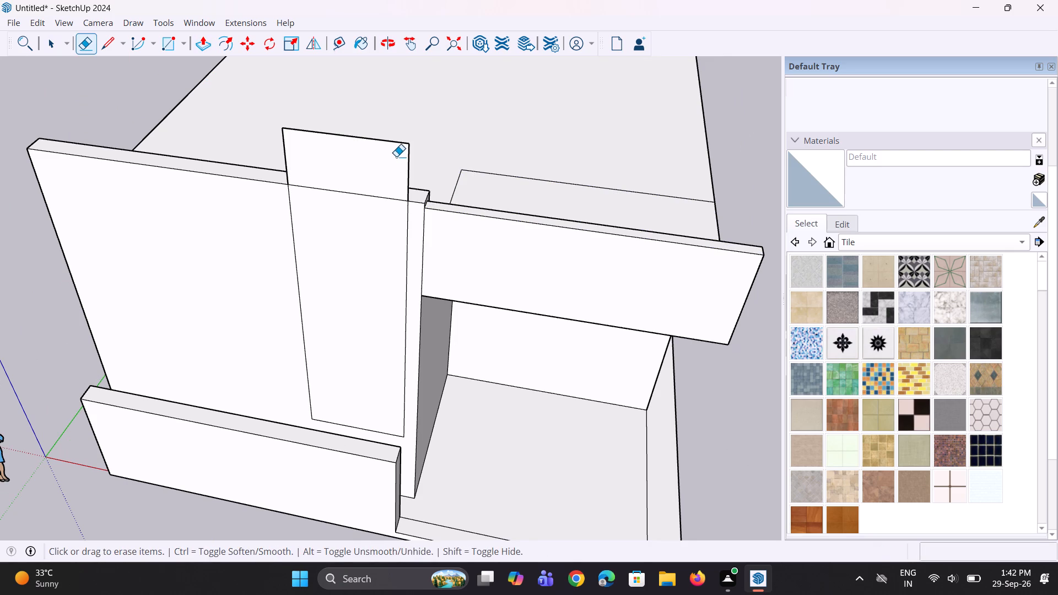
click(401, 140)
click(402, 144)
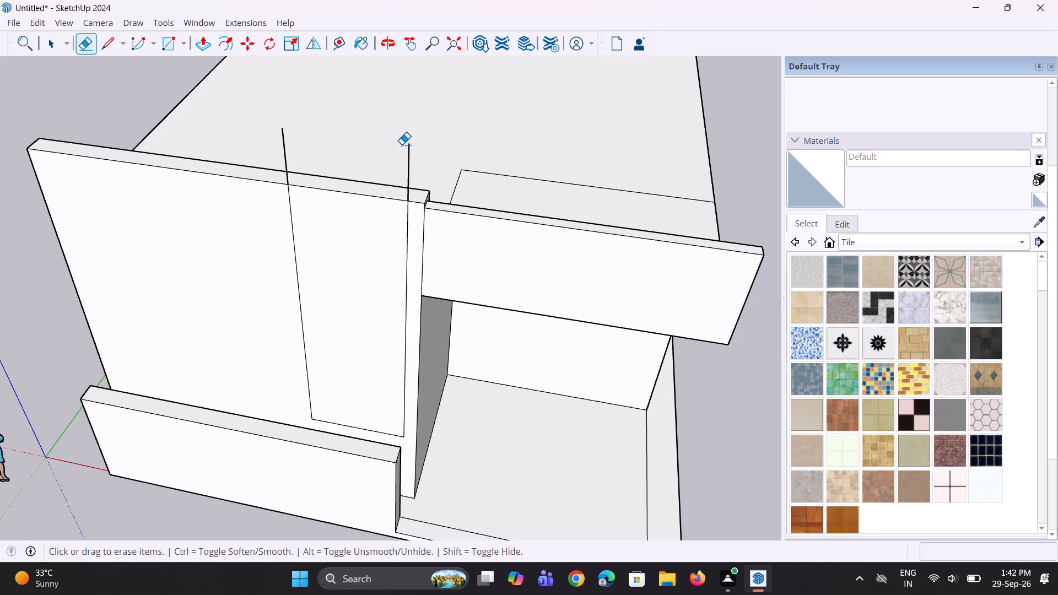
click(408, 161)
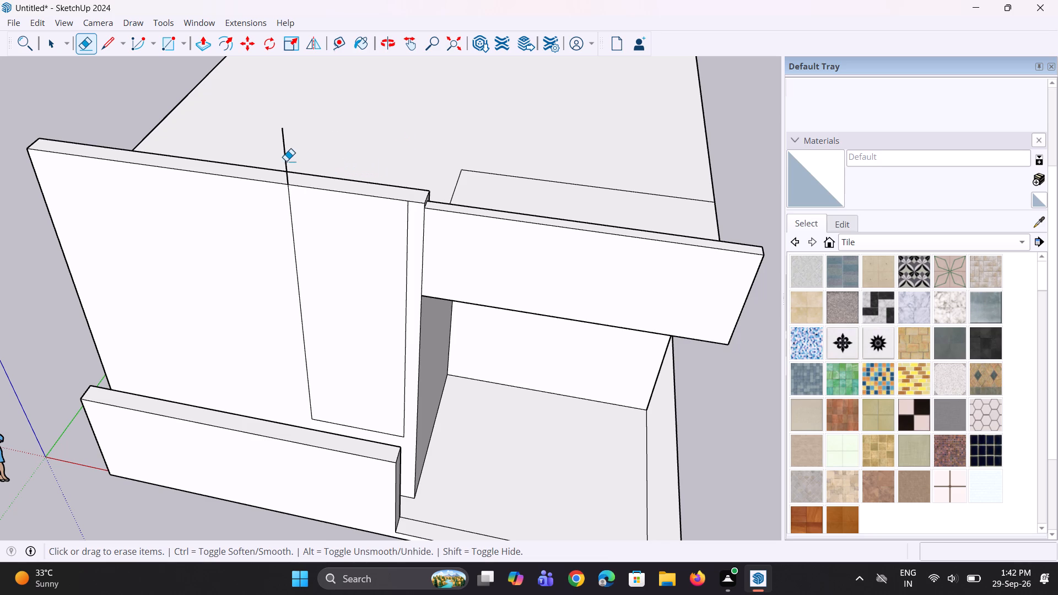
click(285, 161)
Erase the remaining tower outline on the front wall: both vertical lines and the bottom line.
middle_drag(289, 288, 376, 264)
scroll(295, 270, up, 2)
middle_drag(305, 270, 327, 262)
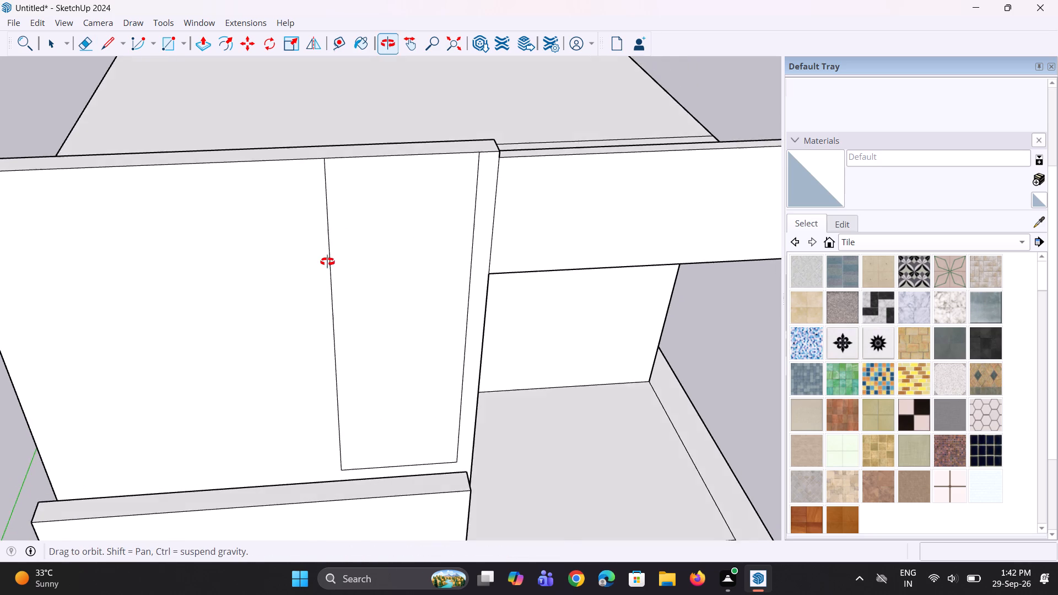
middle_drag(327, 262, 327, 256)
scroll(364, 299, down, 2)
click(338, 283)
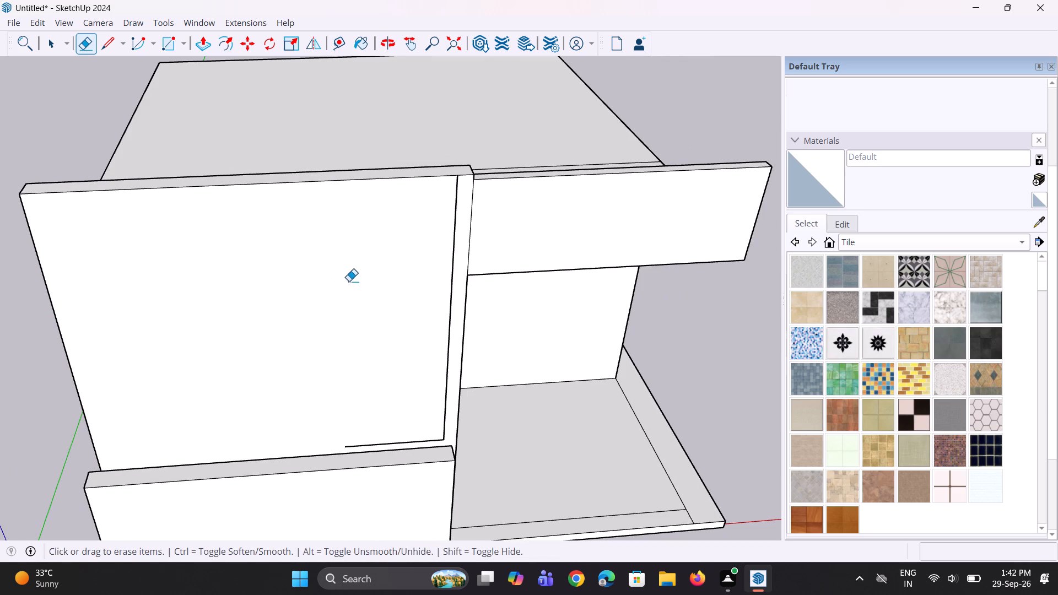
click(454, 267)
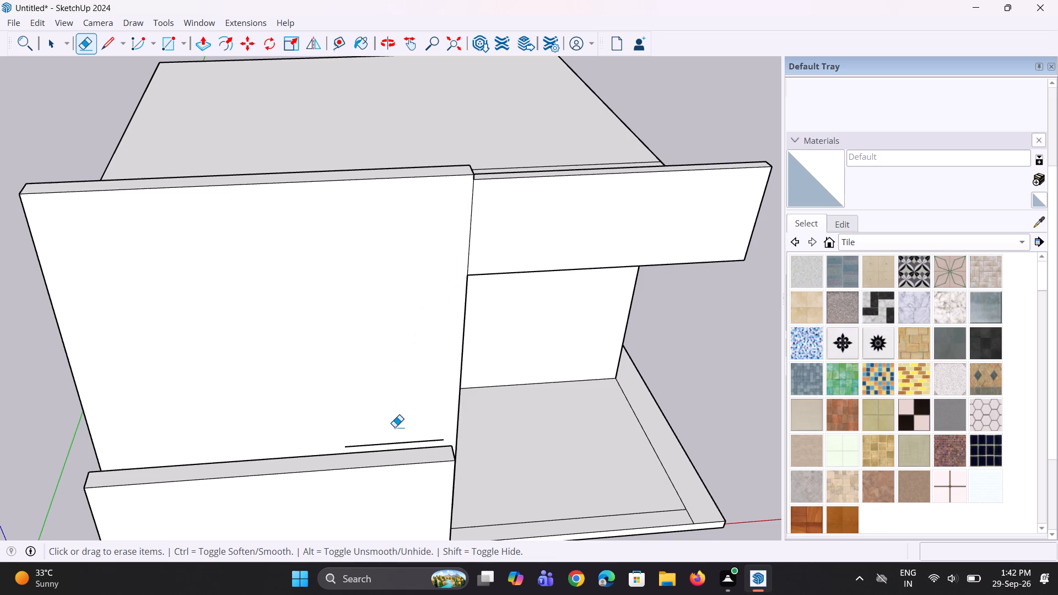
click(403, 442)
Push/Pull the top of the tall front wall up about 4' 1/4" above the adjoining parapet.
scroll(364, 387, down, 4)
middle_drag(359, 382, 347, 320)
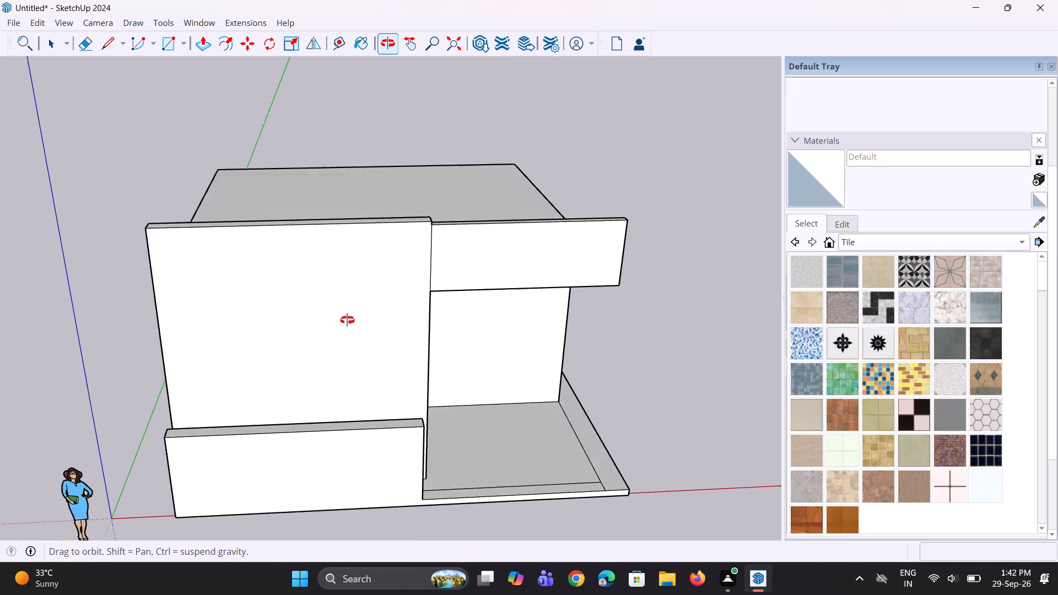
middle_drag(347, 320, 348, 312)
scroll(456, 231, up, 3)
middle_drag(455, 220, 355, 320)
scroll(397, 286, up, 1)
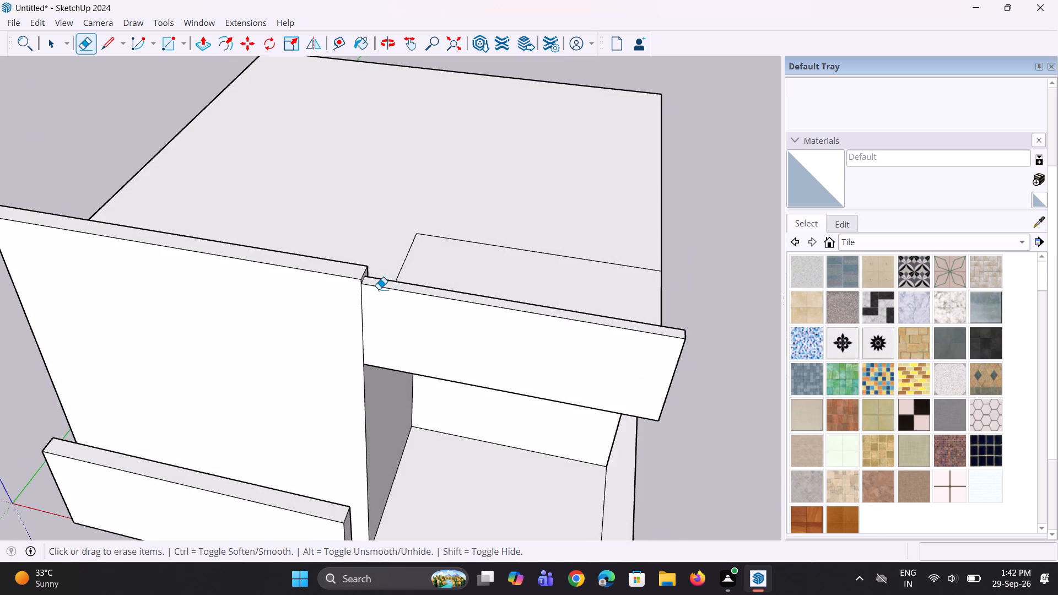
middle_drag(379, 289, 422, 268)
key(p)
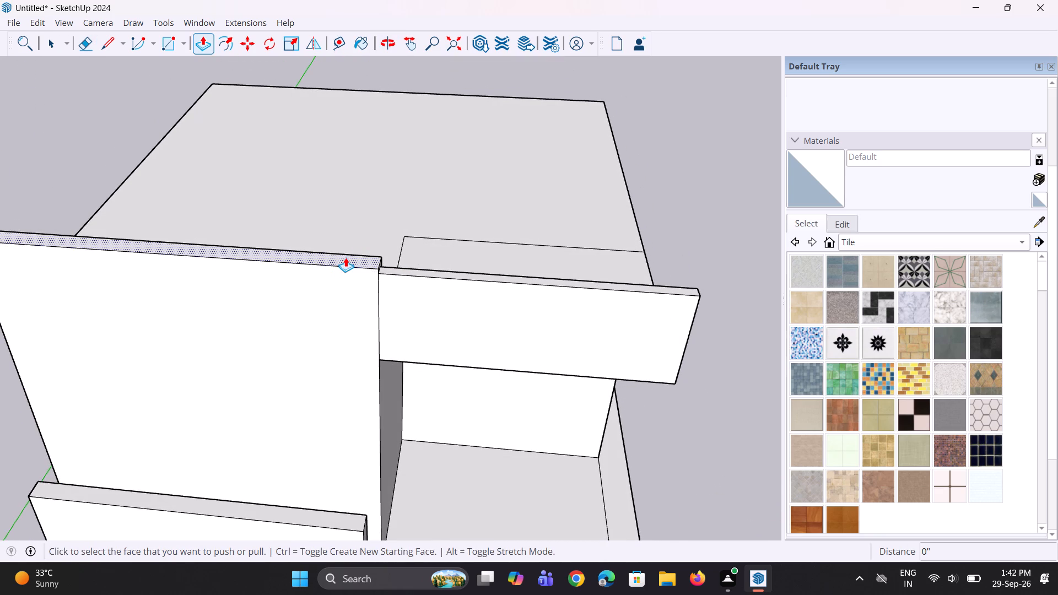
click(346, 257)
click(349, 166)
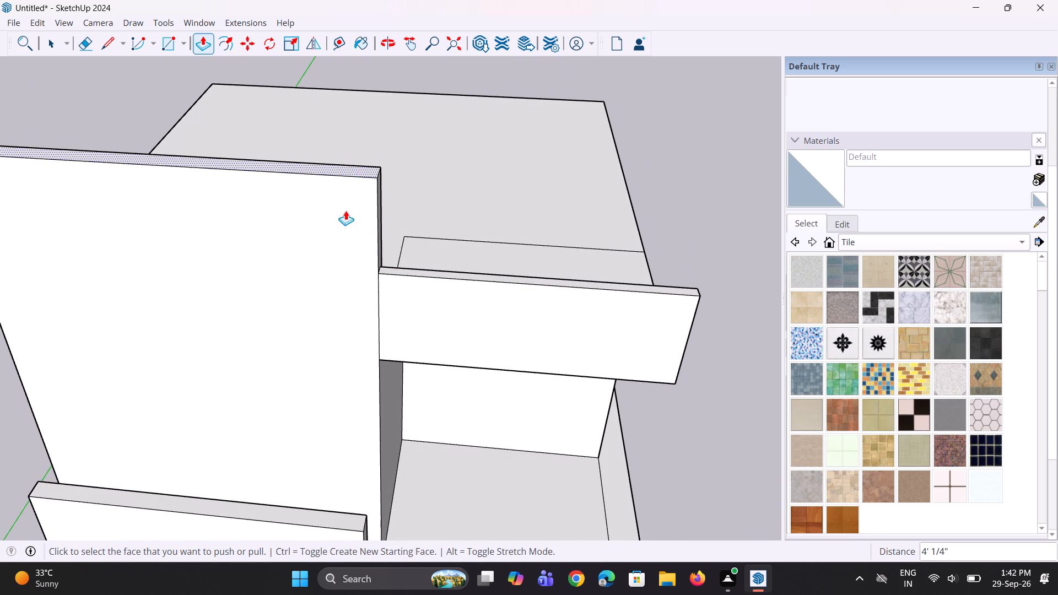
Examine the proportions of the raised front wall against the parapet and roof from several angles.
middle_drag(332, 260, 414, 262)
middle_drag(423, 265, 403, 204)
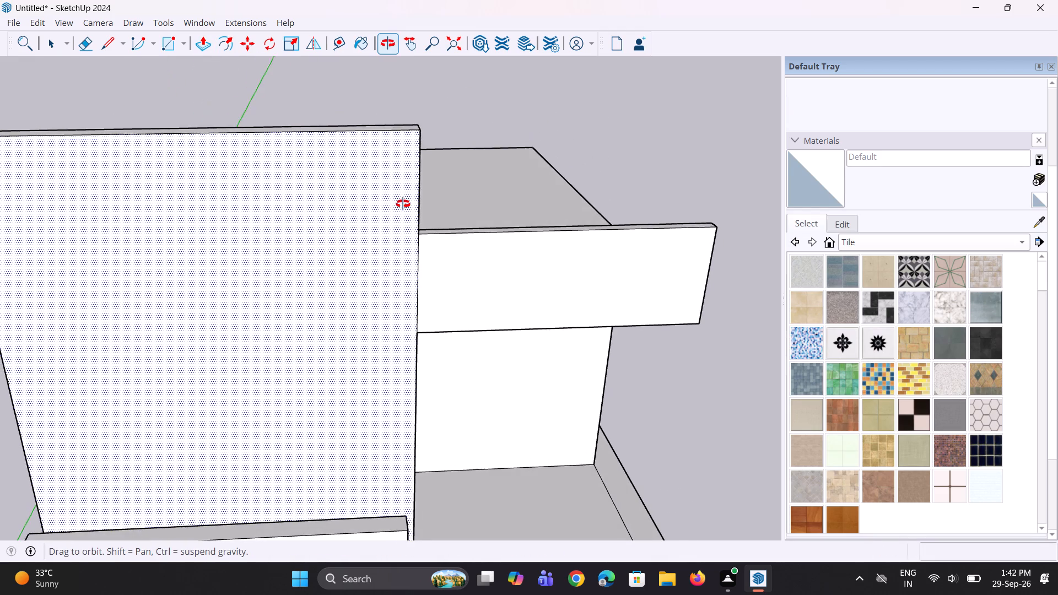
middle_drag(403, 204, 401, 204)
scroll(396, 290, down, 1)
middle_drag(396, 289, 381, 256)
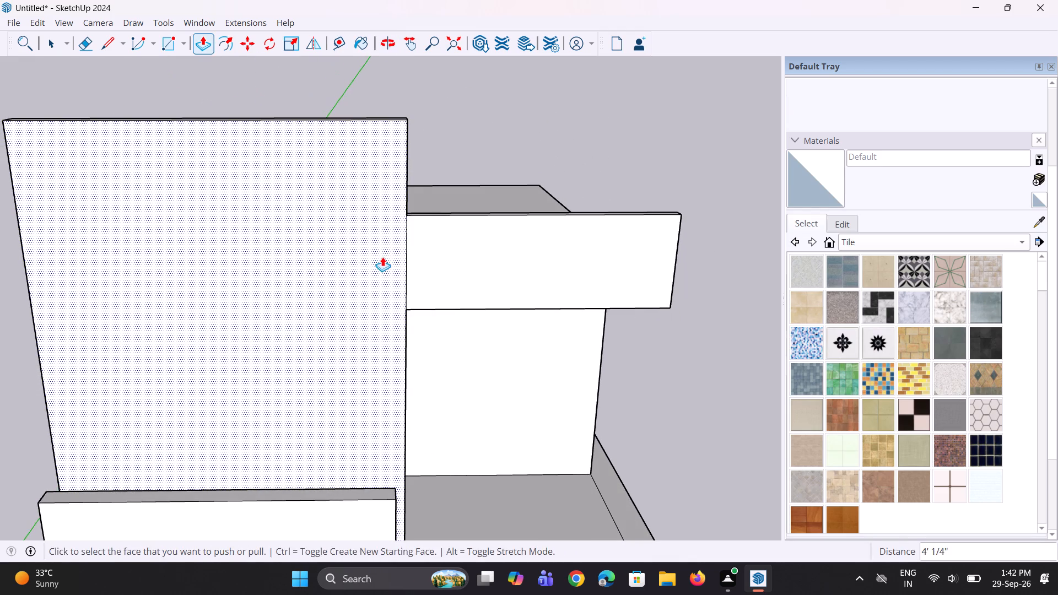
middle_drag(386, 257, 384, 248)
middle_drag(376, 201, 388, 338)
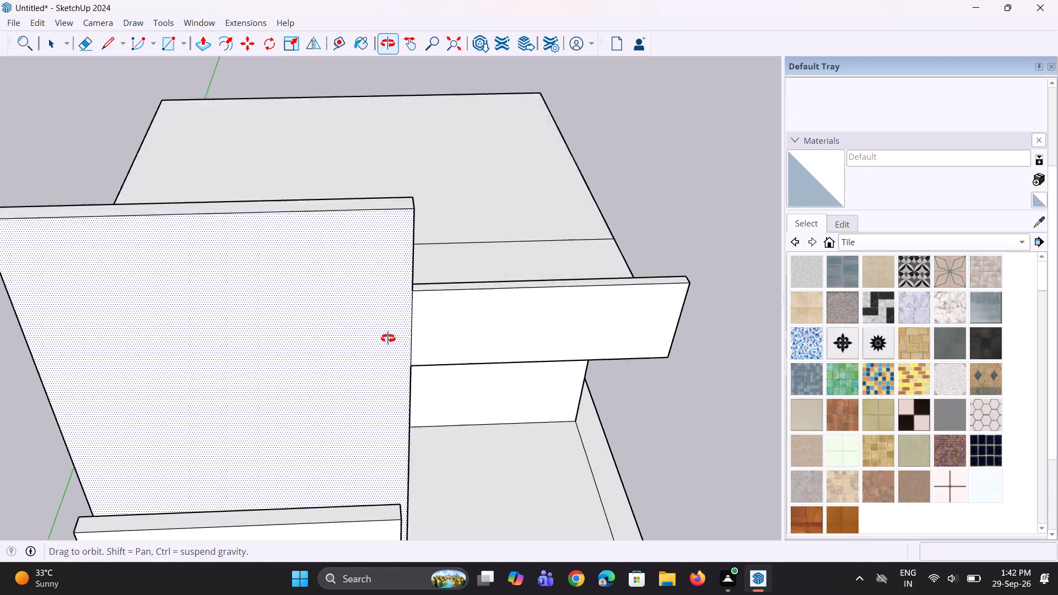
middle_drag(388, 338, 388, 343)
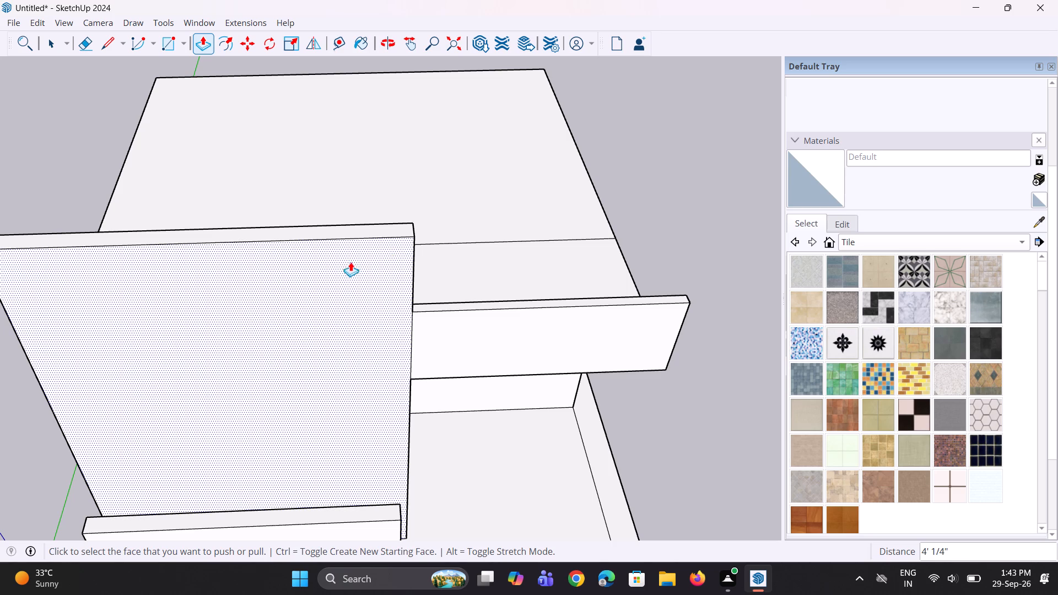
scroll(335, 277, down, 4)
middle_drag(338, 296, 340, 207)
scroll(344, 210, down, 3)
middle_drag(344, 218, 328, 248)
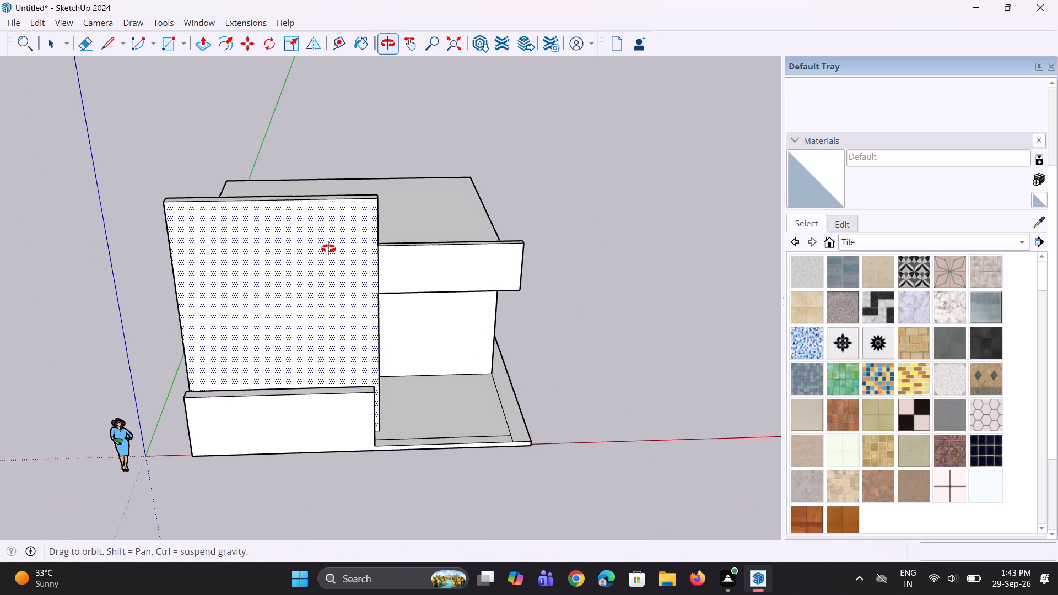
middle_drag(328, 248, 323, 264)
Push/Pull the top of the tall front wall up a further 4 9/16".
scroll(347, 220, up, 5)
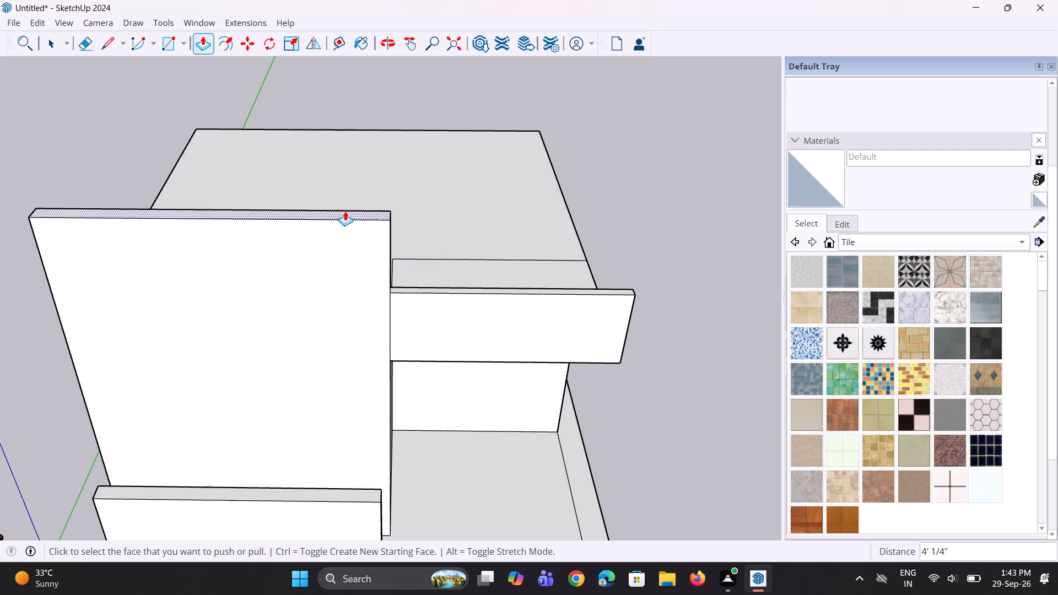
click(345, 213)
click(354, 207)
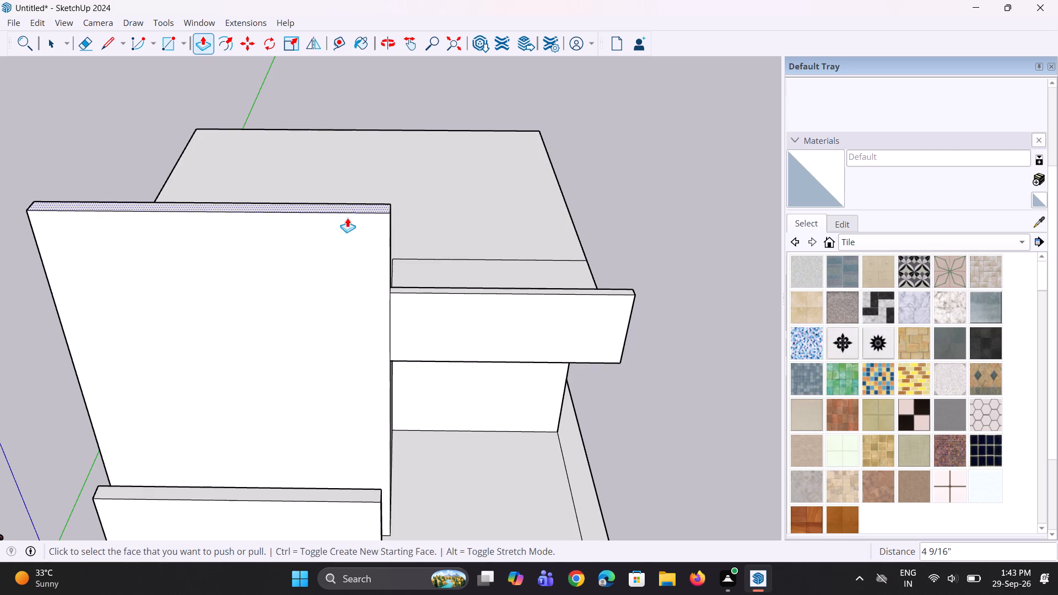
Erase the leftover line running across the roof behind the parapet, including its remaining segment.
middle_drag(355, 284, 376, 242)
key(space)
key(space)
middle_click(373, 258)
key(e)
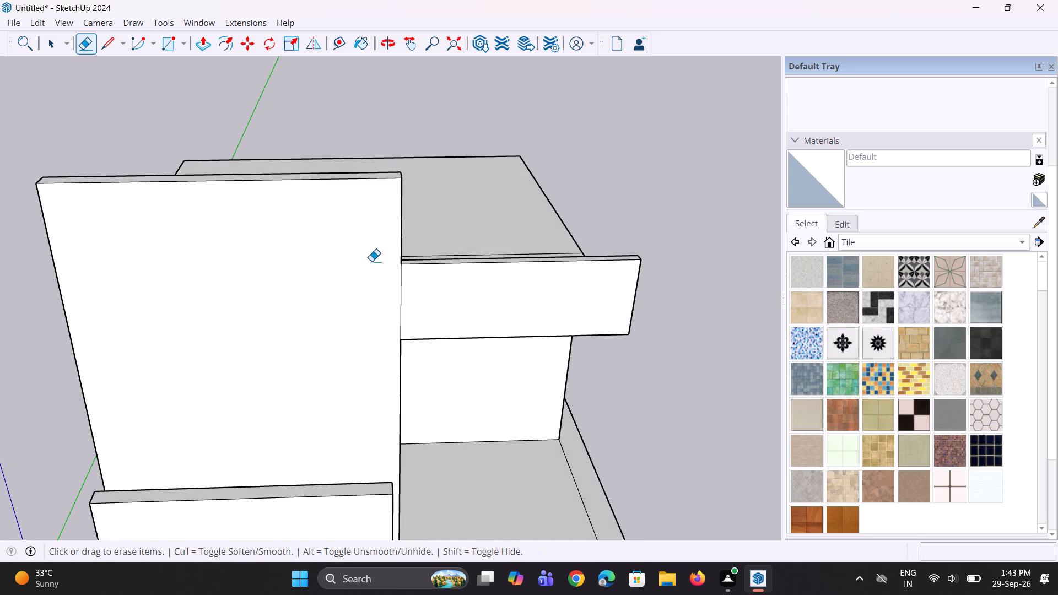
middle_drag(369, 267, 260, 356)
scroll(397, 303, up, 3)
click(380, 271)
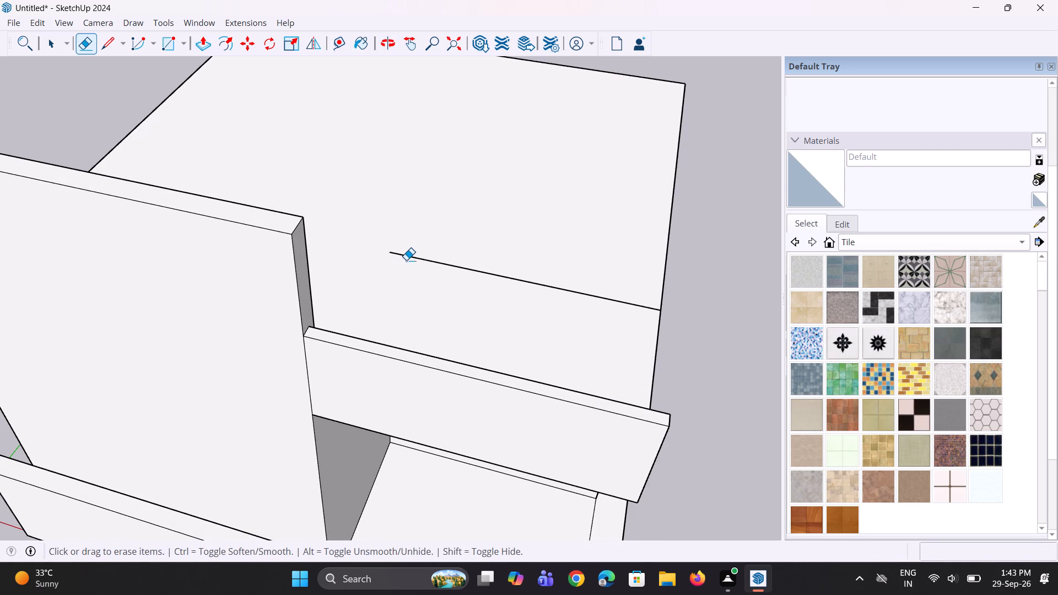
click(414, 257)
Examine the front elevation from several angles, comparing the tall wall, the parapet and the roof.
scroll(464, 300, down, 2)
middle_drag(489, 306, 388, 175)
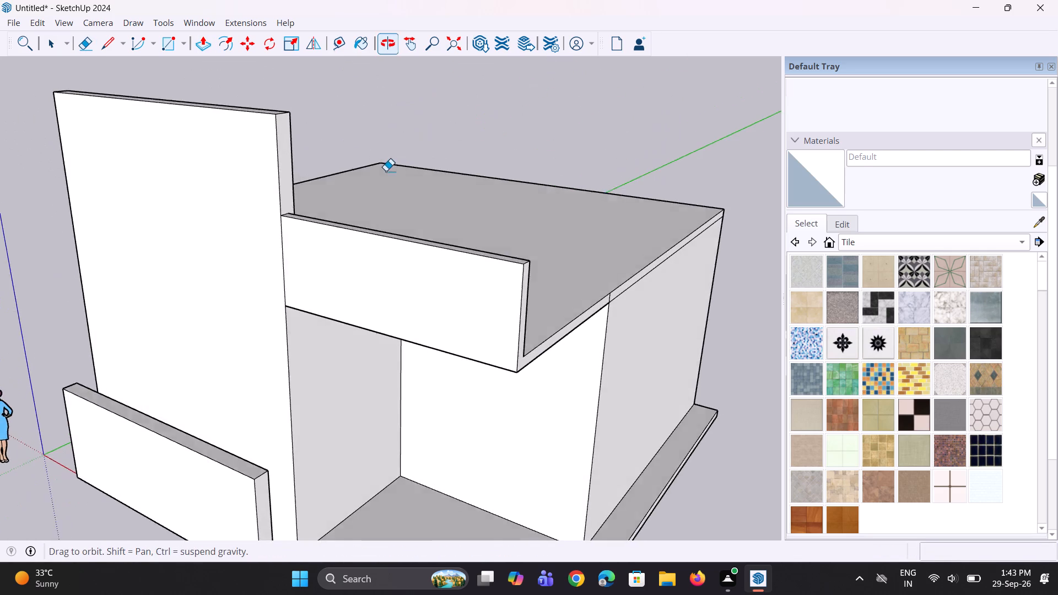
scroll(415, 287, down, 4)
middle_drag(409, 304, 596, 297)
scroll(199, 254, down, 4)
middle_drag(205, 257, 239, 232)
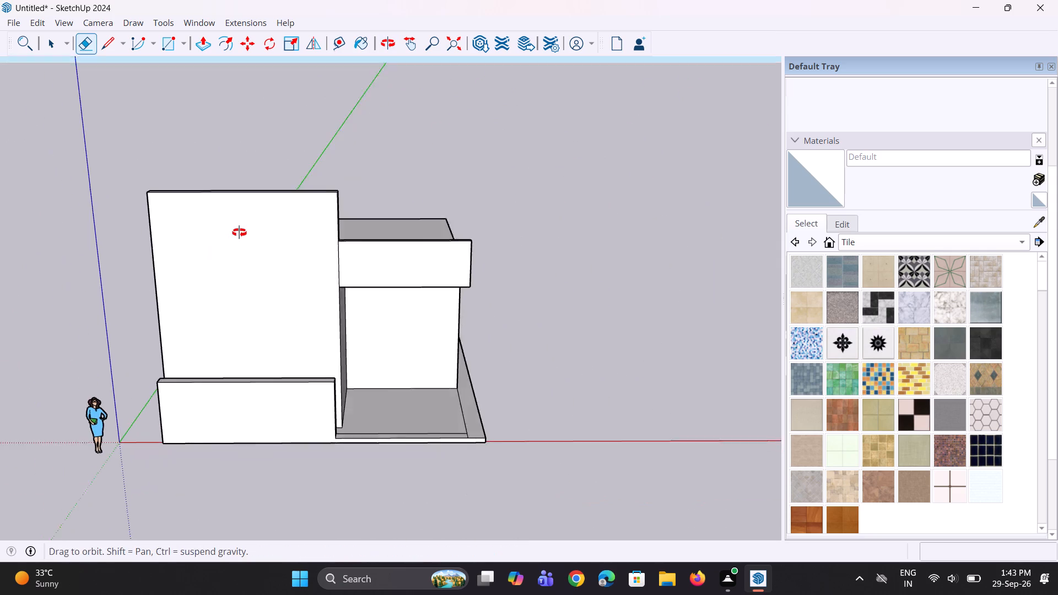
middle_drag(239, 232, 242, 228)
scroll(276, 274, up, 2)
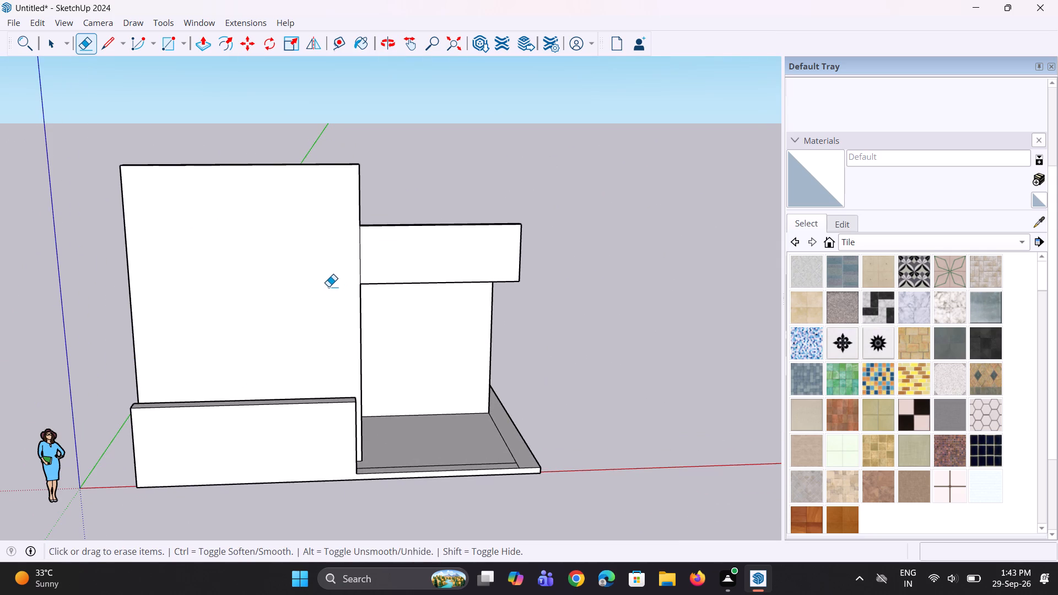
ctrl+middle_drag(369, 268, 436, 311)
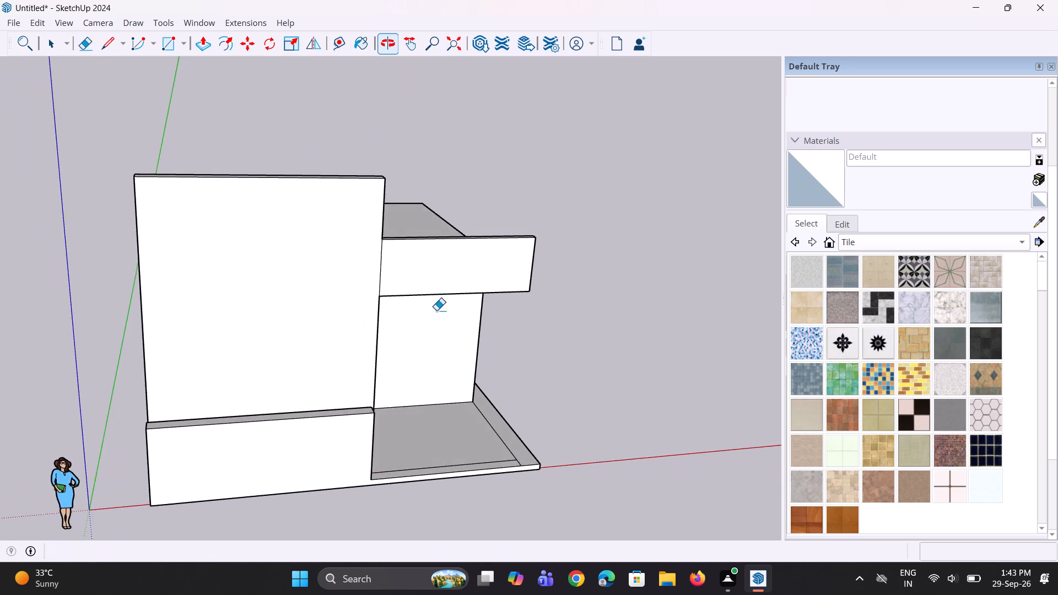
Push/Pull the front face of the parapet outward about 11 3/8".
scroll(408, 293, down, 5)
key(space)
middle_drag(415, 305, 476, 324)
key(p)
middle_drag(435, 309, 562, 279)
middle_drag(454, 271, 564, 338)
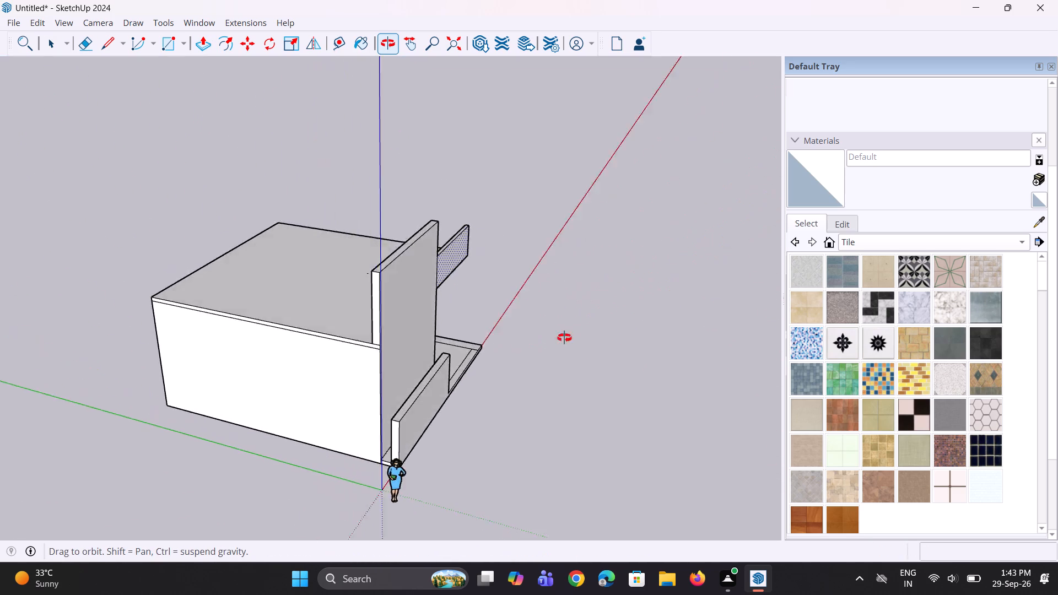
middle_drag(564, 338, 433, 275)
scroll(480, 283, up, 4)
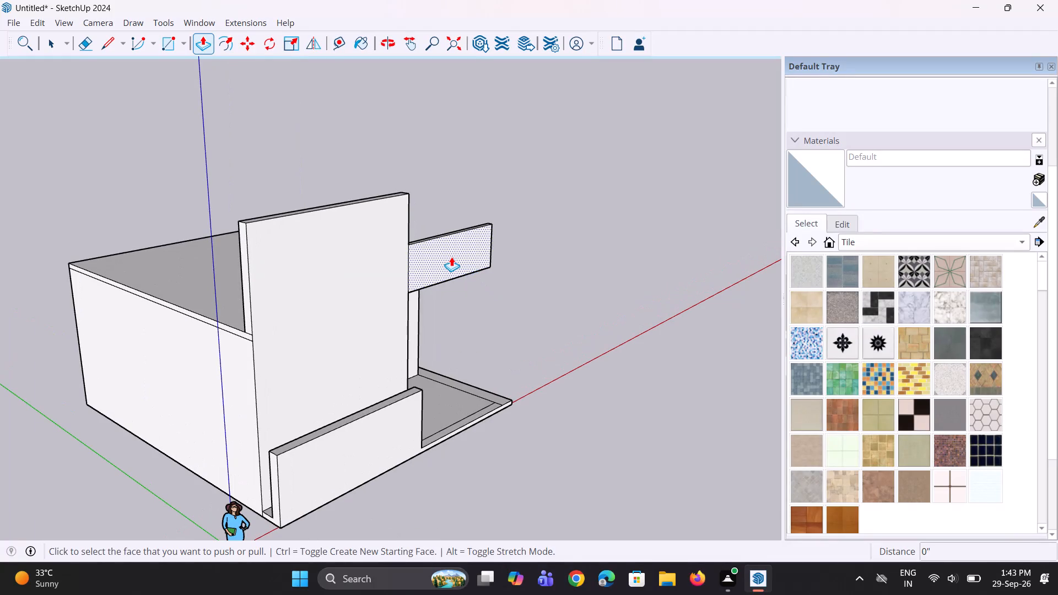
click(451, 257)
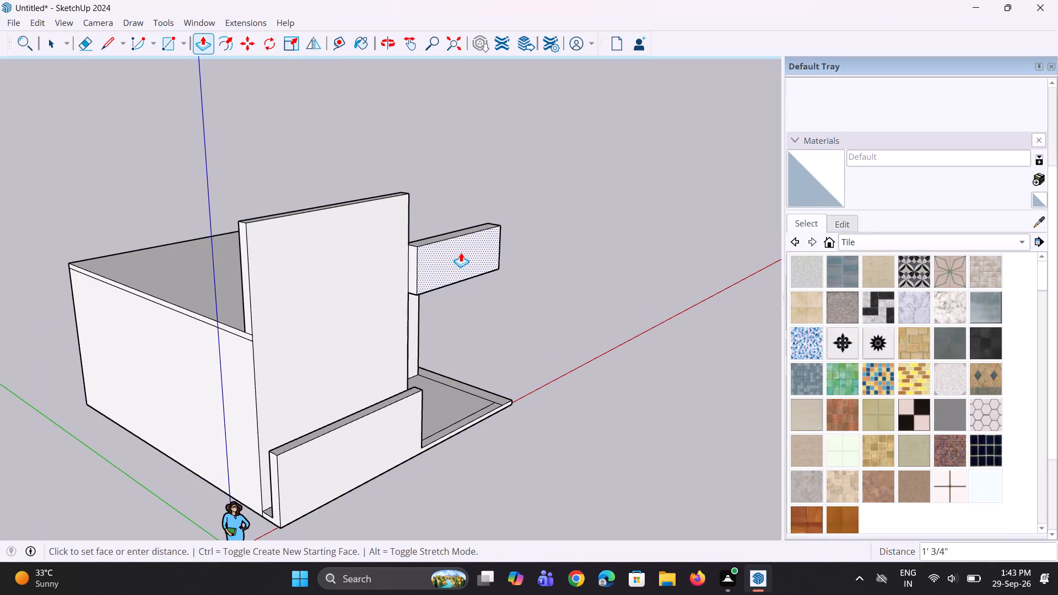
click(460, 250)
Push/Pull the roof-side face of the parapet toward the front by about 4 5/8".
middle_drag(407, 255, 350, 328)
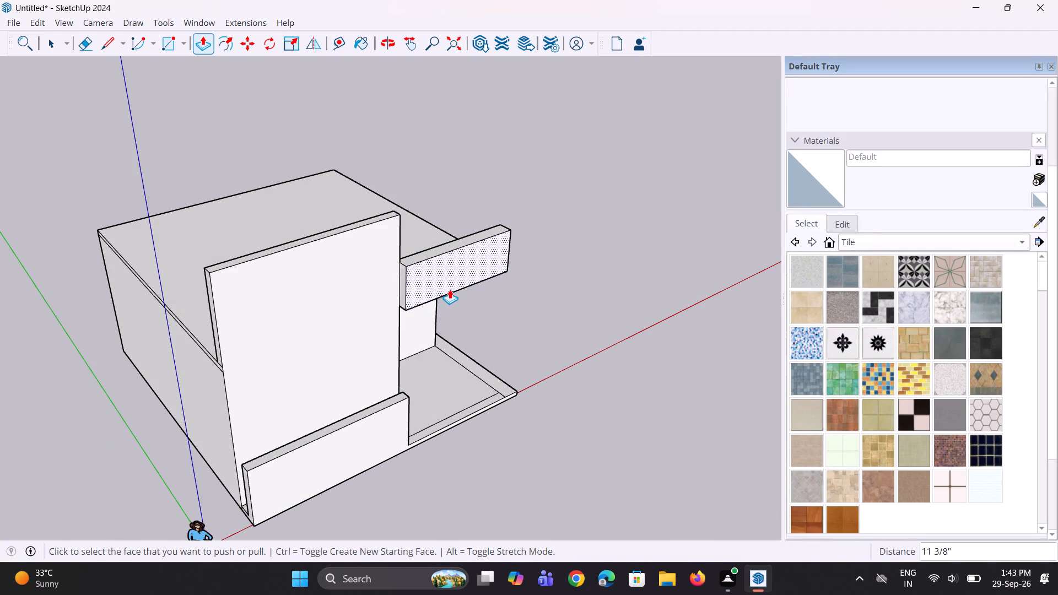
middle_drag(462, 302, 391, 369)
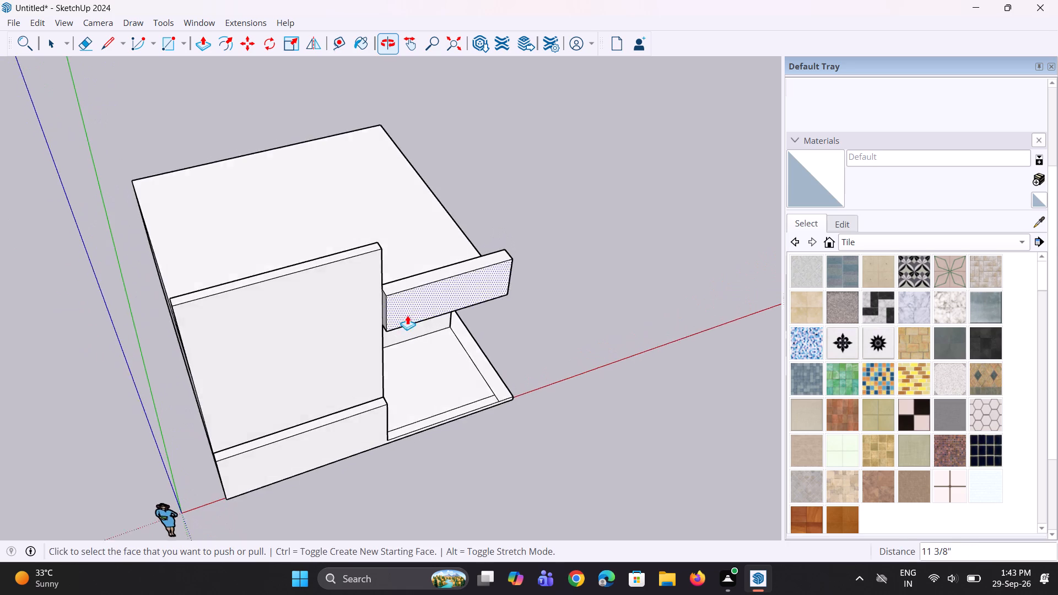
scroll(409, 311, down, 4)
middle_drag(413, 307, 290, 316)
scroll(387, 285, down, 4)
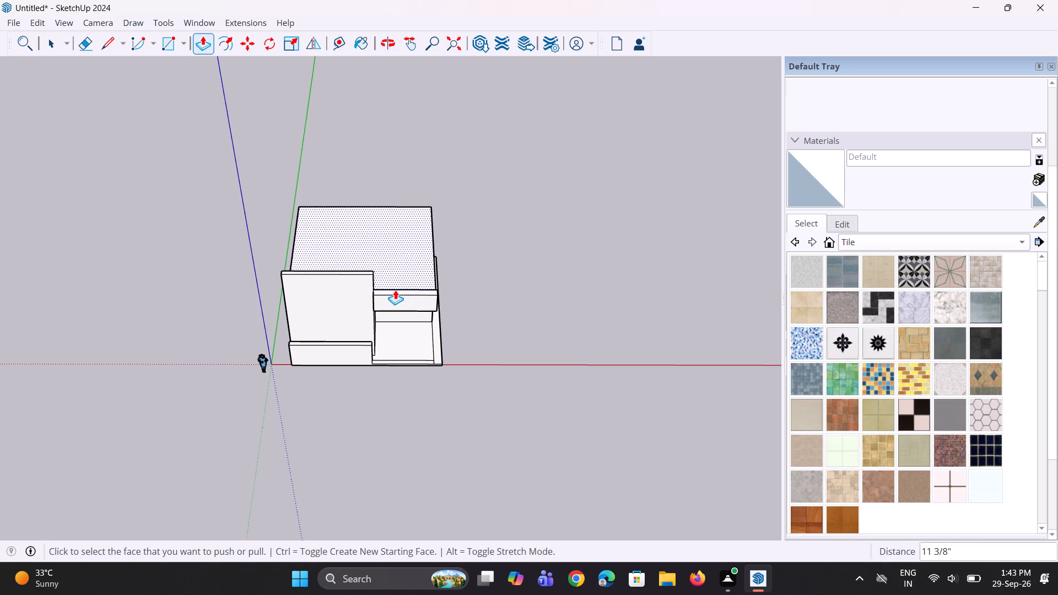
middle_drag(429, 337, 60, 285)
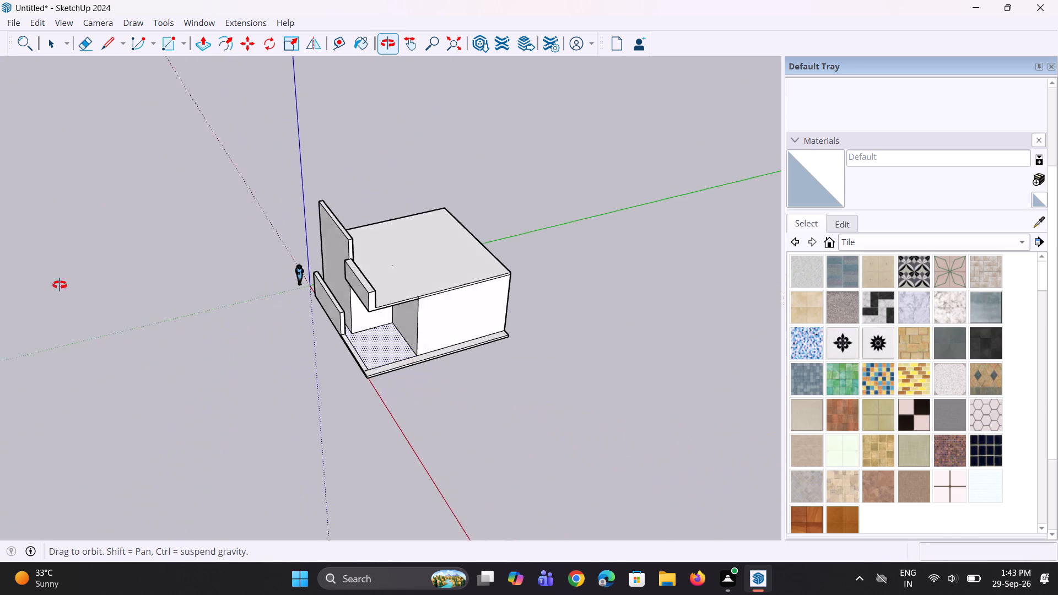
middle_drag(60, 285, 56, 300)
middle_drag(266, 307, 60, 339)
scroll(357, 317, up, 2)
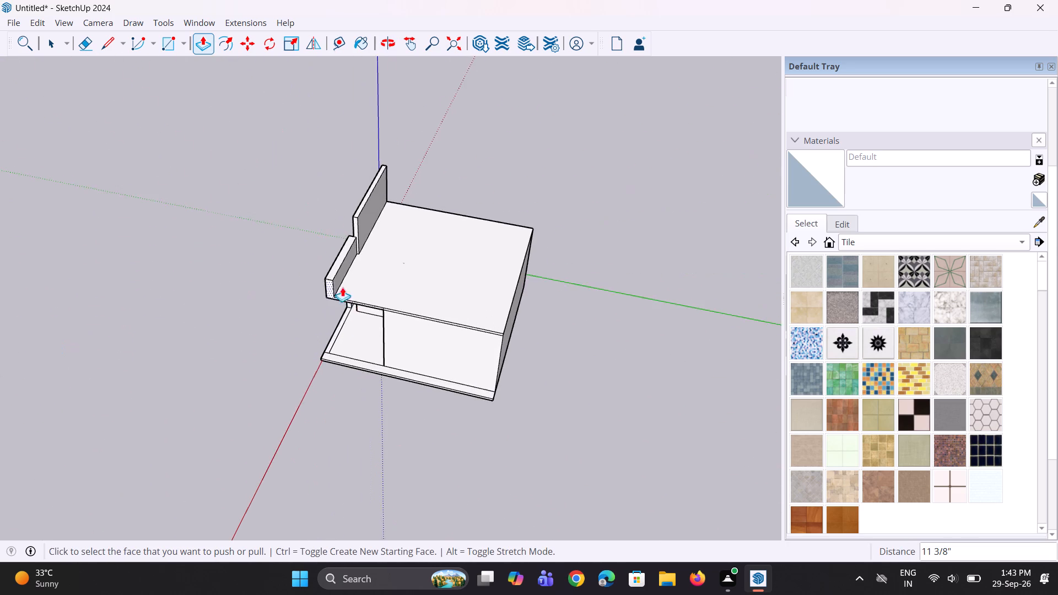
scroll(342, 287, up, 1)
scroll(315, 244, up, 8)
click(326, 252)
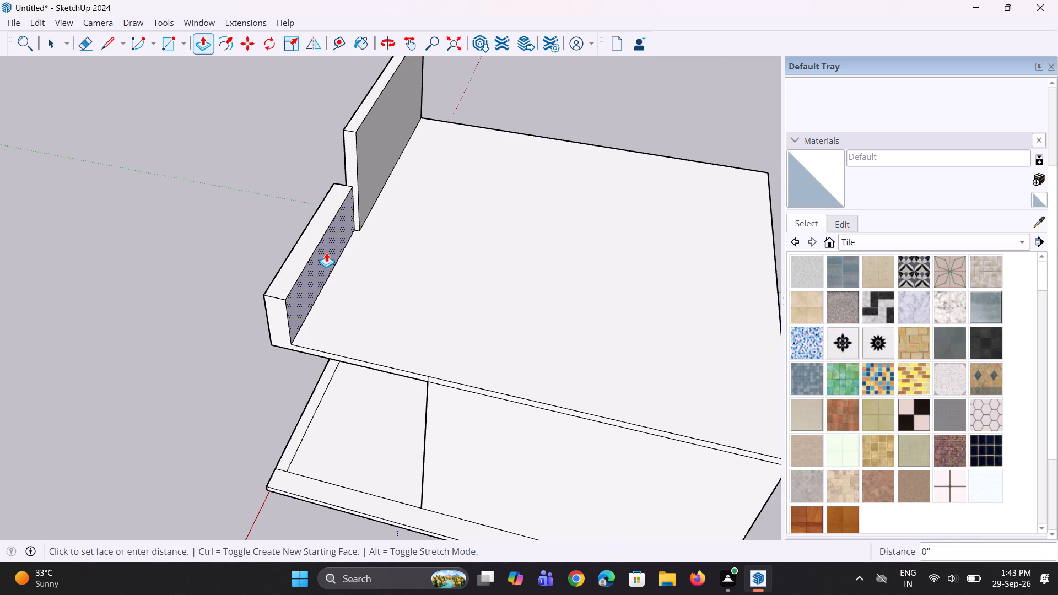
click(322, 251)
Push/Pull the parapet's front face outward about 1' 4 1/2", using the low front wall as the reference.
middle_drag(275, 285, 638, 257)
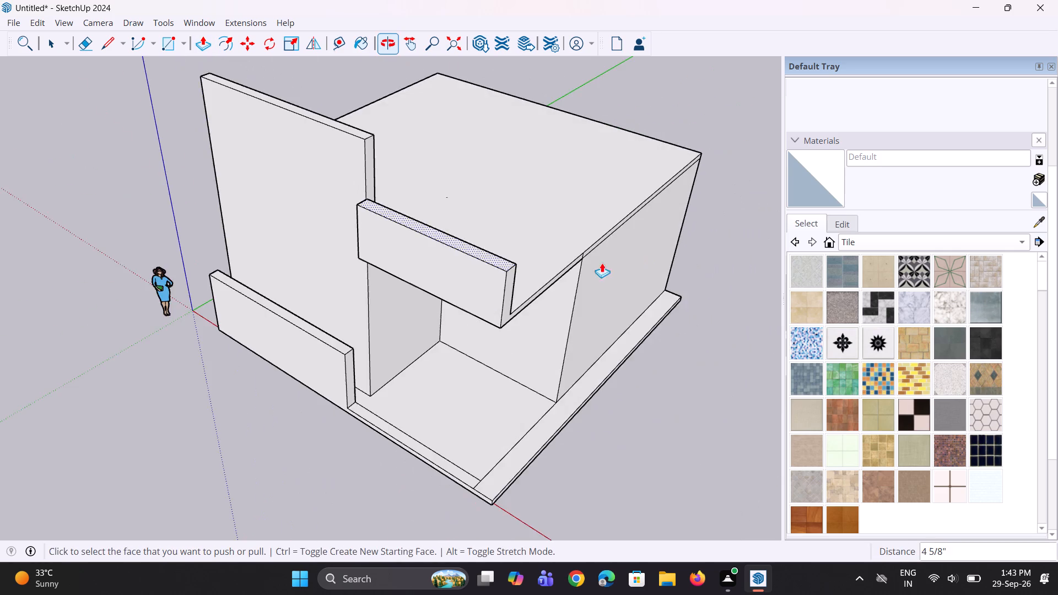
scroll(336, 293, down, 3)
middle_drag(344, 295, 646, 242)
middle_drag(373, 260, 482, 272)
middle_drag(384, 350, 446, 285)
click(457, 224)
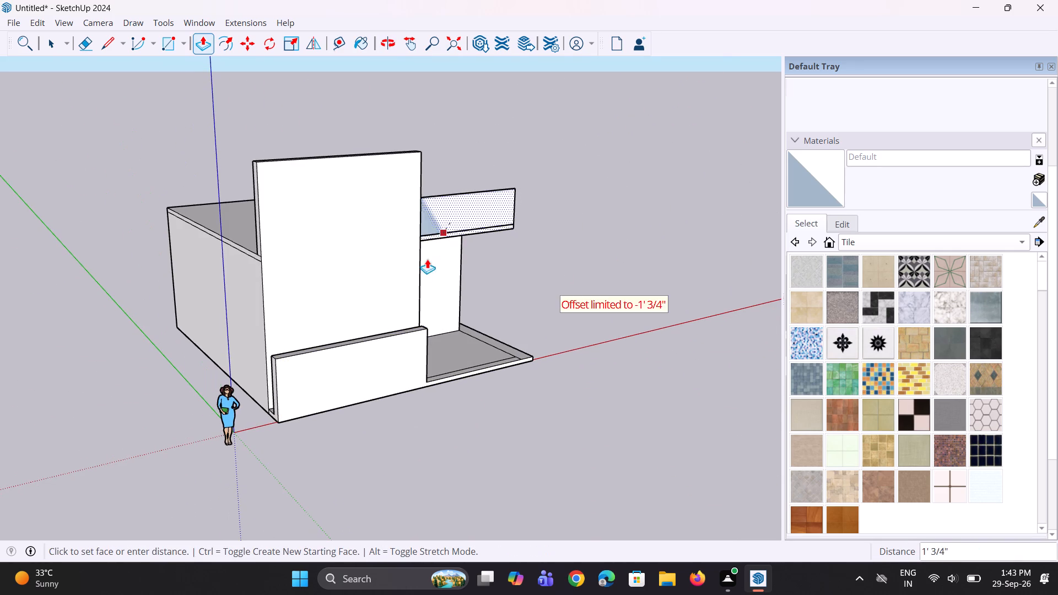
click(406, 344)
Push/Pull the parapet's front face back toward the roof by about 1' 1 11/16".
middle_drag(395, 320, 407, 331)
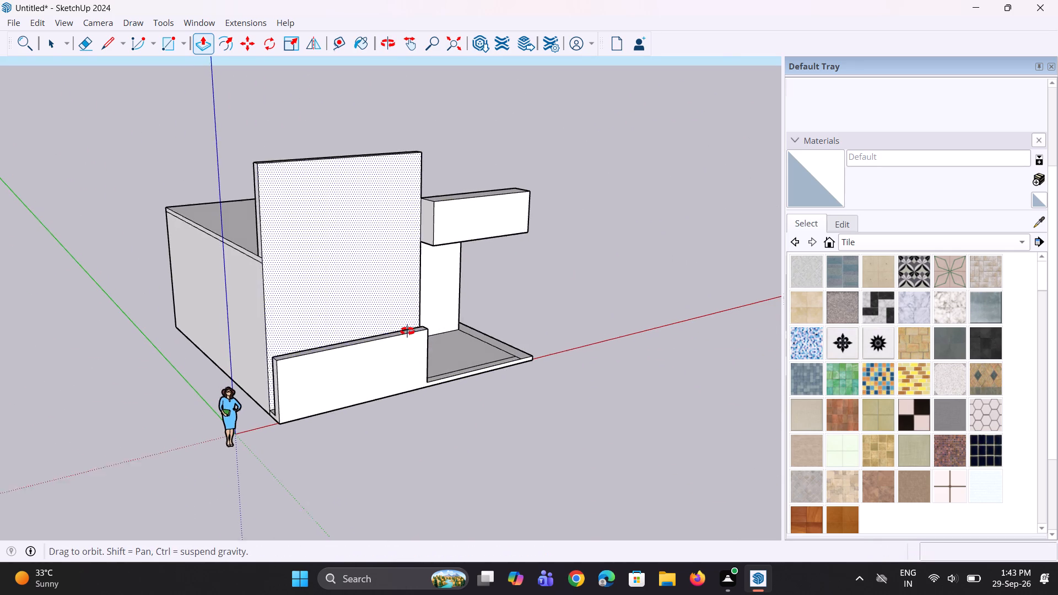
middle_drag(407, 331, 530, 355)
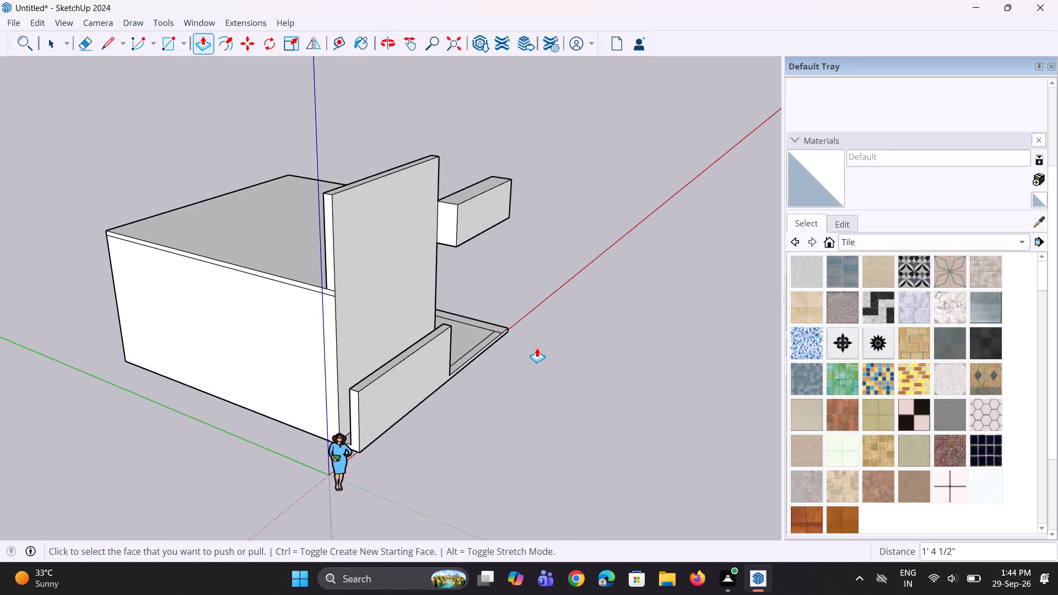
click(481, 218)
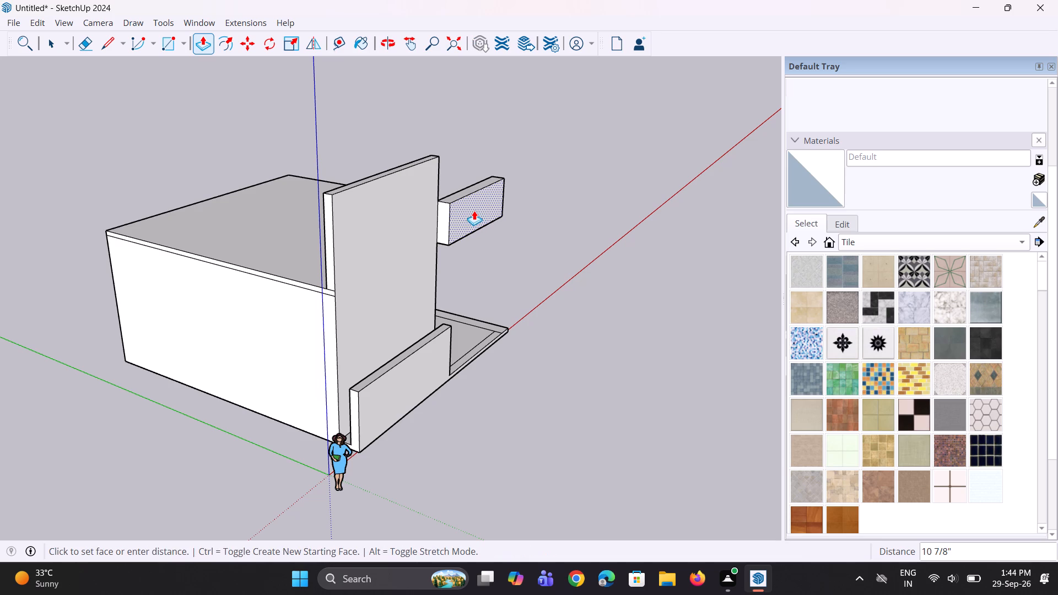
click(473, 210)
Push/Pull the roof-side face of the parapet toward the front by about 6 3/8" to thin it.
middle_drag(481, 225, 287, 305)
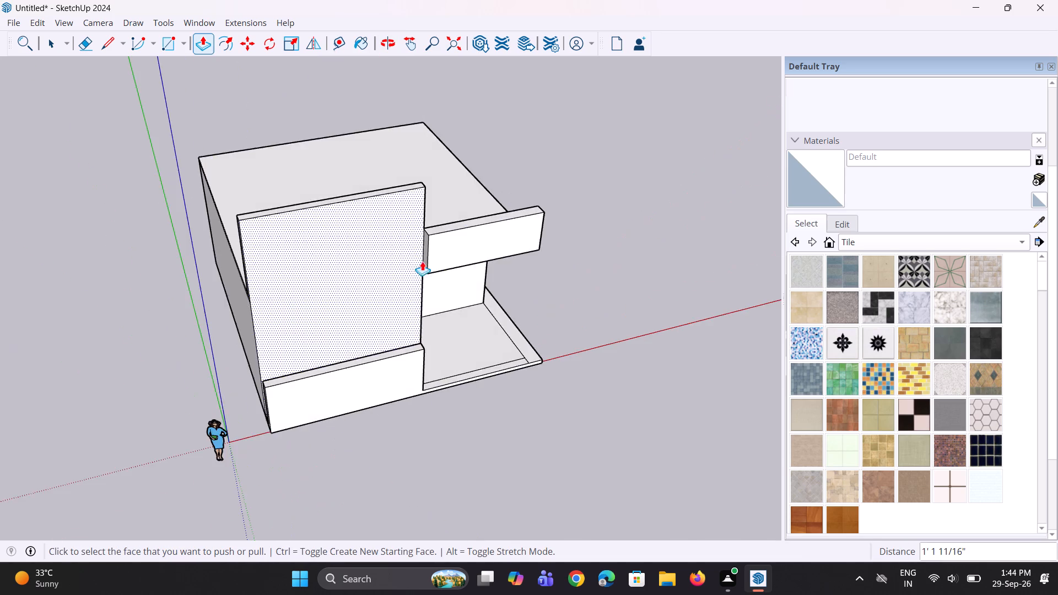
scroll(470, 253, down, 8)
middle_drag(514, 255, 179, 321)
scroll(461, 307, down, 4)
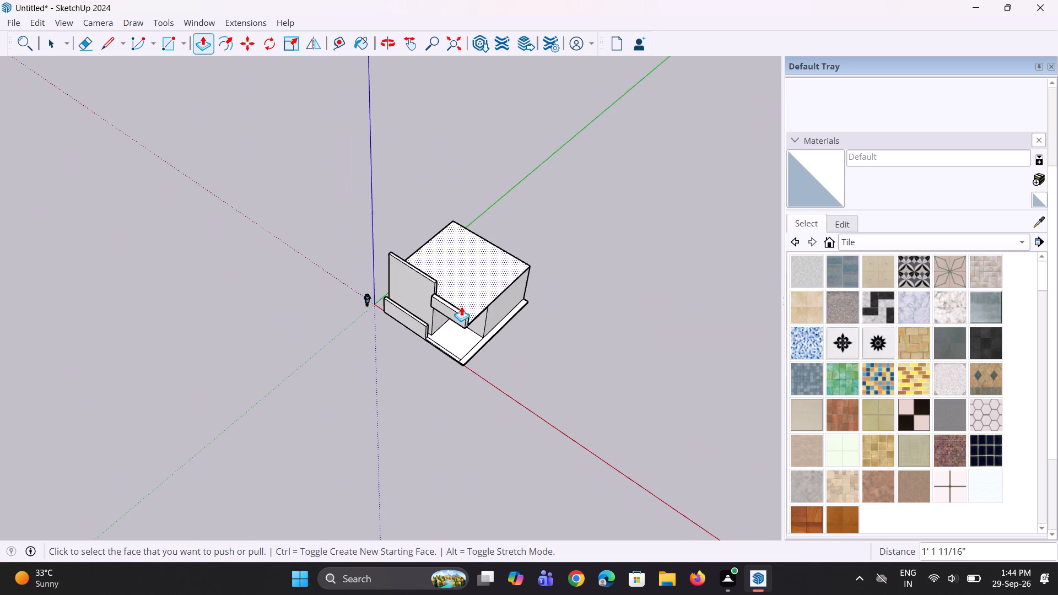
middle_drag(461, 305, 232, 309)
middle_drag(414, 356, 257, 294)
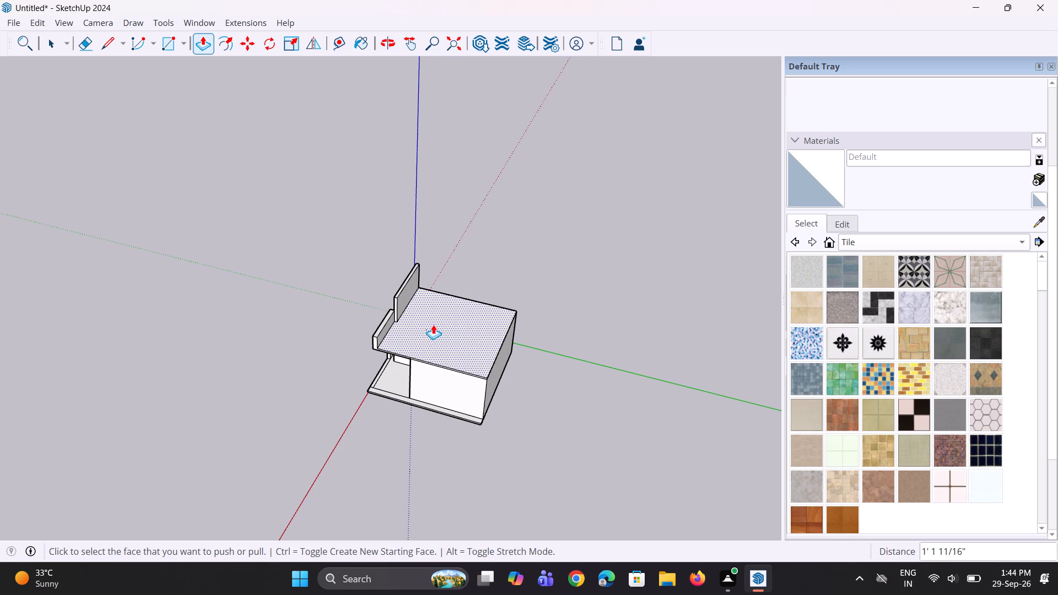
middle_drag(419, 326, 371, 317)
scroll(381, 327, up, 6)
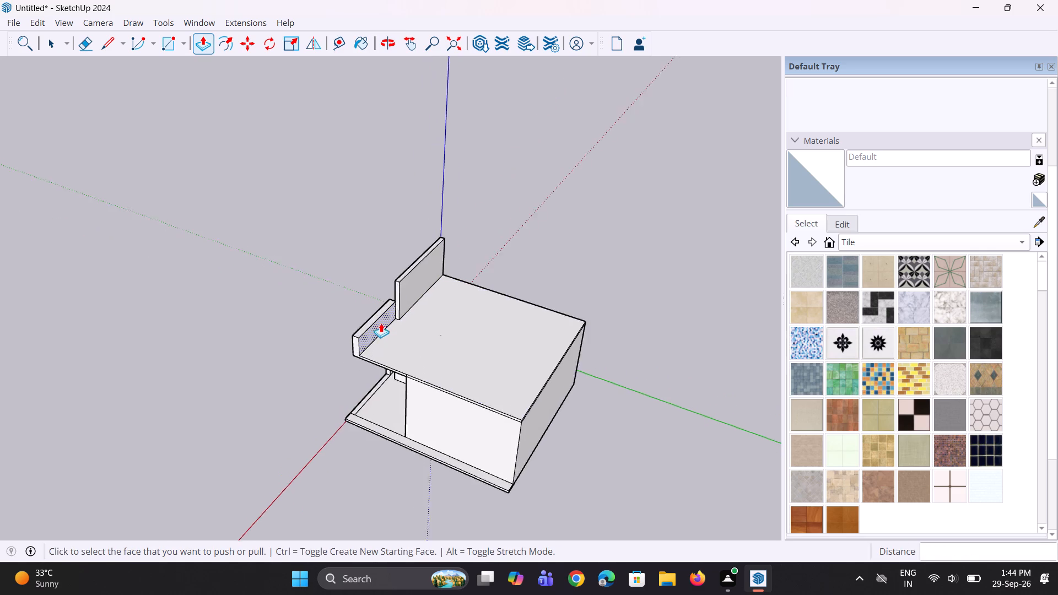
scroll(381, 323, up, 10)
click(375, 334)
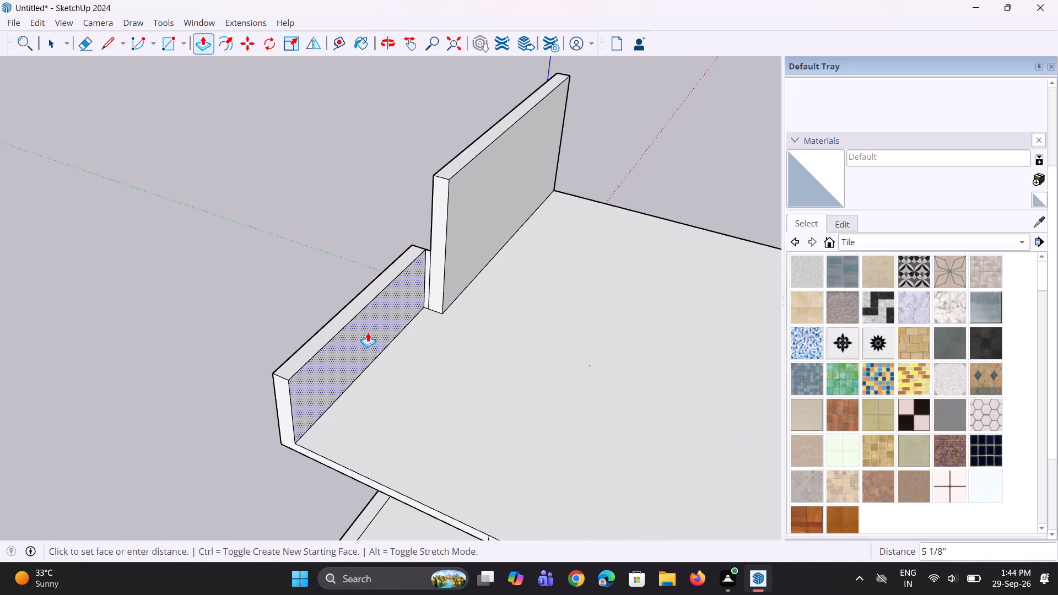
click(366, 331)
Erase the leftover short edges at the parapet's end beside the tall front wall.
middle_drag(323, 361, 510, 374)
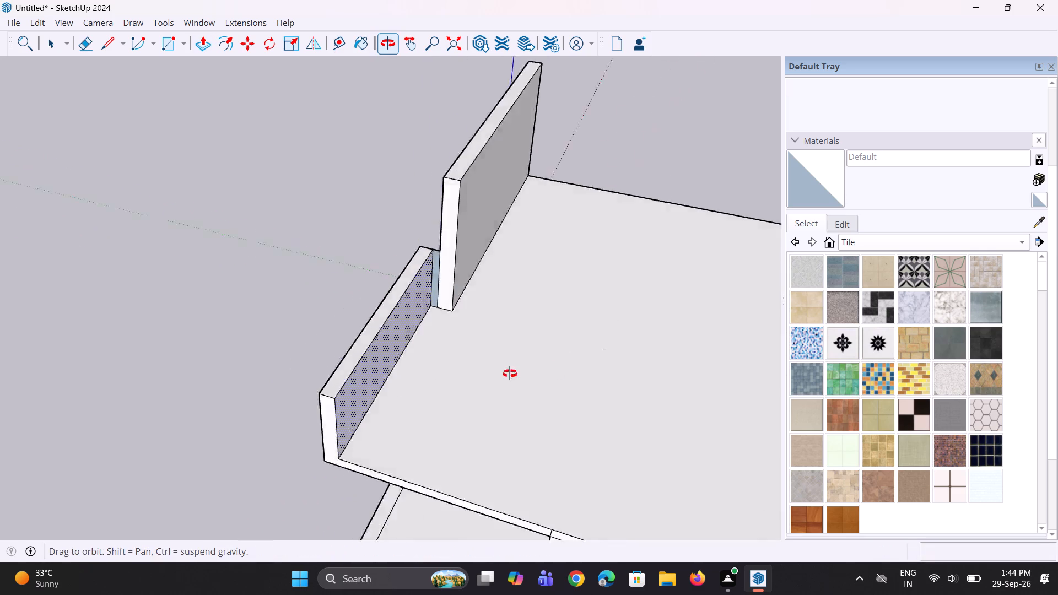
middle_drag(510, 374, 733, 376)
middle_drag(511, 298, 908, 342)
scroll(457, 234, up, 5)
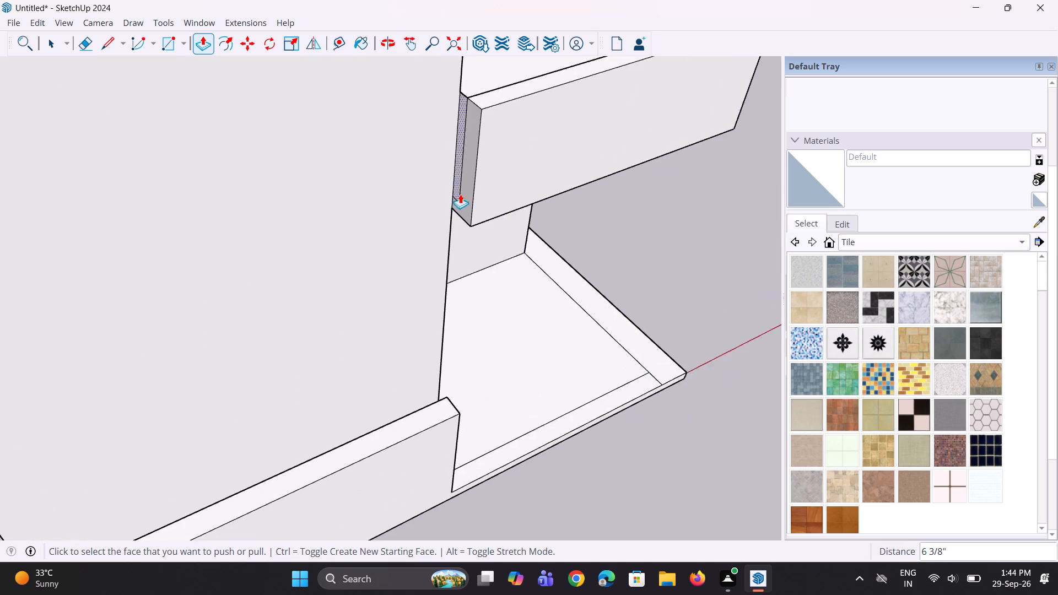
scroll(460, 194, up, 1)
middle_drag(449, 177, 546, 183)
scroll(544, 182, up, 1)
scroll(527, 203, down, 4)
middle_drag(527, 208, 585, 213)
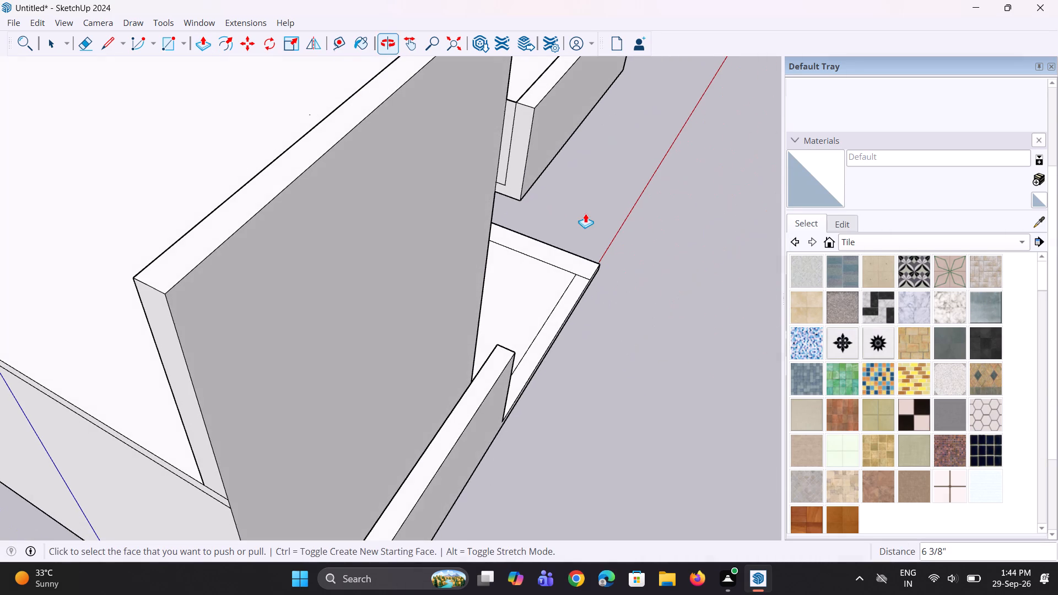
key(e)
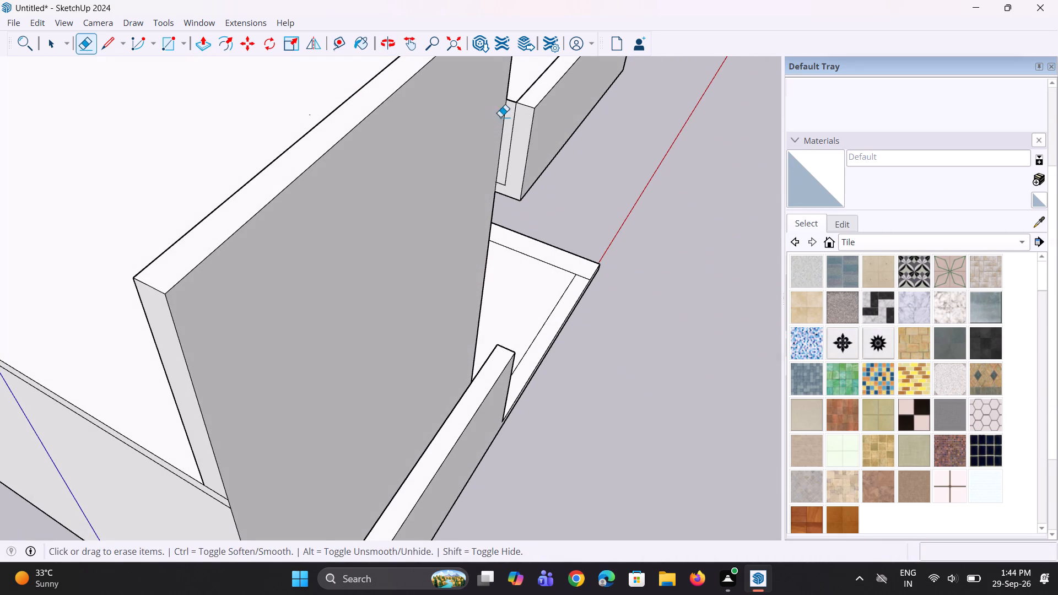
scroll(501, 100, up, 8)
click(523, 110)
click(526, 92)
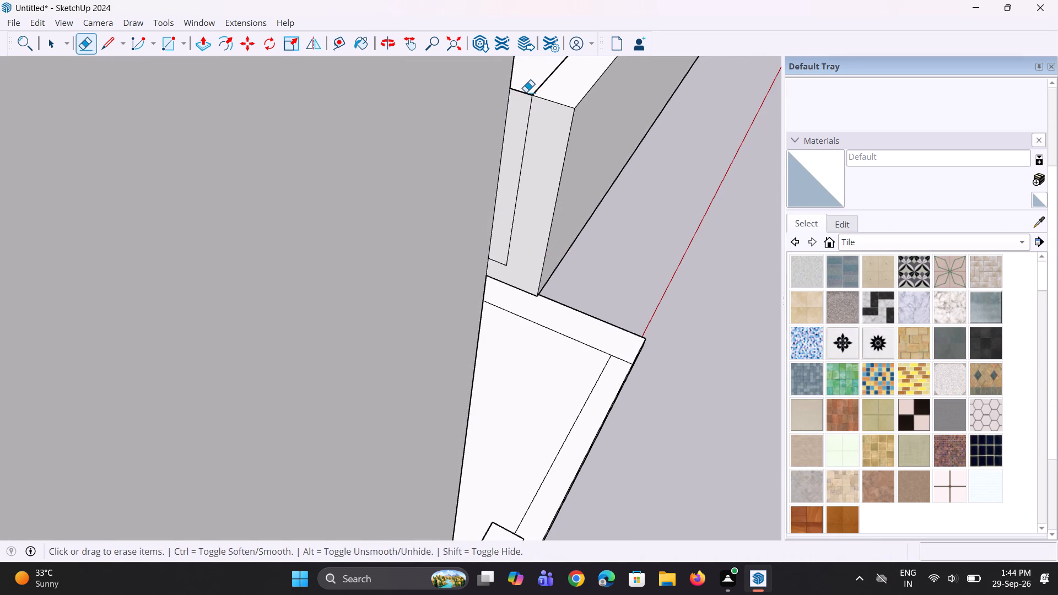
Push/Pull the parapet's front face outward 1' 1 11/16", using the low front wall as the reference.
scroll(496, 184, down, 3)
middle_drag(506, 193, 628, 183)
middle_drag(581, 182, 359, 109)
scroll(514, 193, down, 10)
middle_drag(516, 205, 527, 232)
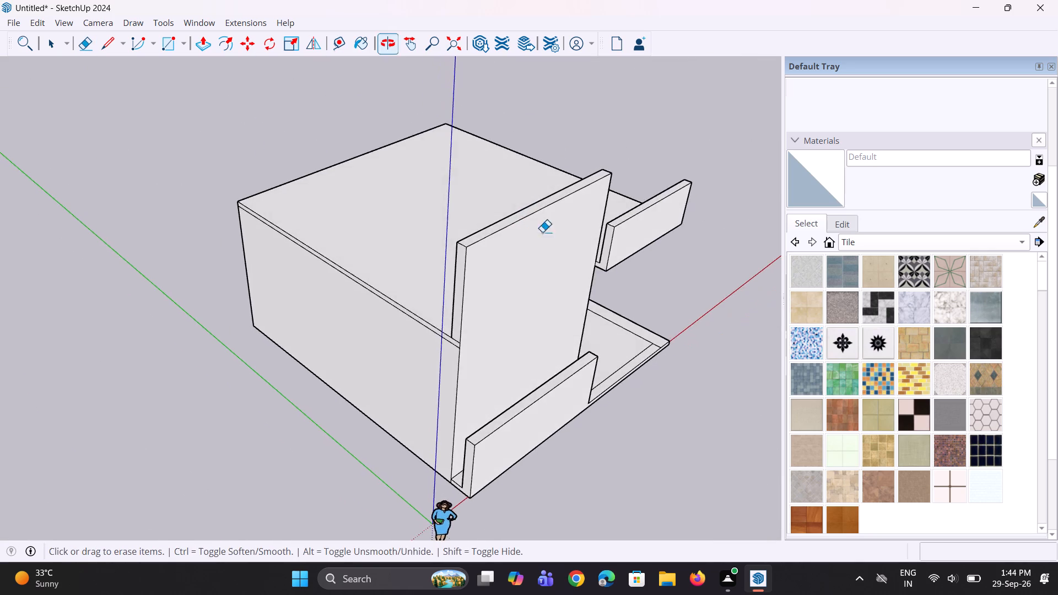
scroll(614, 232, up, 5)
key(space)
key(p)
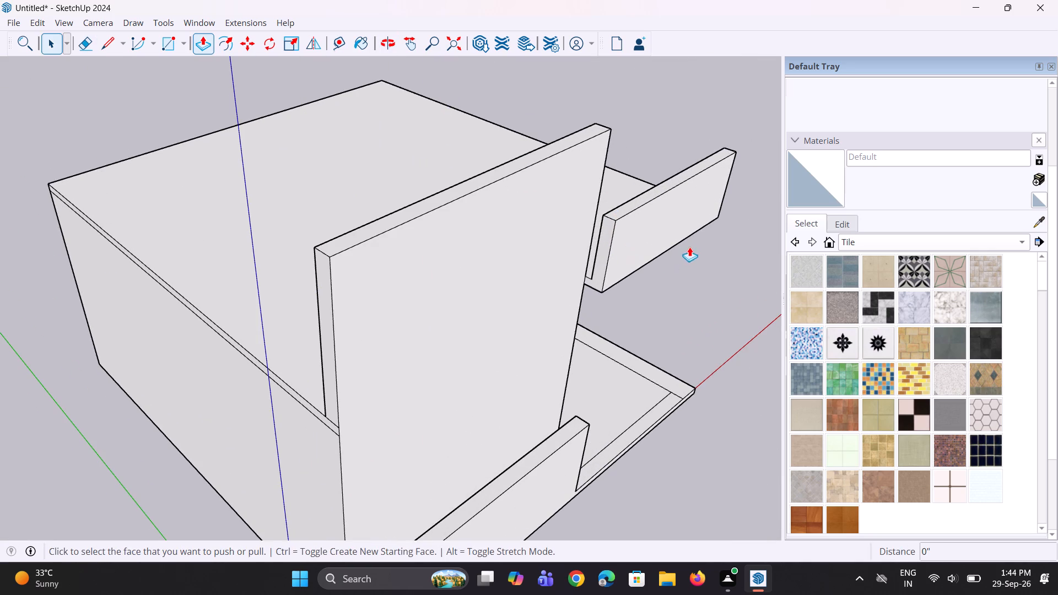
click(626, 226)
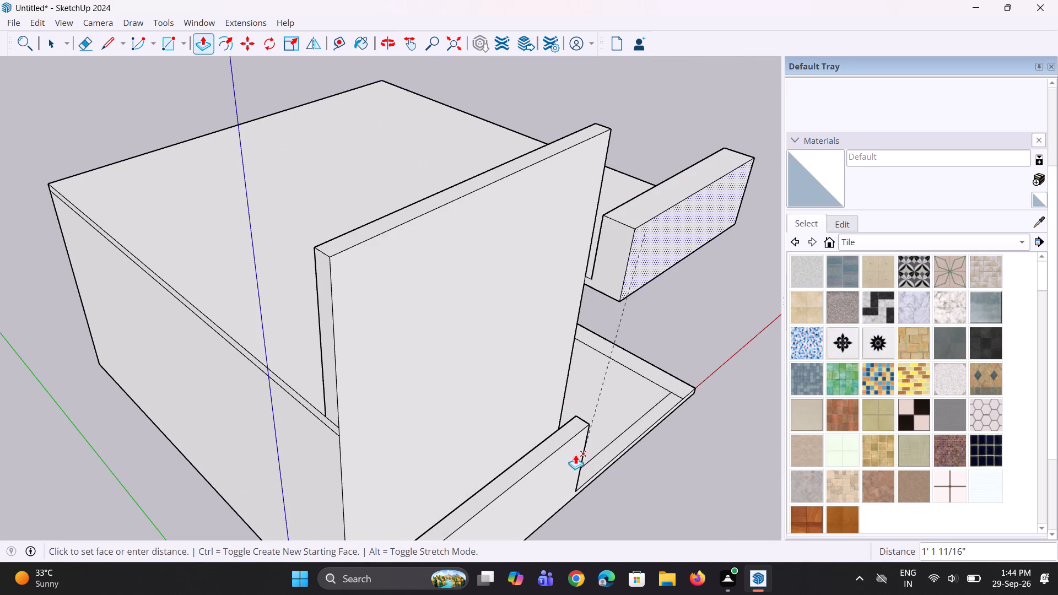
click(575, 455)
middle_drag(582, 365, 677, 372)
scroll(616, 273, down, 5)
middle_drag(544, 275, 650, 286)
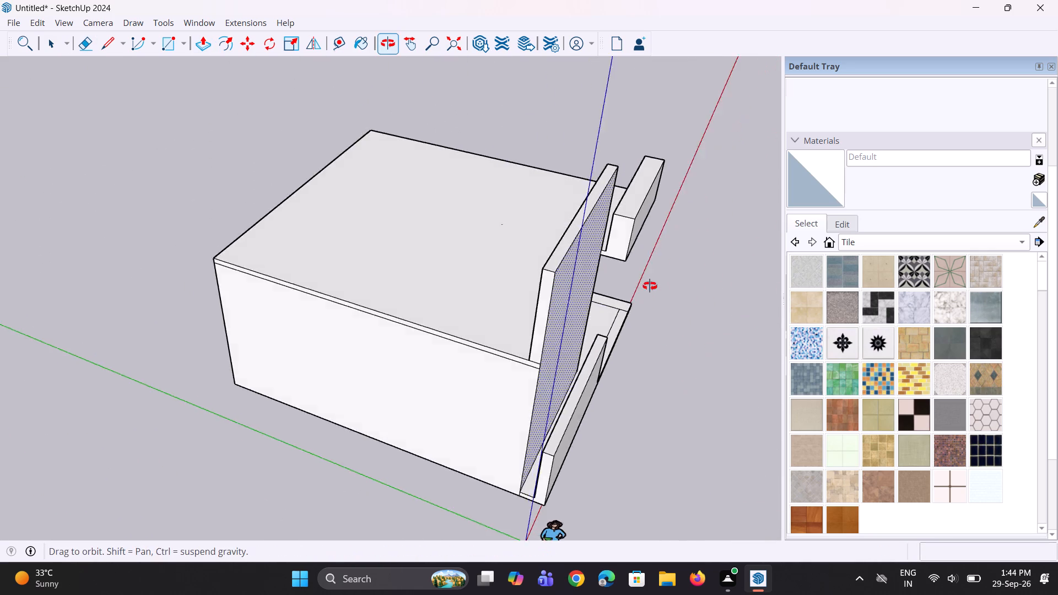
middle_drag(650, 286, 804, 268)
scroll(479, 129, up, 2)
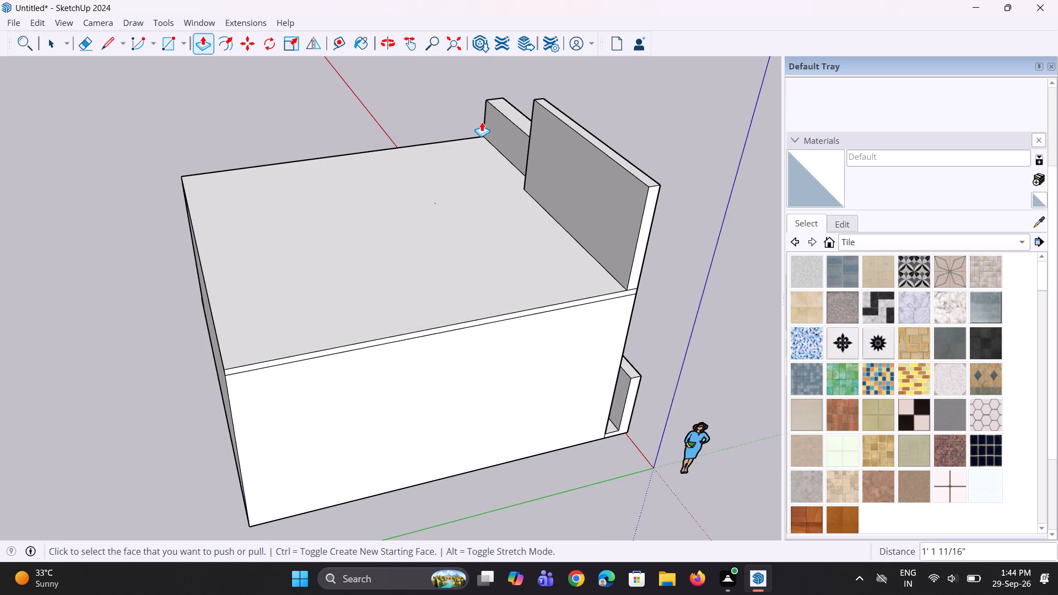
Push/Pull the parapet's roof-side face toward the front by about 11 3/4" to thin the parapet.
middle_drag(482, 122, 579, 154)
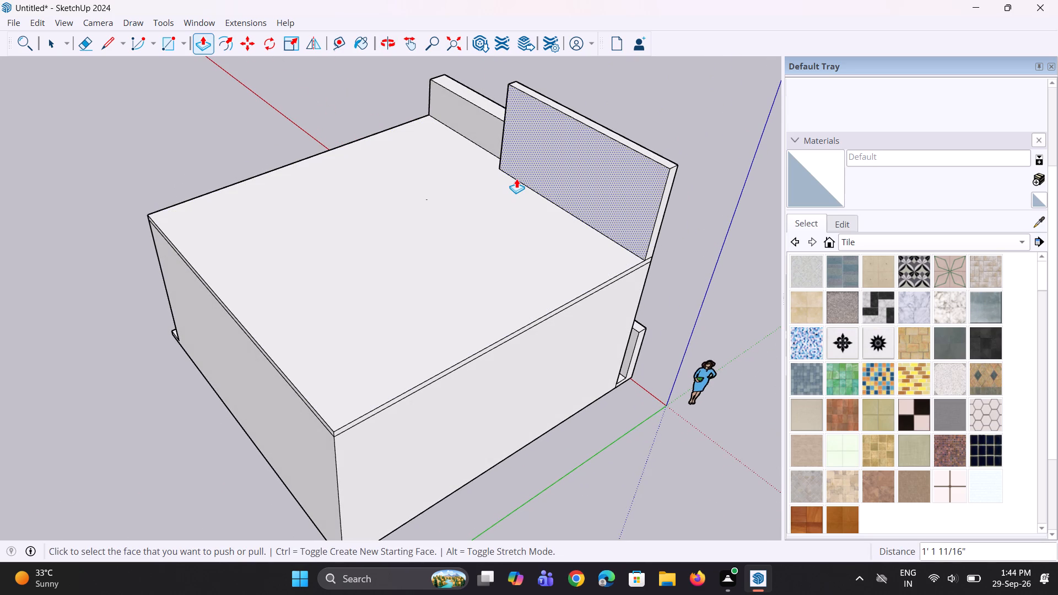
click(474, 118)
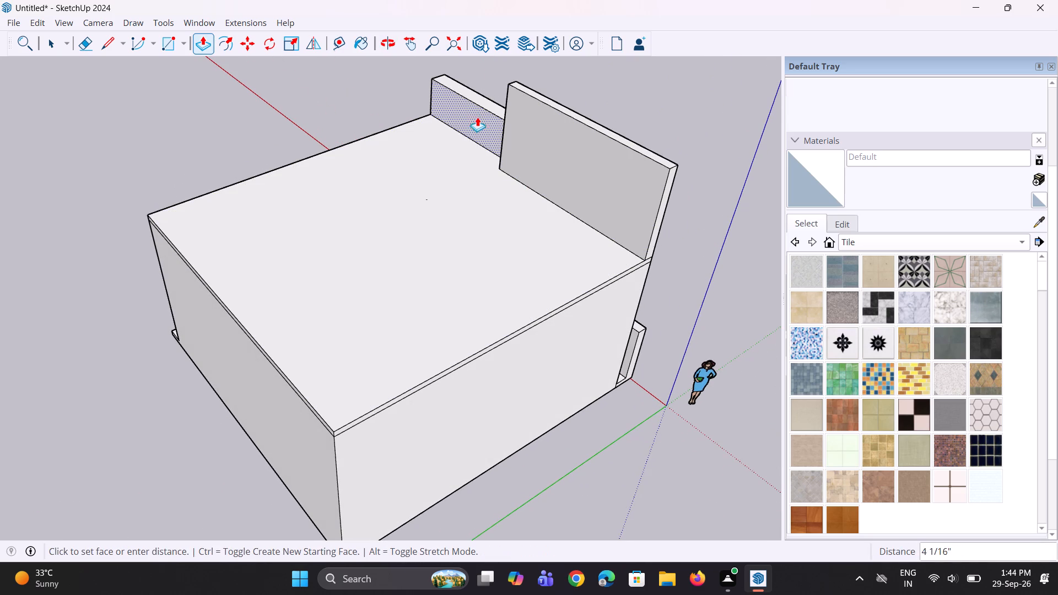
click(482, 114)
Draw a line about 11 1/8" long across the parapet's top, near its end beside the tall front wall.
middle_drag(498, 169, 373, 171)
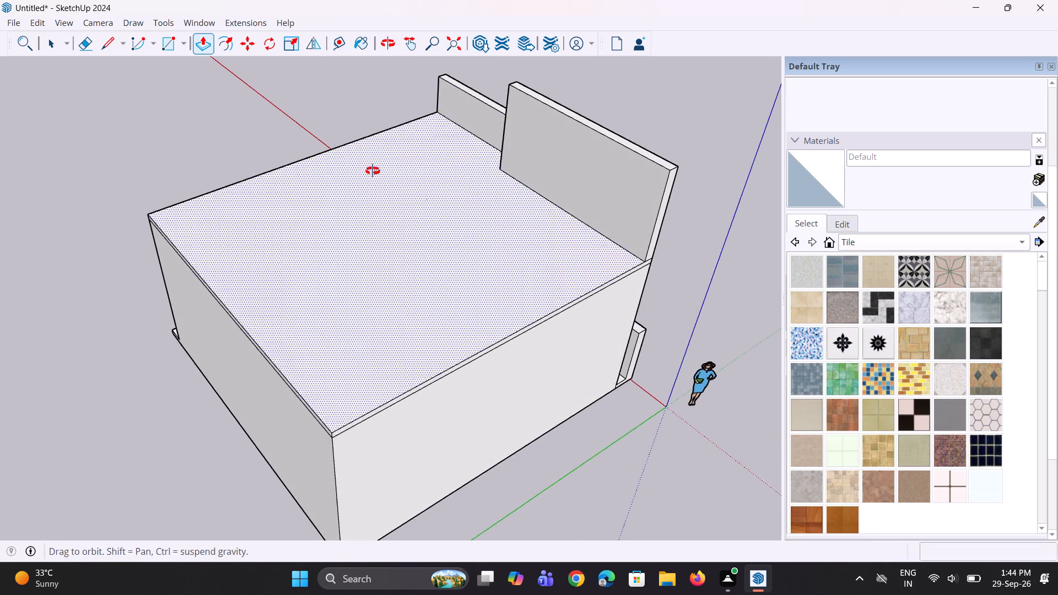
middle_drag(373, 171, 263, 169)
middle_drag(657, 226, 548, 196)
scroll(592, 242, up, 5)
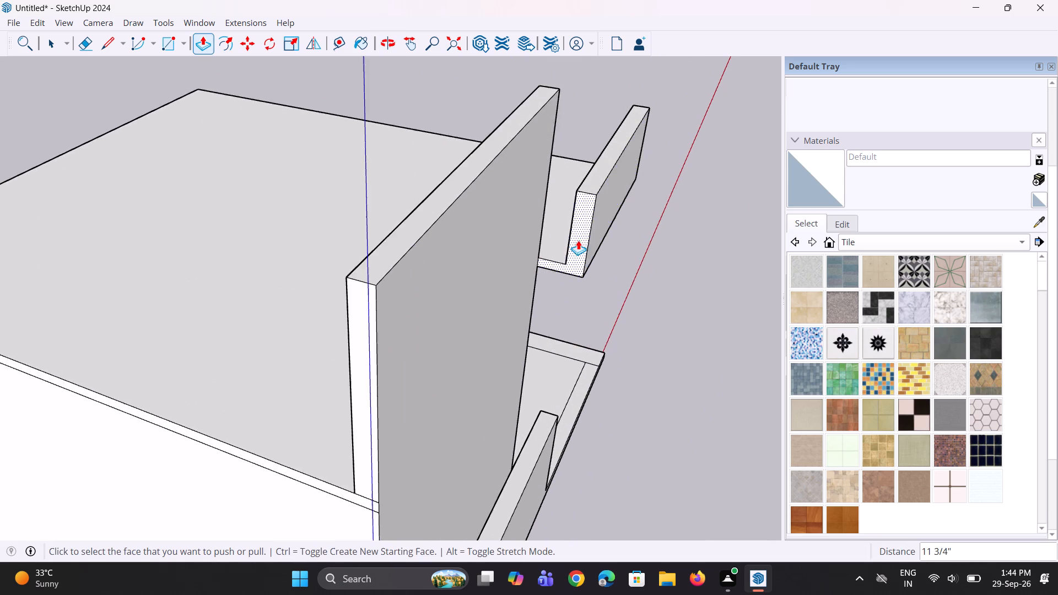
scroll(564, 258, up, 5)
middle_drag(576, 241, 573, 295)
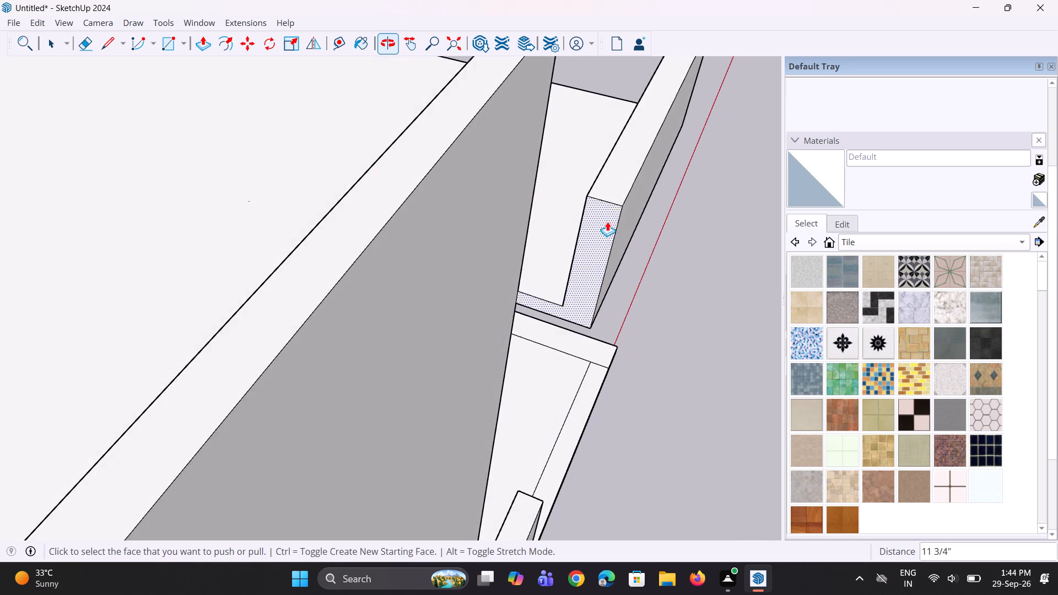
scroll(617, 199, up, 3)
key(l)
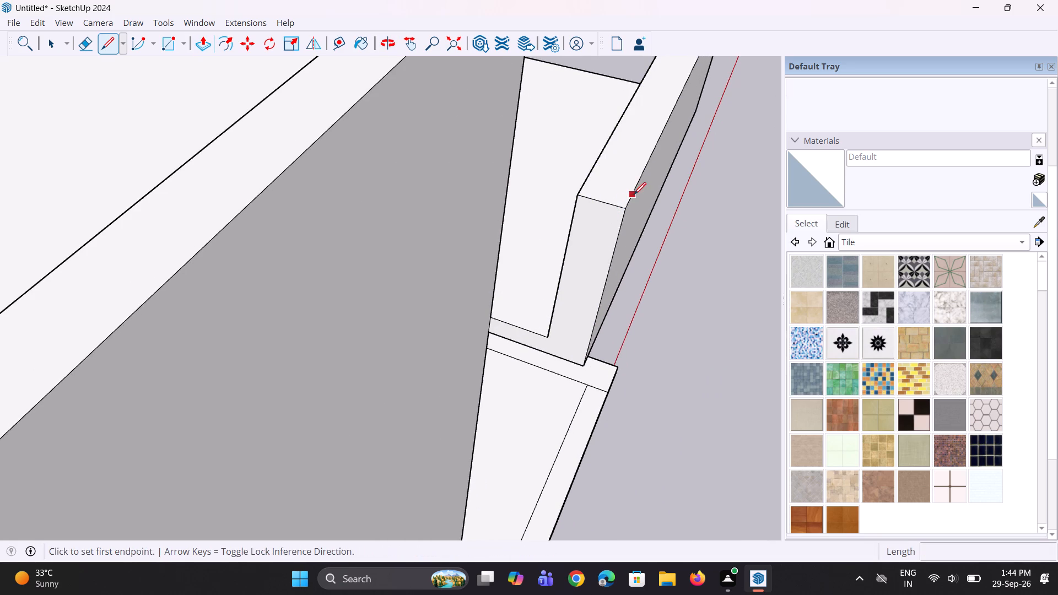
click(634, 192)
click(594, 176)
Draw a 4' vertical line down the parapet's roof-side face from the inner end of the top line.
middle_drag(596, 237, 633, 259)
middle_drag(575, 209, 606, 261)
scroll(577, 198, up, 5)
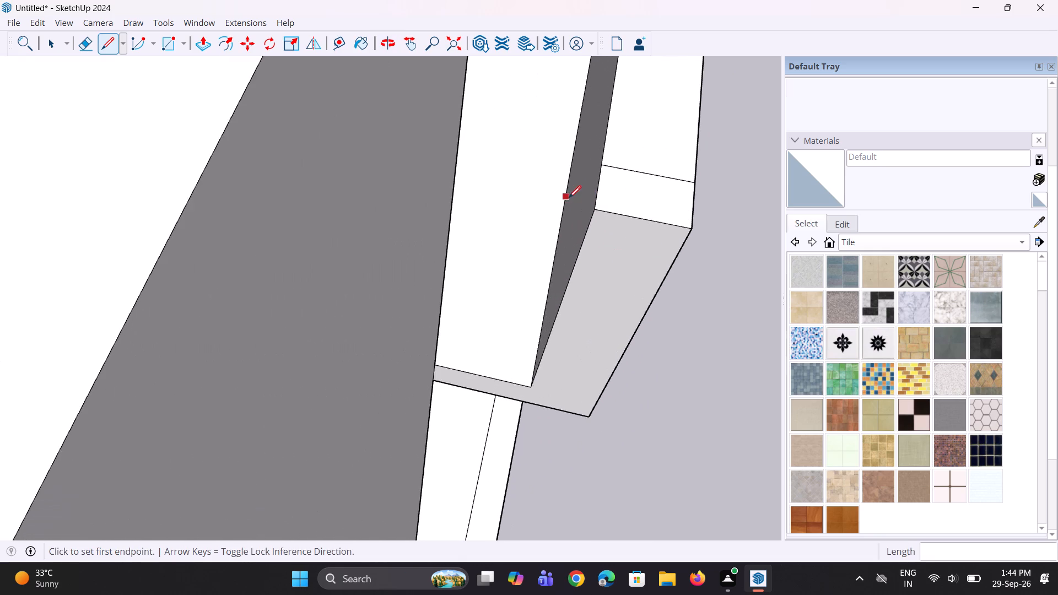
middle_drag(573, 204, 614, 210)
click(596, 149)
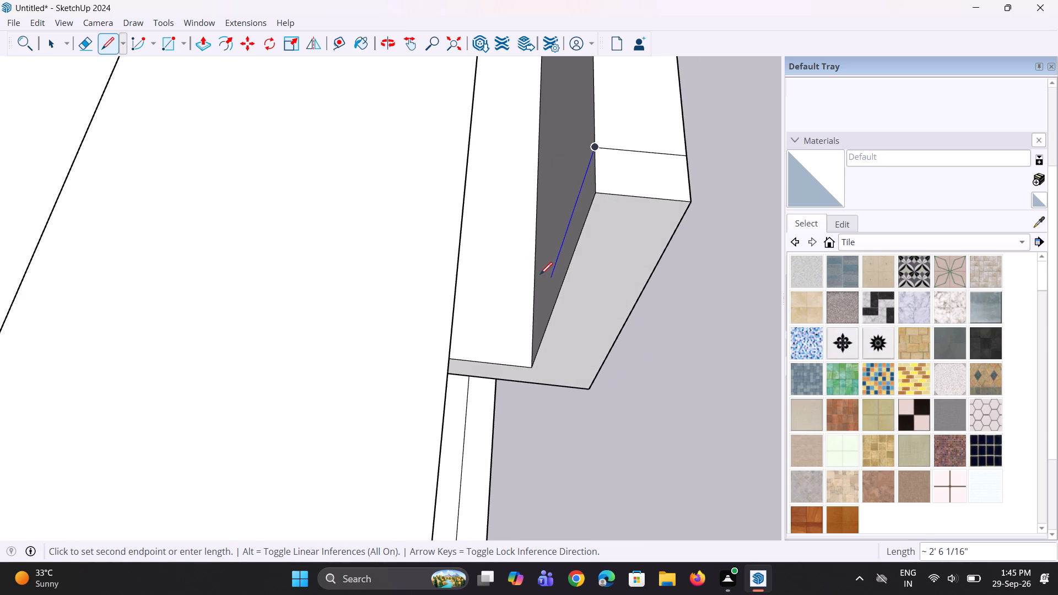
click(537, 329)
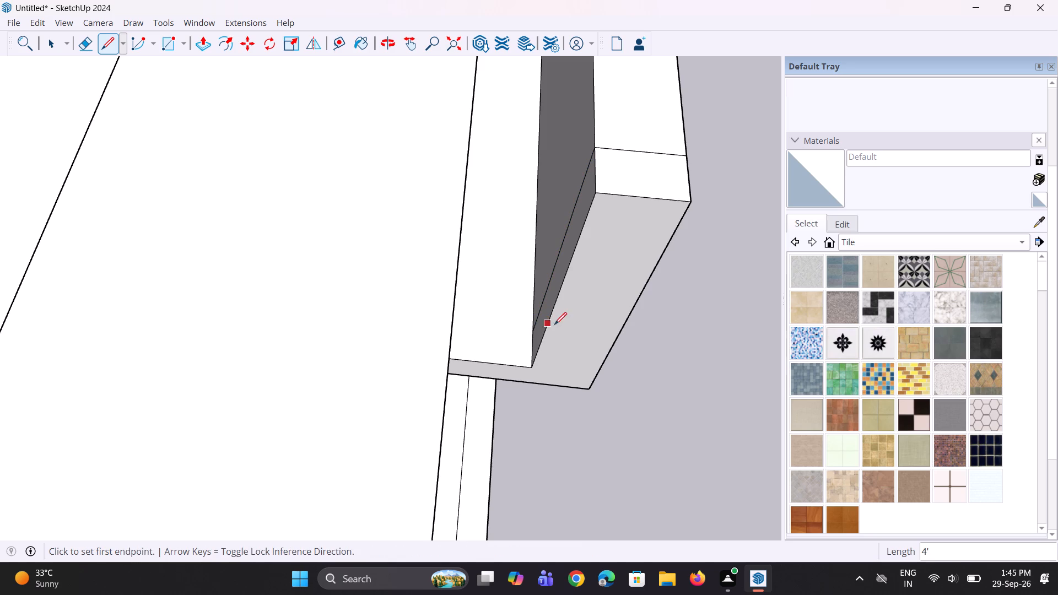
key(space)
Push/Pull the narrow end strip of the parapet's roof-side face about 1' 5 15/16" toward the roof as a return.
key(p)
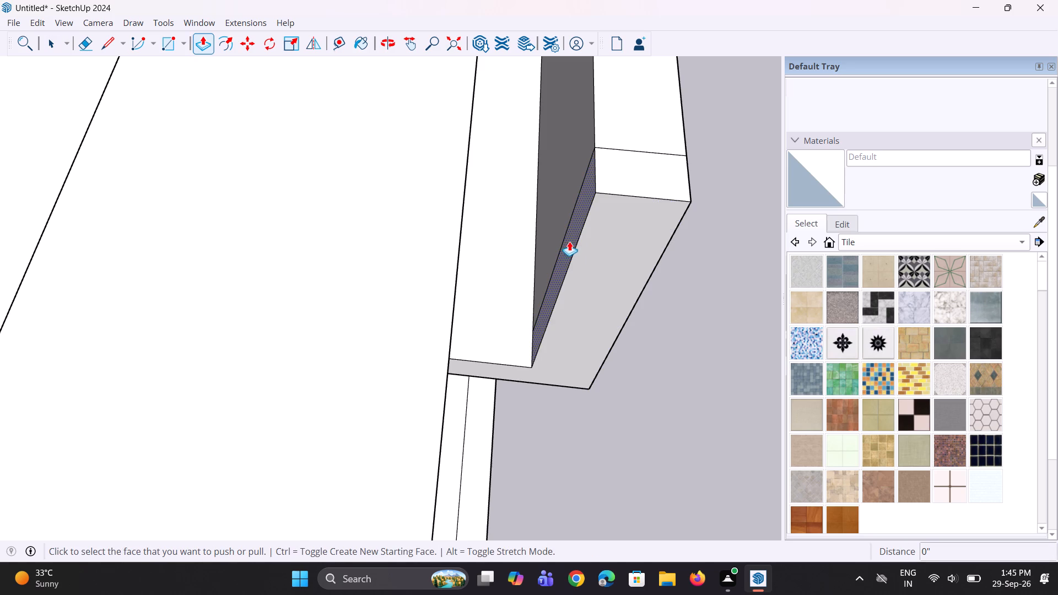
click(569, 240)
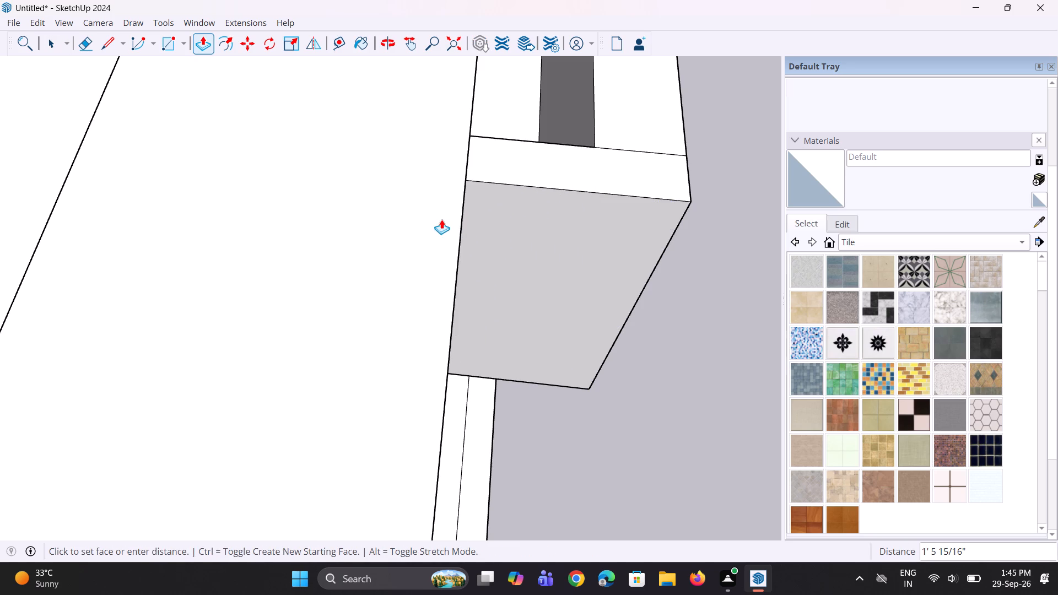
click(441, 219)
Push/Pull the return's roof-side end face a further 9 3/4" to align with the tall front wall's rear face.
middle_drag(532, 268, 356, 209)
scroll(496, 205, down, 5)
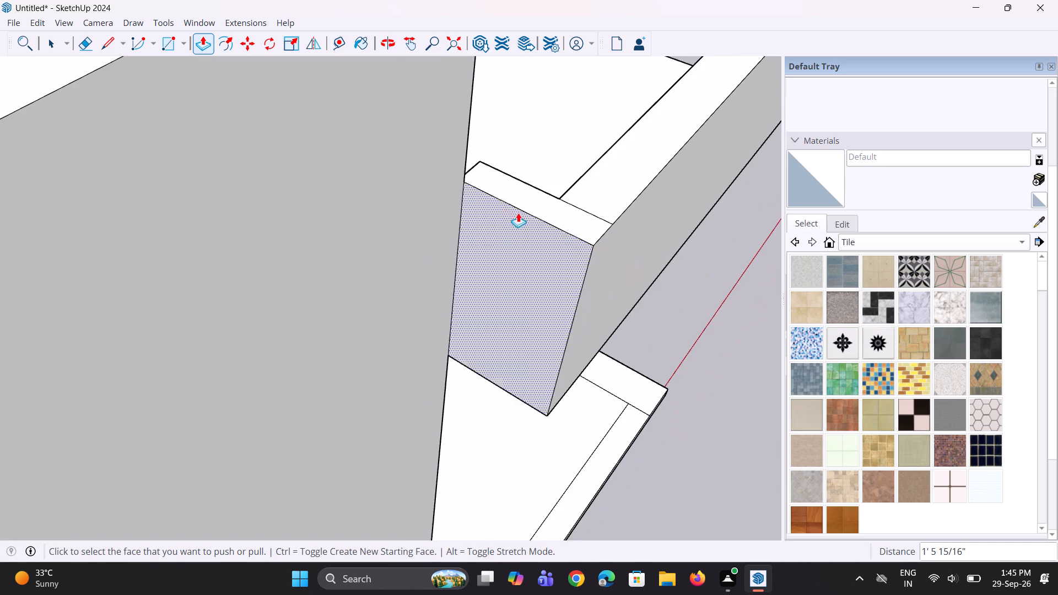
middle_drag(522, 219, 197, 207)
middle_drag(455, 229, 274, 240)
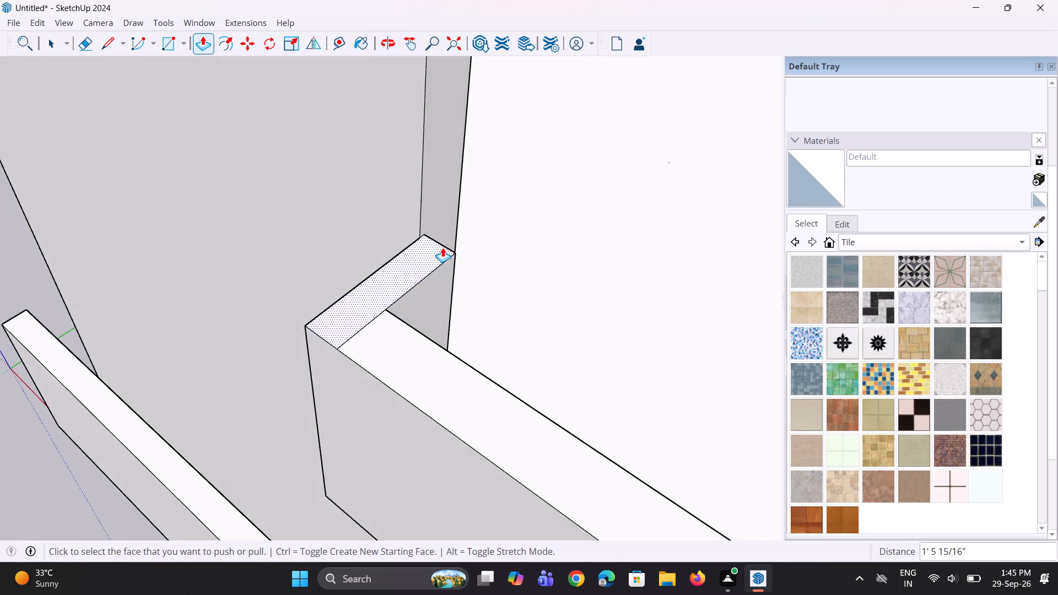
middle_drag(446, 250, 173, 251)
scroll(568, 0, up, 2)
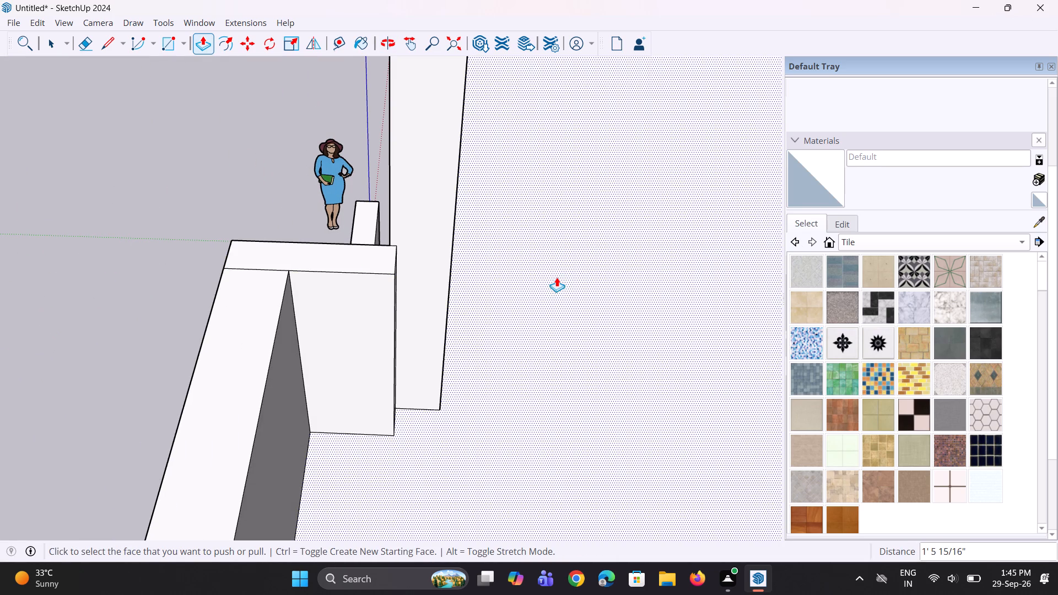
scroll(557, 277, down, 4)
middle_drag(541, 316, 229, 257)
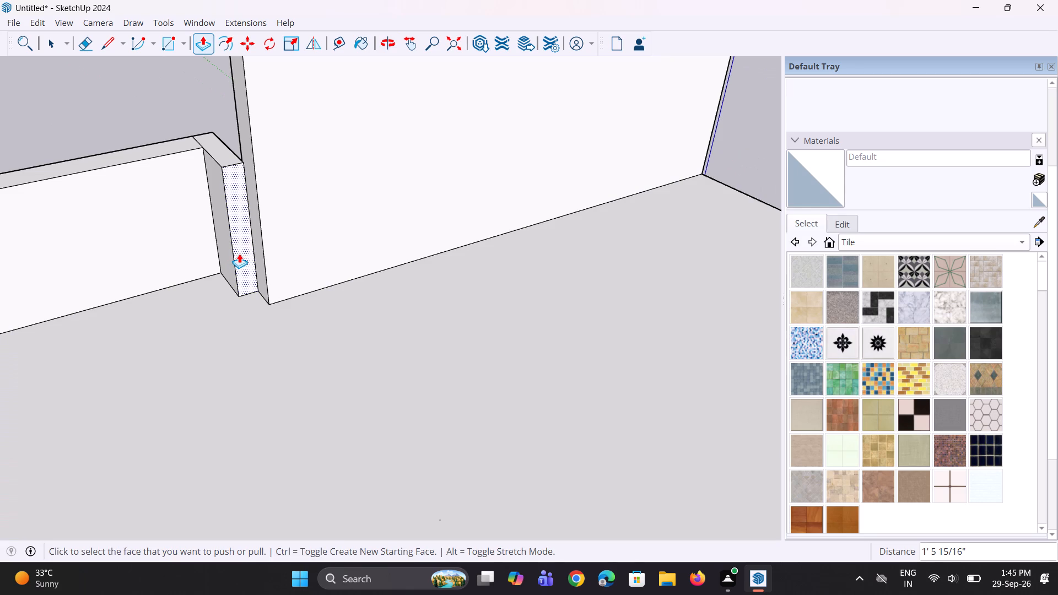
click(240, 253)
click(275, 256)
Erase the leftover dividing edge on top of the parapet at the corner with its return.
middle_drag(254, 266, 425, 311)
scroll(411, 305, down, 5)
middle_drag(321, 291, 465, 295)
scroll(390, 295, up, 3)
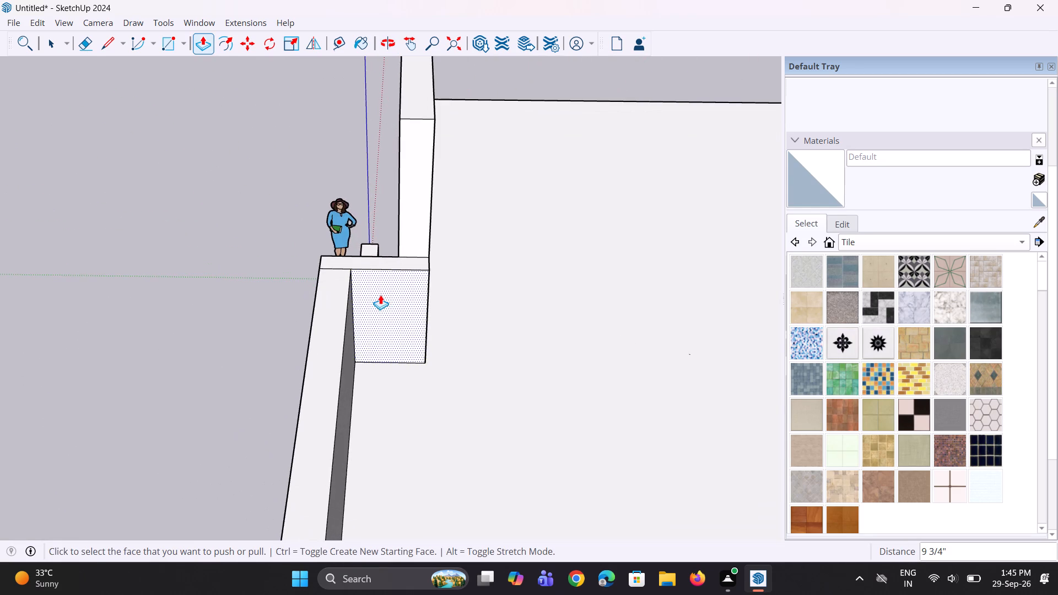
key(e)
scroll(335, 257, up, 1)
click(328, 272)
scroll(340, 279, down, 5)
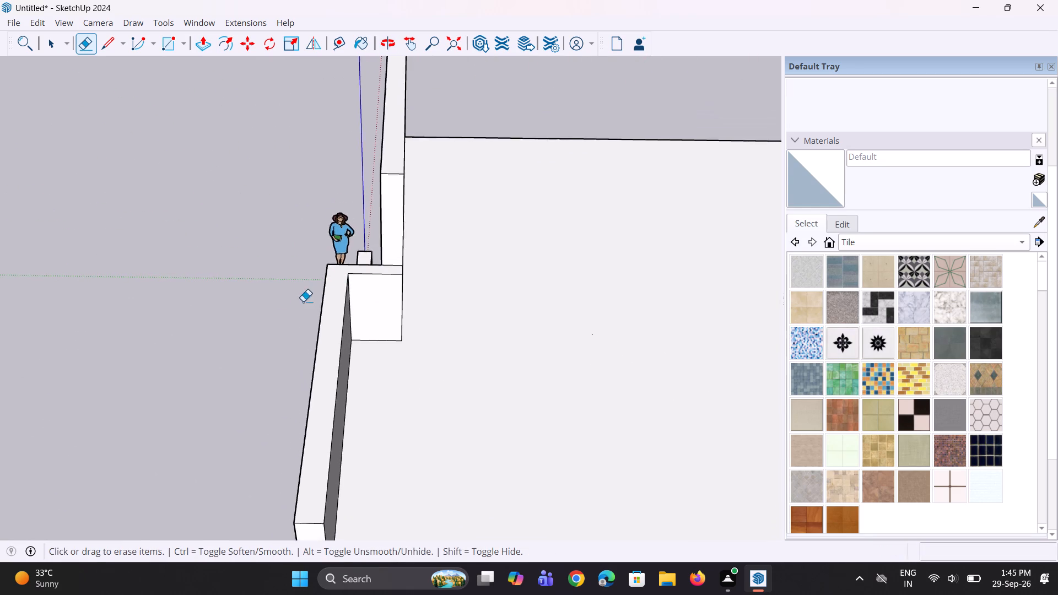
Examine the parapet return and the overall front elevation from above and from the front.
middle_drag(292, 305, 596, 251)
middle_drag(459, 262, 488, 328)
scroll(485, 273, down, 3)
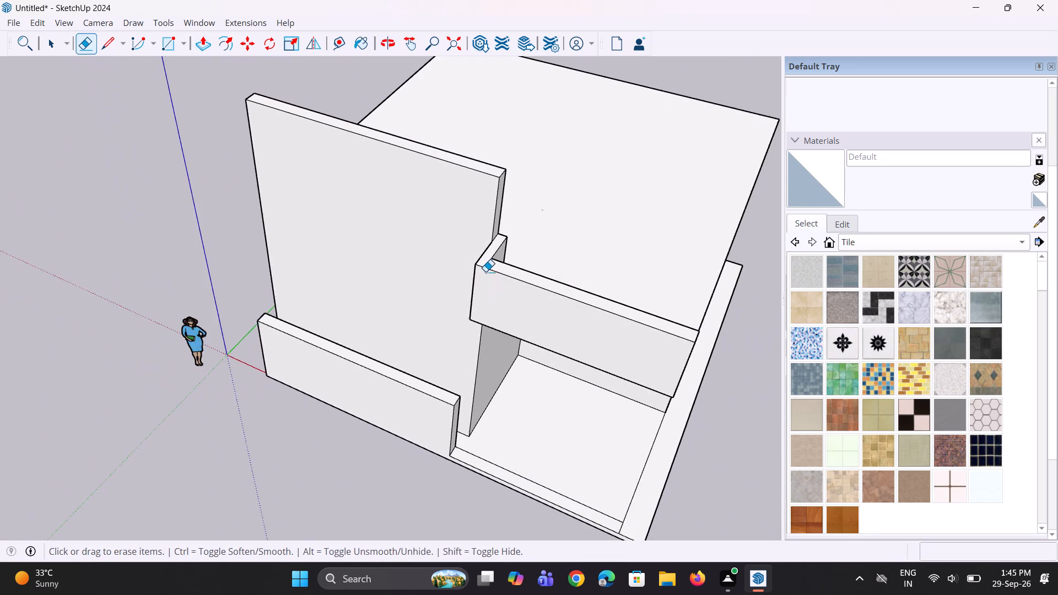
middle_drag(488, 274, 631, 183)
scroll(650, 240, down, 1)
middle_drag(650, 240, 525, 175)
scroll(536, 190, down, 2)
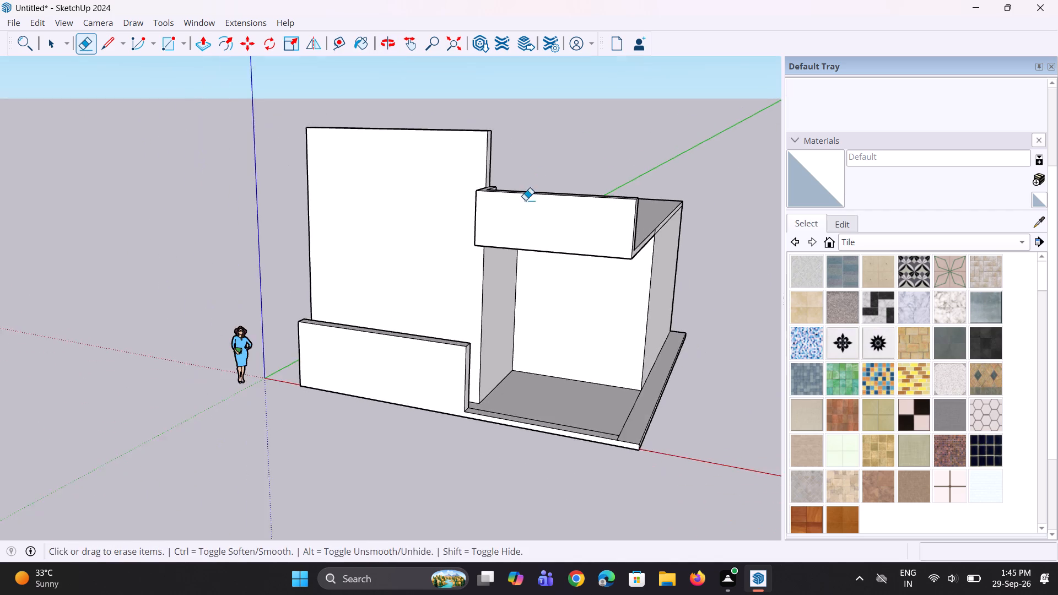
middle_drag(524, 204, 635, 163)
scroll(497, 231, down, 3)
middle_drag(491, 242, 523, 259)
scroll(476, 238, up, 2)
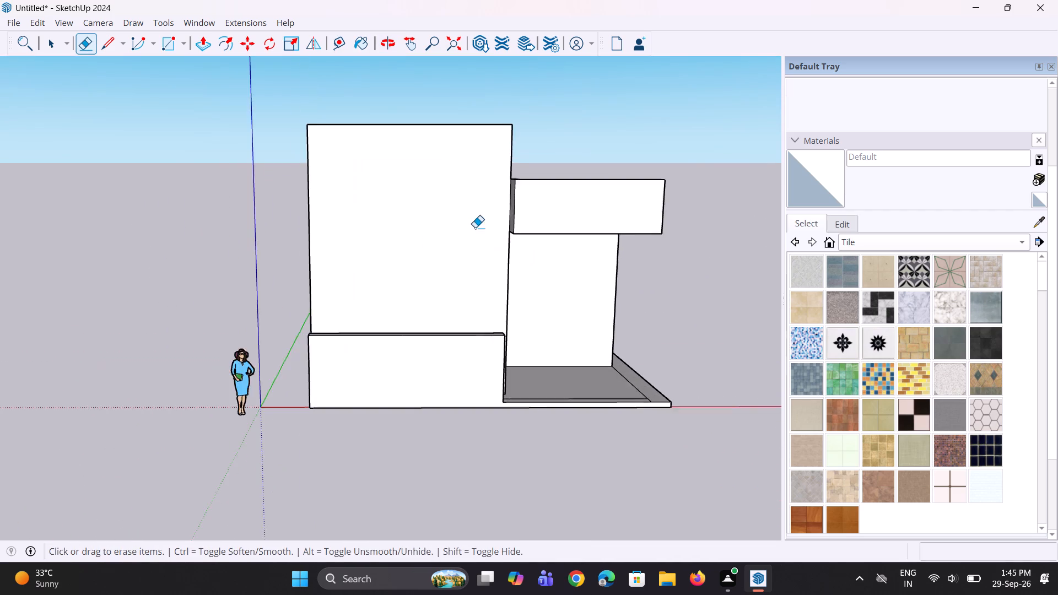
scroll(475, 228, up, 3)
middle_drag(507, 221, 549, 245)
scroll(520, 228, down, 5)
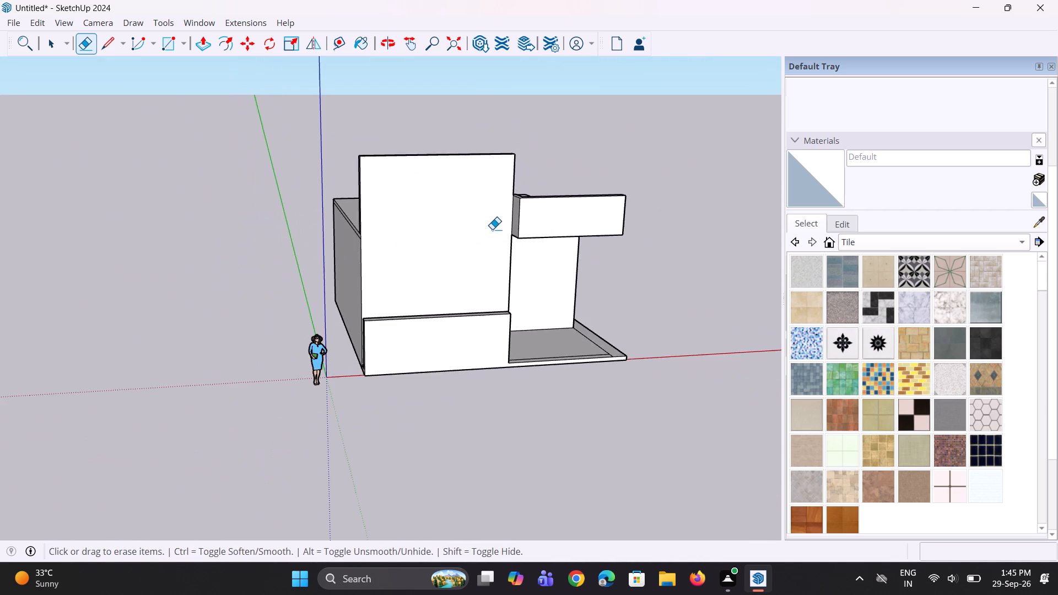
middle_drag(491, 231, 444, 223)
middle_click(467, 244)
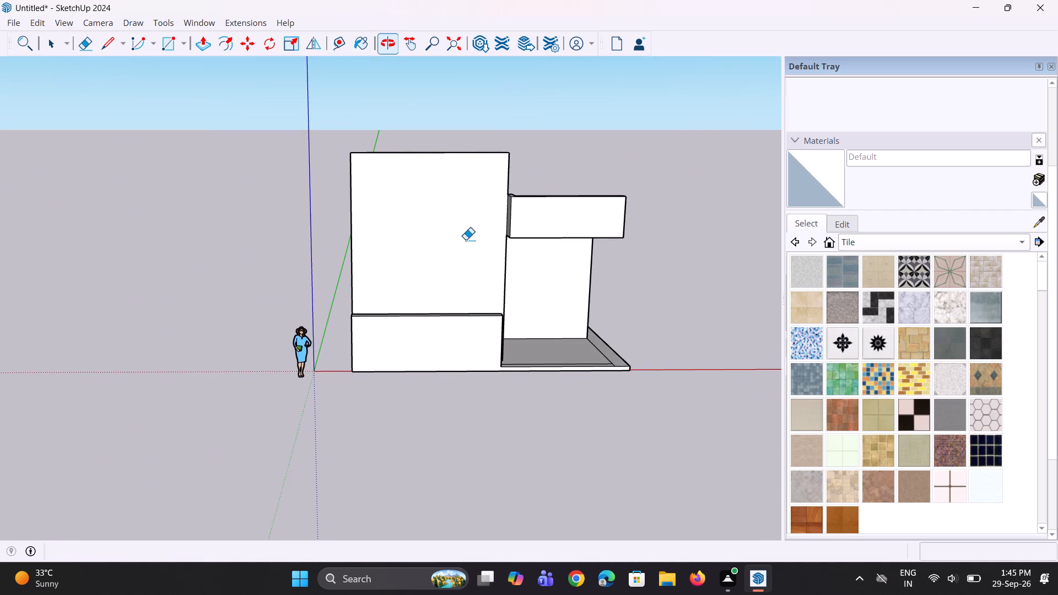
middle_drag(466, 240, 463, 229)
middle_drag(463, 229, 462, 215)
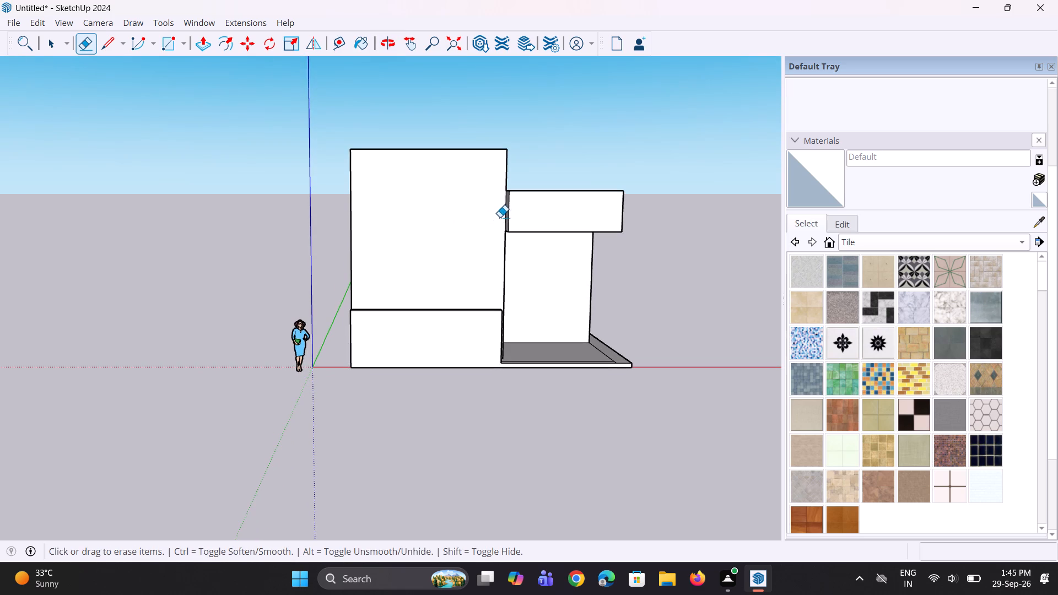
middle_drag(502, 214, 504, 317)
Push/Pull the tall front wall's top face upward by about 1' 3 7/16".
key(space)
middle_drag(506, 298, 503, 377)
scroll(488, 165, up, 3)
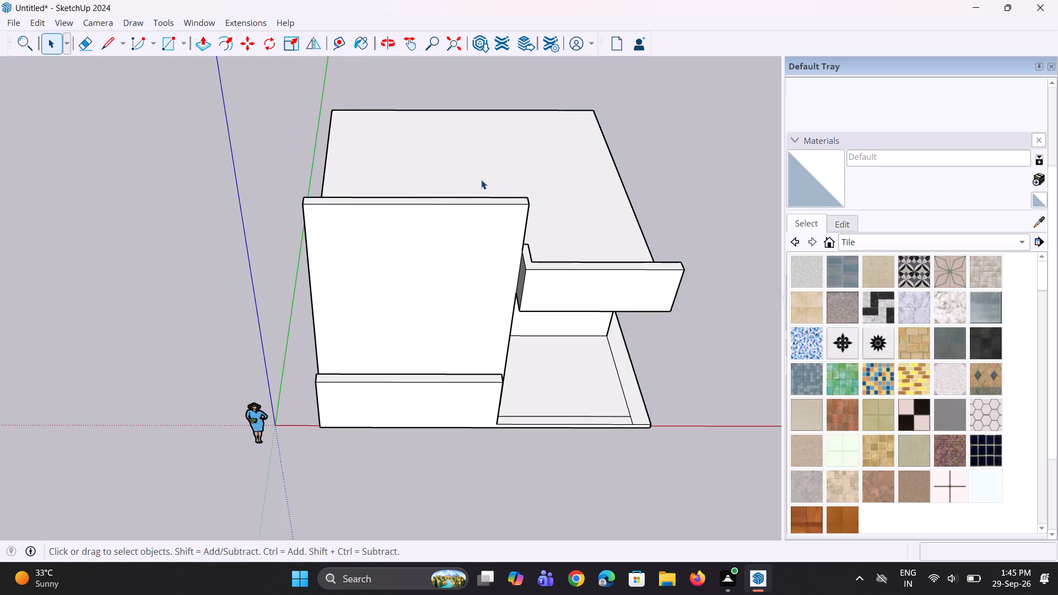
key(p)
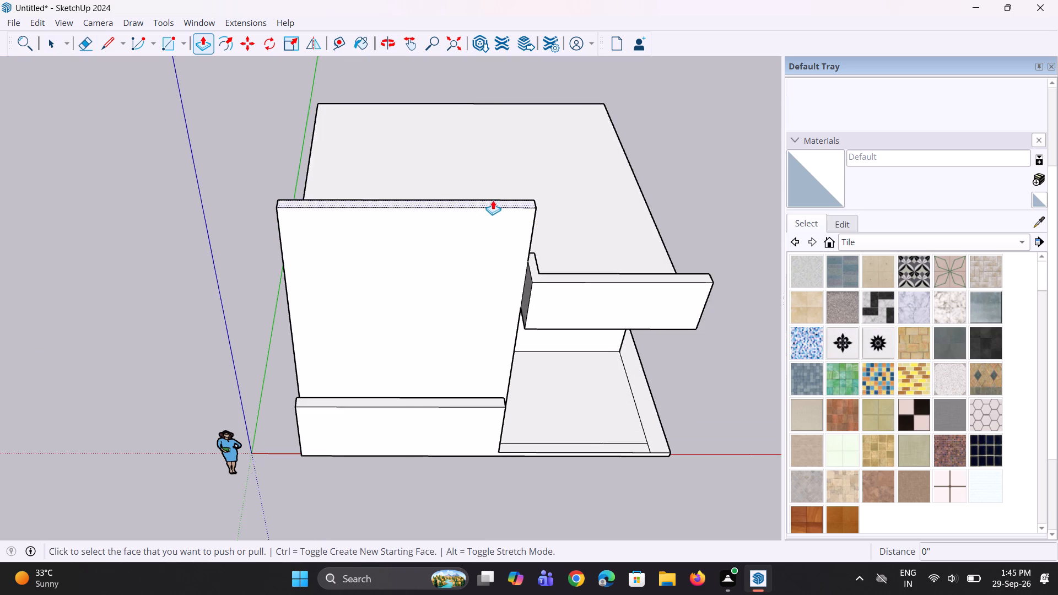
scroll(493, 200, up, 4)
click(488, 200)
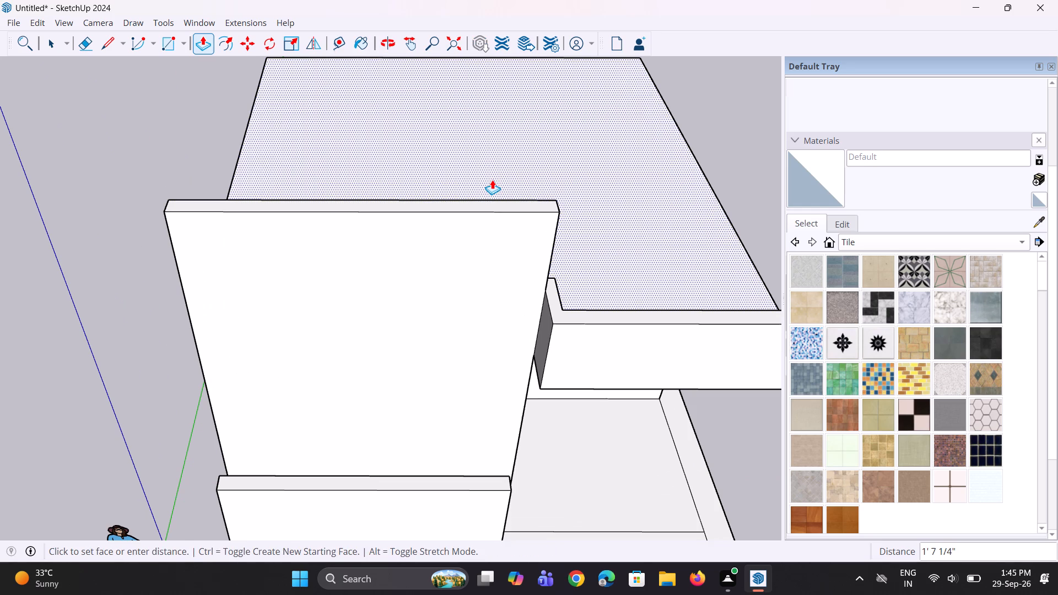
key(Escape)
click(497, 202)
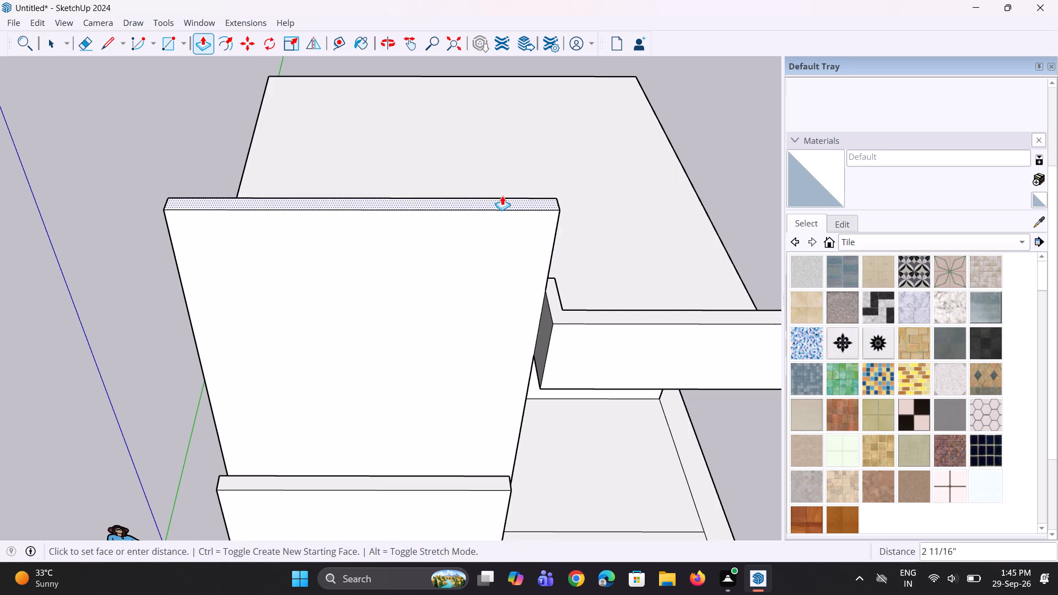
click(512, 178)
Examine the tall front wall's height relative to the parapet from the front, roof and side.
middle_drag(482, 306, 525, 194)
scroll(527, 253, down, 4)
middle_drag(527, 261, 0, 318)
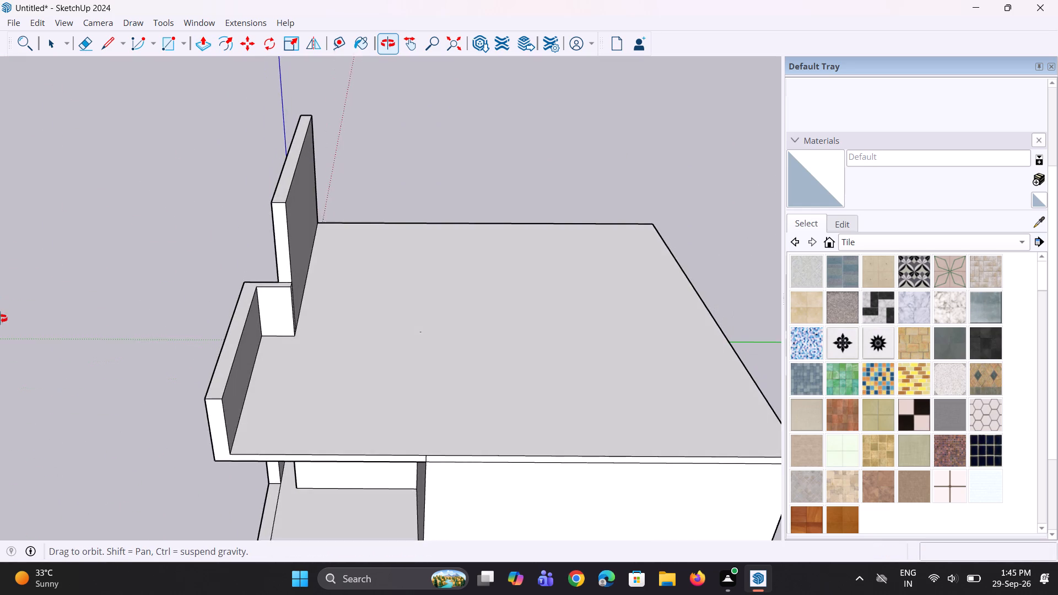
middle_drag(0, 318, 544, 252)
scroll(544, 252, down, 2)
middle_drag(544, 252, 504, 216)
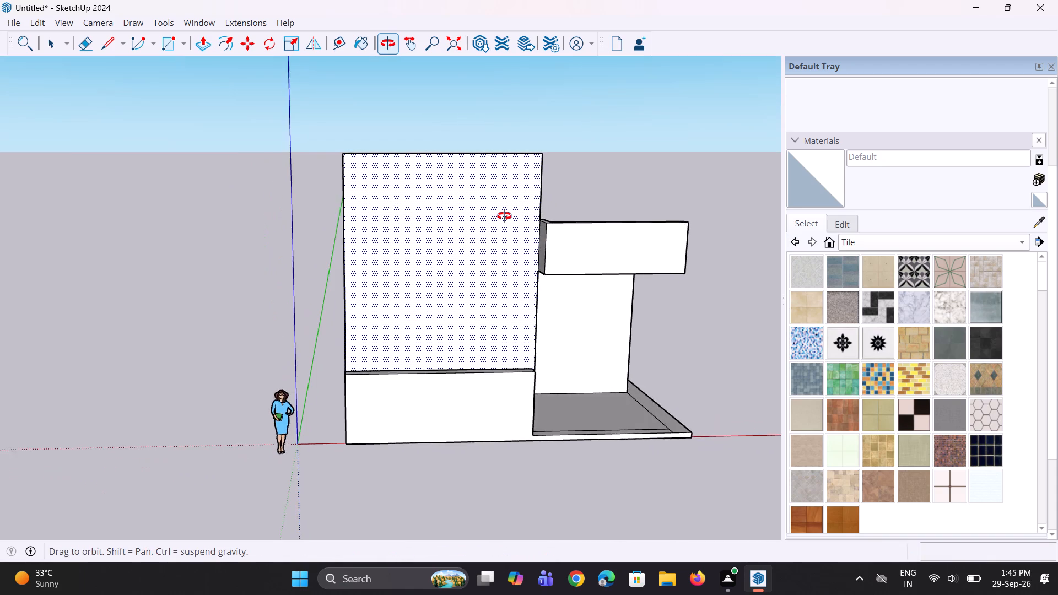
middle_drag(504, 216, 807, 270)
middle_drag(463, 230, 515, 284)
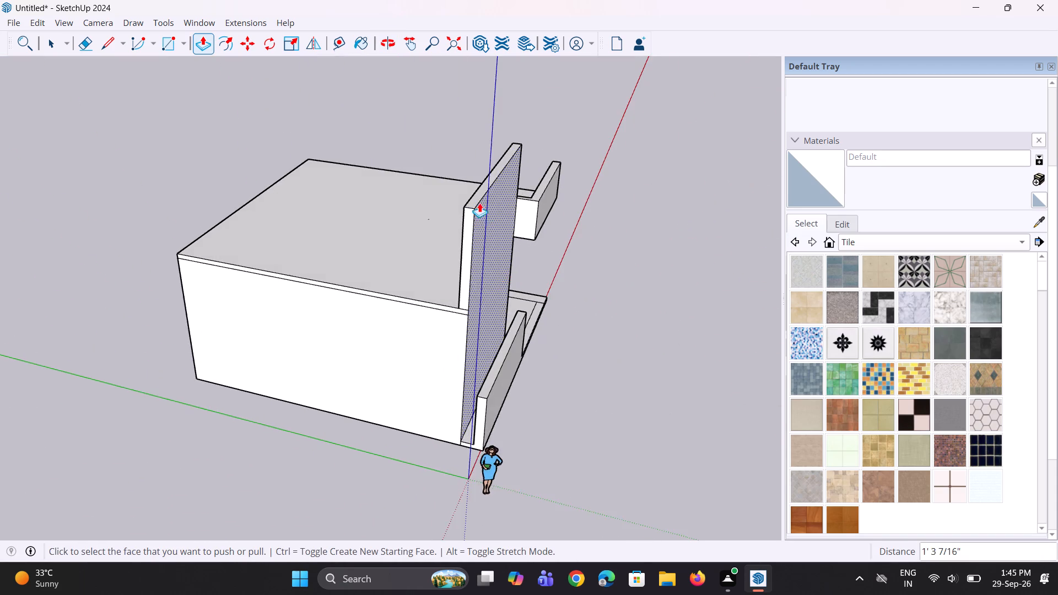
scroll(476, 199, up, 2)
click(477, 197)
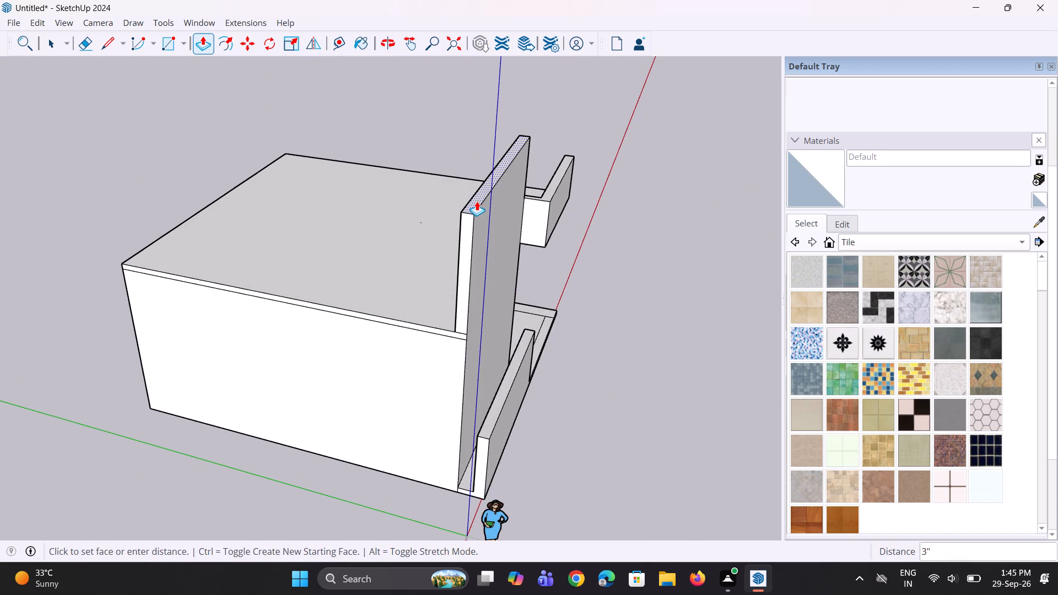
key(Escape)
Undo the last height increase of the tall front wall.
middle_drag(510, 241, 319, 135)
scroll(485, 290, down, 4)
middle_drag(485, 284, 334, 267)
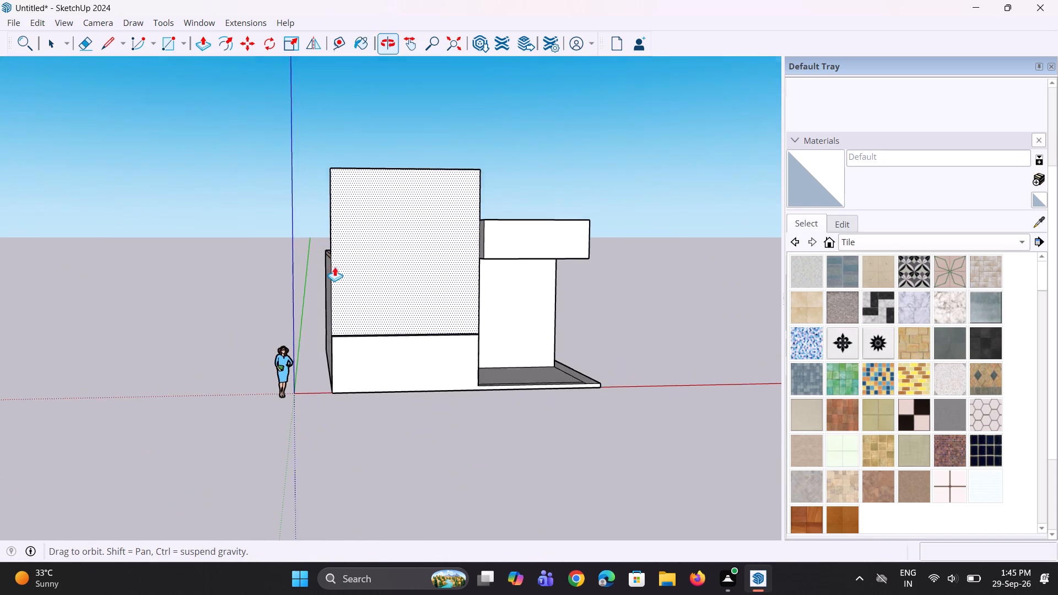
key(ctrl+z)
Draw an upright rectangle about 6' 7 3/4" by 18' 6 13/16" on the tall front wall, extending above its top edge.
middle_drag(352, 271, 330, 264)
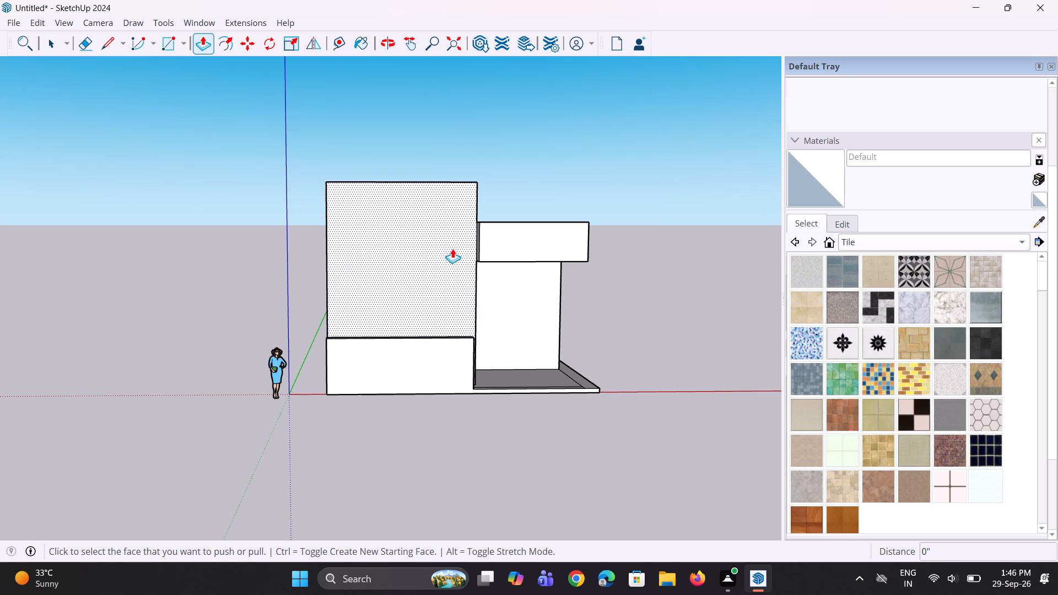
key(space)
key(space)
key(r)
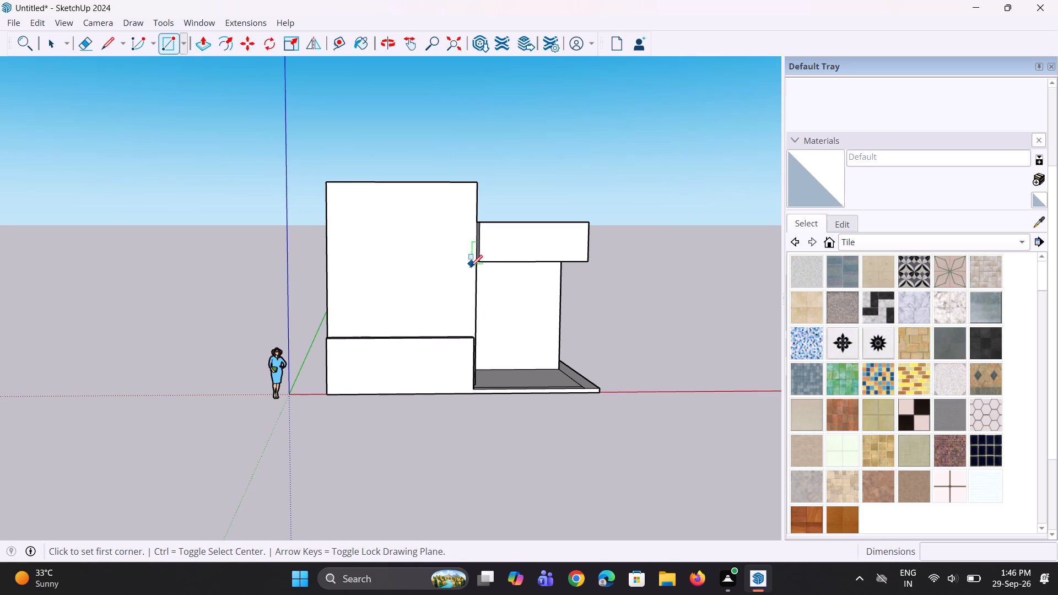
click(414, 315)
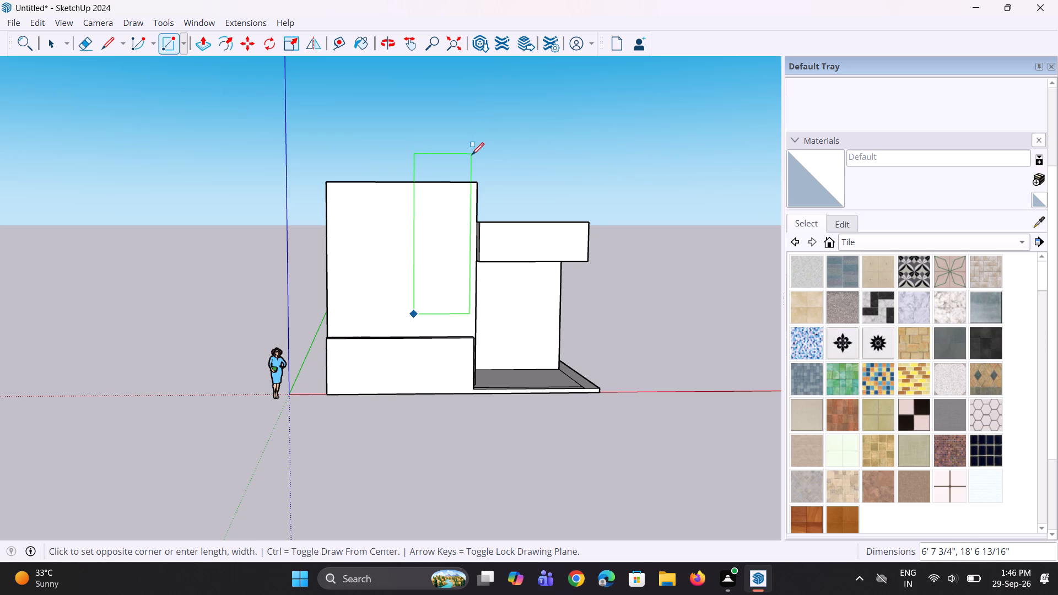
click(472, 155)
middle_drag(431, 301, 429, 326)
key(space)
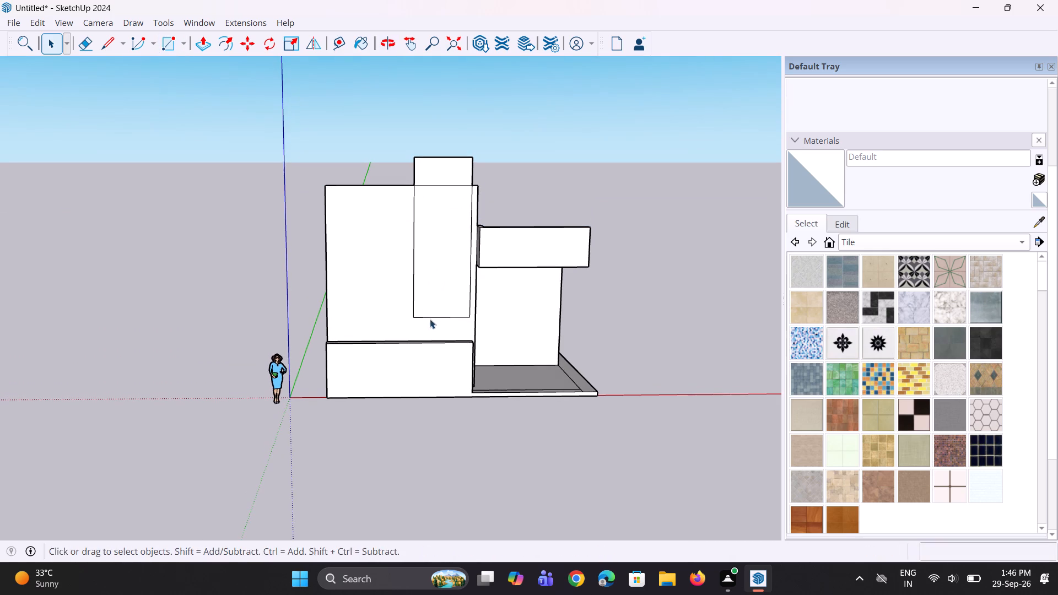
key(space)
Move both faces of the upright rectangle sideways about 8 1/16" to align with the tall wall's edge beside the parapet.
middle_drag(432, 320, 400, 303)
scroll(441, 263, up, 1)
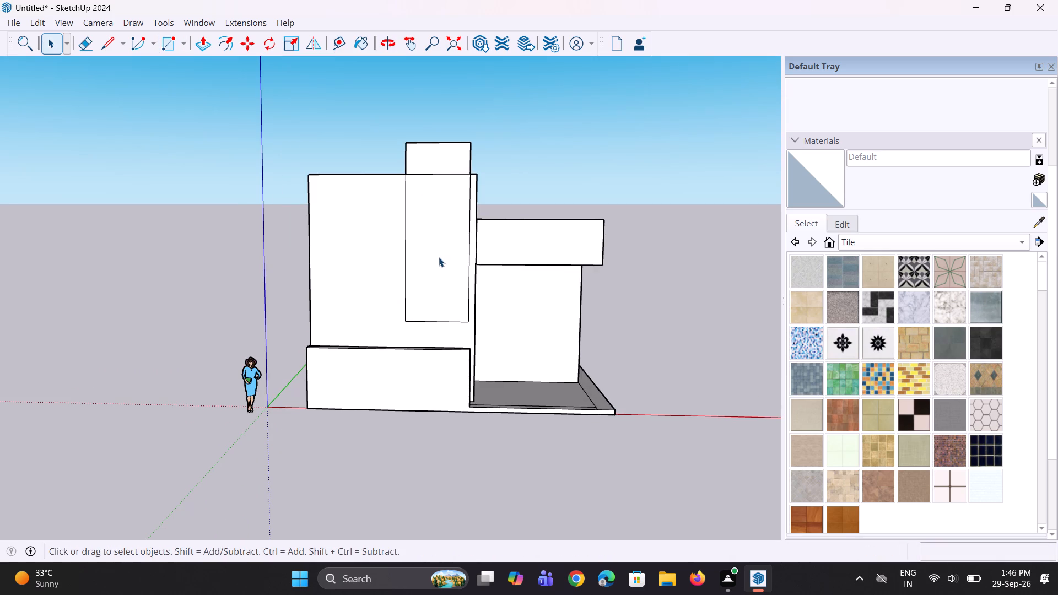
click(443, 286)
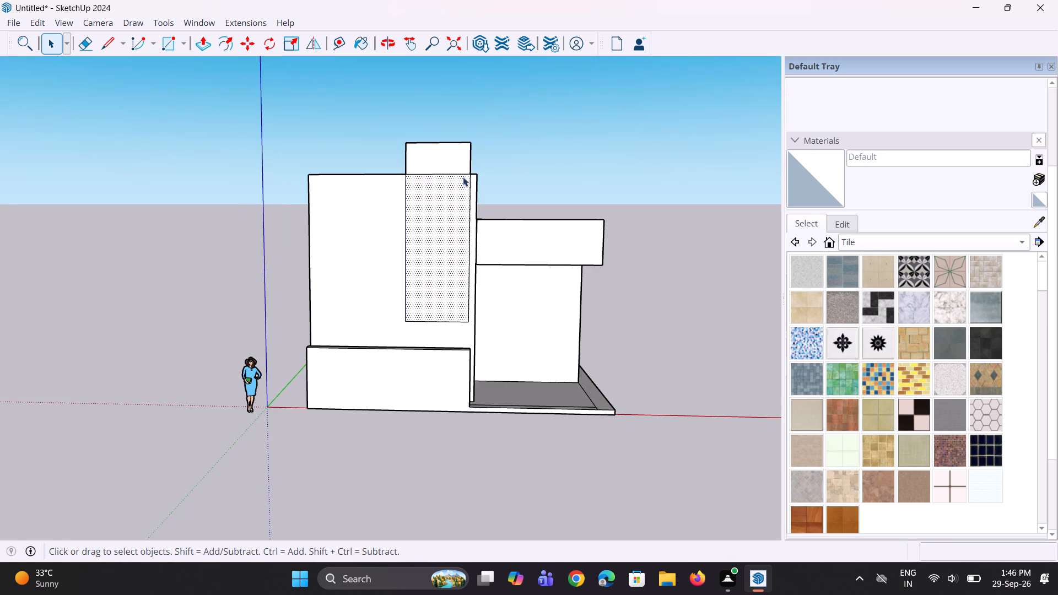
ctrl+click(453, 169)
key(m)
click(470, 323)
click(476, 322)
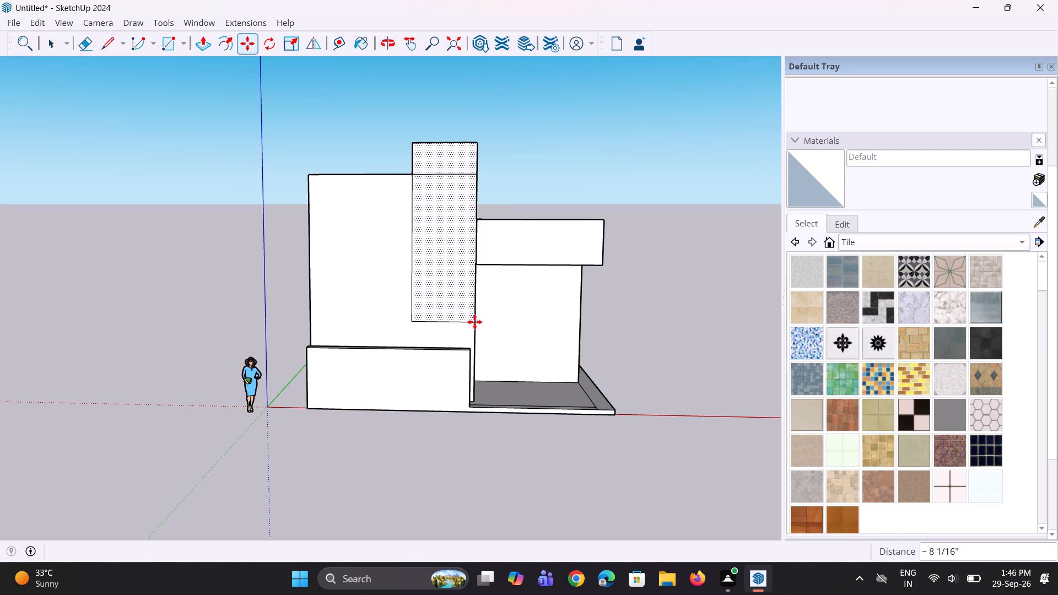
middle_drag(440, 309, 483, 320)
scroll(422, 262, up, 1)
key(space)
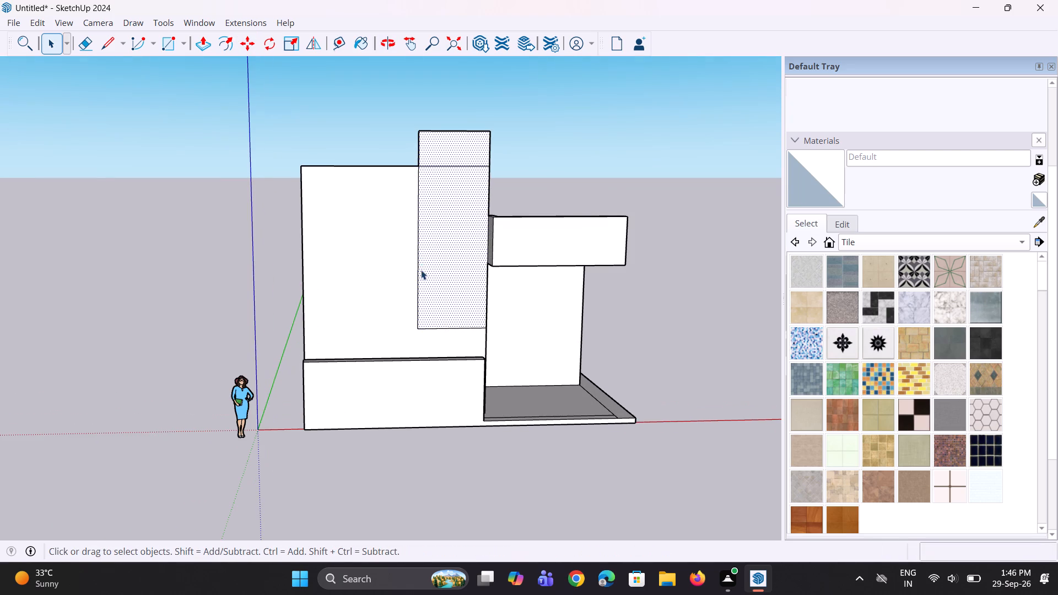
Narrow the upright strip by moving its inner vertical edge about 1' 4 1/2" along the red axis toward the parapet.
click(419, 278)
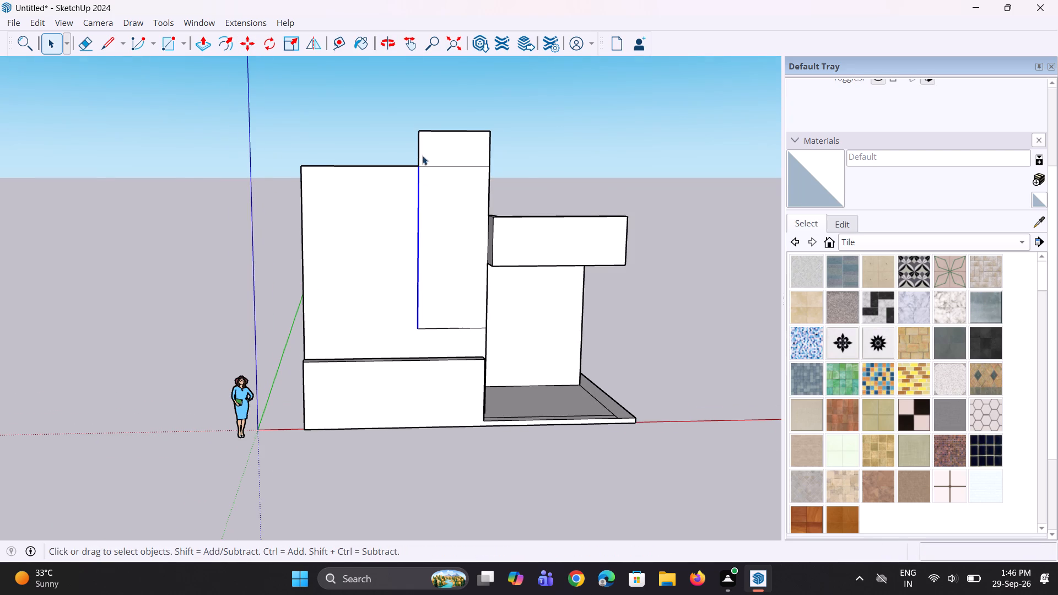
scroll(422, 154, up, 3)
ctrl+click(418, 156)
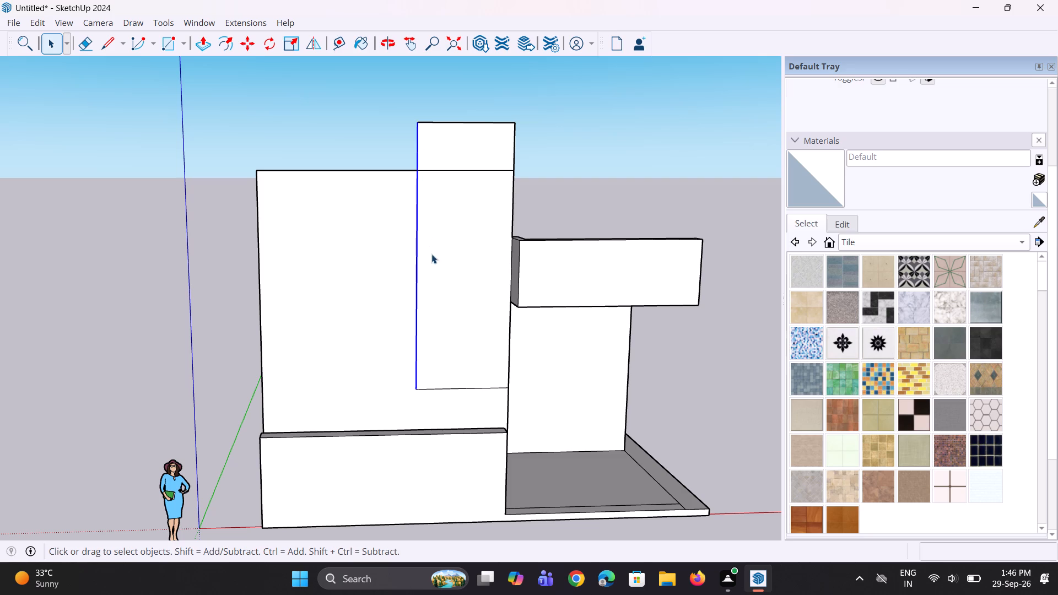
key(m)
click(417, 391)
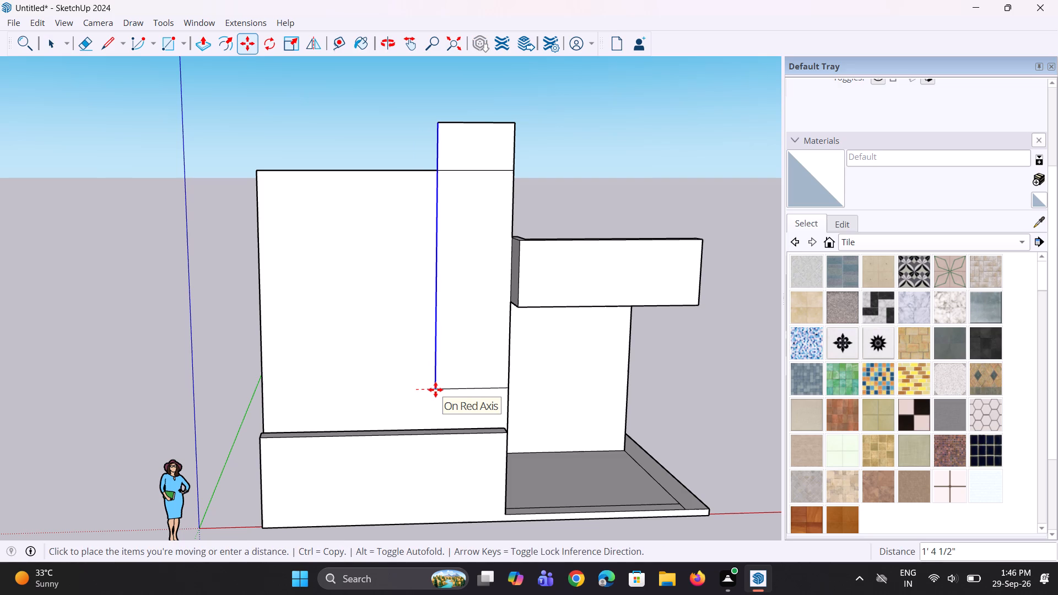
click(437, 390)
key(space)
key(space)
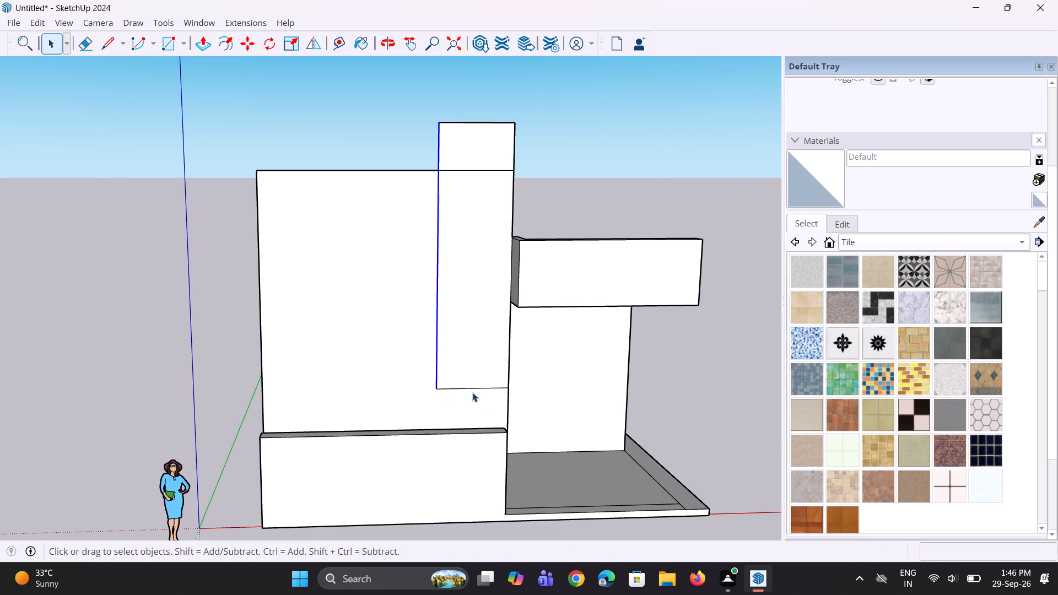
Move the strip's bottom edge down about 8' 6 9/16" to the base of the tall front wall.
click(477, 389)
middle_drag(531, 409, 257, 371)
scroll(389, 407, up, 1)
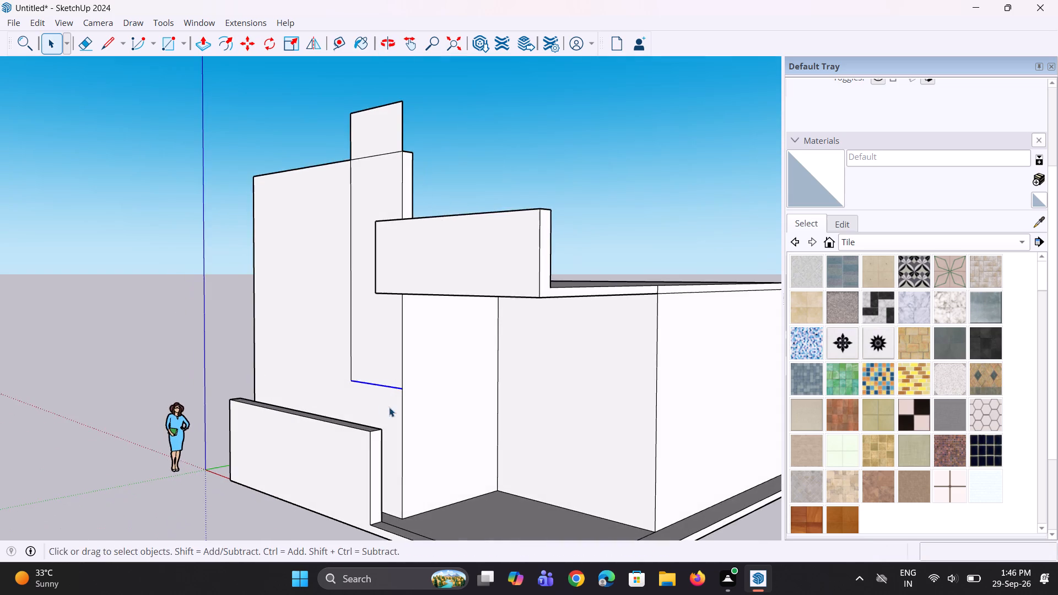
scroll(389, 407, up, 2)
middle_drag(392, 403, 357, 402)
key(m)
scroll(391, 349, down, 2)
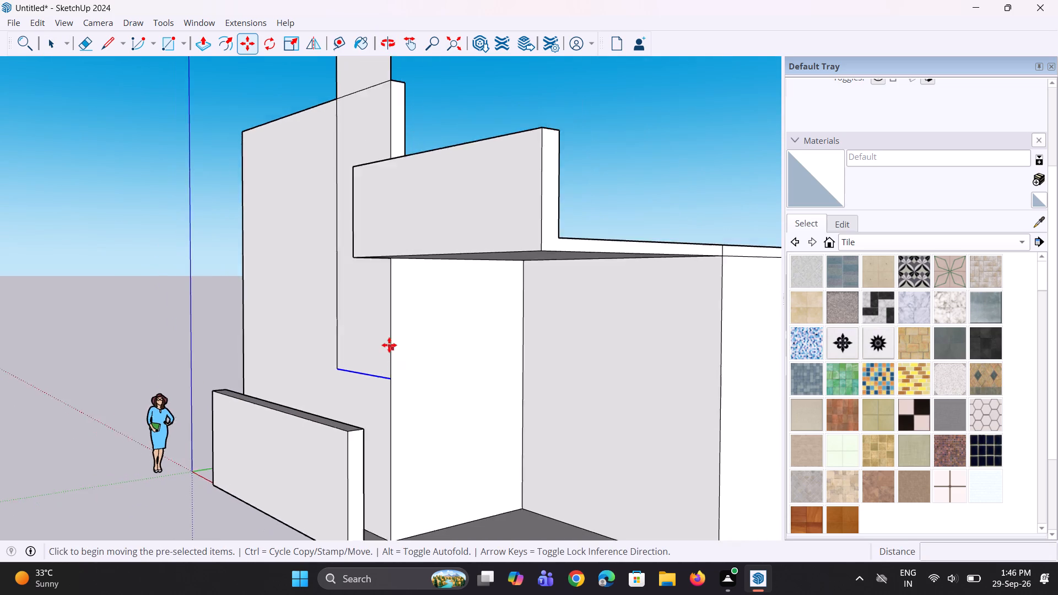
scroll(389, 345, down, 4)
click(388, 370)
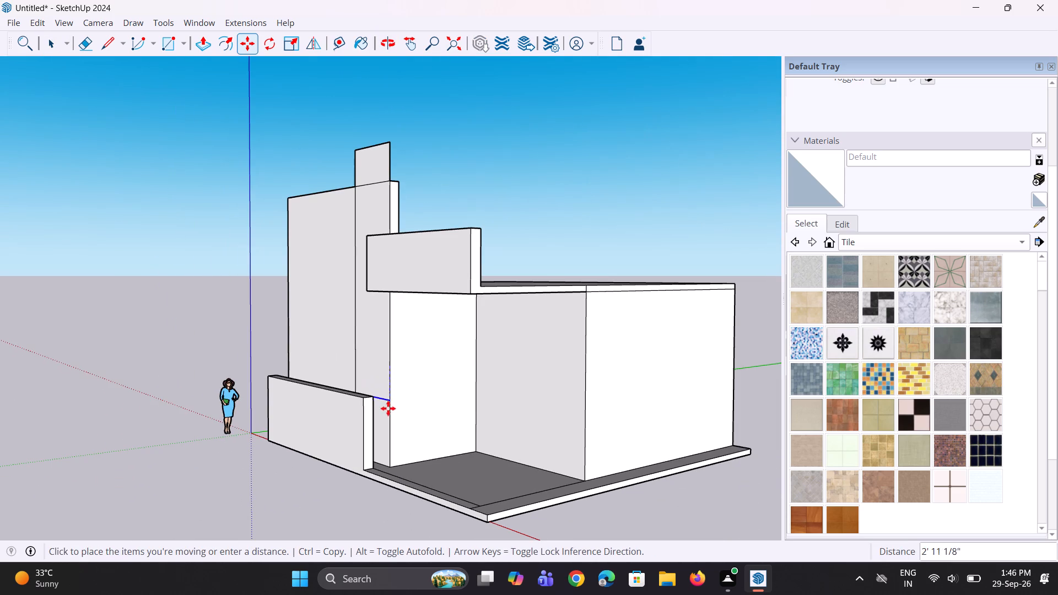
click(389, 467)
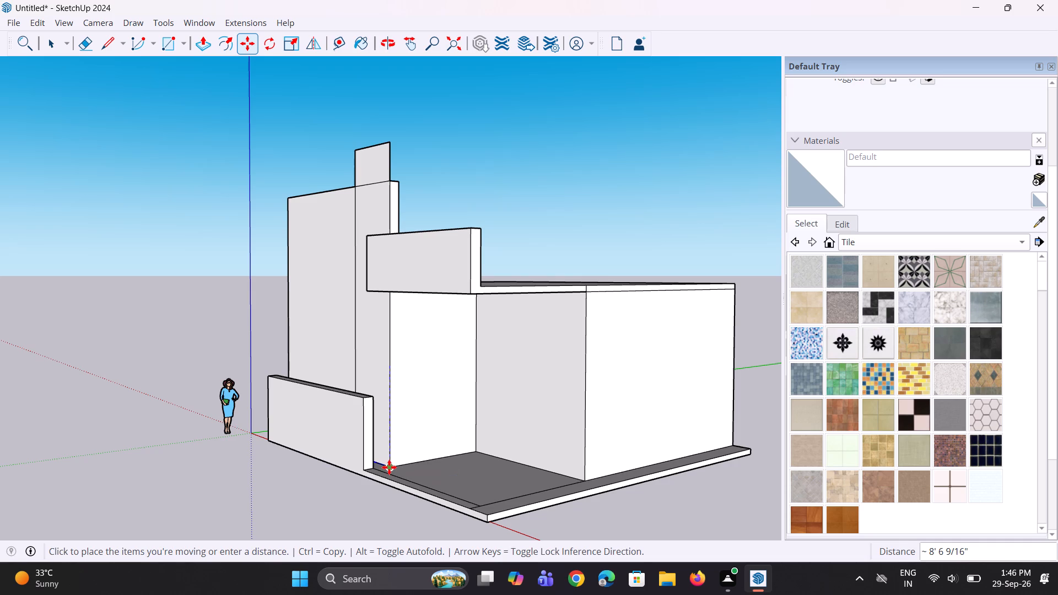
middle_drag(390, 465, 603, 445)
scroll(401, 345, down, 4)
middle_drag(364, 360, 506, 380)
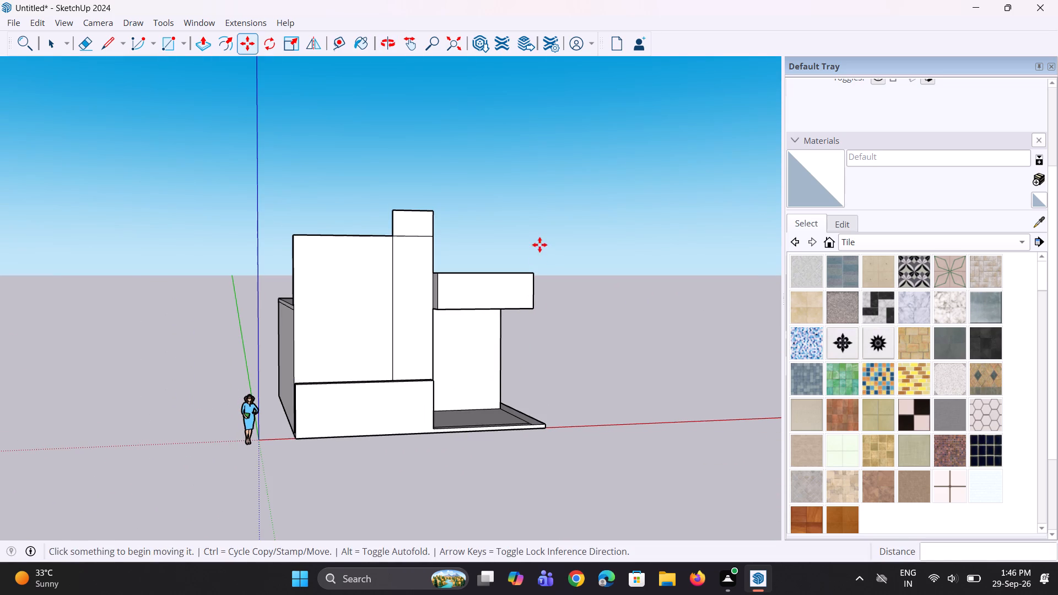
key(space)
key(space)
click(539, 244)
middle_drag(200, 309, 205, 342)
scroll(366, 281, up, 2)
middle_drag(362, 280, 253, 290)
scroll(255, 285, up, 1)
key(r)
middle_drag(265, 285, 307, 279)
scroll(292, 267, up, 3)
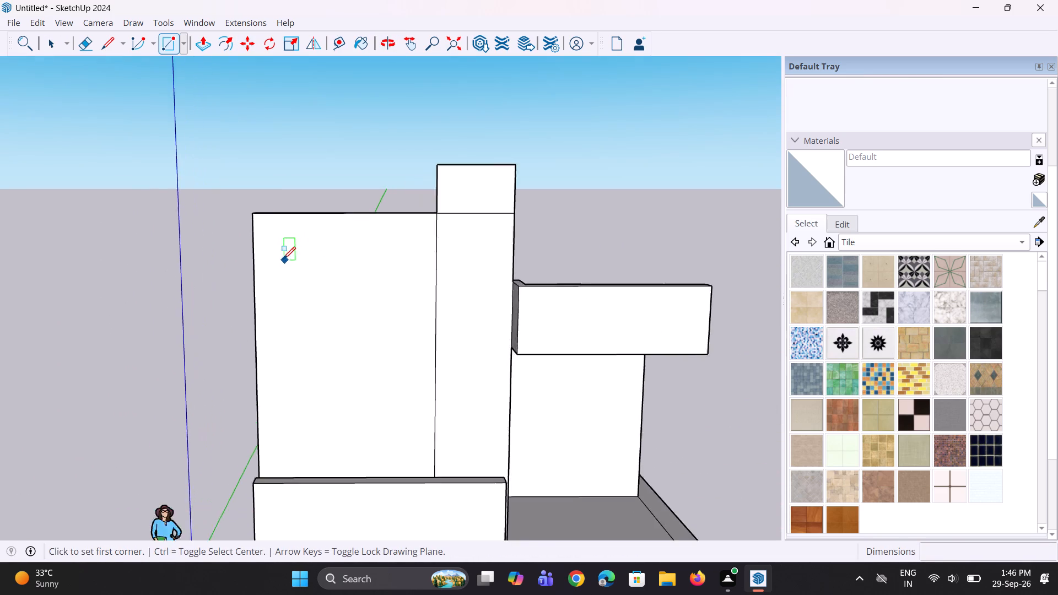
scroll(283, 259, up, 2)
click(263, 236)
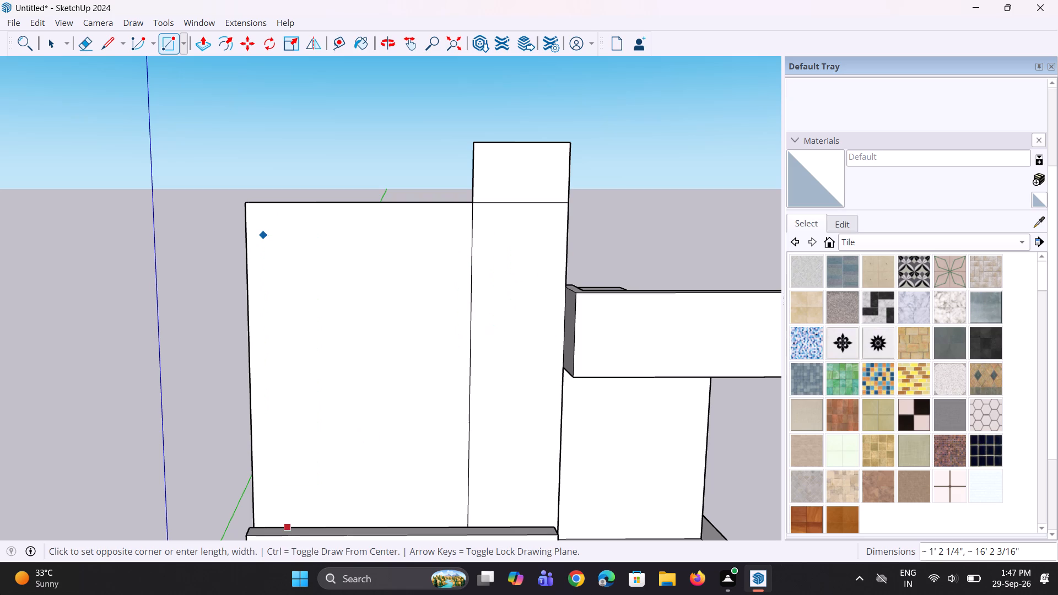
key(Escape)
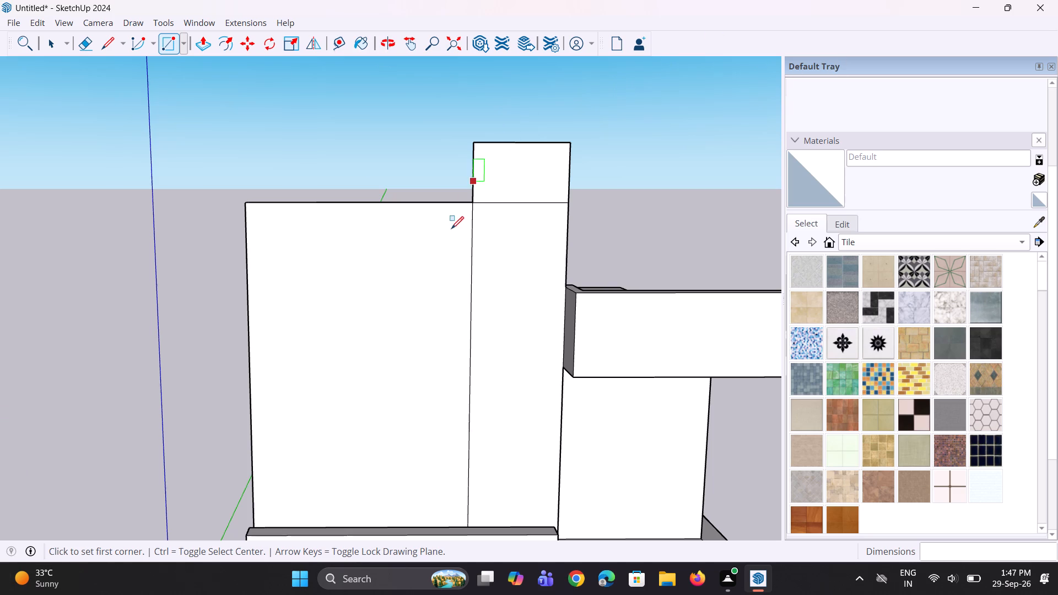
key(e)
Draw a thin horizontal band about 7 5/8" by 16' 5 1/4" near the tall wall's top, ending at its parapet-side edge.
key(r)
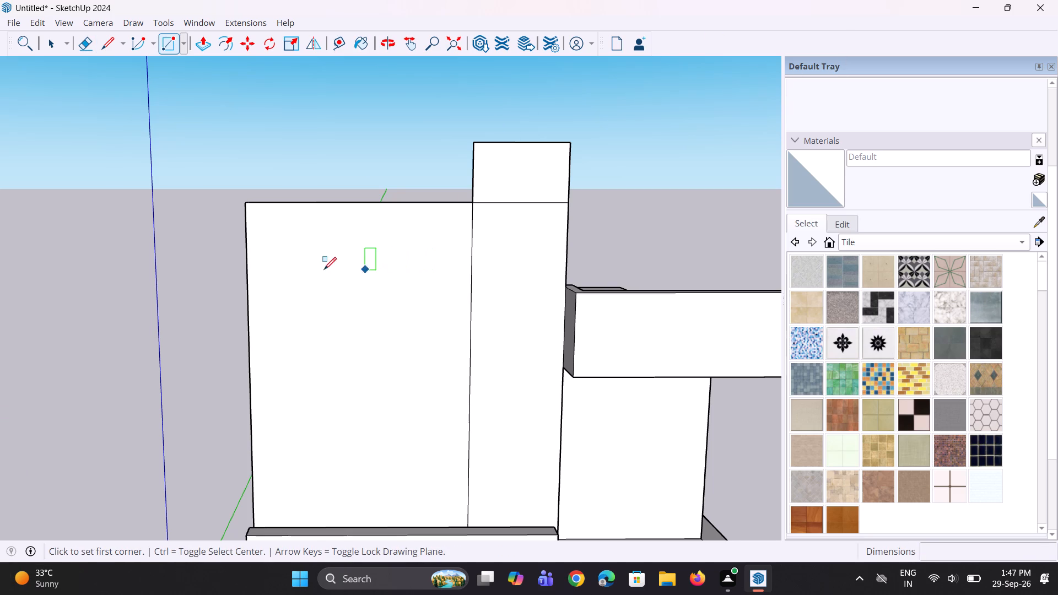
scroll(323, 259, up, 1)
click(259, 231)
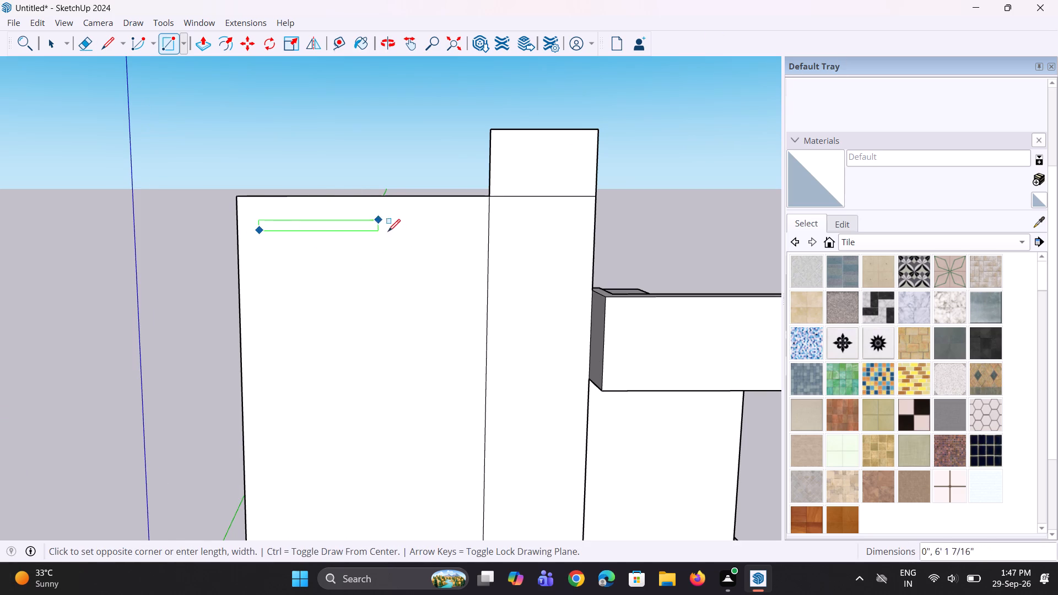
click(582, 243)
middle_click(505, 252)
scroll(498, 247, up, 2)
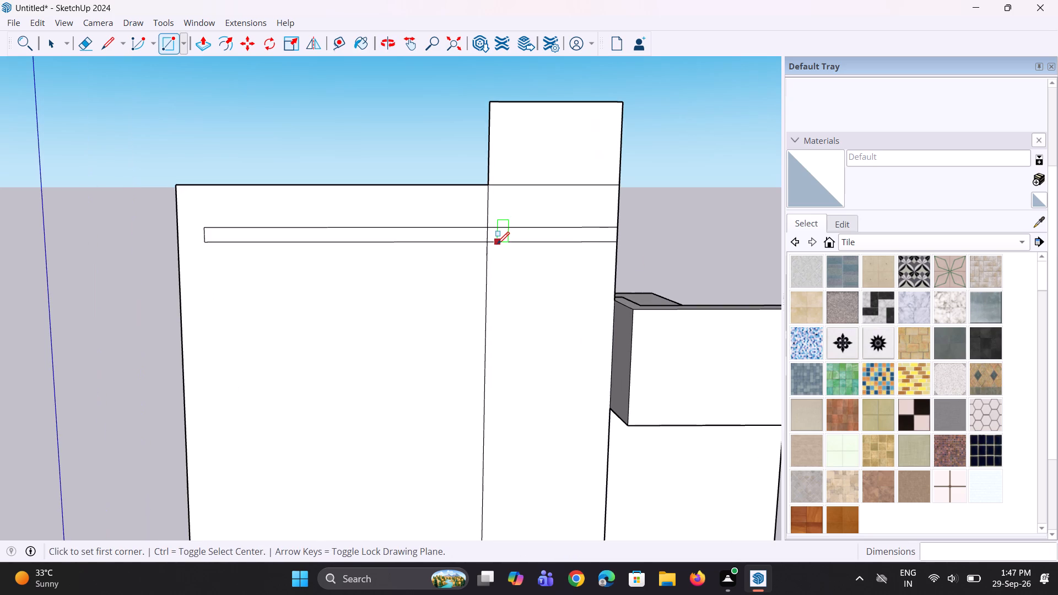
key(space)
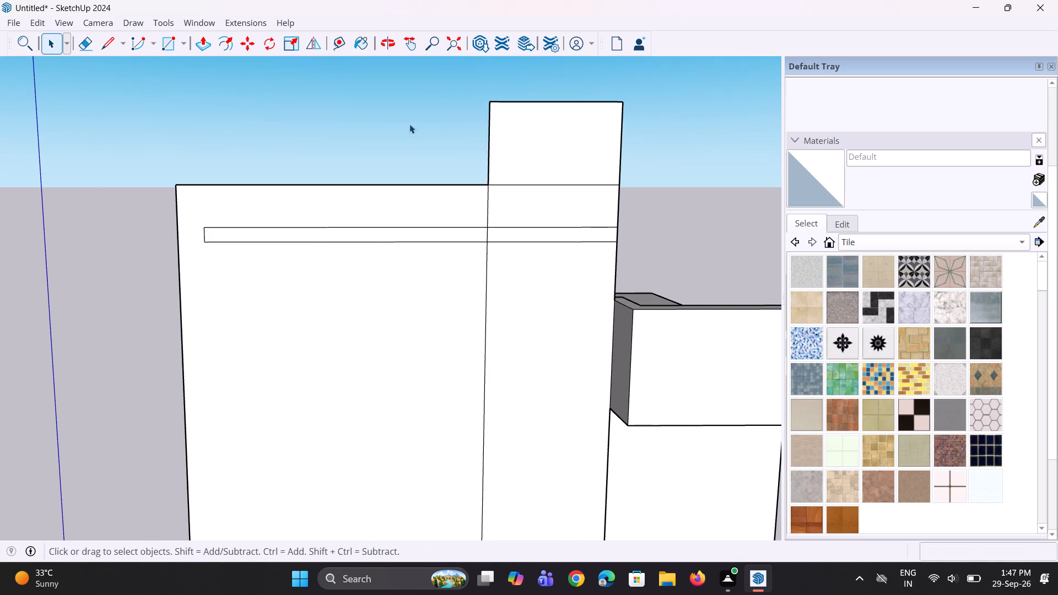
Move the band's short end edge about 1' 5/8" outward to the tall wall's outer vertical edge.
scroll(321, 206, up, 1)
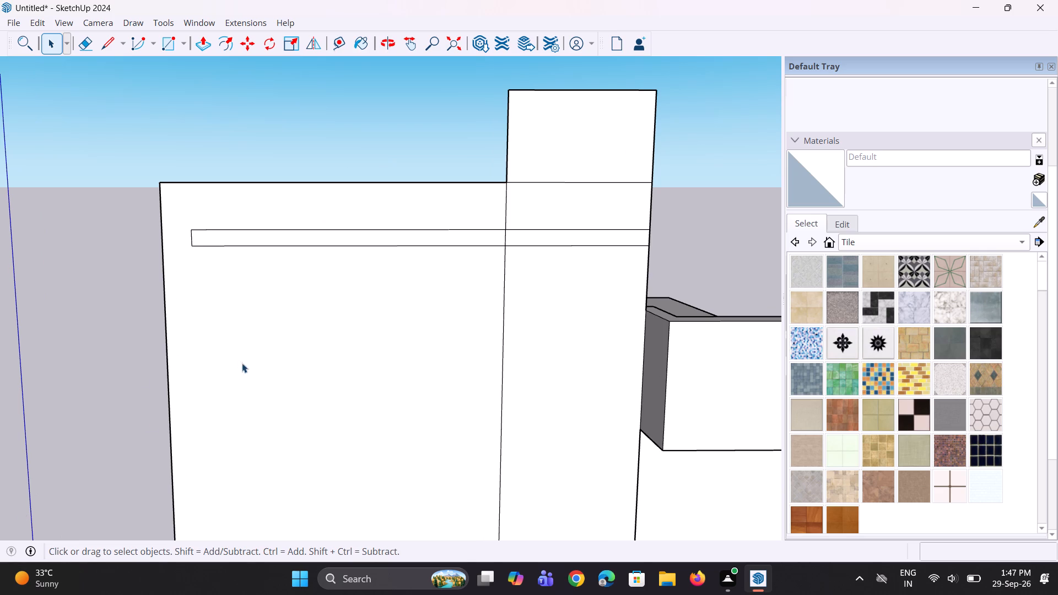
scroll(204, 238, up, 1)
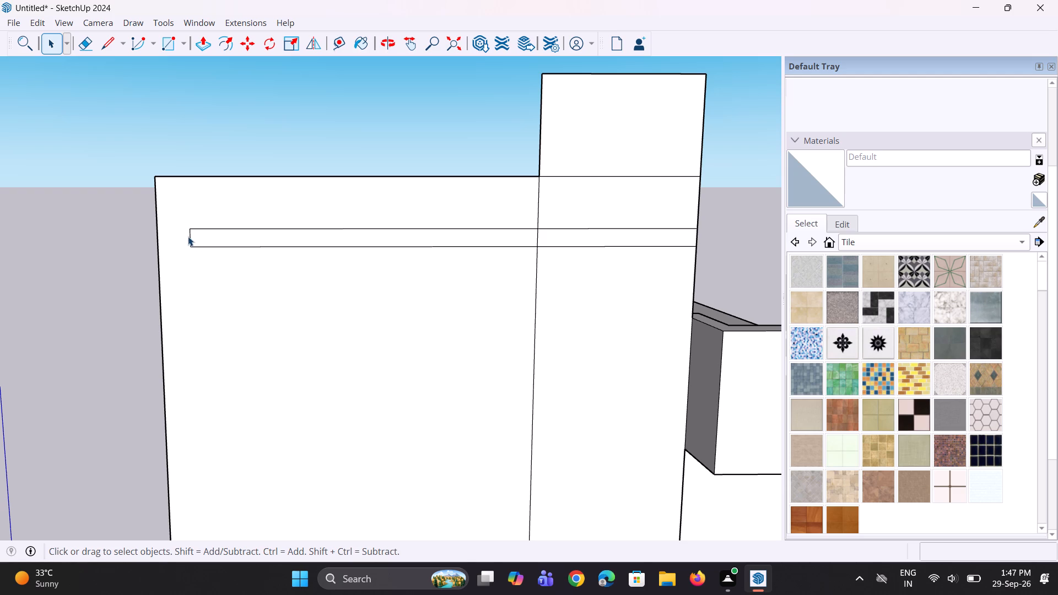
click(188, 236)
click(192, 241)
key(m)
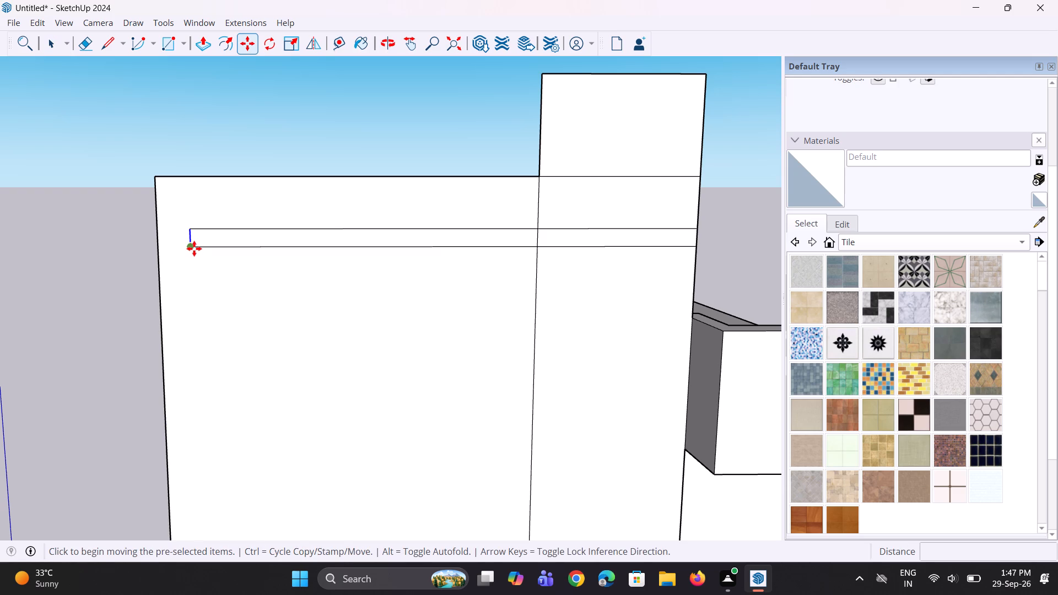
click(194, 248)
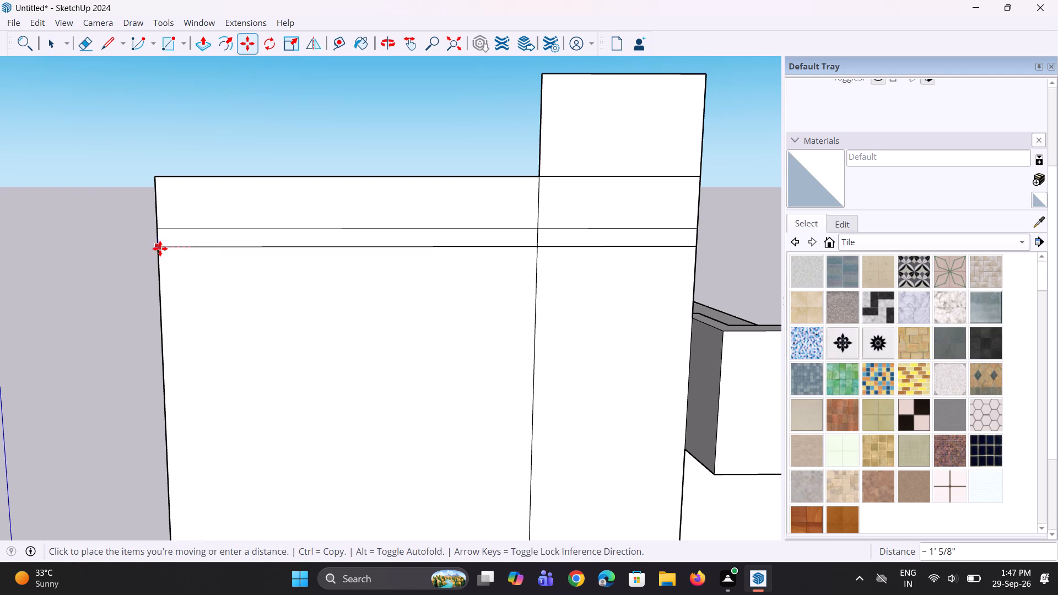
click(160, 248)
key(space)
key(space)
Lower the top edge of the upright strip that projects above the tall front wall.
middle_drag(312, 282, 290, 282)
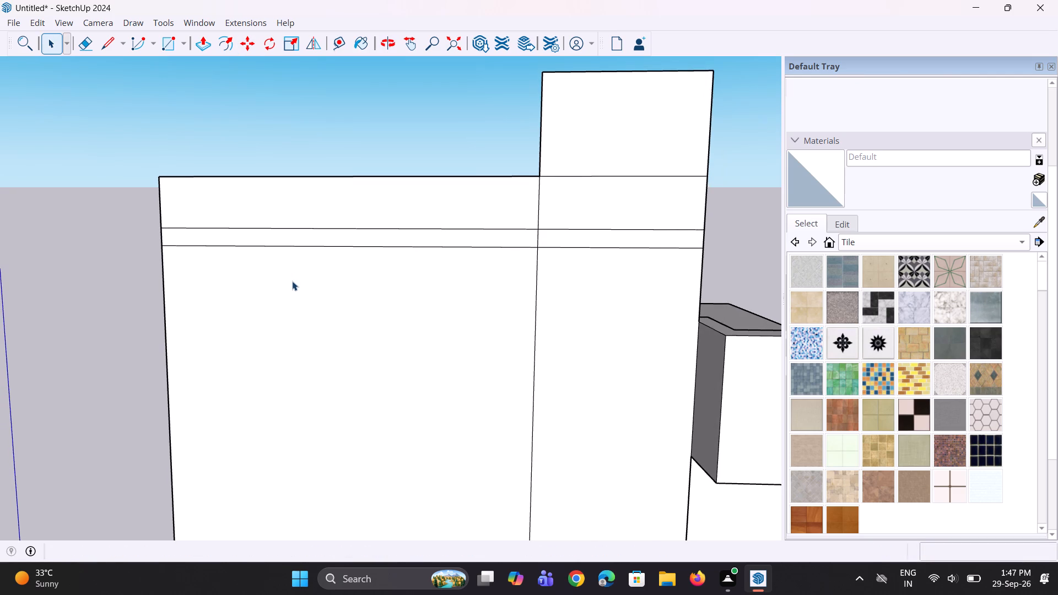
scroll(296, 280, down, 2)
middle_drag(313, 271, 331, 245)
scroll(336, 250, down, 1)
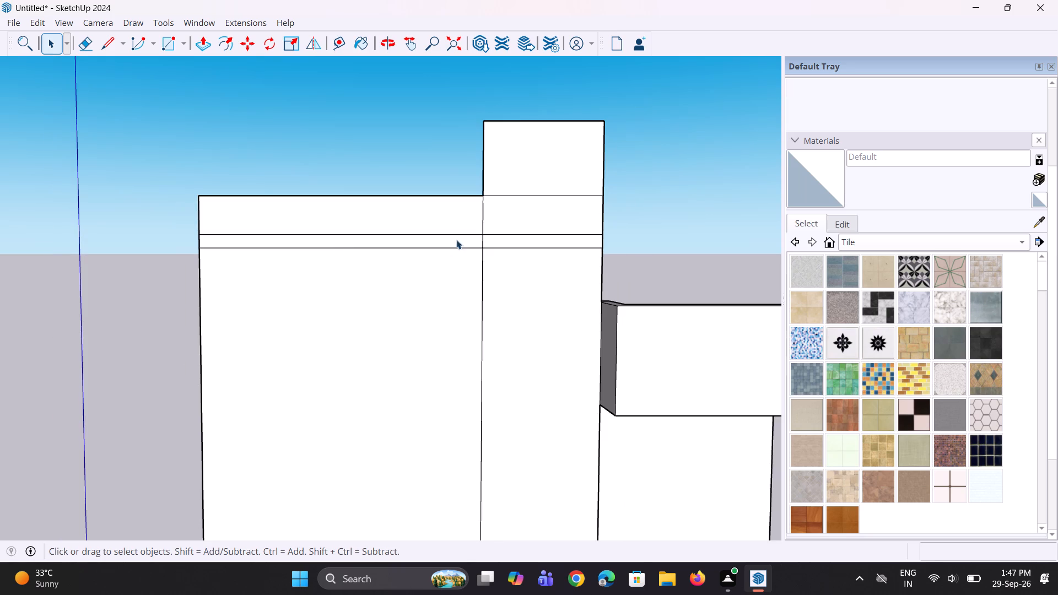
click(541, 121)
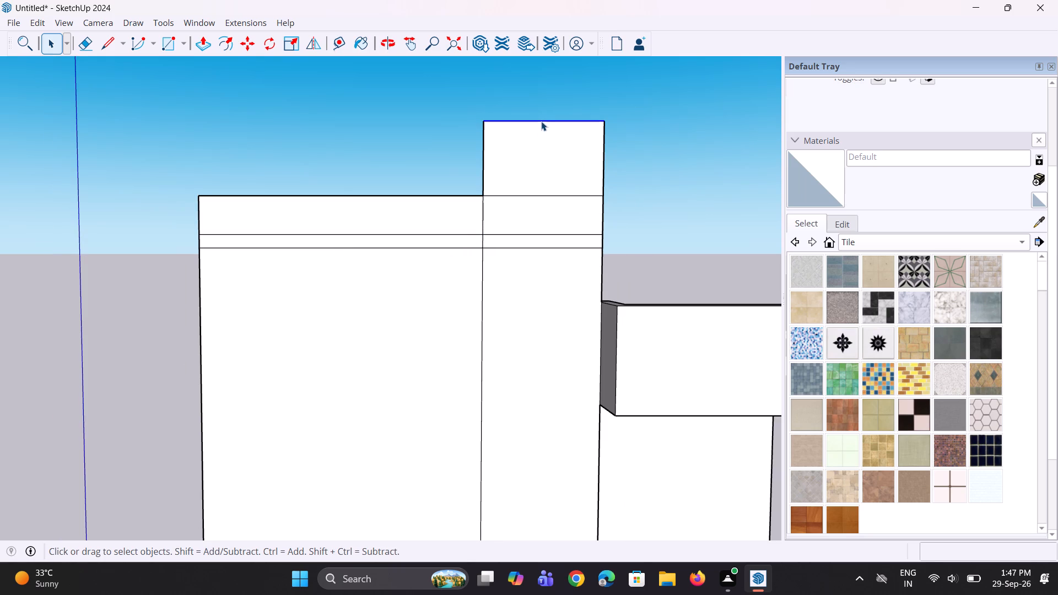
key(m)
click(601, 122)
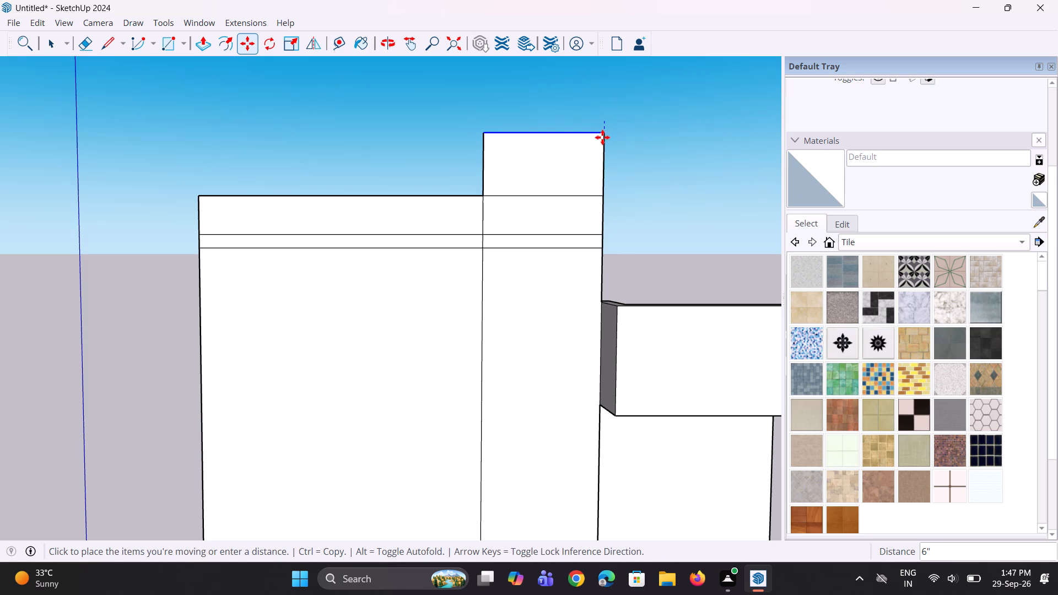
click(602, 141)
key(space)
key(space)
click(647, 161)
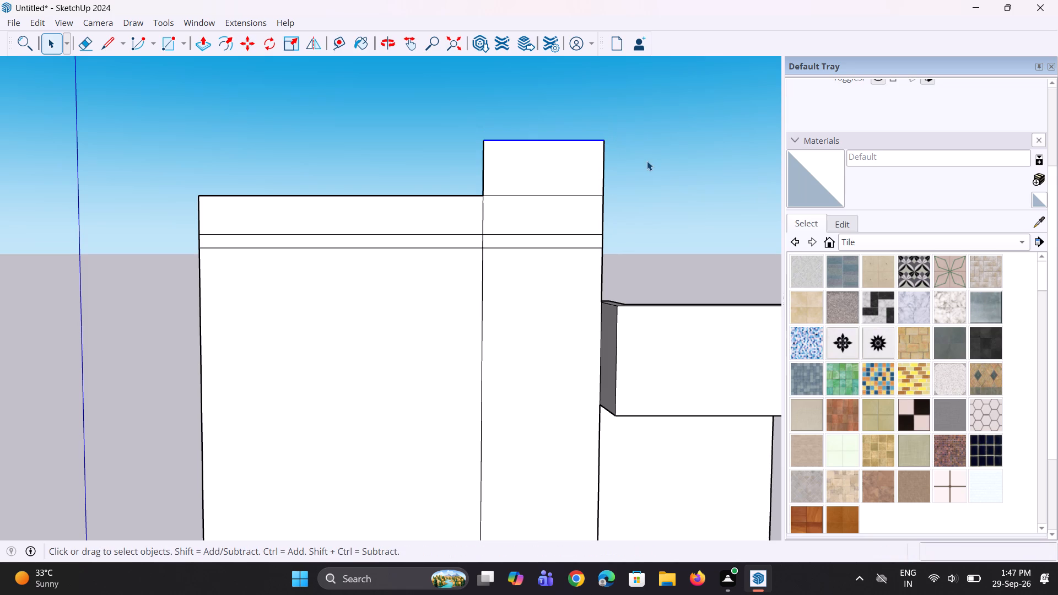
scroll(482, 219, up, 3)
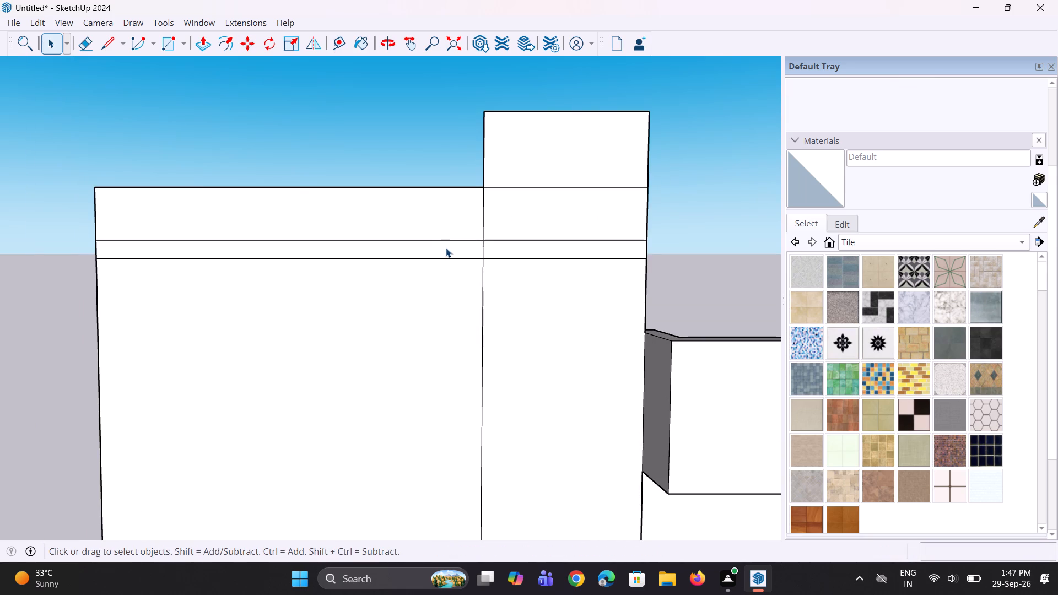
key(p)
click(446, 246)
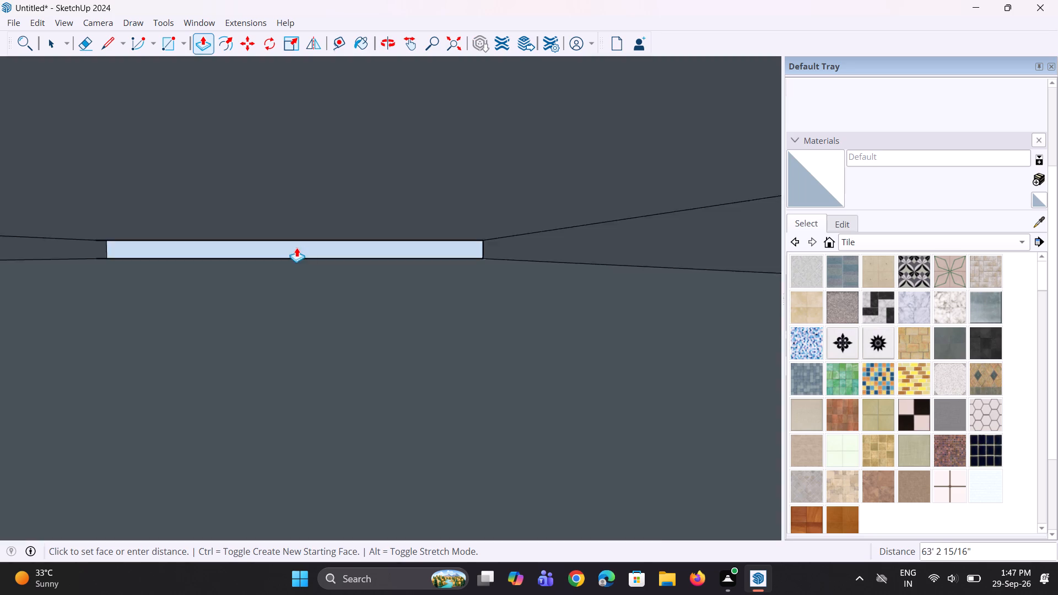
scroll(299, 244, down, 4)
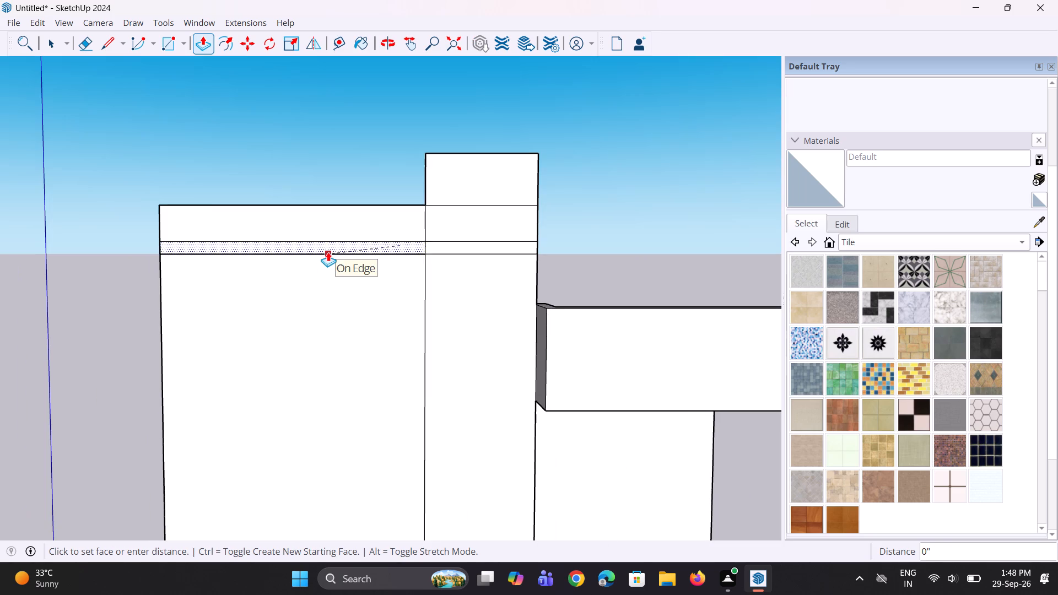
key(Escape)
Extrude both segments of the horizontal band 1' outward from the tall front wall.
middle_drag(397, 268, 0, 291)
scroll(264, 267, up, 3)
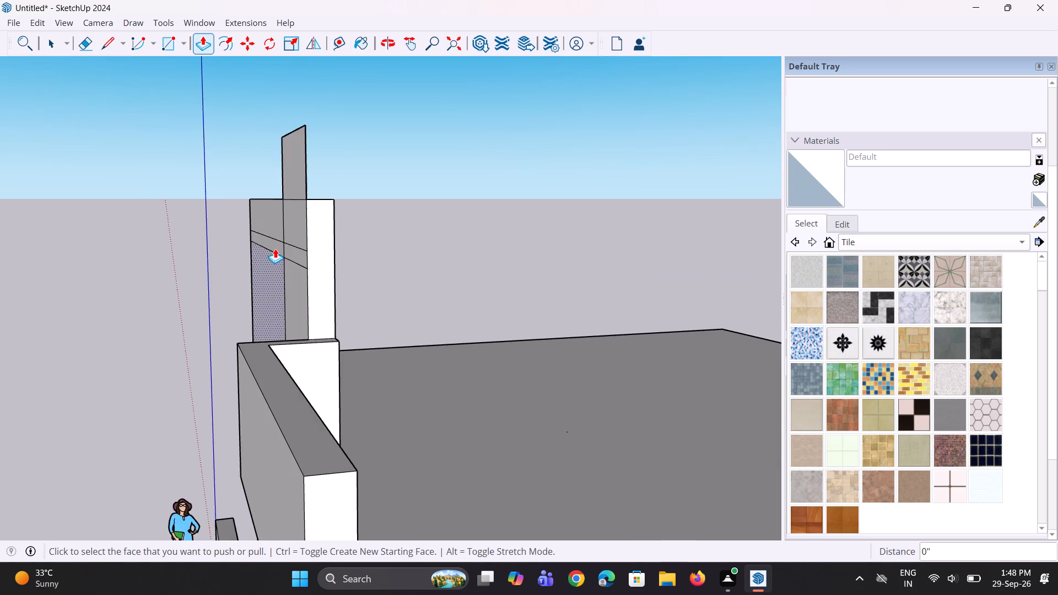
scroll(275, 248, up, 2)
click(275, 248)
text(1')
key(Return)
click(304, 253)
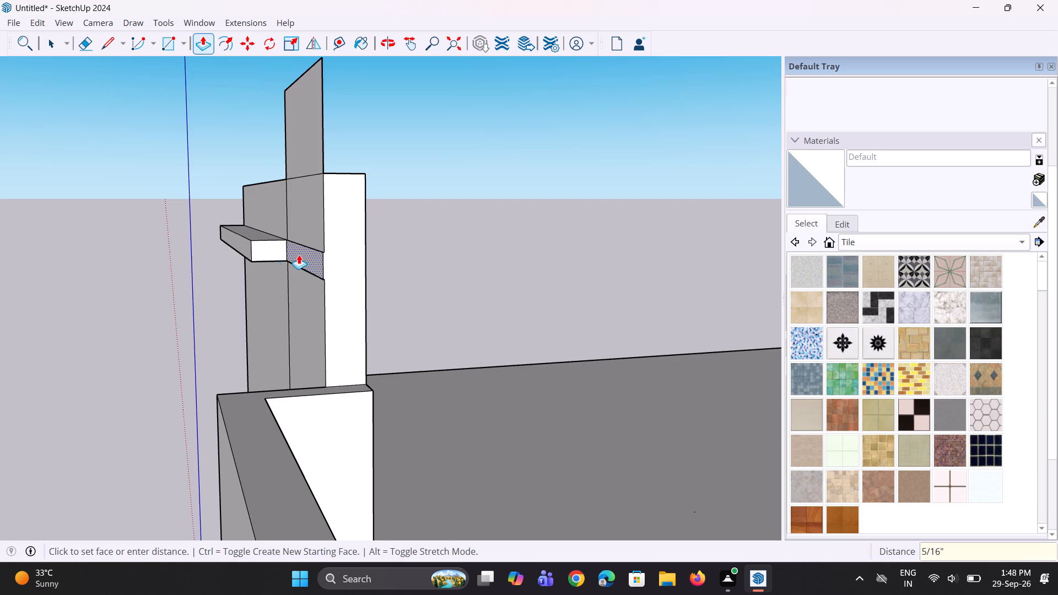
click(249, 247)
Erase the seam lines across the front and top faces of the raised band where its two segments meet.
middle_drag(210, 275, 451, 277)
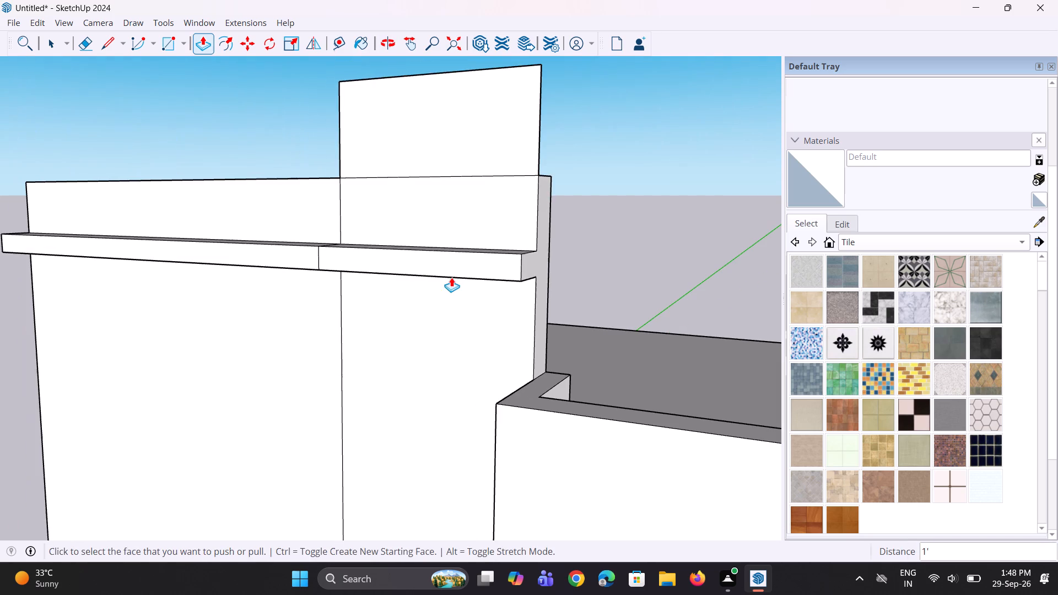
key(e)
scroll(314, 266, up, 1)
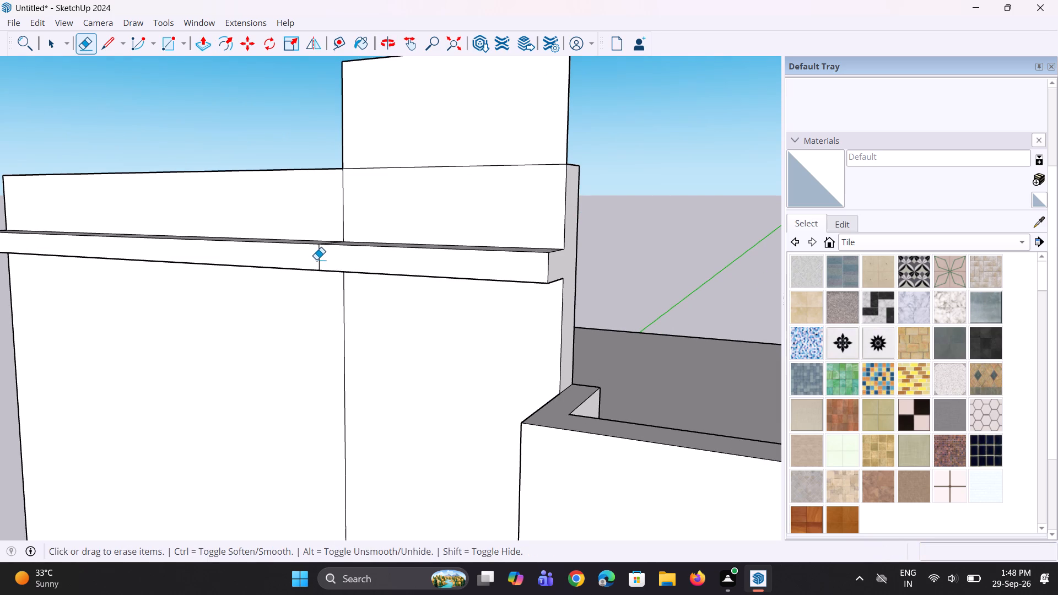
click(316, 259)
click(320, 261)
middle_drag(305, 271, 363, 402)
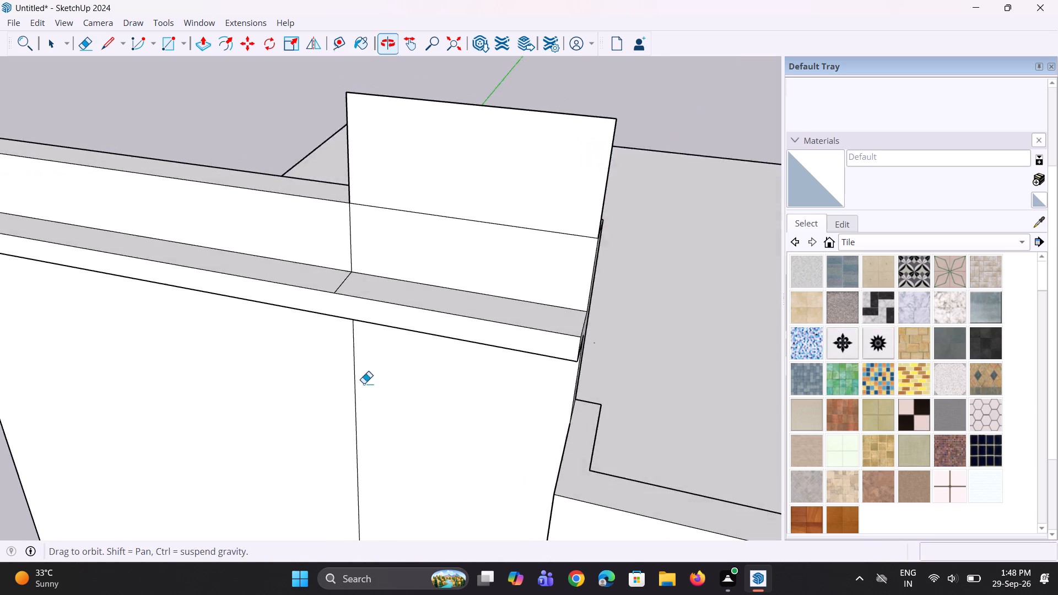
scroll(359, 279, up, 2)
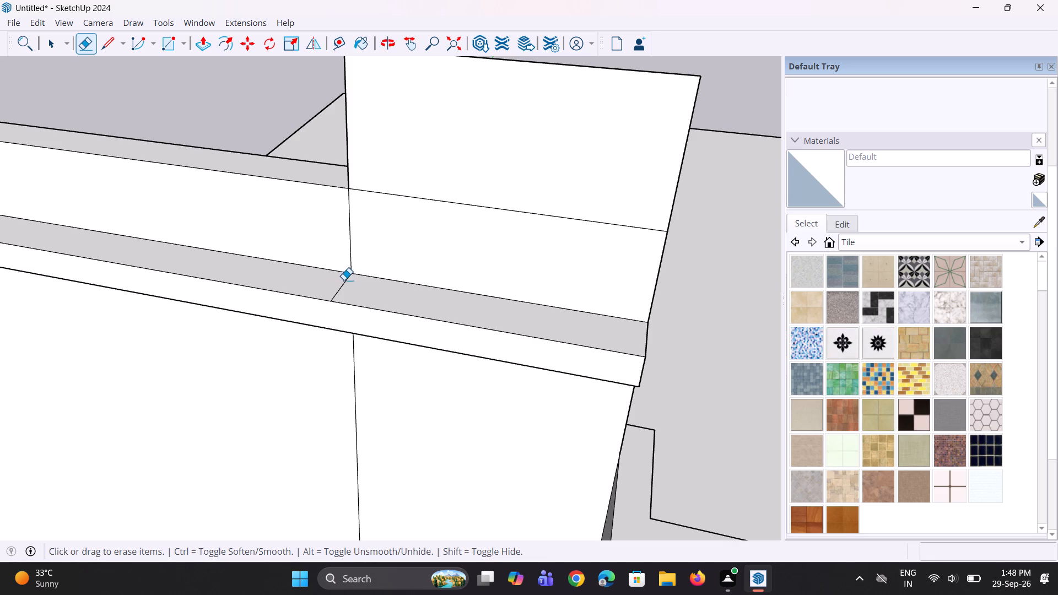
click(344, 282)
Draw a vertical line separating the band's parapet-side end face from the side of the tall wall.
scroll(333, 294, down, 9)
middle_drag(472, 324, 339, 276)
scroll(348, 284, up, 3)
scroll(390, 298, up, 1)
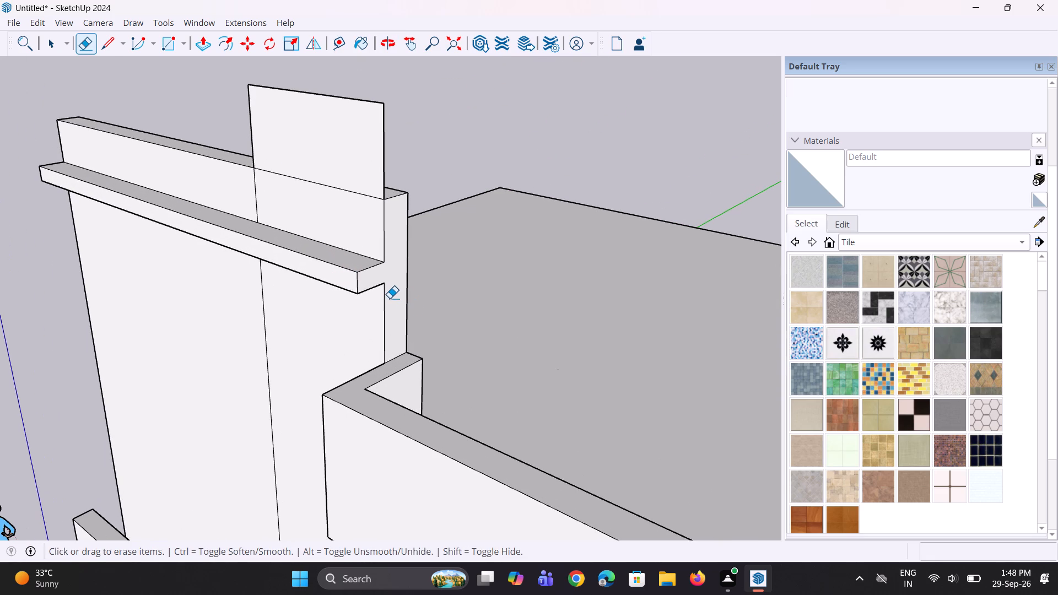
key(l)
click(385, 285)
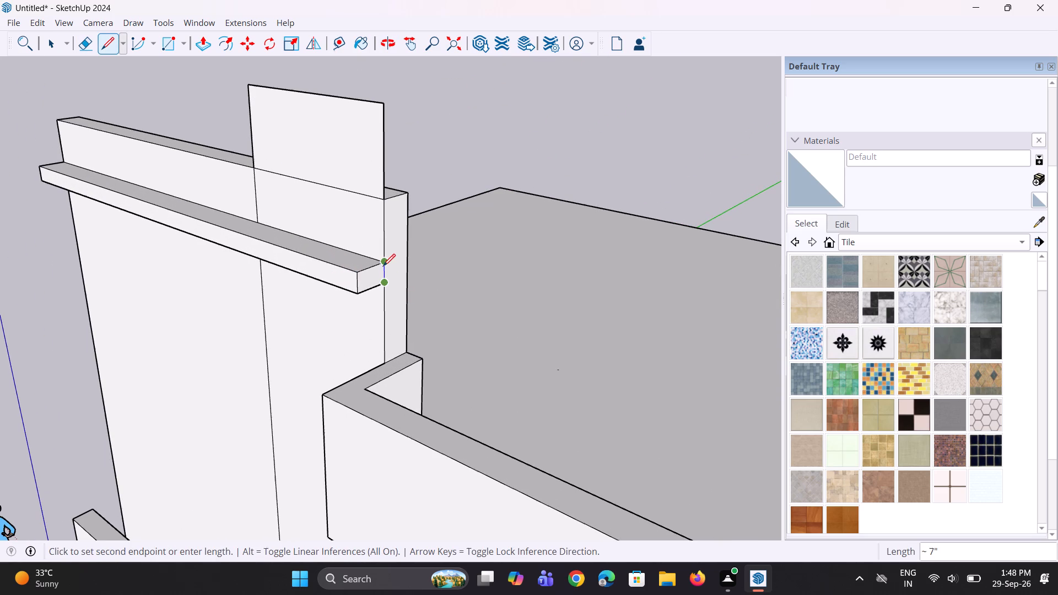
click(383, 266)
Extrude the band's parapet-side end face 1' past the side of the tall wall.
middle_drag(406, 312, 355, 311)
key(space)
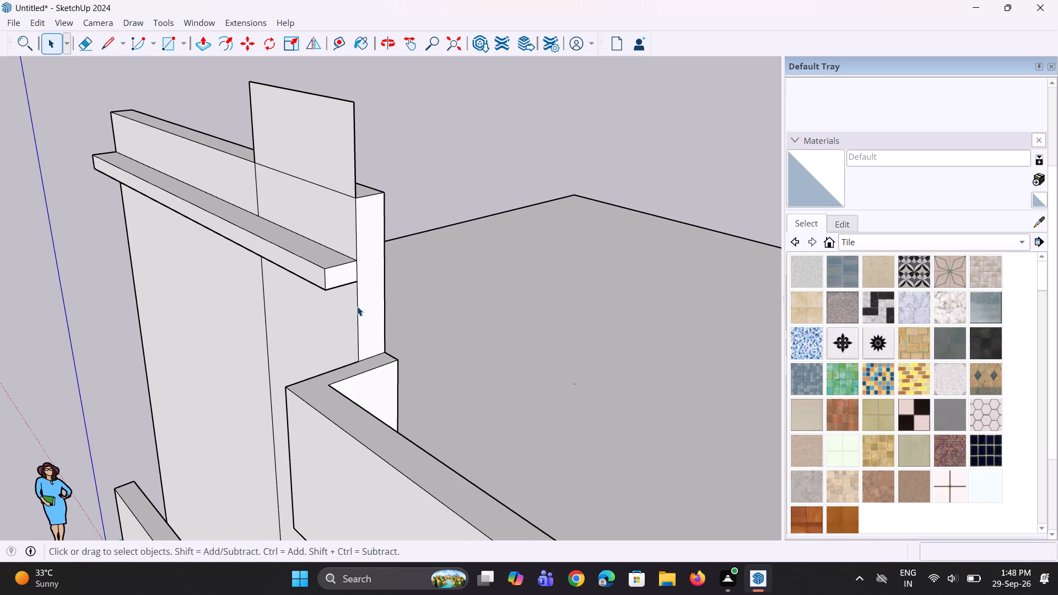
key(p)
click(348, 276)
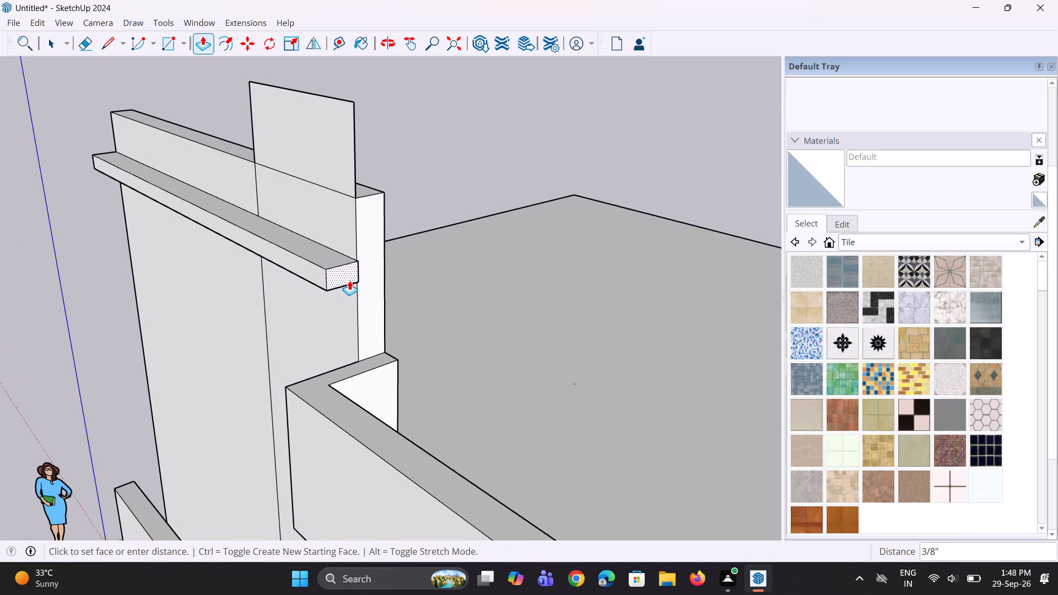
text(1')
key(Return)
Extend the band's return back along the wall's side by 10 15/16", plus a further 2' 9 3/16" over the roof.
middle_drag(385, 293, 56, 304)
scroll(200, 244, up, 1)
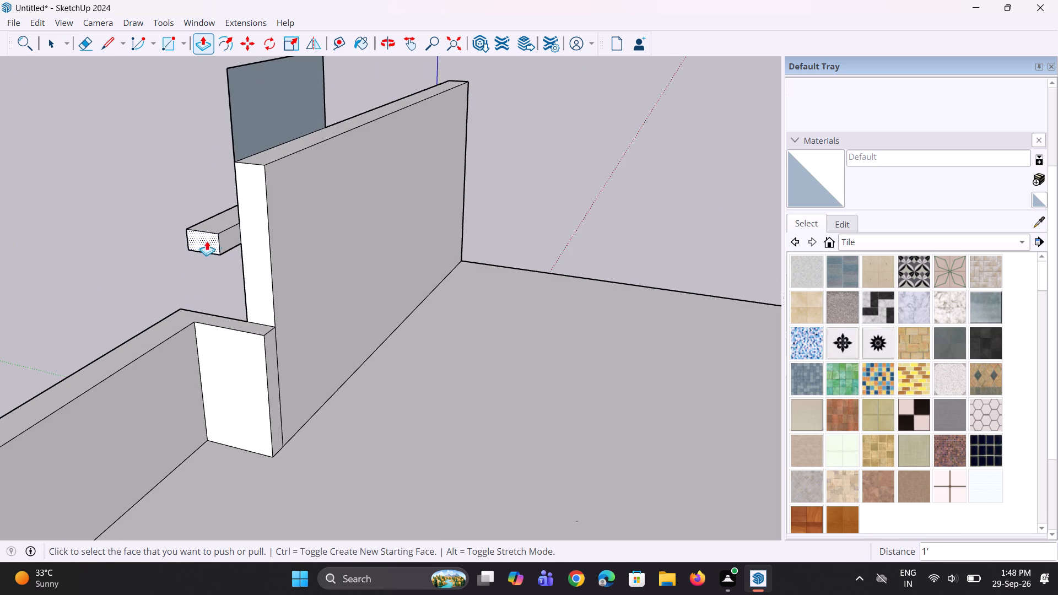
click(230, 238)
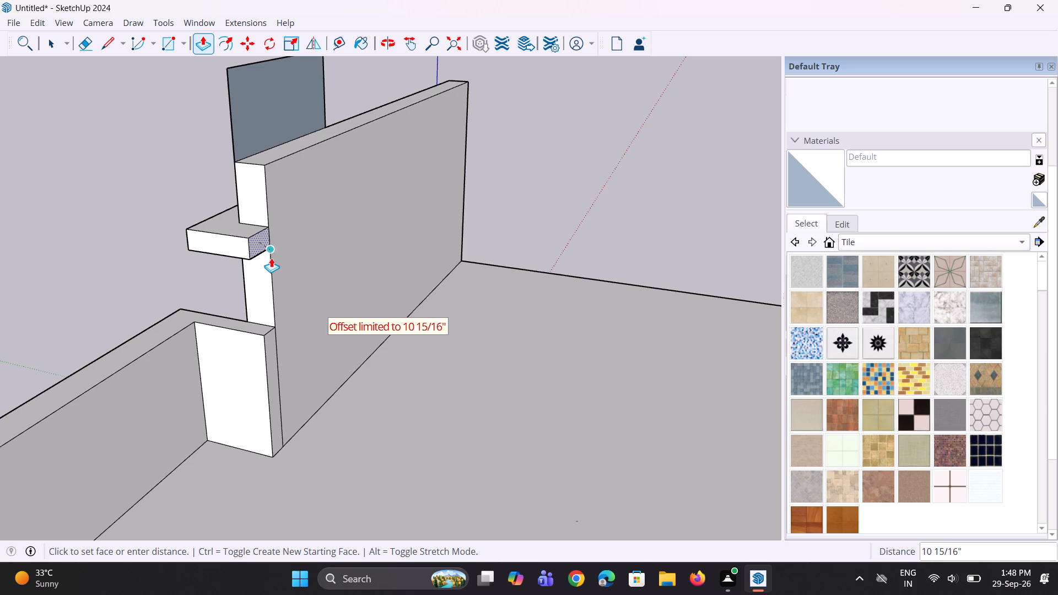
click(271, 258)
middle_drag(244, 273, 490, 326)
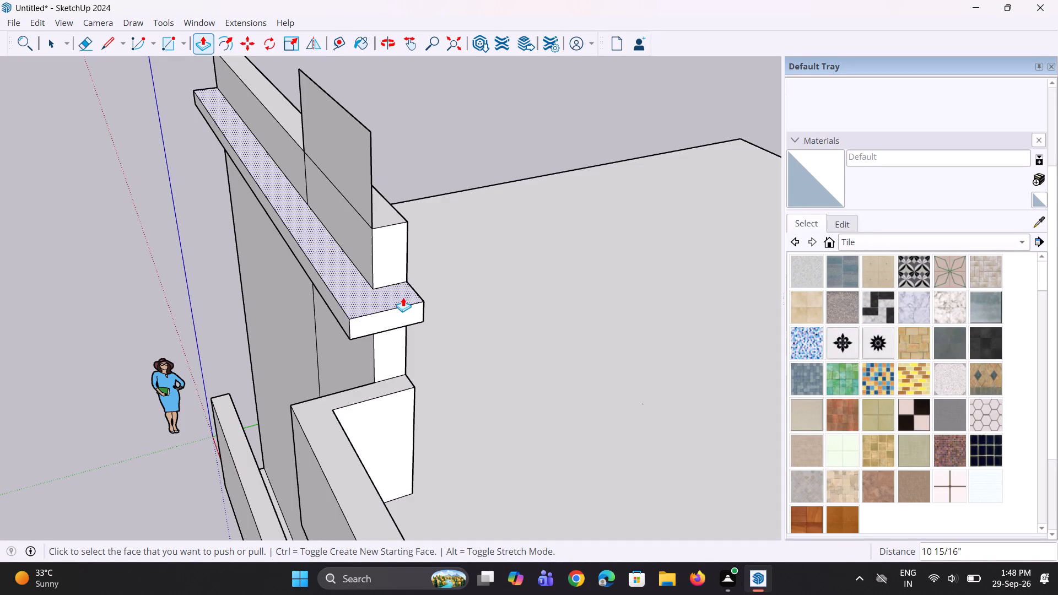
middle_drag(426, 275, 227, 283)
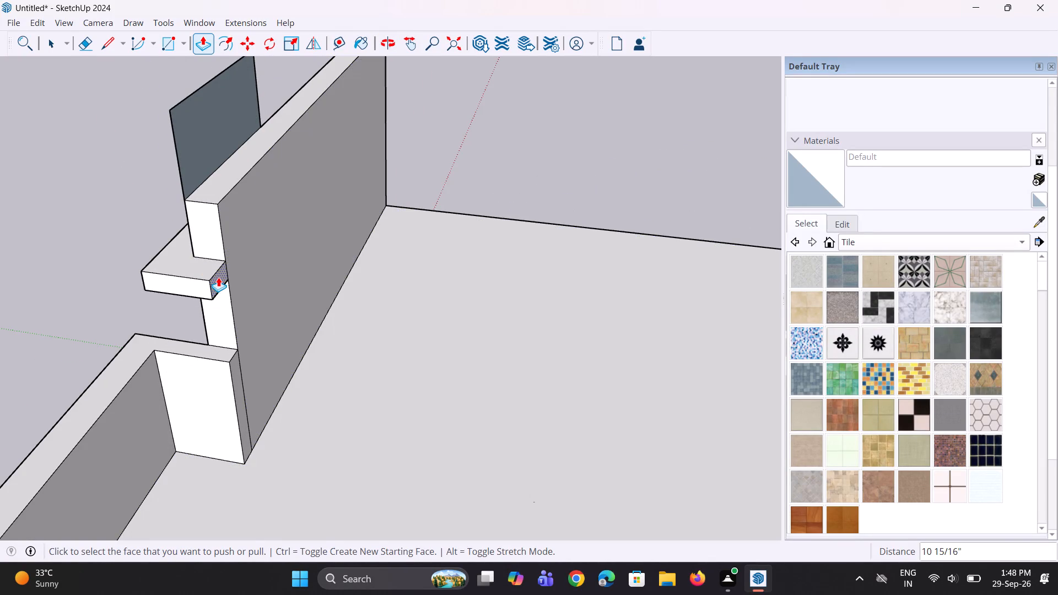
click(217, 277)
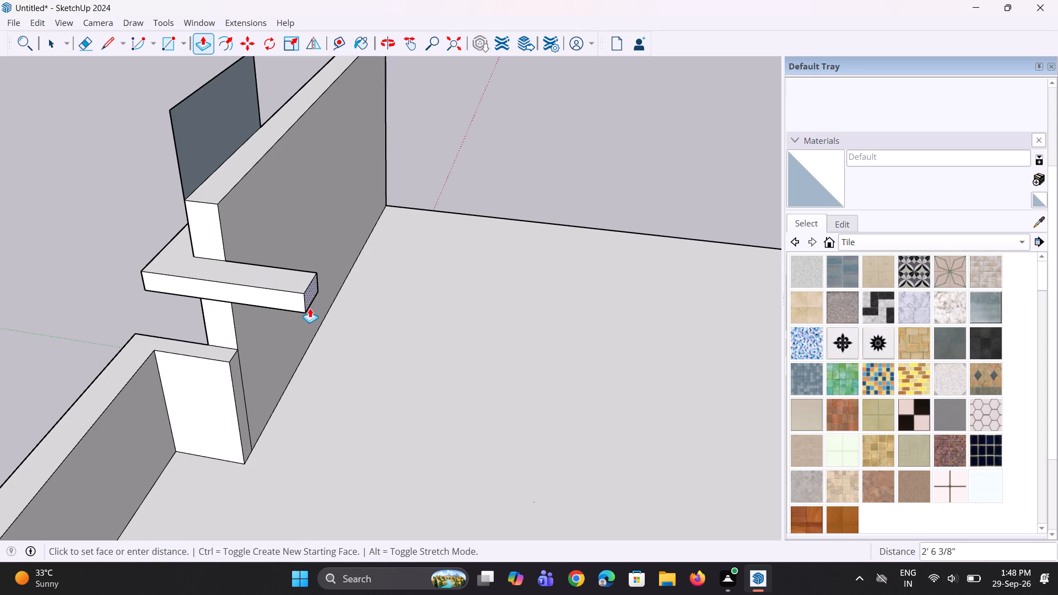
click(316, 313)
Thicken the upper tall wall backward over the roof by 2' 9 3/16", flush with the band's return, plus a further 3' 9 11/16".
middle_drag(209, 351, 539, 356)
scroll(542, 354, down, 2)
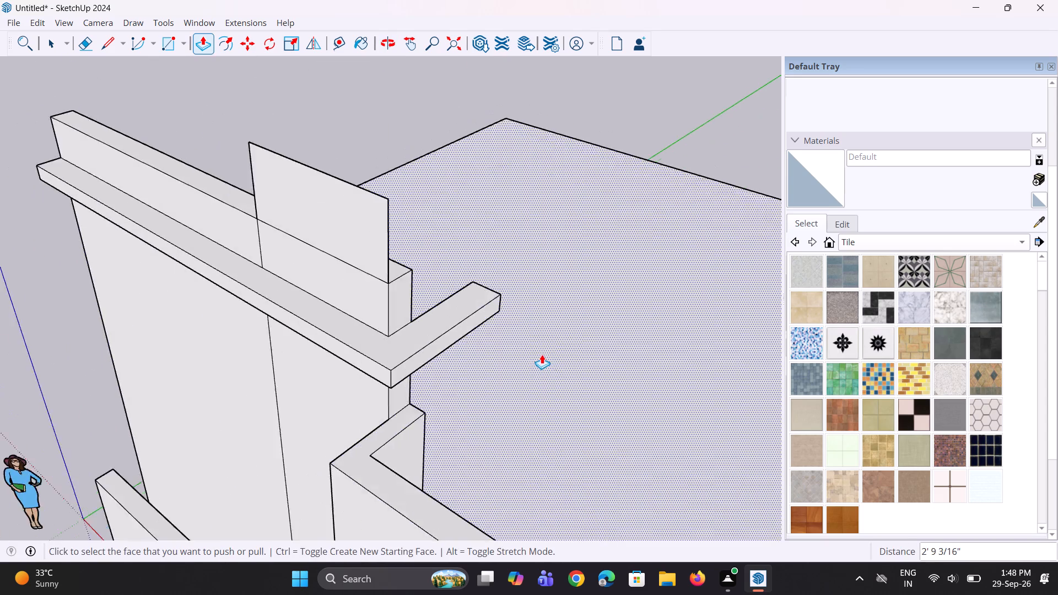
scroll(542, 354, down, 2)
middle_drag(528, 353, 616, 305)
scroll(537, 318, down, 3)
middle_drag(515, 336, 573, 304)
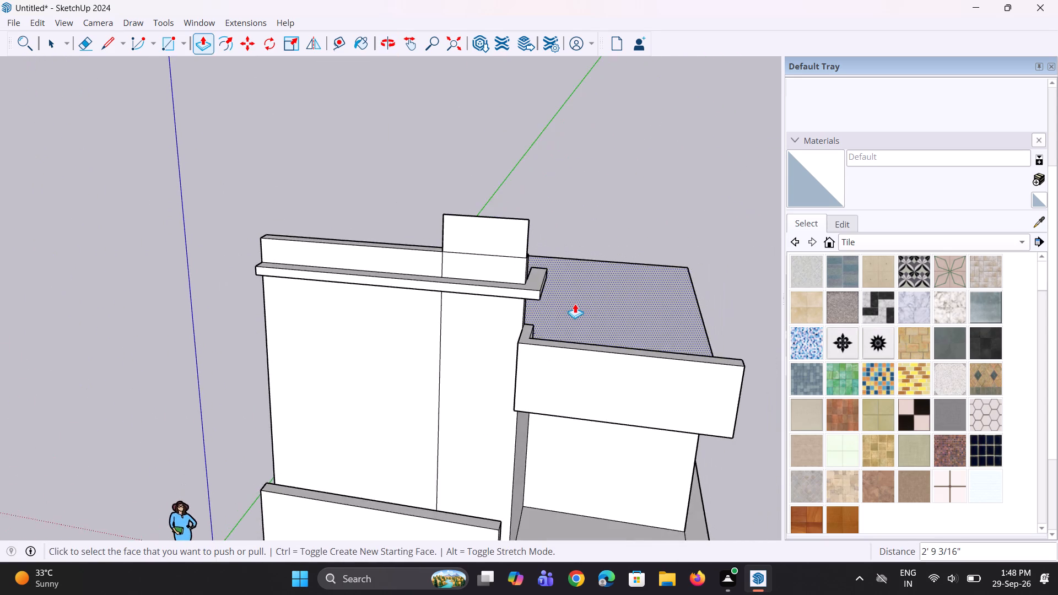
scroll(574, 304, down, 2)
middle_drag(573, 304, 615, 282)
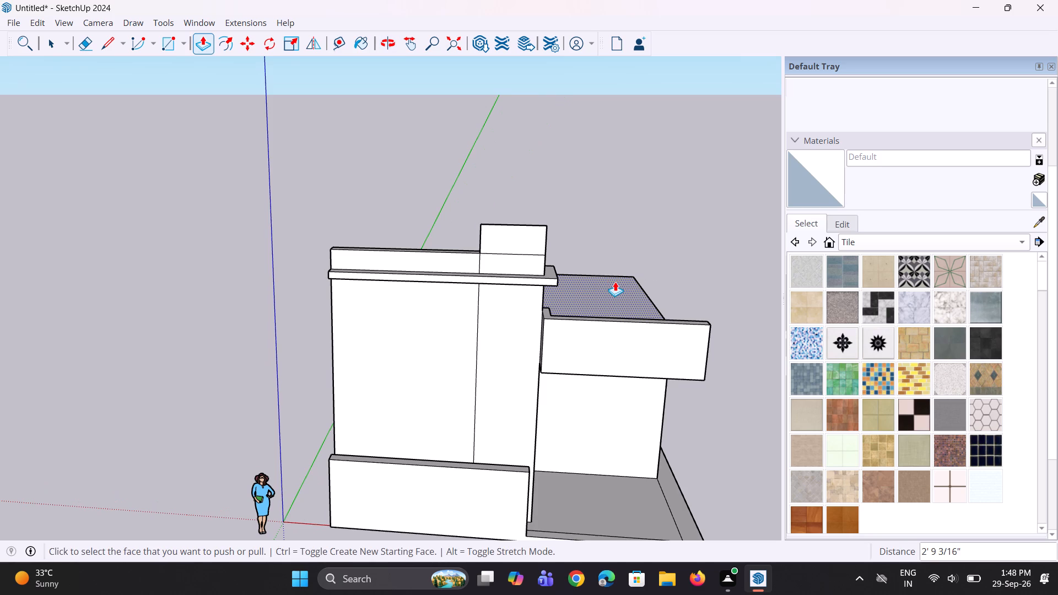
middle_drag(615, 282, 147, 361)
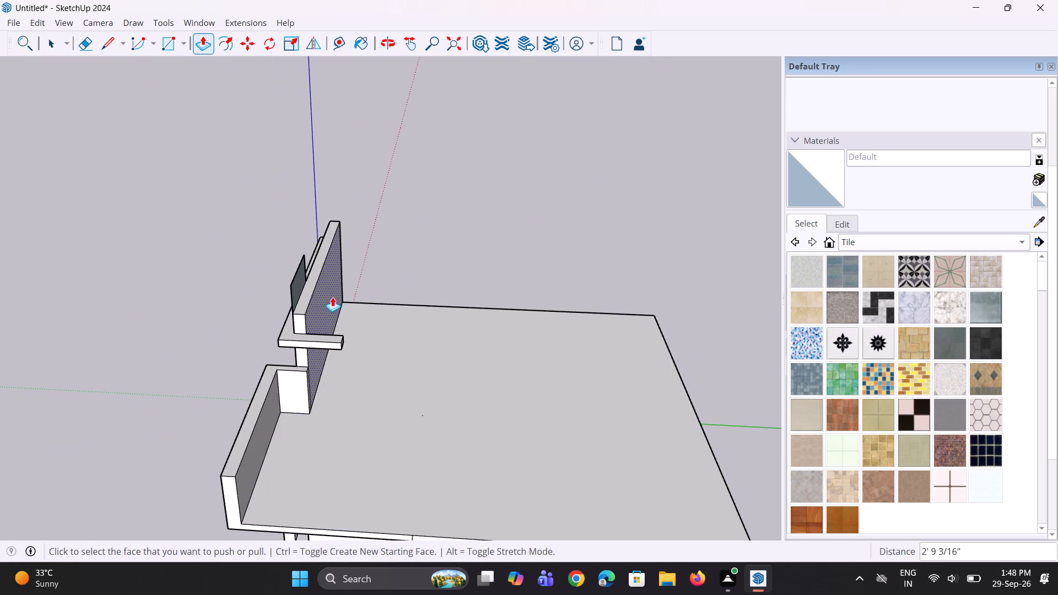
click(330, 297)
click(422, 313)
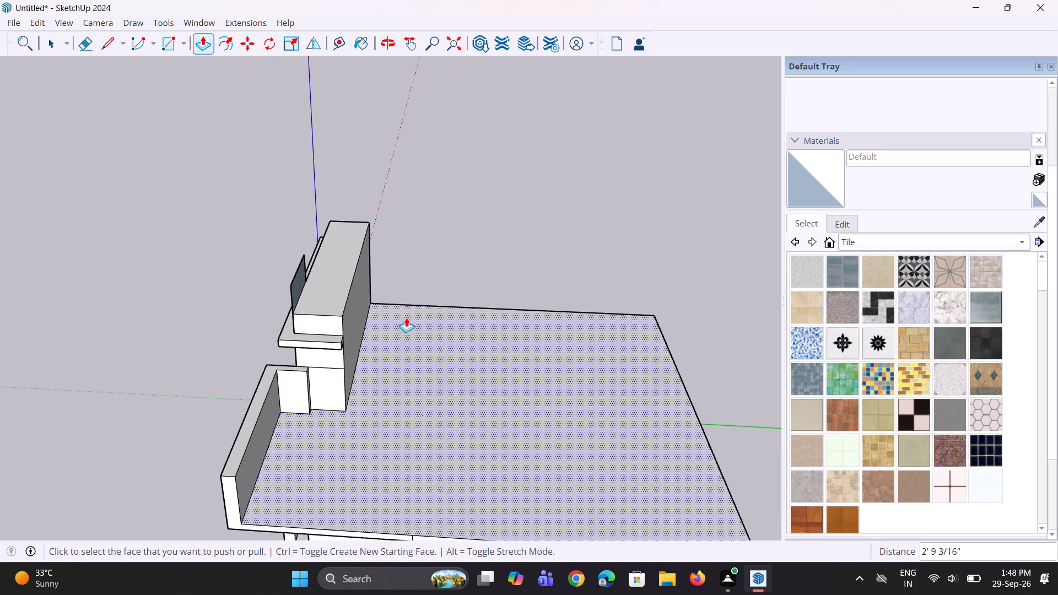
click(361, 320)
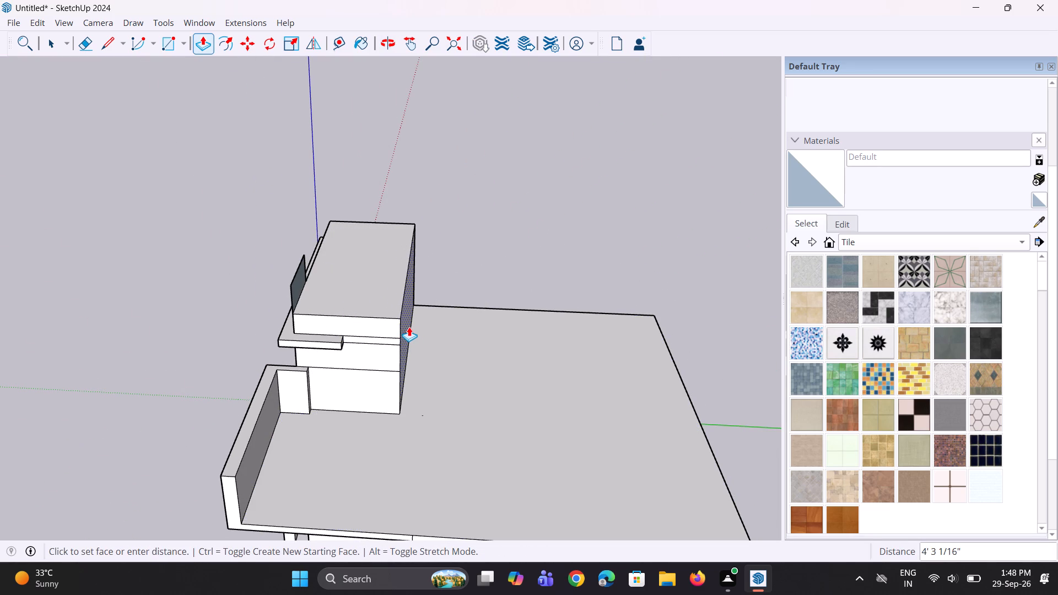
click(404, 324)
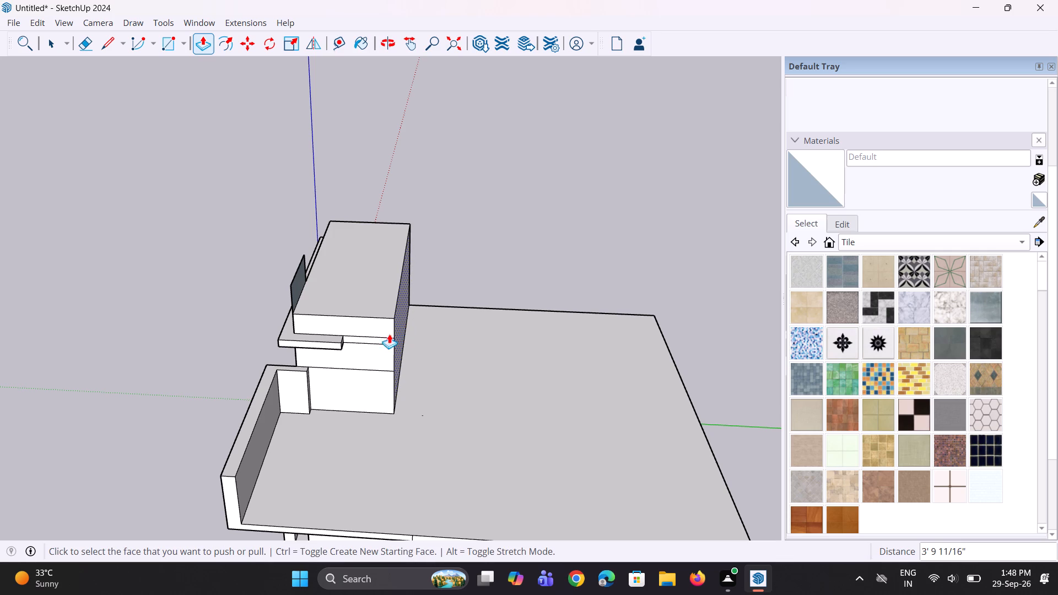
Extend the band's return another 3' 9 11/16" to the back edge of the thickened tall wall.
scroll(347, 342, up, 10)
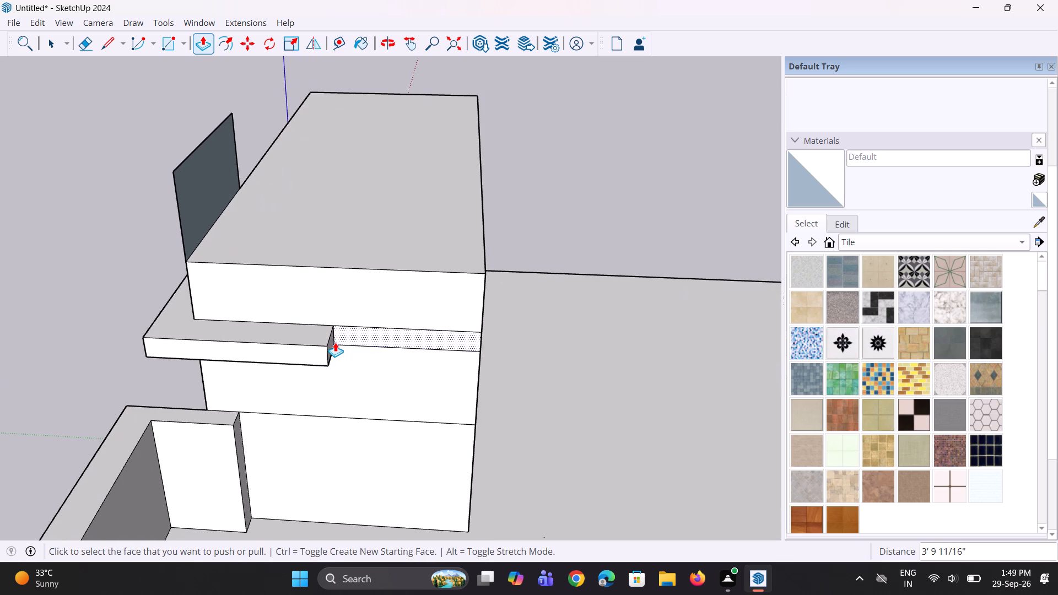
click(335, 342)
key(Escape)
middle_drag(366, 365, 349, 364)
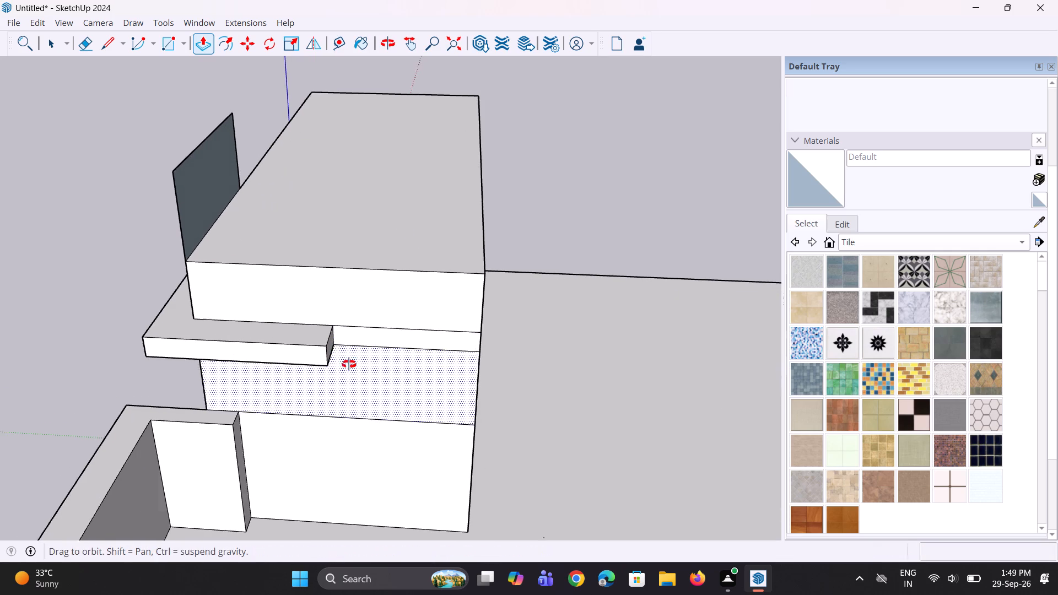
middle_drag(349, 364, 301, 357)
scroll(299, 355, up, 3)
click(292, 328)
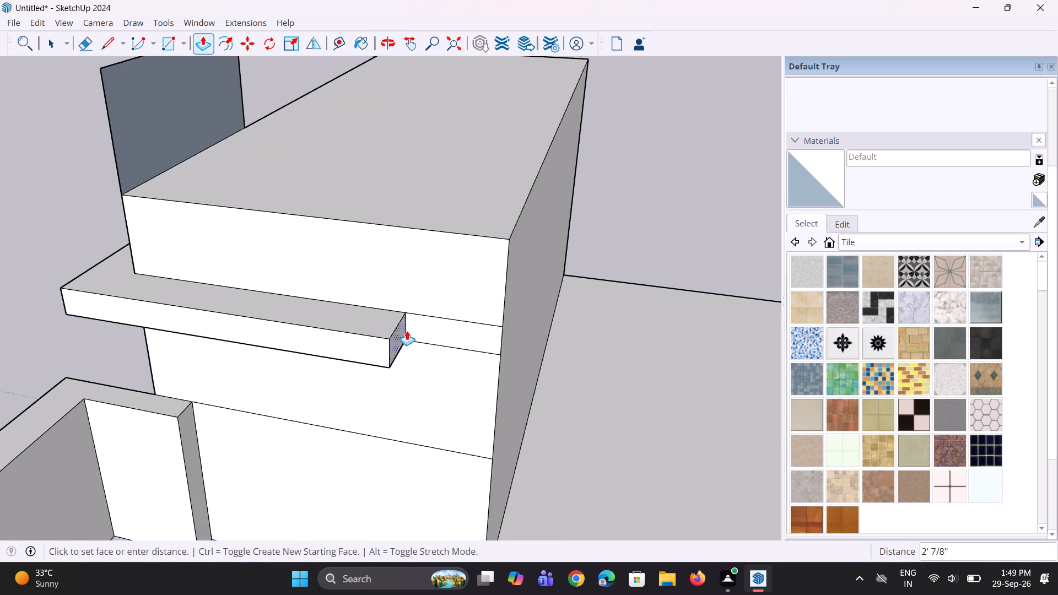
click(509, 321)
Erase the horizontal dividing line below the band on the thickened wall's parapet-side face.
middle_drag(352, 412, 413, 392)
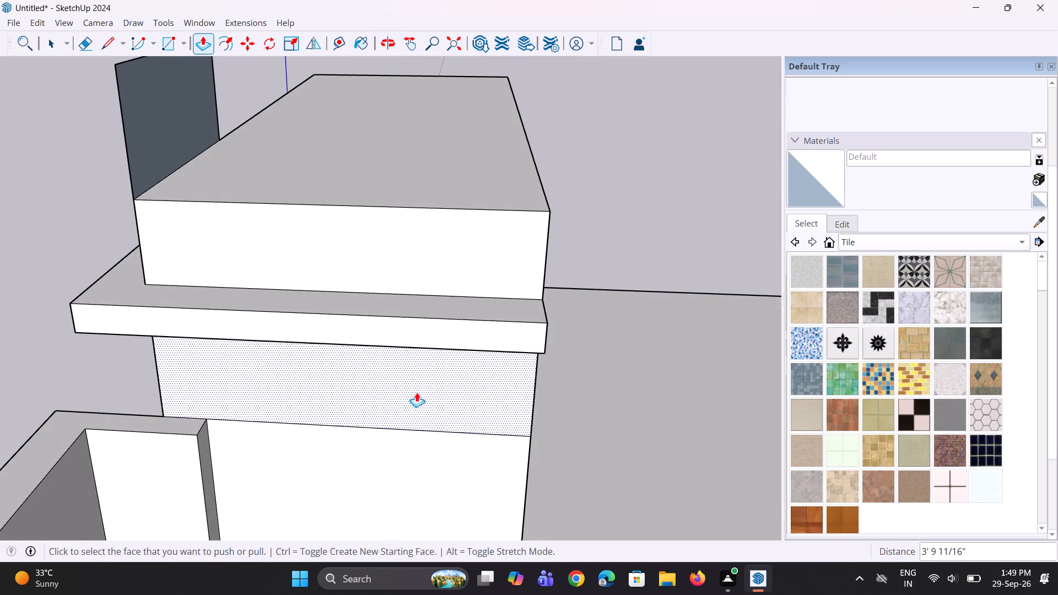
key(space)
key(space)
key(e)
click(409, 430)
Examine the thickened tall wall and its wrapped band from the front of the house.
scroll(410, 427, down, 4)
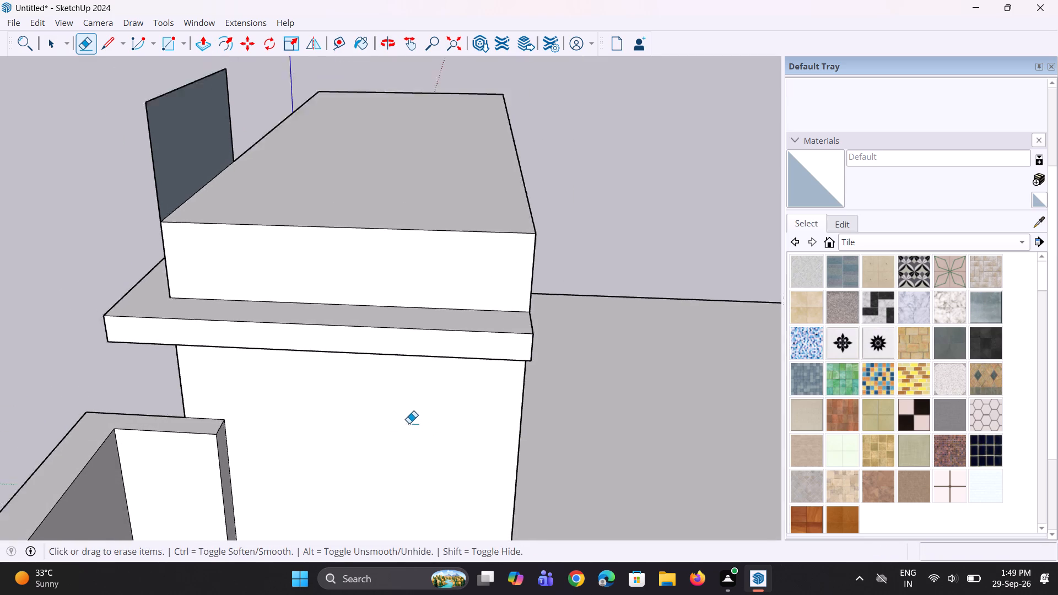
scroll(409, 423, down, 1)
middle_drag(253, 422, 536, 397)
scroll(552, 396, down, 5)
middle_drag(497, 412, 730, 393)
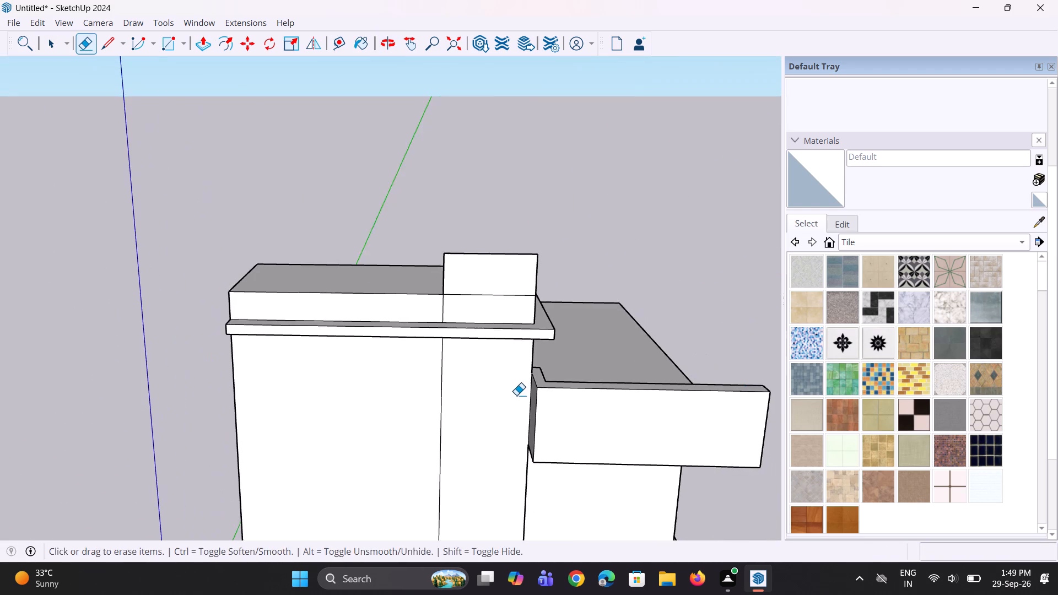
scroll(516, 395, down, 3)
middle_drag(510, 396, 502, 370)
scroll(502, 370, down, 4)
middle_drag(500, 373, 493, 396)
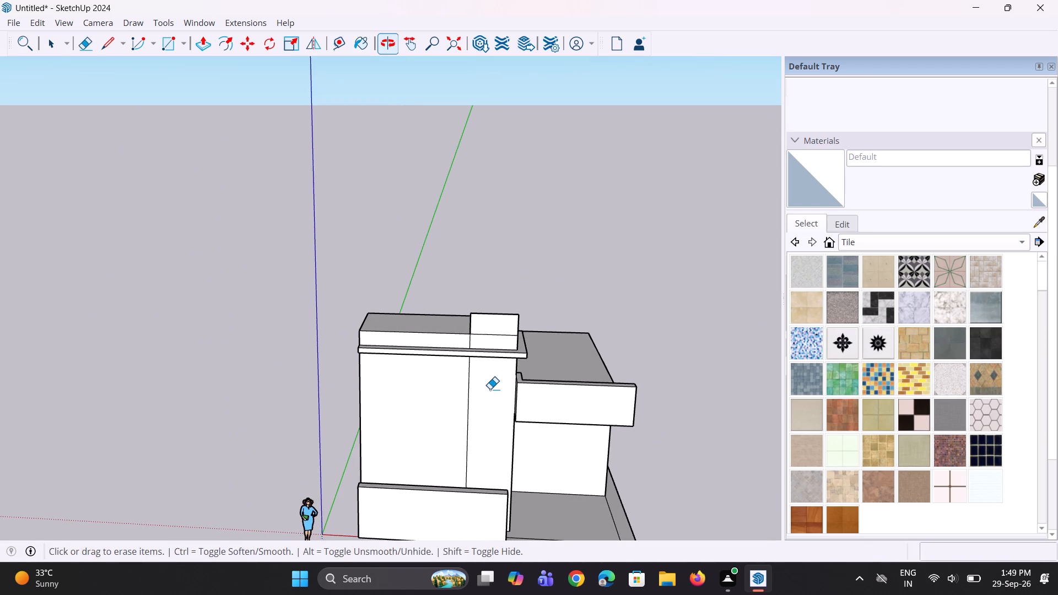
middle_drag(467, 419, 477, 402)
key(space)
key(space)
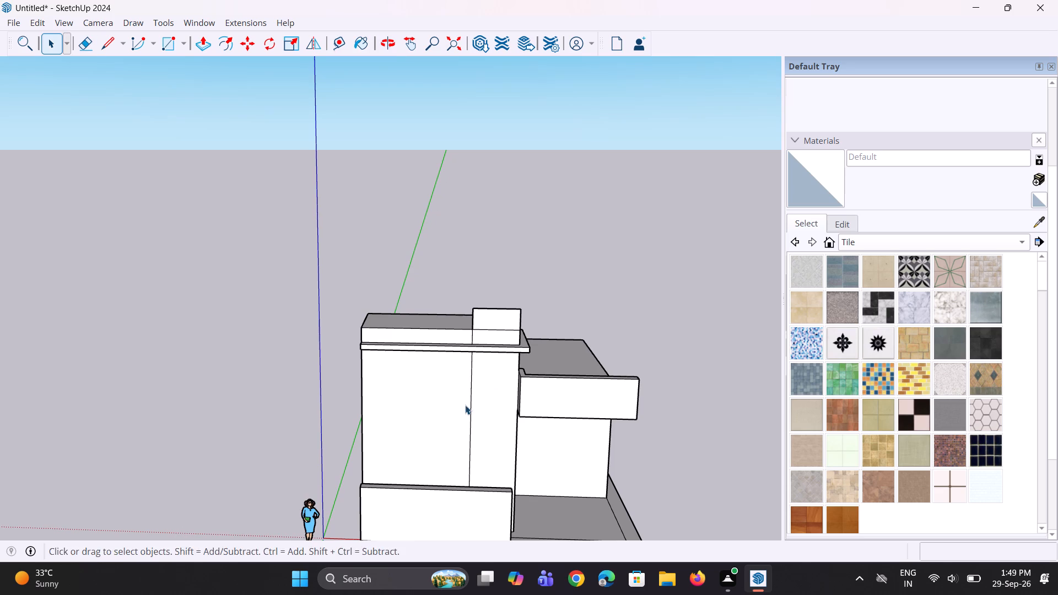
Separate the band's end face from the wall's parapet side with a vertical edge about 7" long and extend it outward 8".
middle_drag(396, 405, 532, 409)
scroll(407, 352, up, 3)
middle_drag(377, 346, 521, 369)
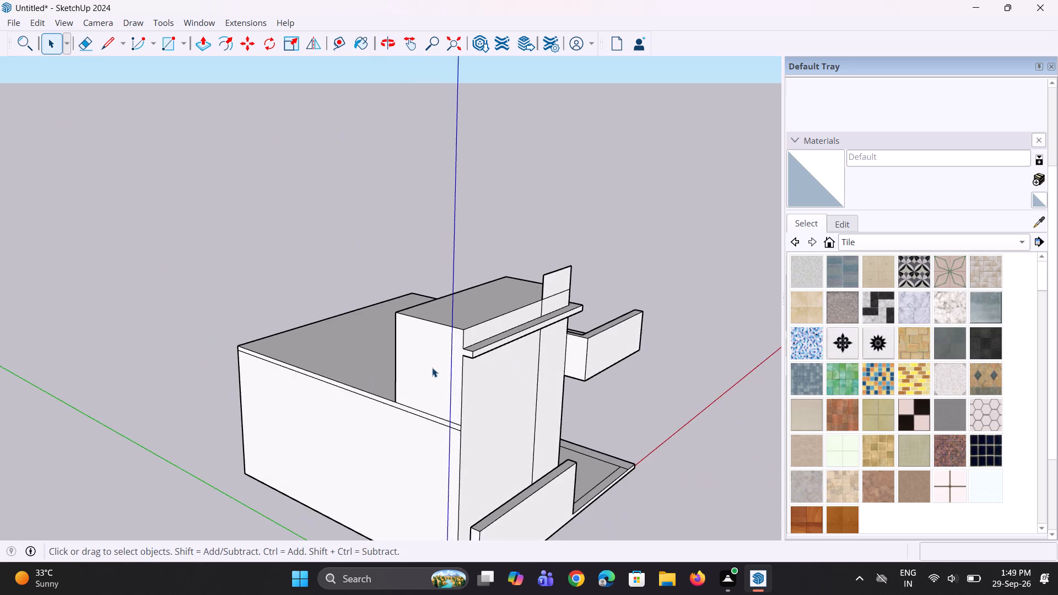
scroll(432, 365, up, 4)
key(p)
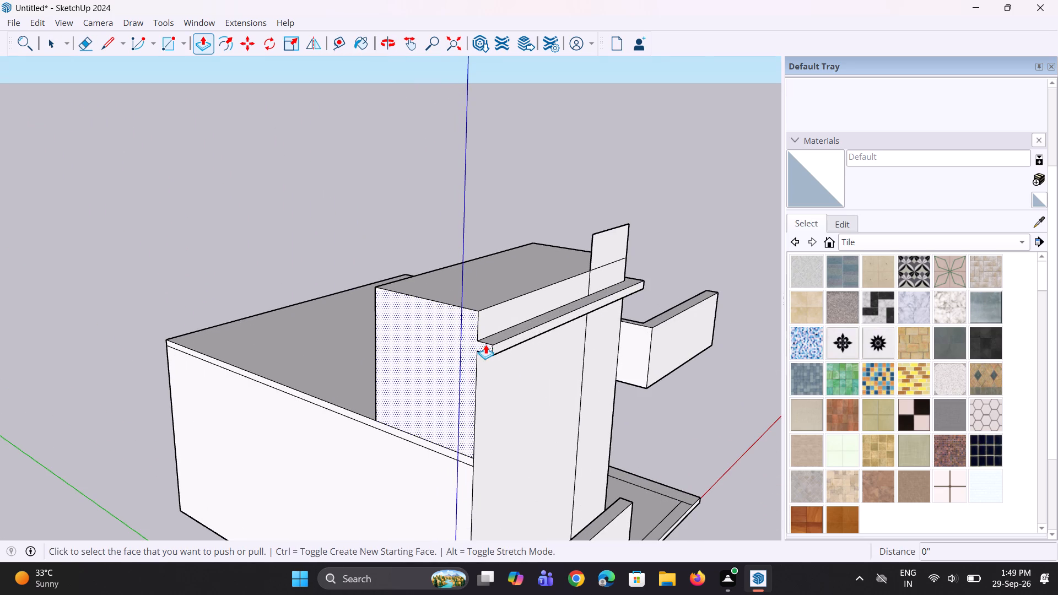
key(space)
key(l)
scroll(444, 354, up, 5)
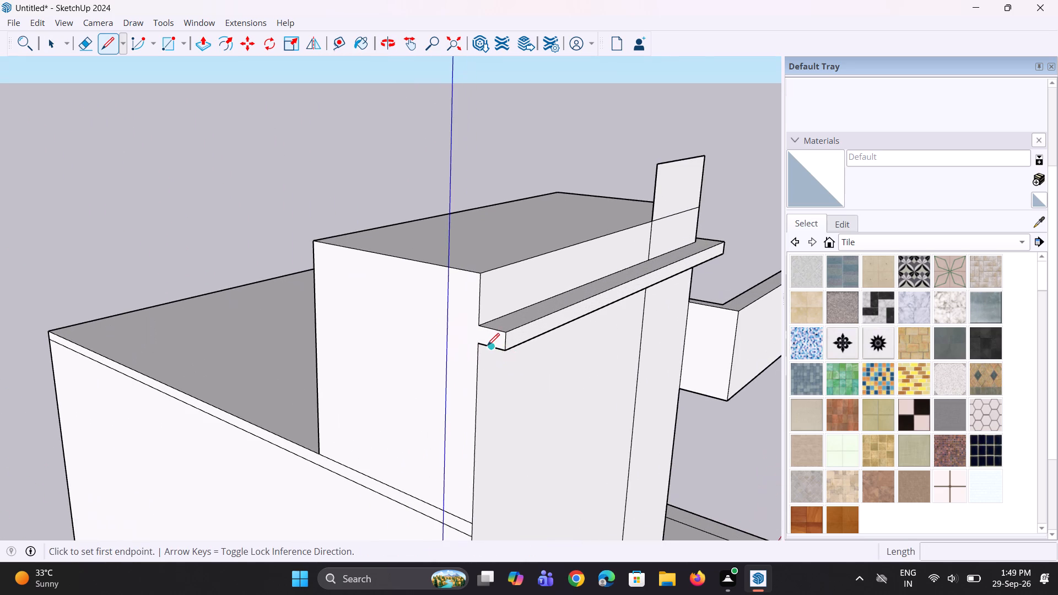
click(481, 348)
click(481, 328)
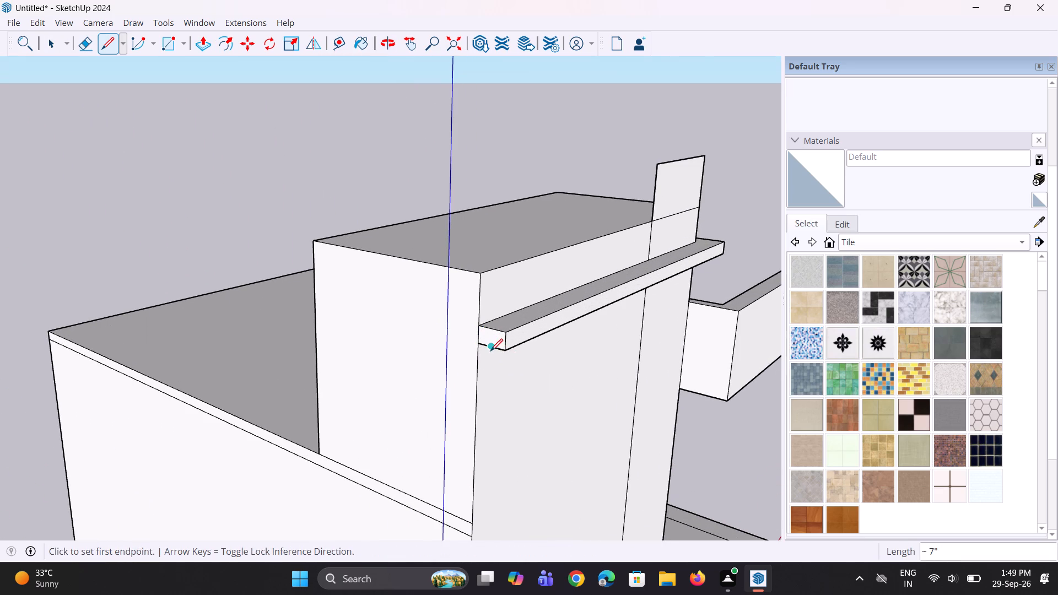
key(p)
click(496, 342)
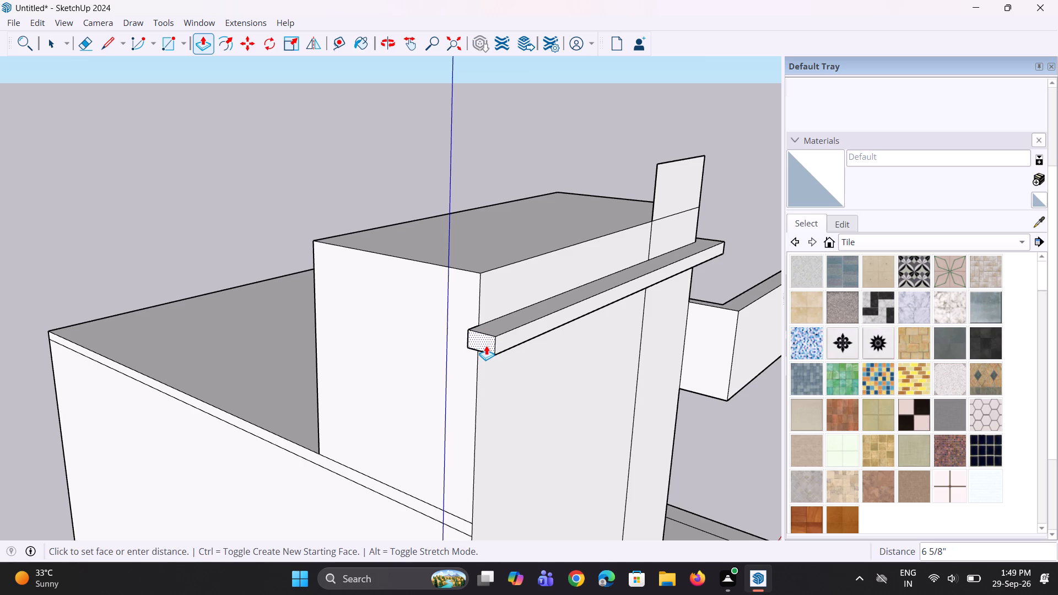
text(8")
key(Return)
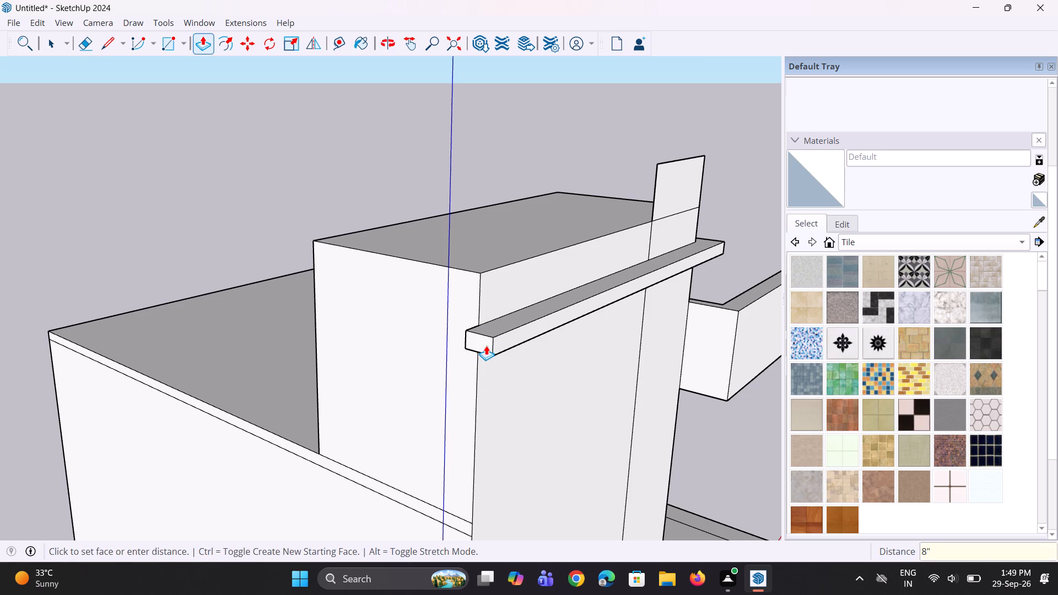
Extend the projecting band end along the tall wall's side face to its back edge, about 7' 5 13/16".
middle_drag(466, 355, 807, 394)
scroll(646, 328, up, 2)
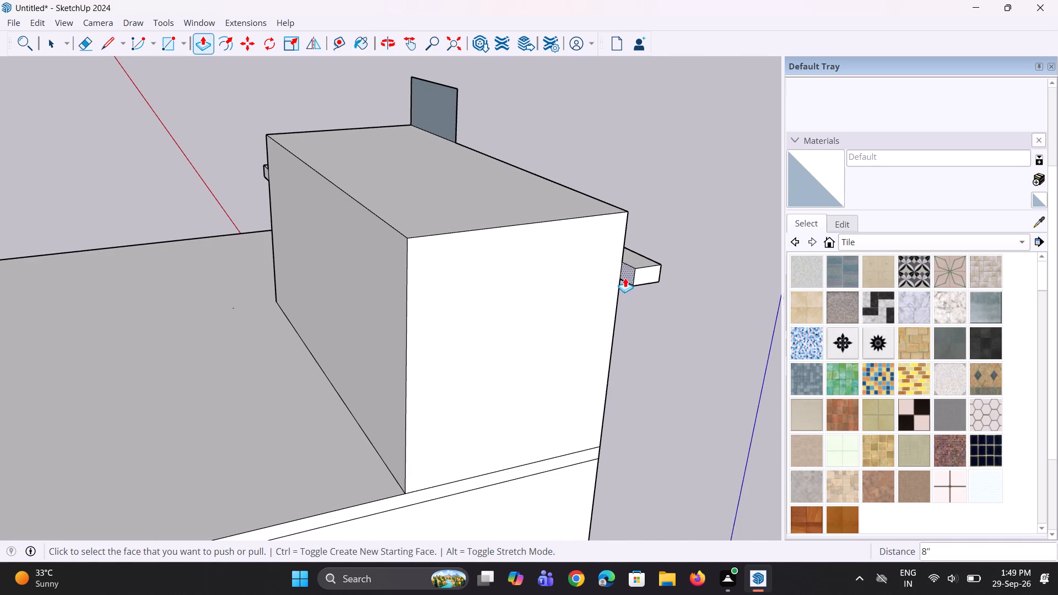
click(625, 275)
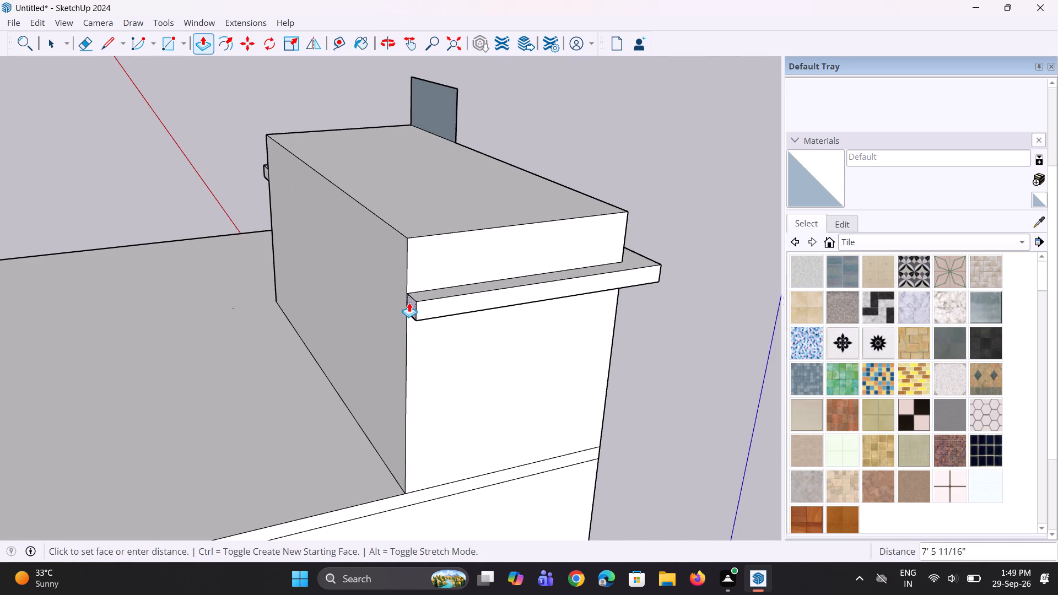
click(407, 302)
Examine the band wrapped around both sides of the tall wall from the front of the house.
scroll(474, 354, down, 2)
middle_drag(586, 354, 400, 357)
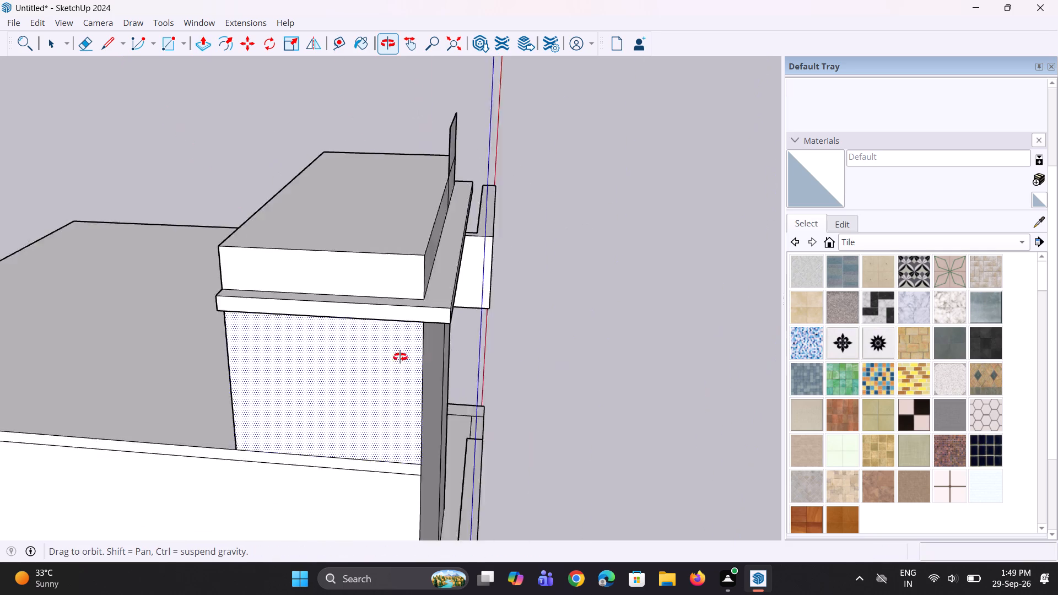
middle_drag(400, 357, 337, 364)
scroll(343, 359, down, 5)
middle_drag(420, 353, 119, 324)
middle_drag(228, 316, 204, 313)
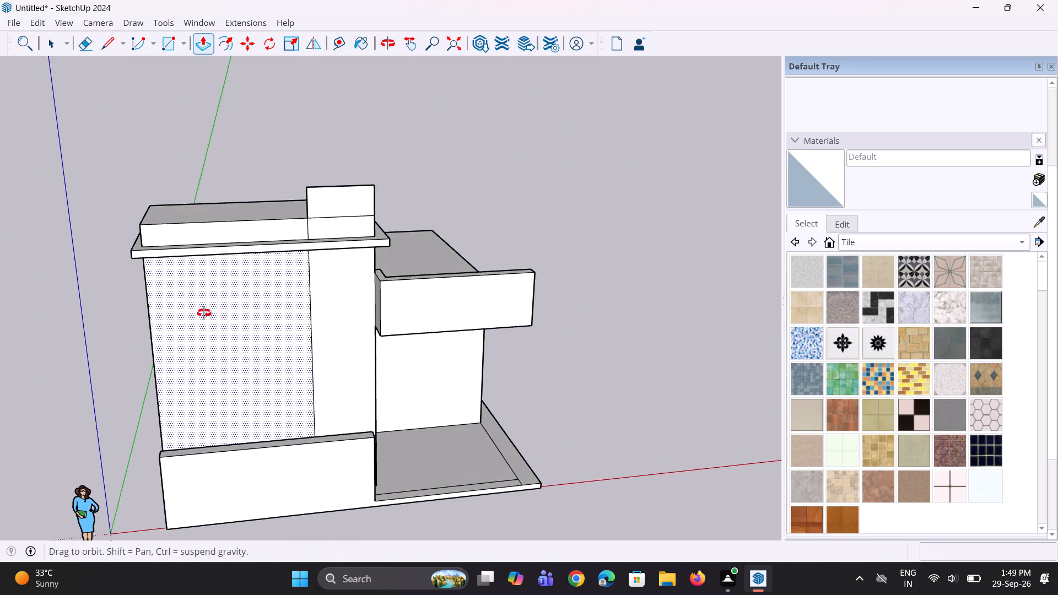
middle_drag(204, 313, 169, 310)
scroll(346, 236, up, 2)
middle_click(358, 277)
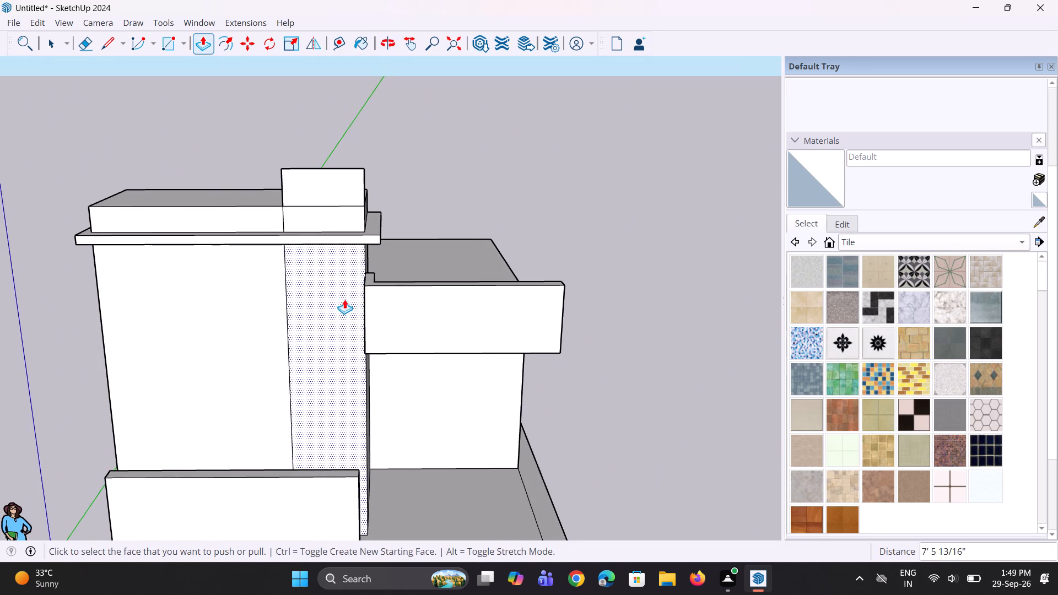
scroll(342, 301, down, 2)
middle_drag(346, 302, 350, 302)
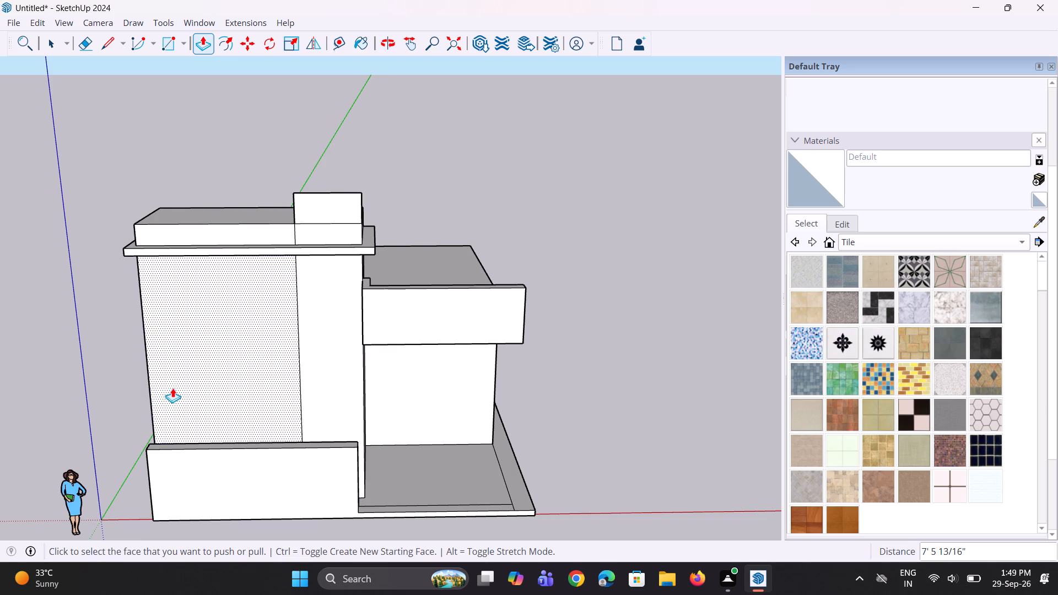
Draw a long, narrow horizontal rectangle on the tall wall's front face below the band, crossing the vertical dividing line.
key(space)
key(r)
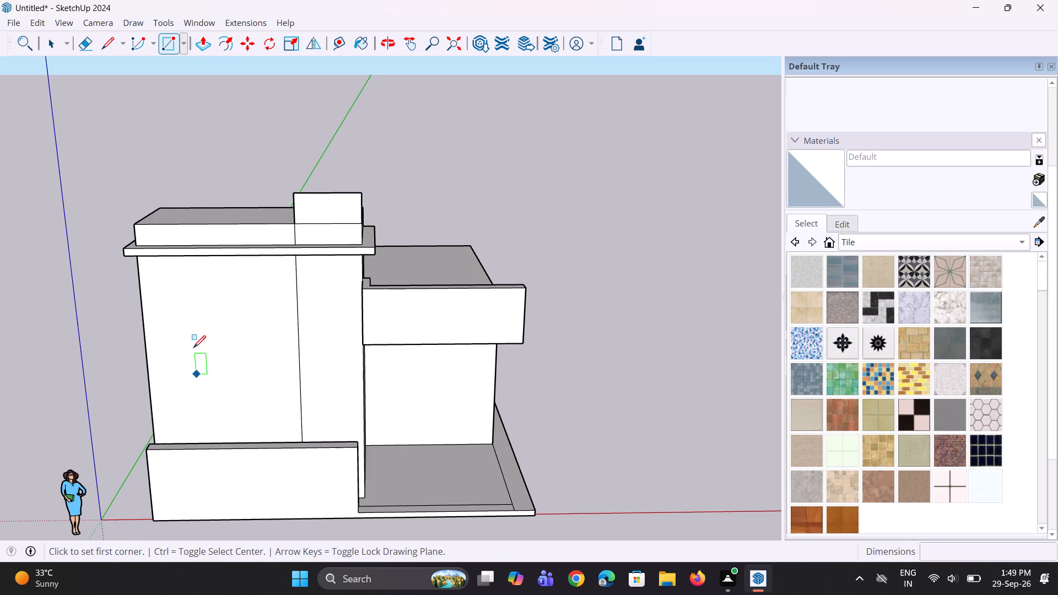
middle_drag(190, 309, 201, 308)
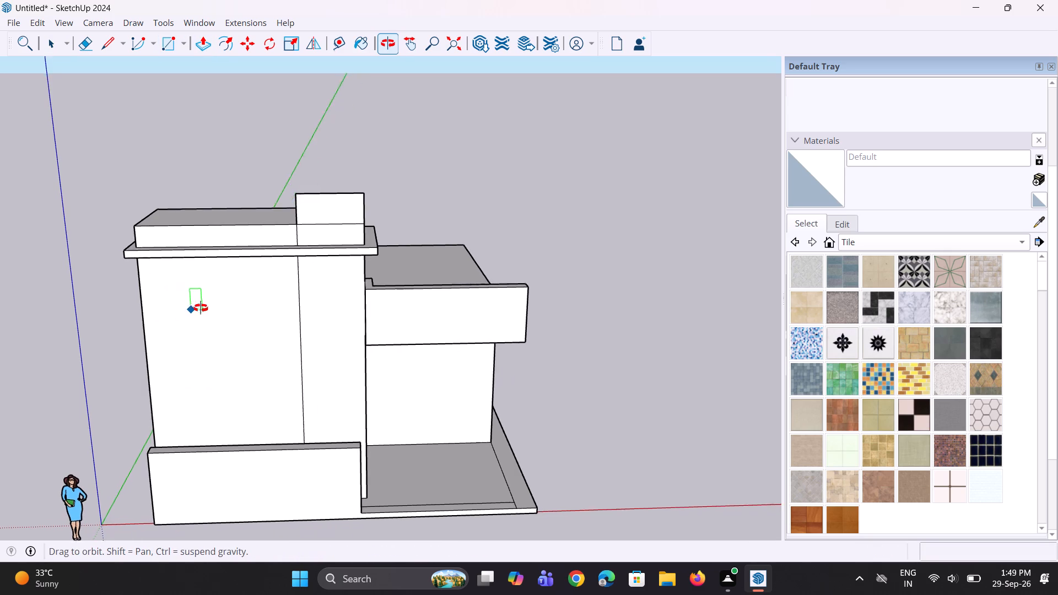
middle_drag(201, 308, 223, 300)
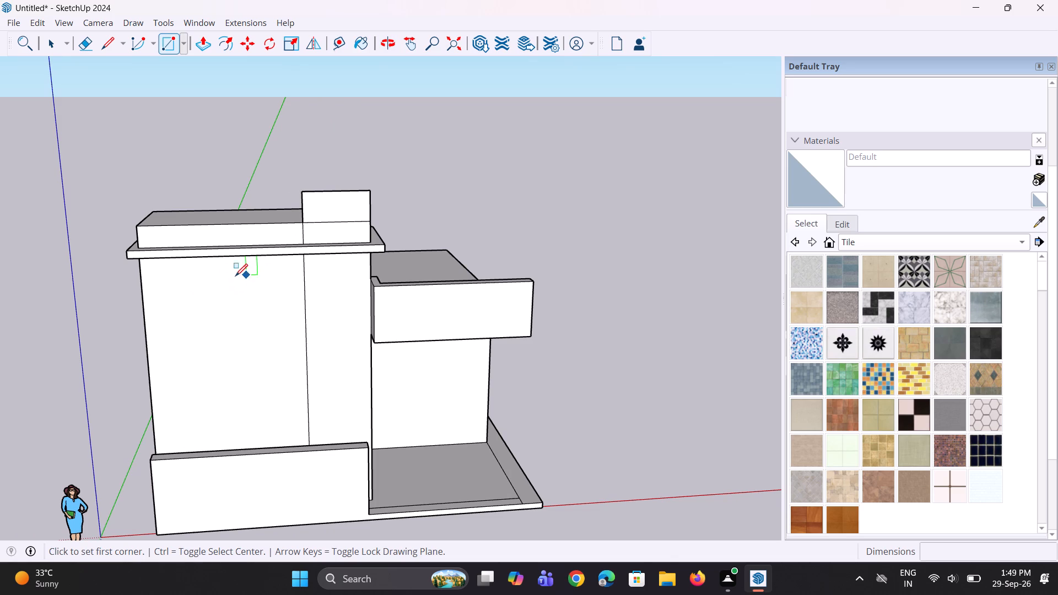
middle_drag(191, 328, 211, 277)
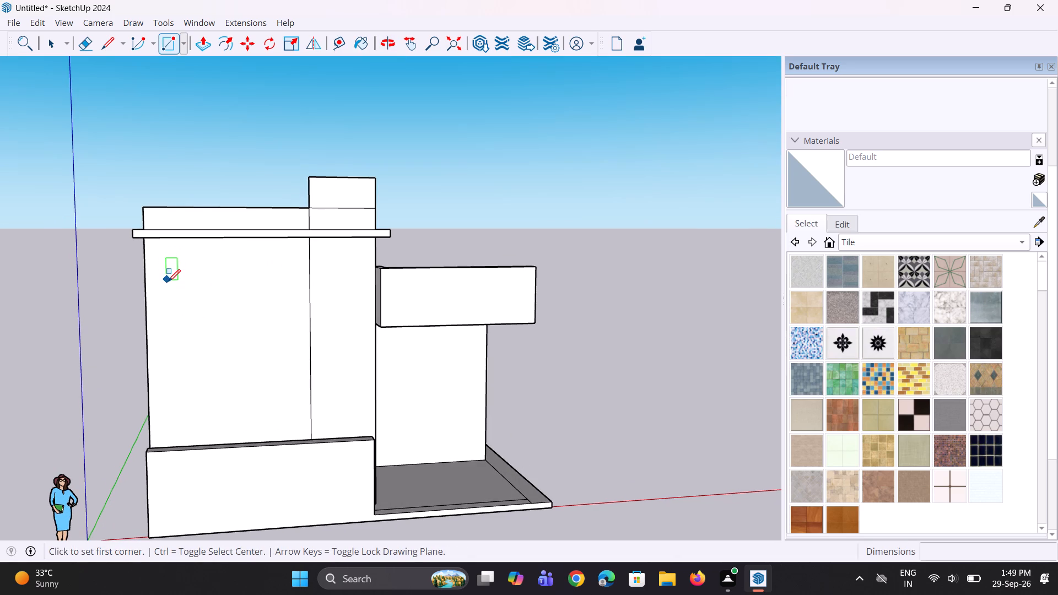
drag(168, 280, 298, 293)
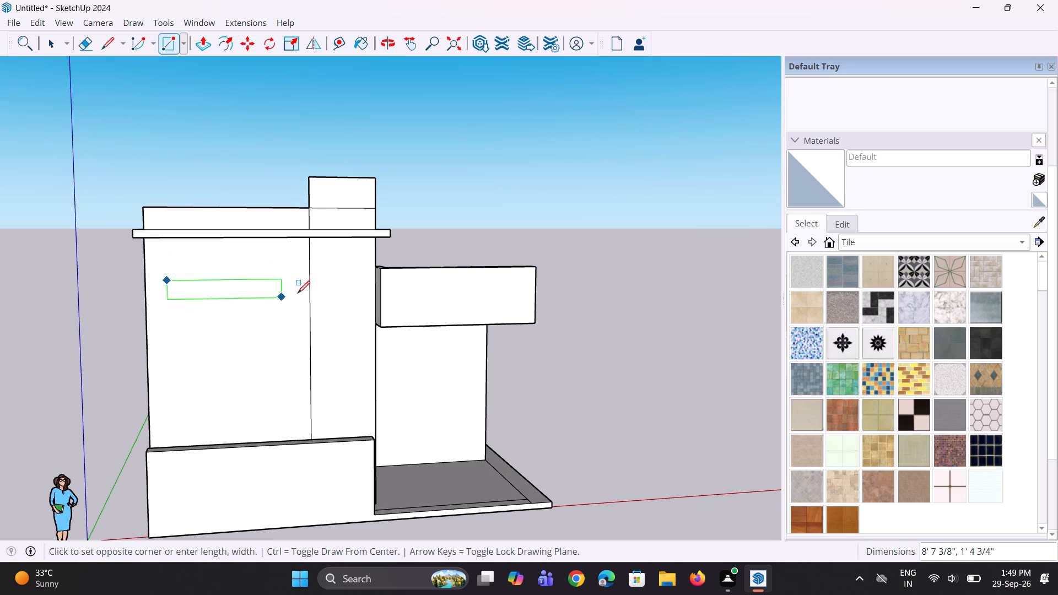
drag(298, 293, 324, 291)
middle_drag(179, 321, 245, 332)
key(space)
key(space)
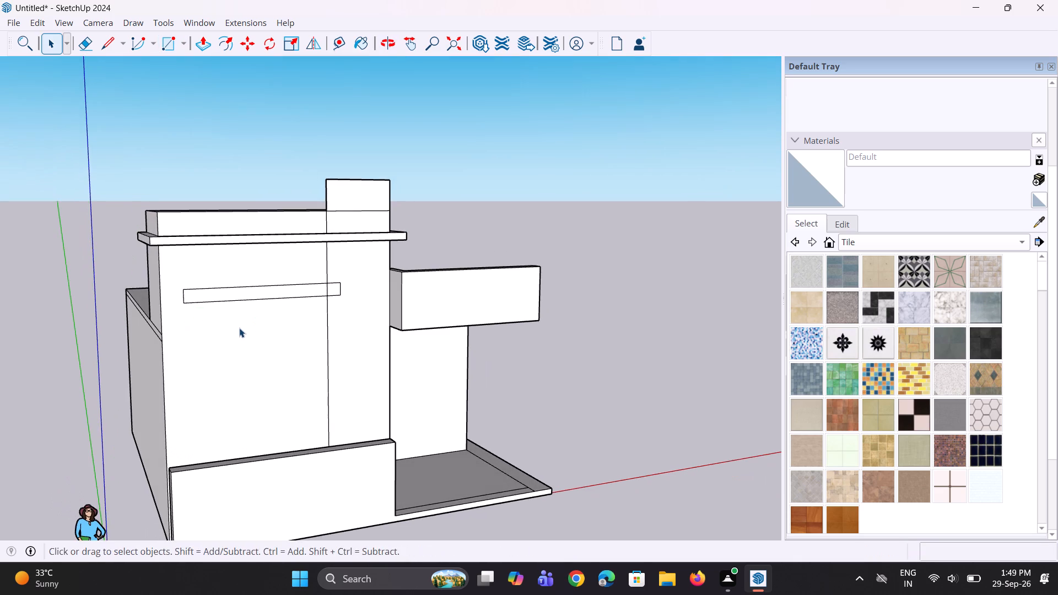
Move the rectangle's short edge nearest the wall's outer corner 6" toward that corner along the red axis.
middle_drag(239, 326, 230, 318)
scroll(201, 312, up, 2)
middle_drag(192, 310, 167, 291)
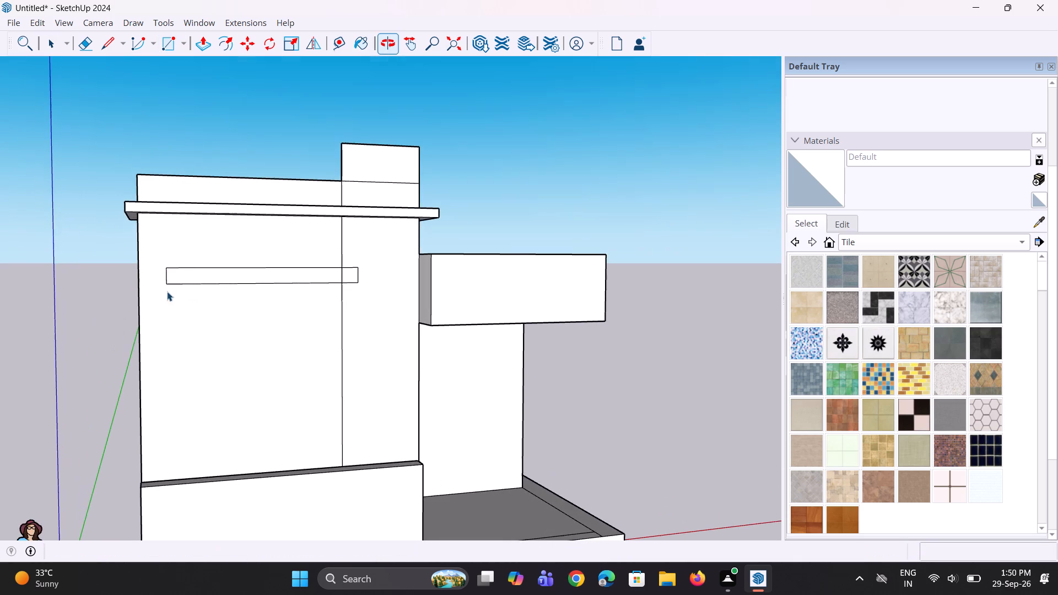
click(168, 279)
scroll(171, 305, up, 1)
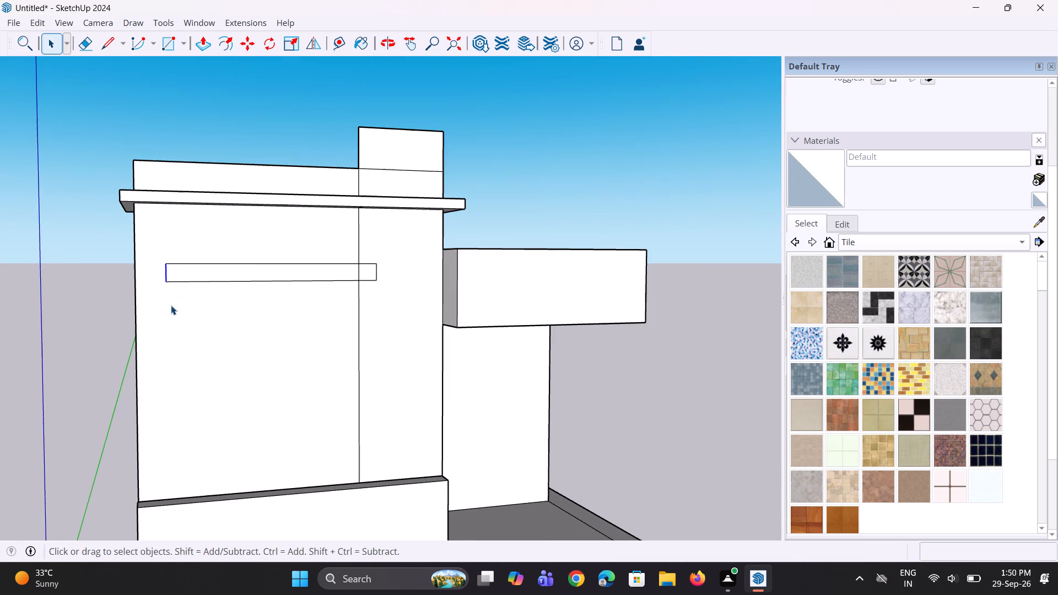
key(m)
click(164, 284)
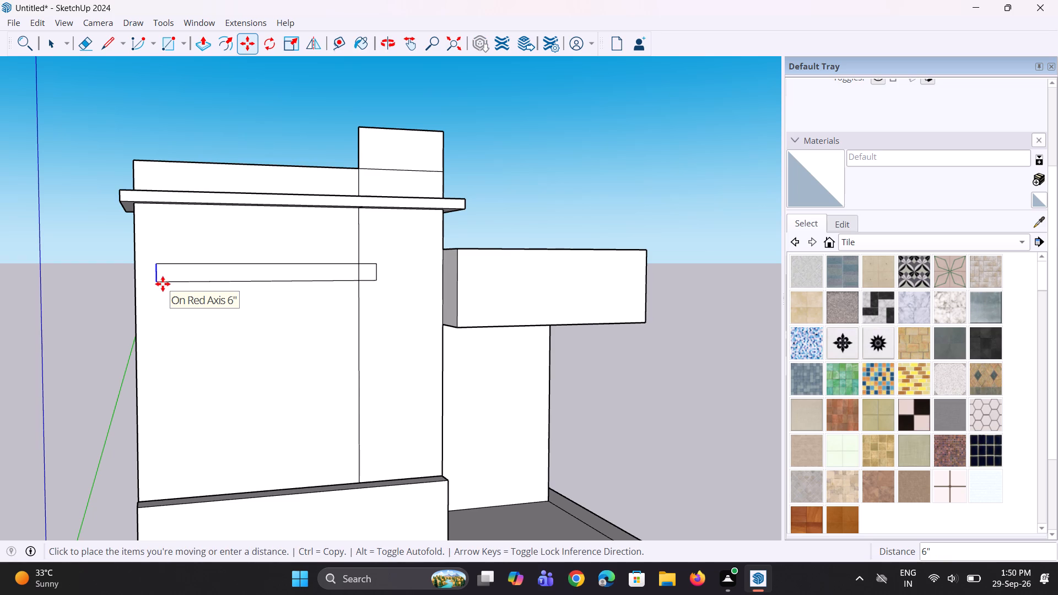
click(163, 284)
key(space)
key(space)
Extrude both parts of the narrow rectangle 1' out from the tall wall to form a single projecting bar.
key(p)
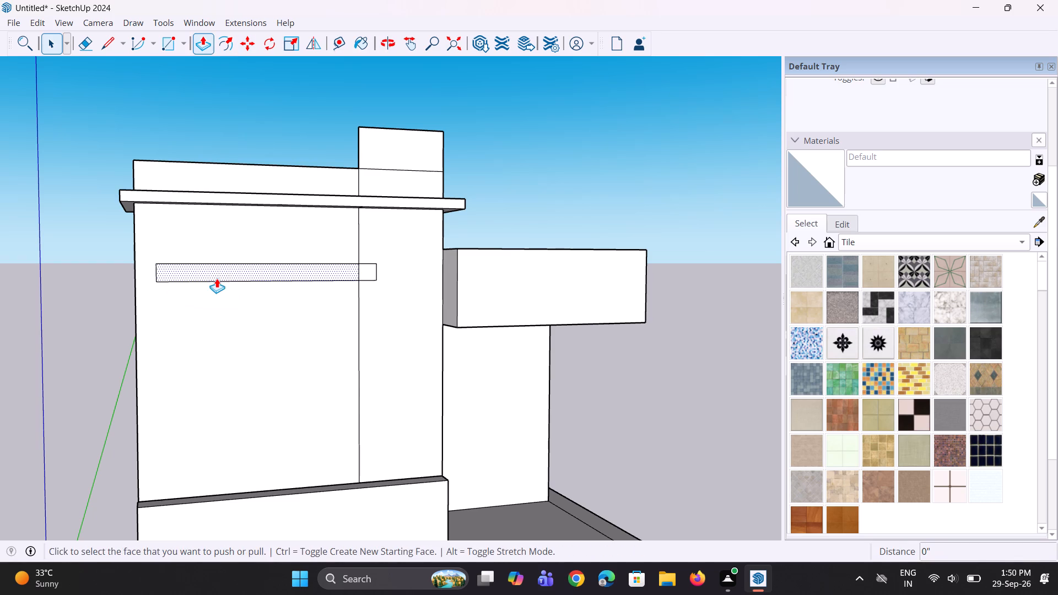
click(221, 273)
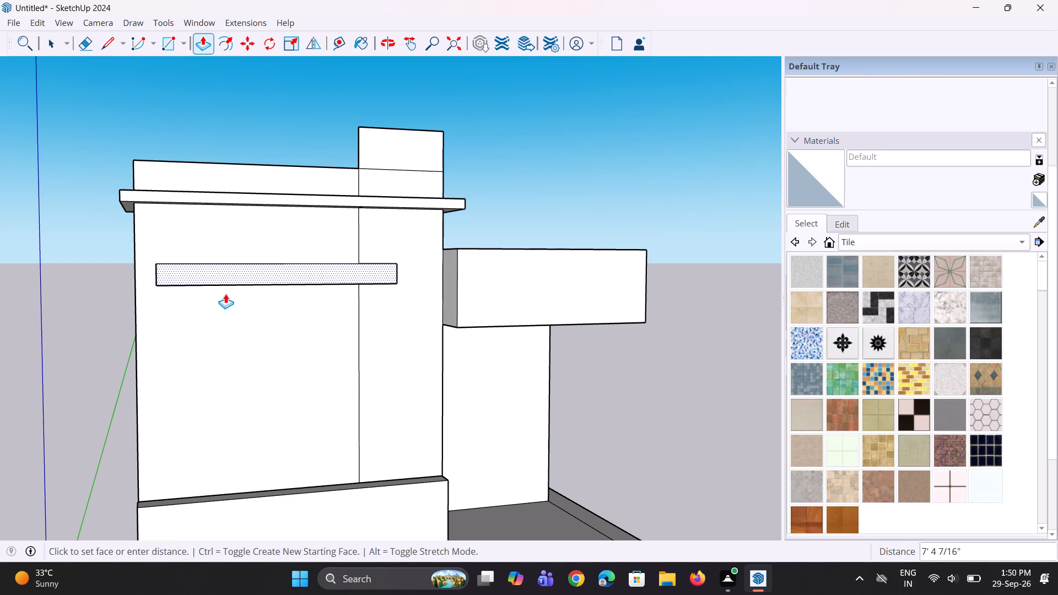
text(1')
key(Return)
middle_drag(443, 297, 390, 324)
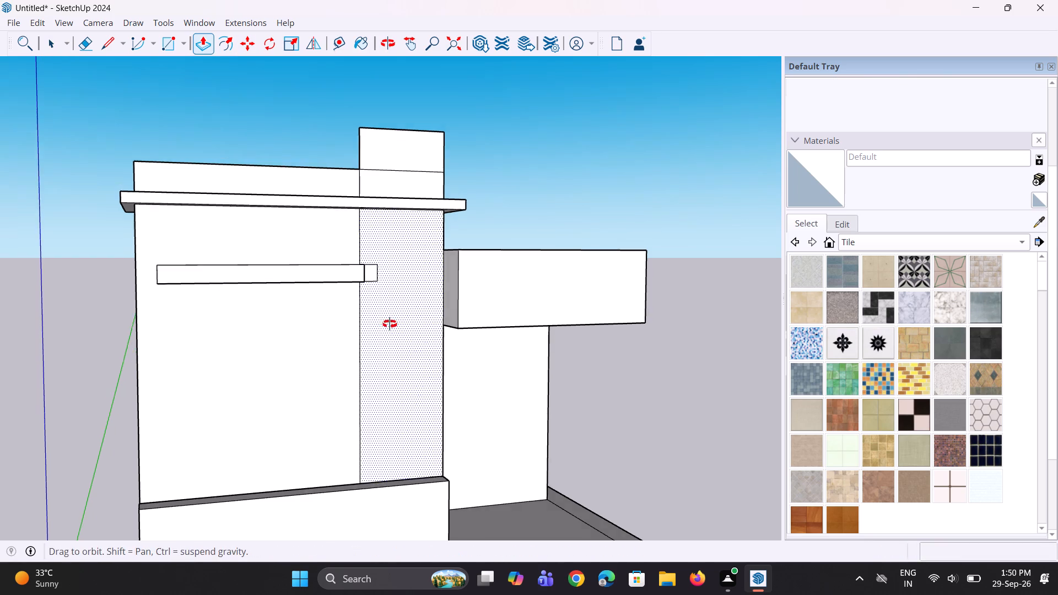
middle_drag(390, 324, 293, 350)
scroll(316, 303, up, 3)
click(322, 287)
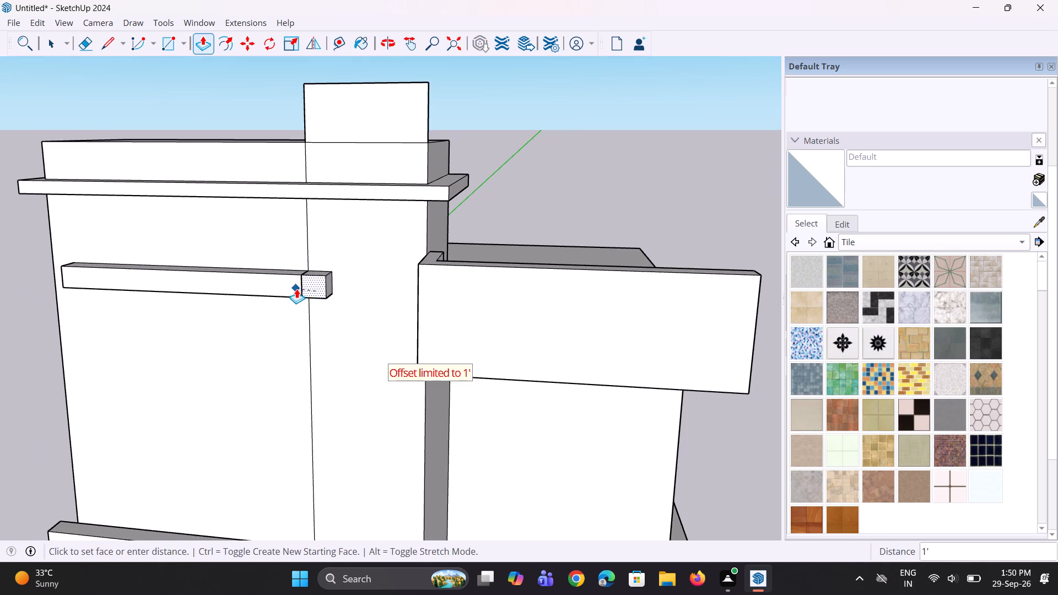
click(296, 289)
Erase the leftover dividing lines on the front and top faces of the projecting bar.
middle_drag(280, 295, 311, 300)
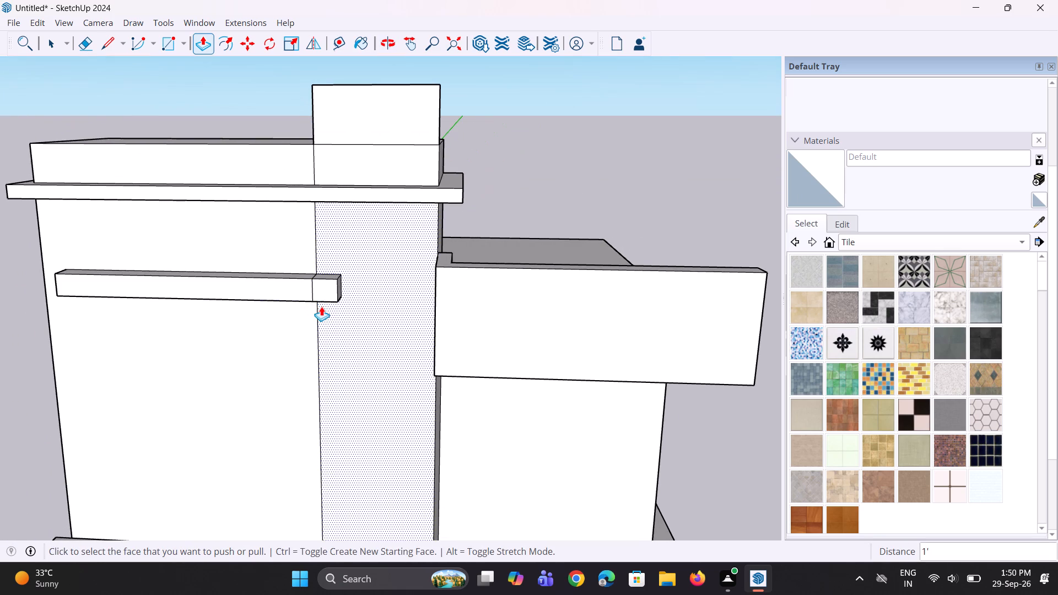
key(e)
scroll(320, 292, up, 4)
click(308, 290)
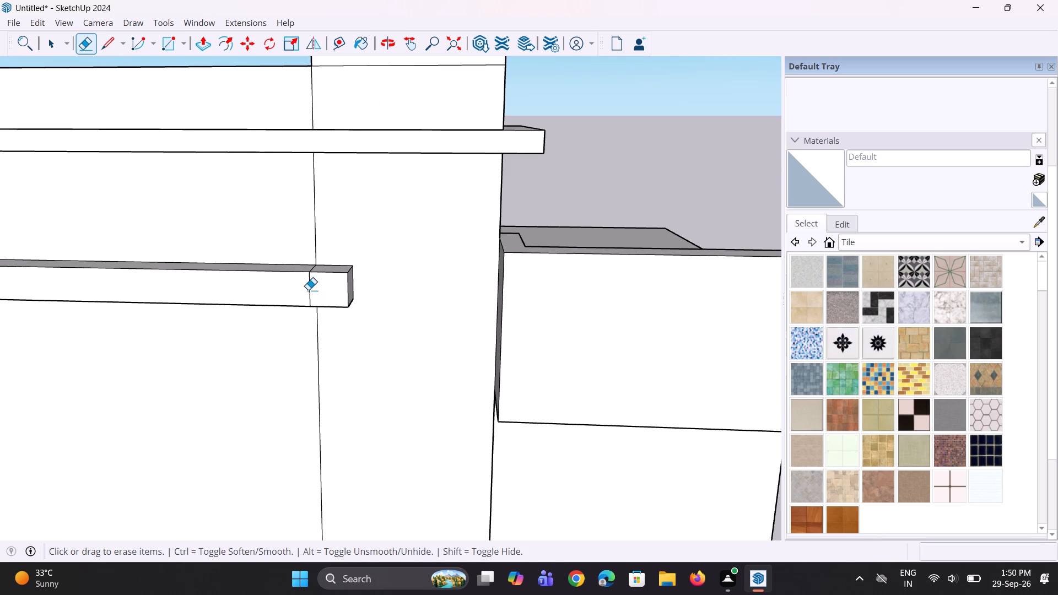
click(309, 292)
middle_drag(330, 320, 342, 379)
scroll(332, 301, up, 2)
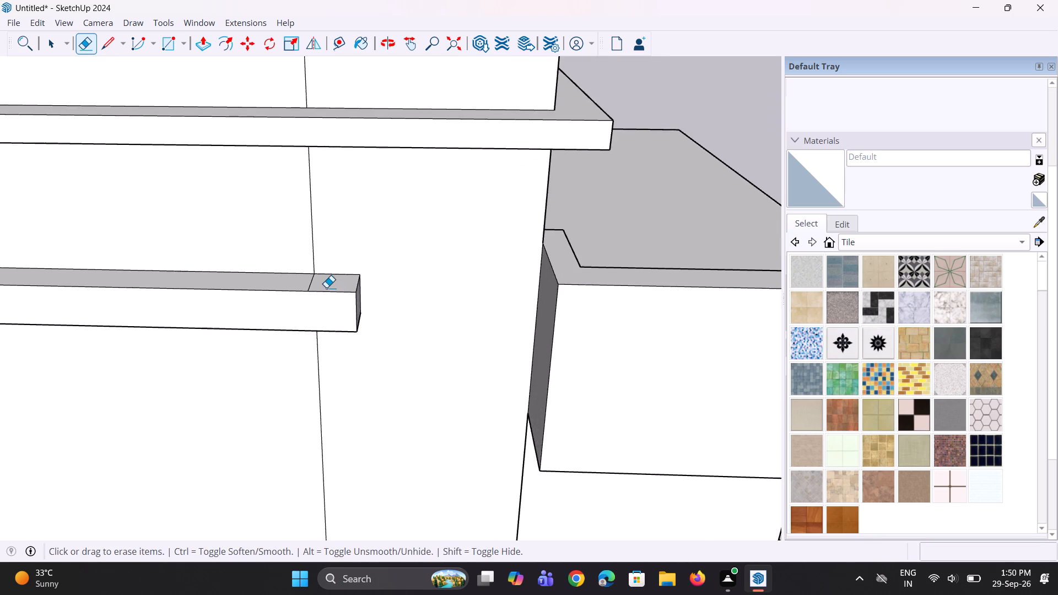
scroll(326, 288, up, 2)
click(307, 283)
scroll(314, 299, down, 5)
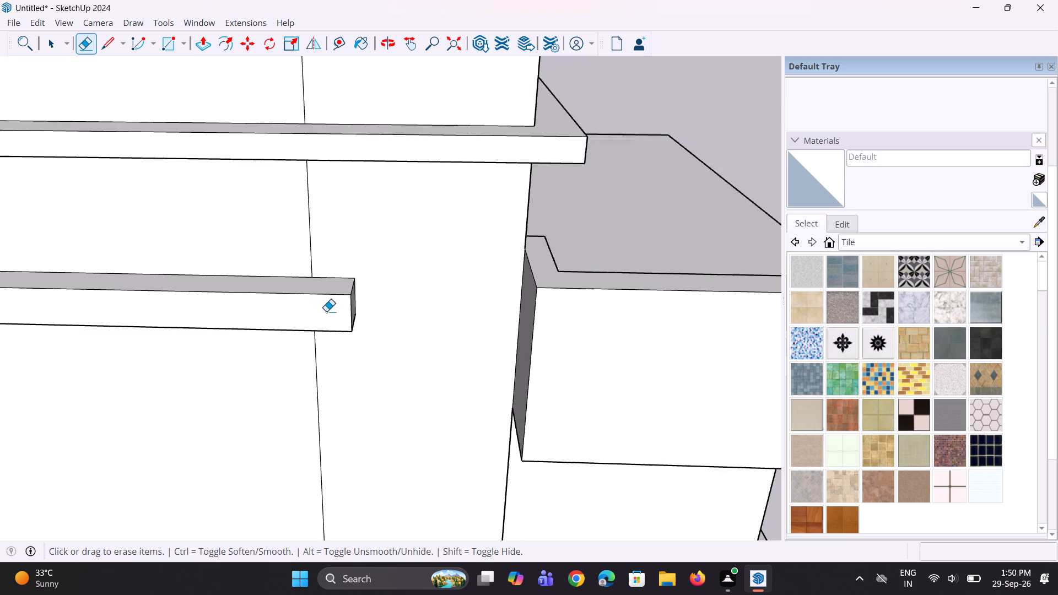
Draw a 1' dividing line across the bar's underside near the end by the wall's outer corner.
middle_drag(302, 331, 374, 289)
scroll(374, 289, down, 9)
middle_drag(287, 345, 301, 244)
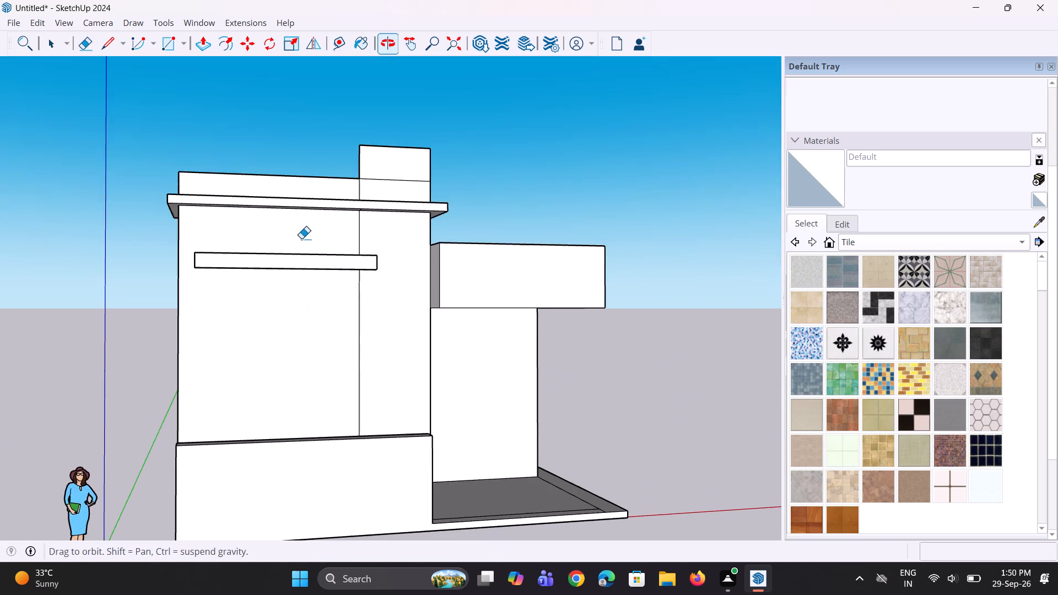
scroll(195, 304, up, 1)
middle_drag(196, 302, 233, 229)
scroll(235, 241, up, 10)
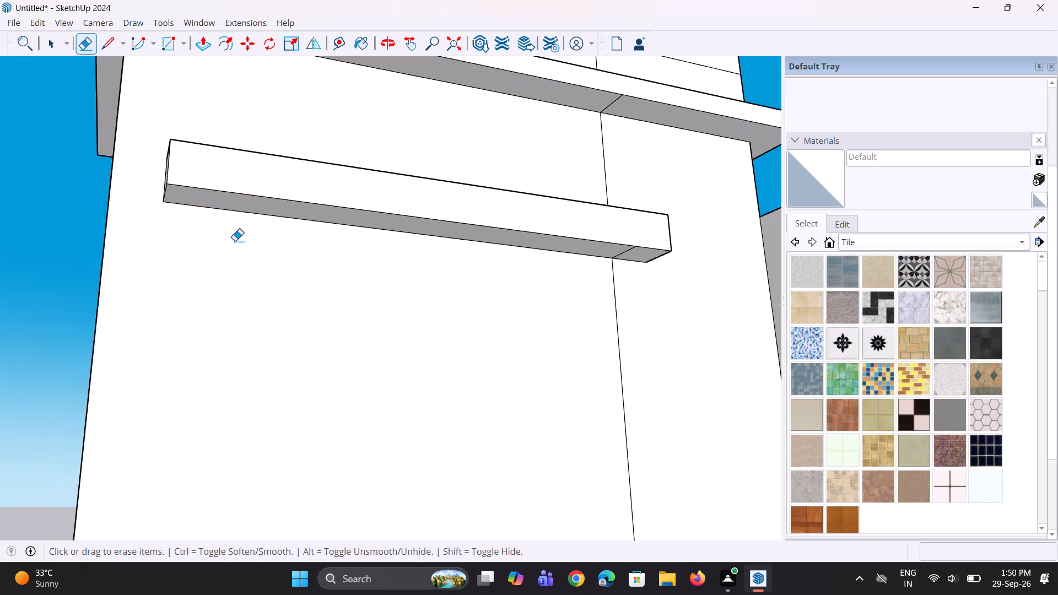
key(l)
scroll(175, 212, up, 2)
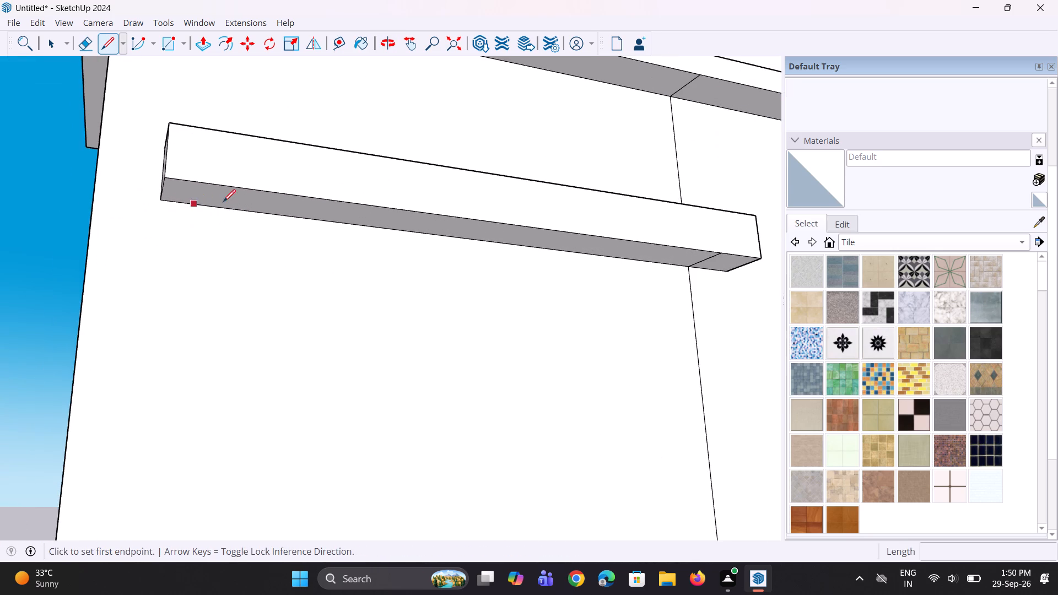
click(215, 204)
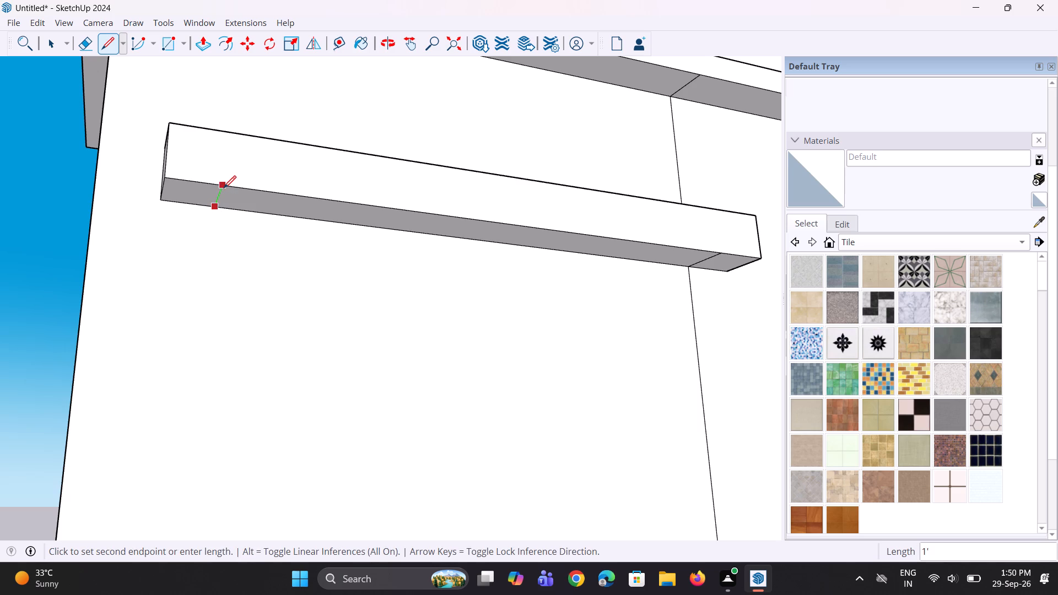
click(225, 186)
Extrude the 1' section of the bar's underside down about 8' 8" to form the frame's vertical leg.
middle_drag(236, 235, 242, 253)
key(p)
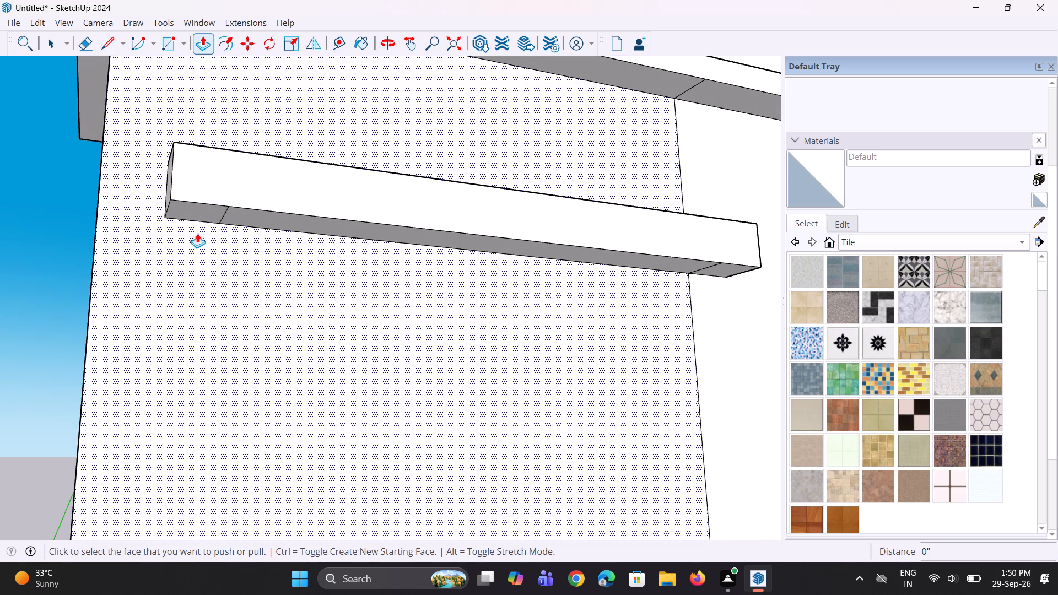
click(193, 208)
scroll(203, 280, down, 7)
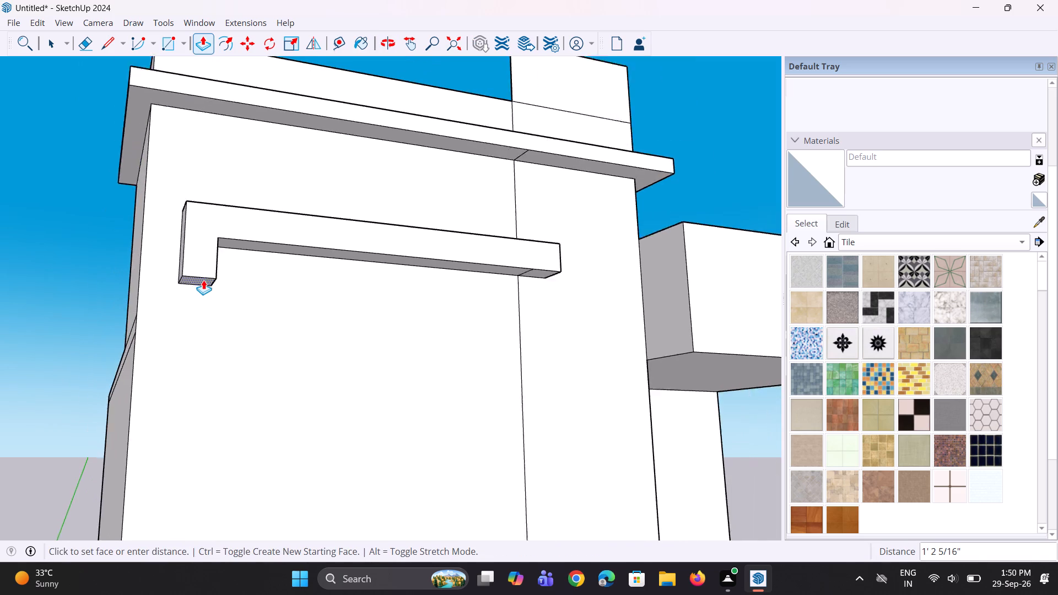
scroll(203, 280, down, 6)
click(220, 420)
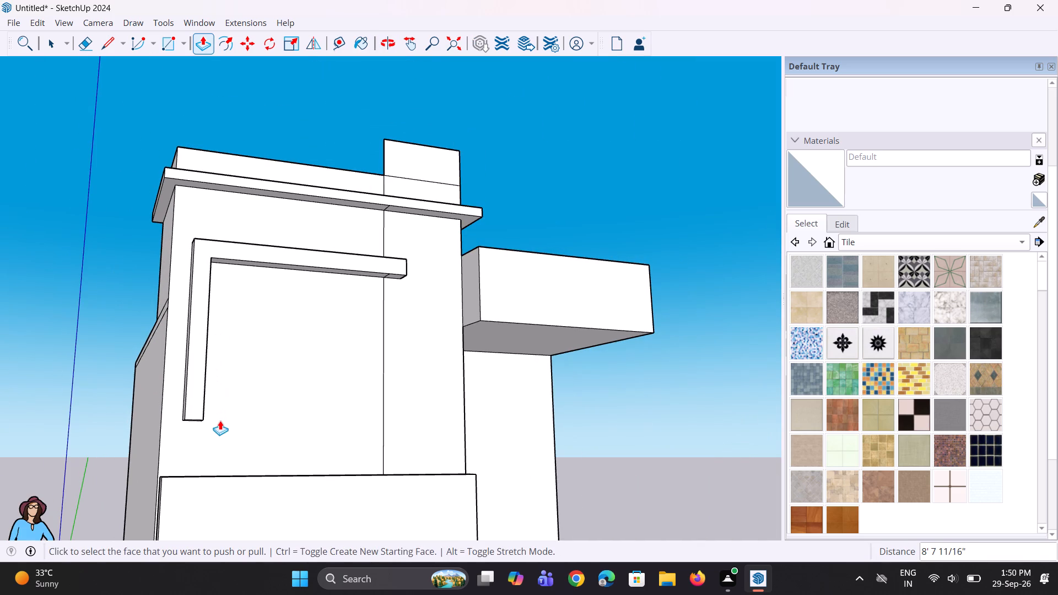
Examine the proportions of the L-shaped projecting frame on the tall wall from the front and from closer angles.
middle_drag(272, 344, 208, 447)
scroll(272, 344, down, 1)
scroll(205, 398, down, 3)
middle_drag(207, 394, 215, 396)
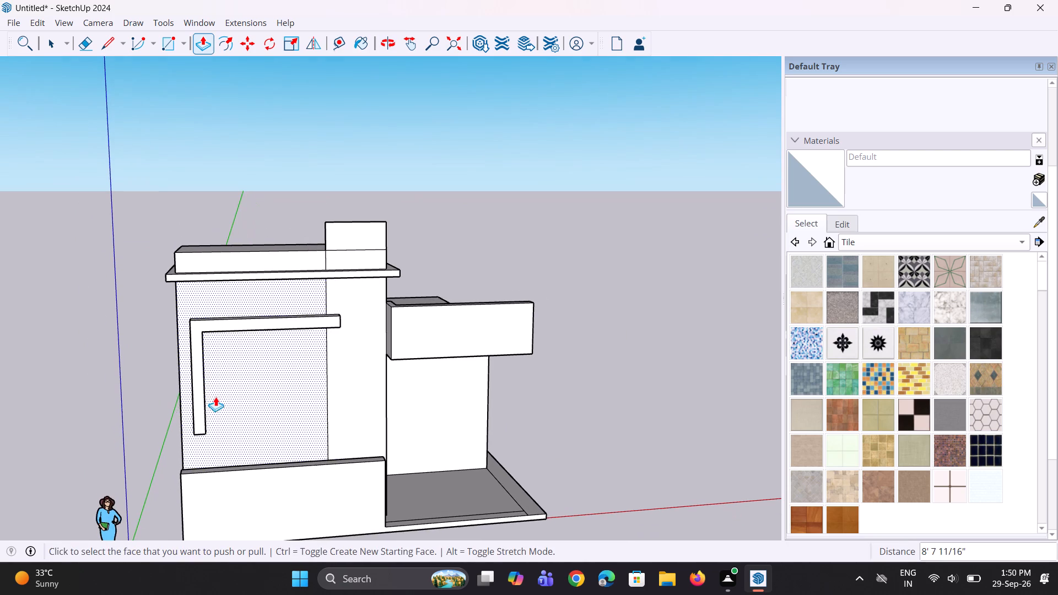
middle_drag(202, 399, 218, 393)
scroll(294, 425, down, 3)
middle_drag(288, 416, 250, 407)
scroll(225, 402, up, 3)
middle_drag(224, 402, 273, 393)
scroll(226, 381, up, 2)
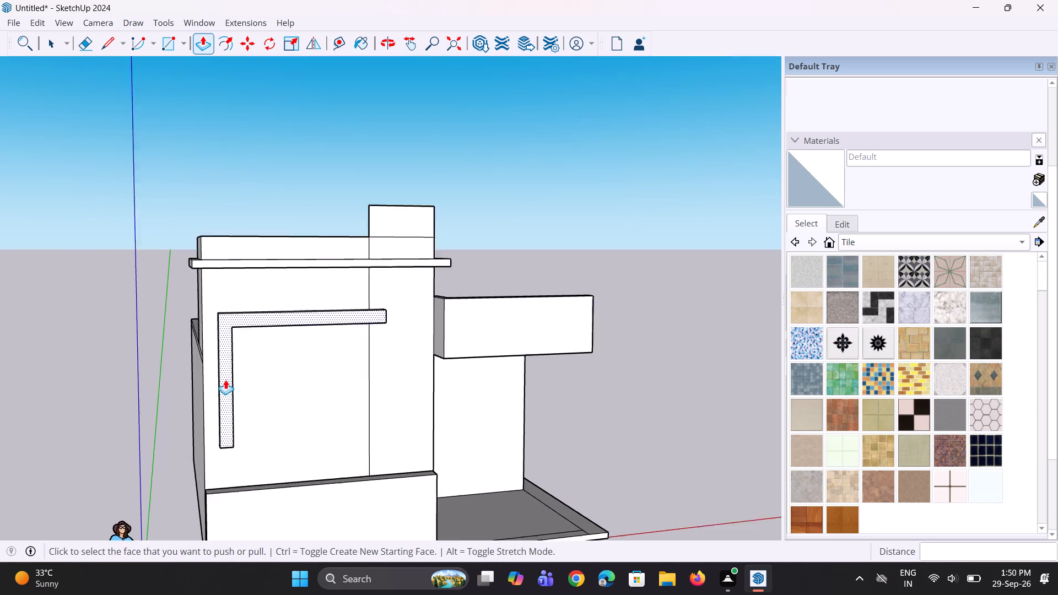
scroll(225, 380, up, 1)
middle_drag(207, 377, 232, 369)
scroll(231, 367, up, 5)
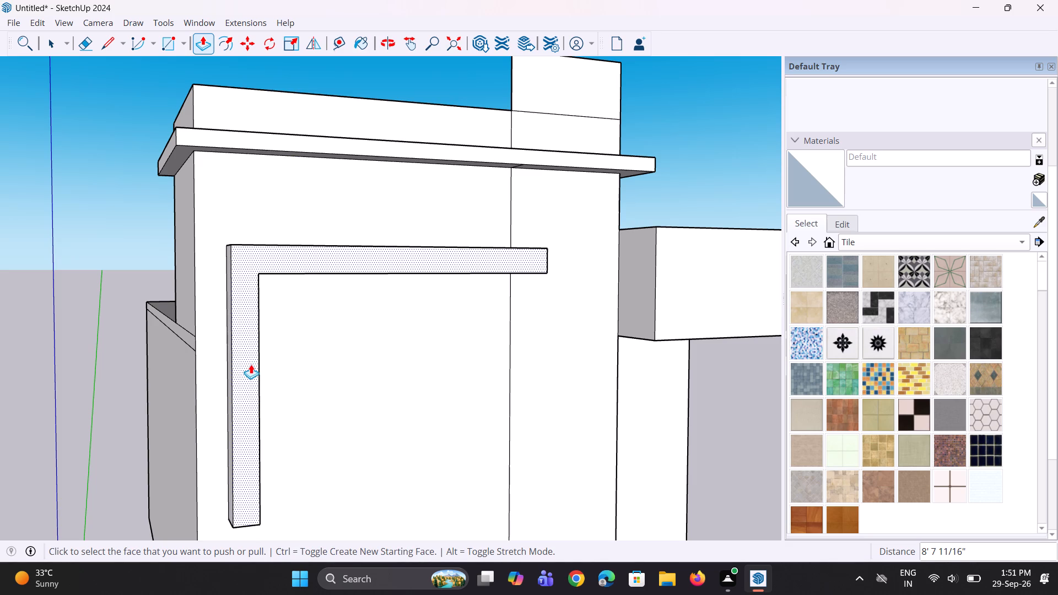
Push the outer side face of the frame's vertical leg inward by about 2 3/4".
scroll(268, 344, down, 3)
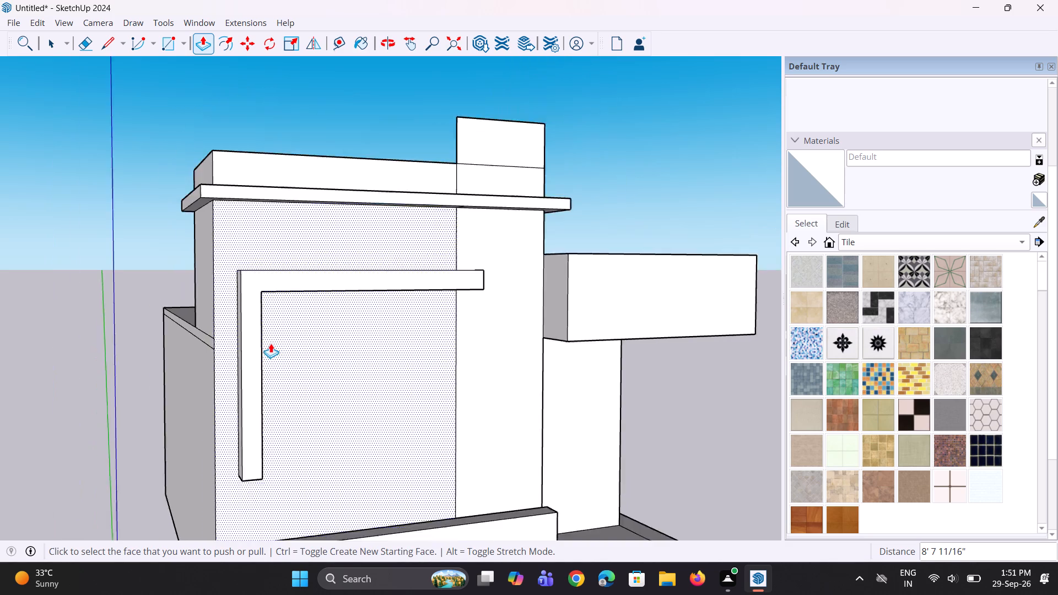
middle_drag(274, 346, 116, 315)
scroll(195, 331, up, 1)
middle_drag(204, 342, 361, 359)
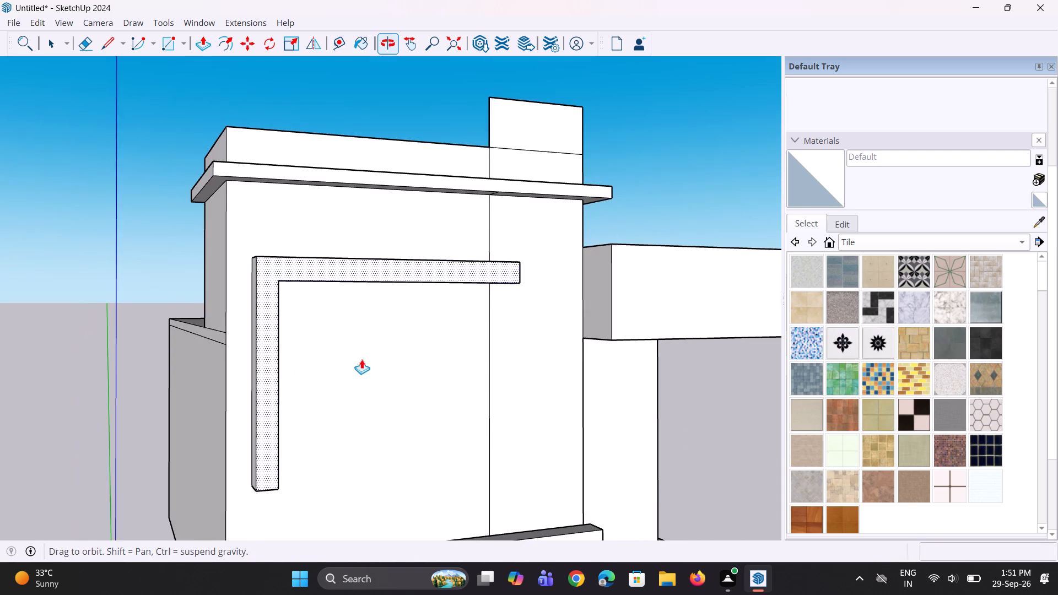
scroll(280, 384, up, 2)
middle_drag(266, 385, 321, 388)
scroll(254, 387, up, 3)
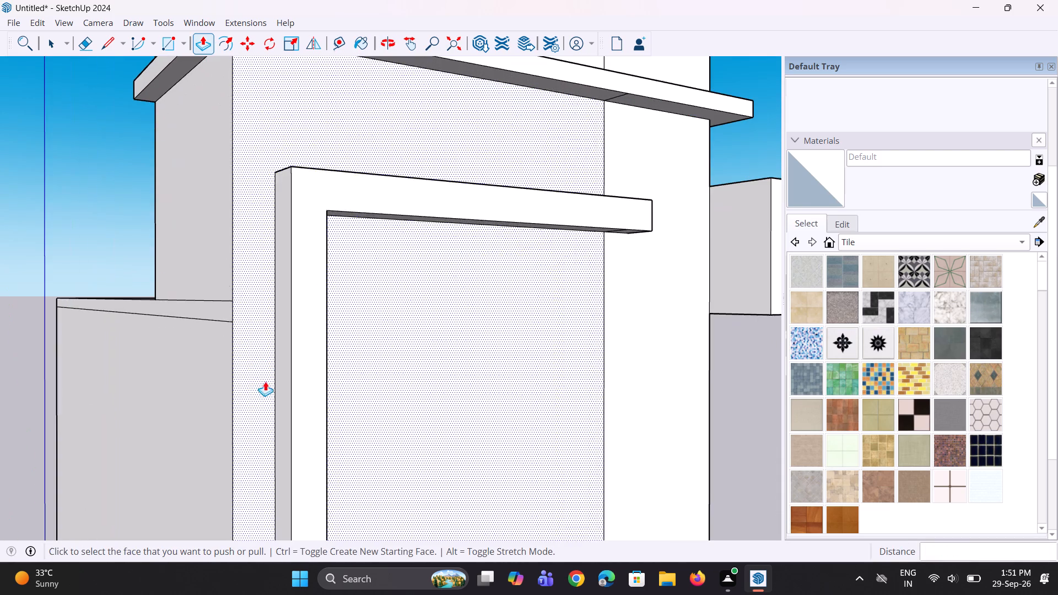
click(282, 384)
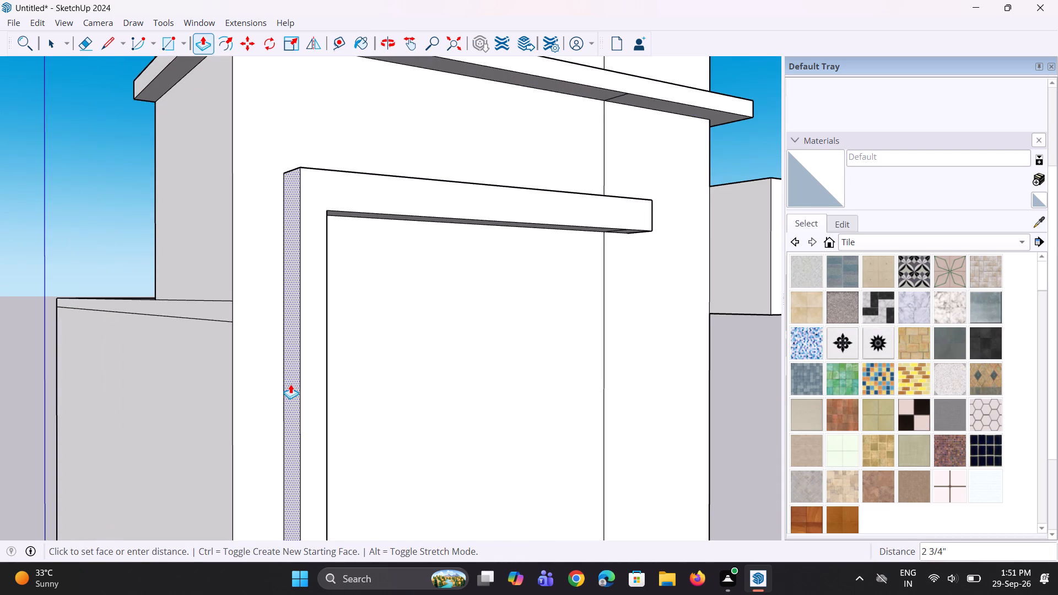
click(290, 384)
Pull the inner side face of the vertical leg out by about 4 7/16" to widen the leg.
middle_drag(357, 381, 258, 358)
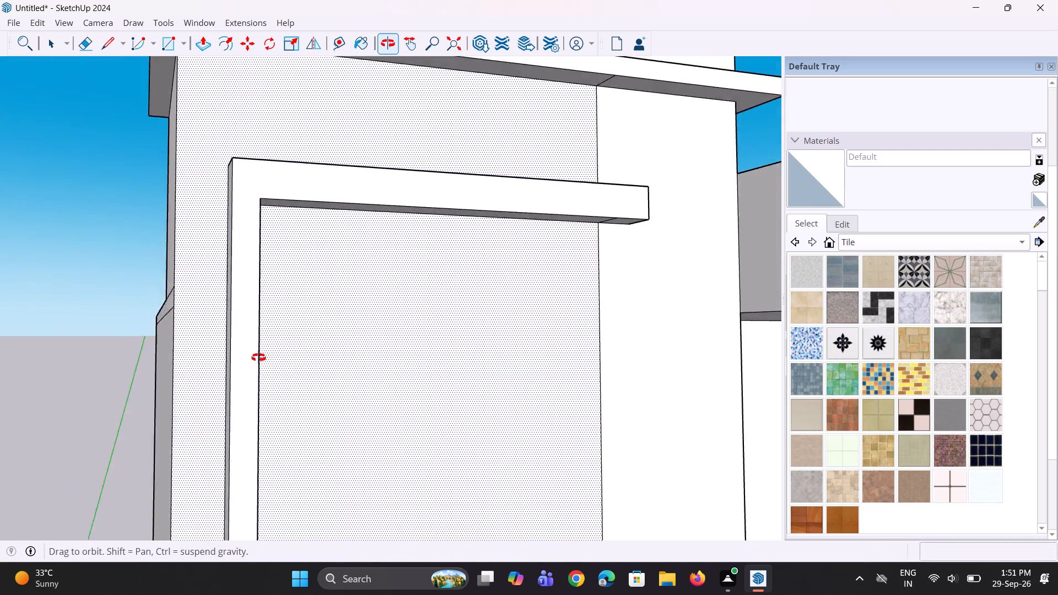
middle_drag(258, 358, 252, 356)
middle_drag(269, 377, 81, 330)
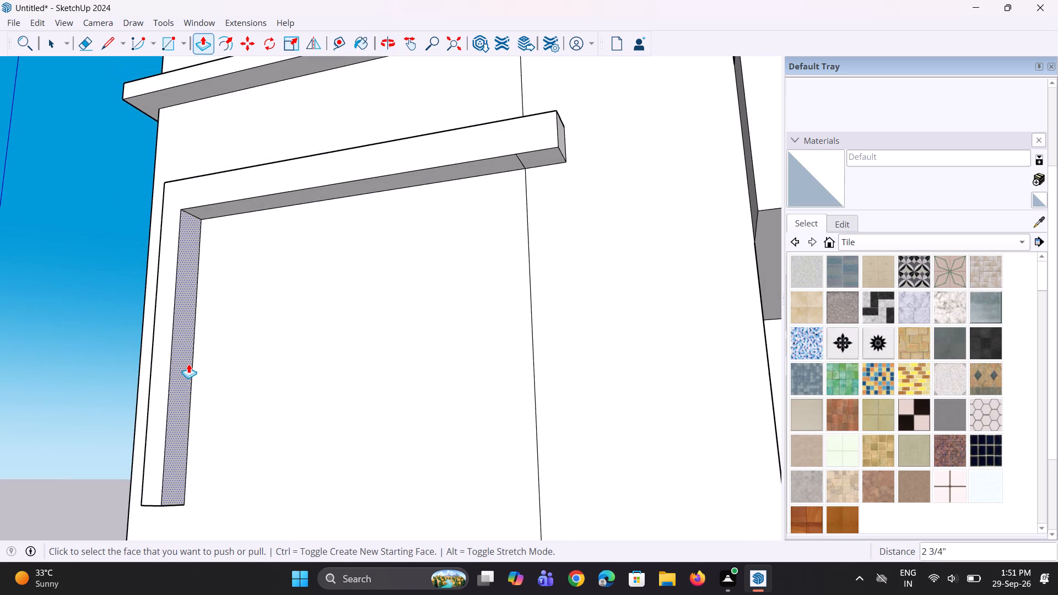
click(188, 364)
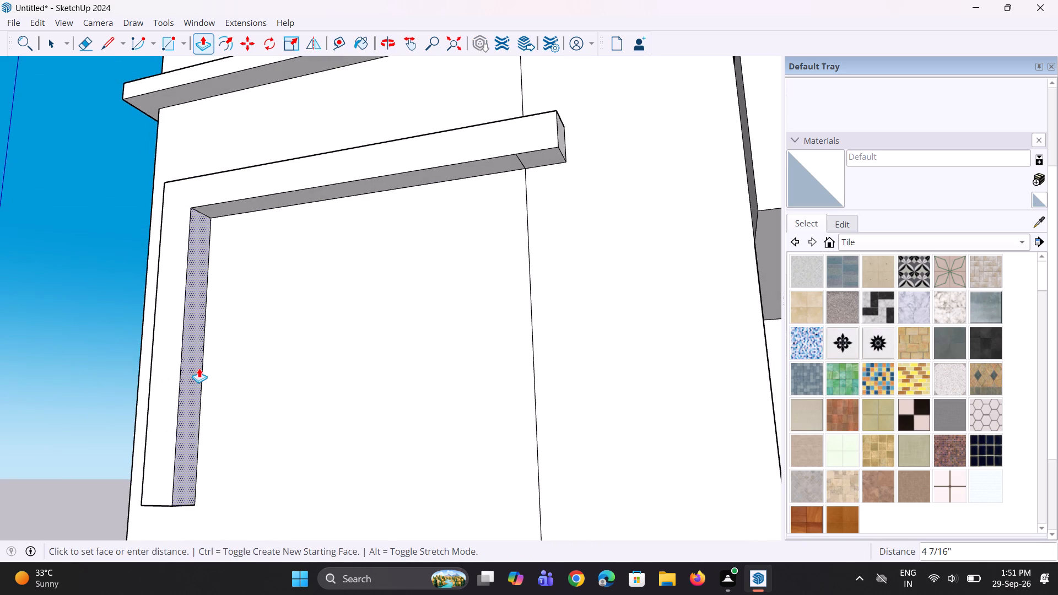
click(199, 368)
Push the inner side face of the vertical leg back by about 3 3/16" to slim the leg.
scroll(204, 363, down, 9)
middle_drag(201, 362, 234, 382)
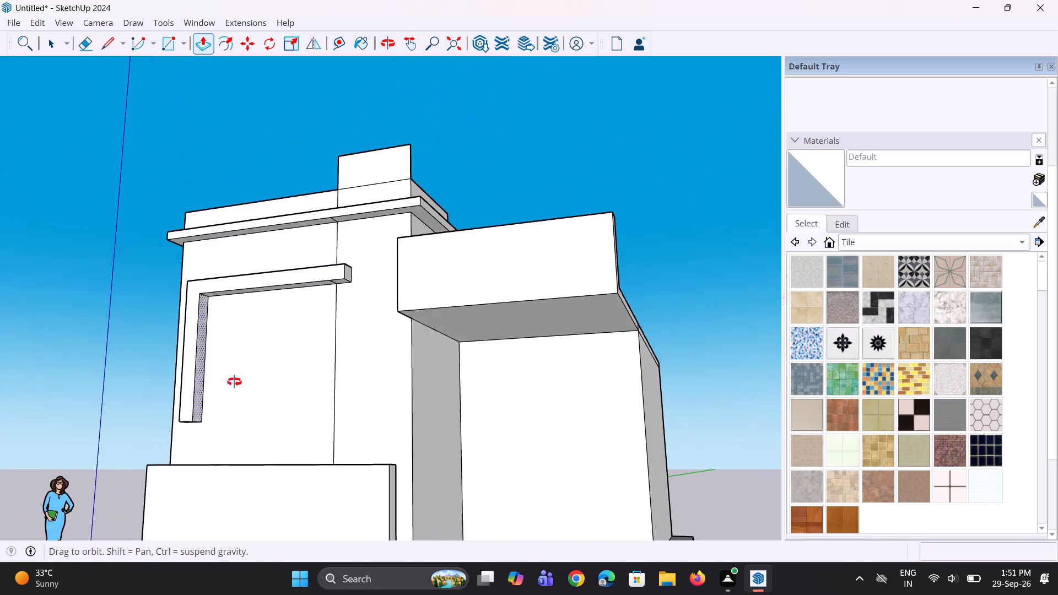
middle_drag(234, 382, 355, 404)
scroll(250, 371, up, 3)
middle_drag(217, 354, 209, 369)
scroll(201, 386, up, 2)
middle_drag(201, 386, 135, 372)
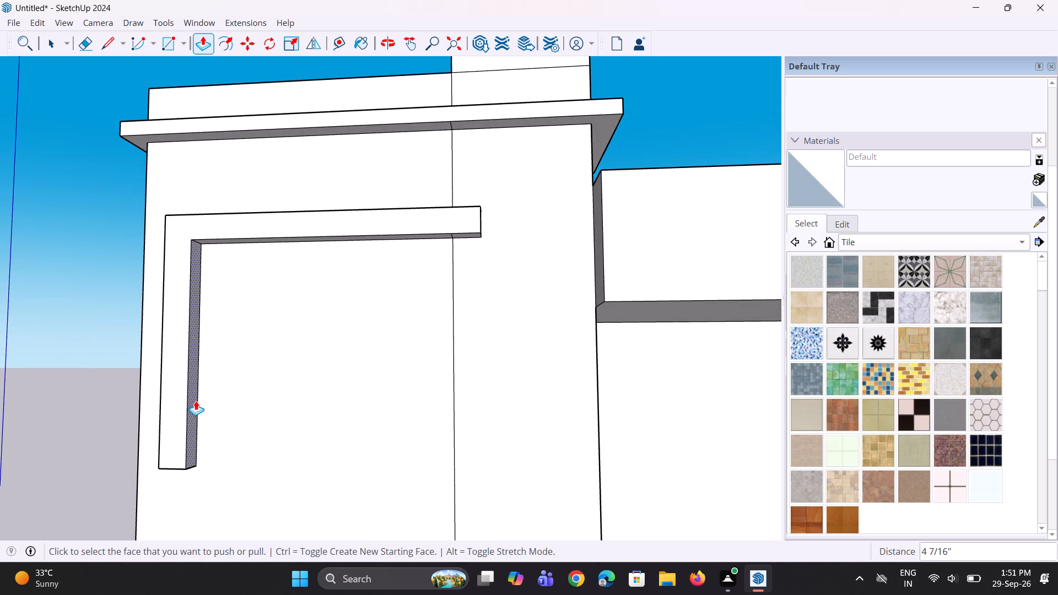
click(192, 403)
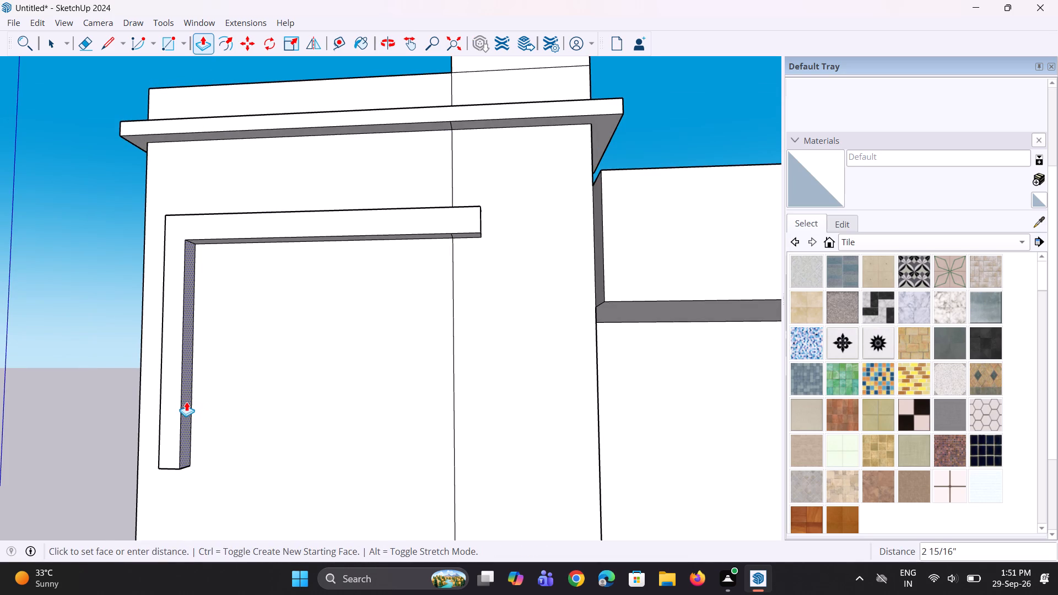
click(185, 401)
Pull the inner side face of the vertical leg out by about 2 1/4" to widen it slightly.
middle_drag(173, 424, 288, 441)
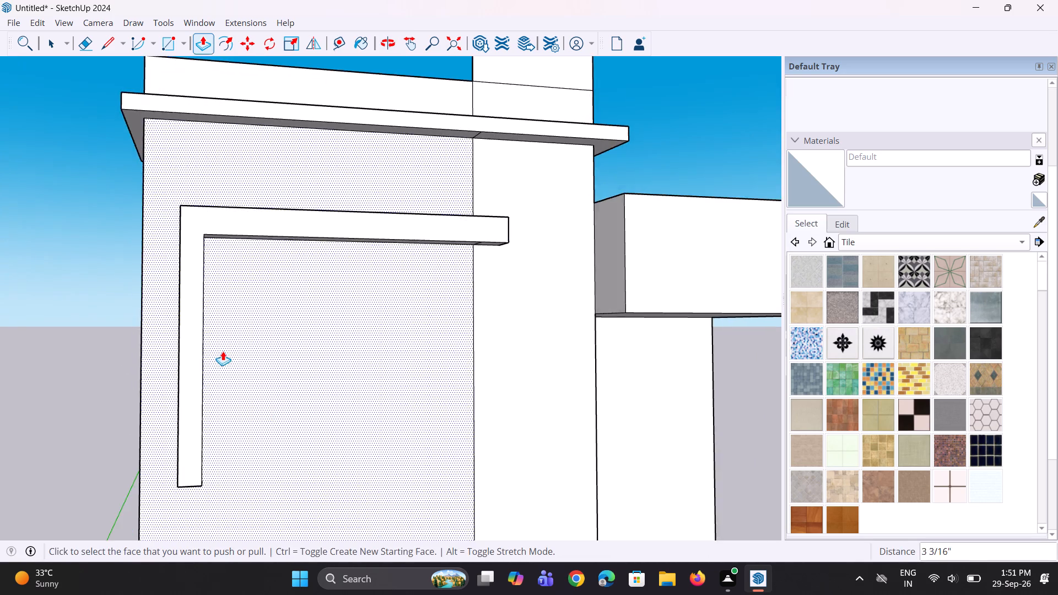
scroll(222, 350, down, 7)
middle_drag(222, 347, 219, 374)
middle_drag(233, 362, 193, 334)
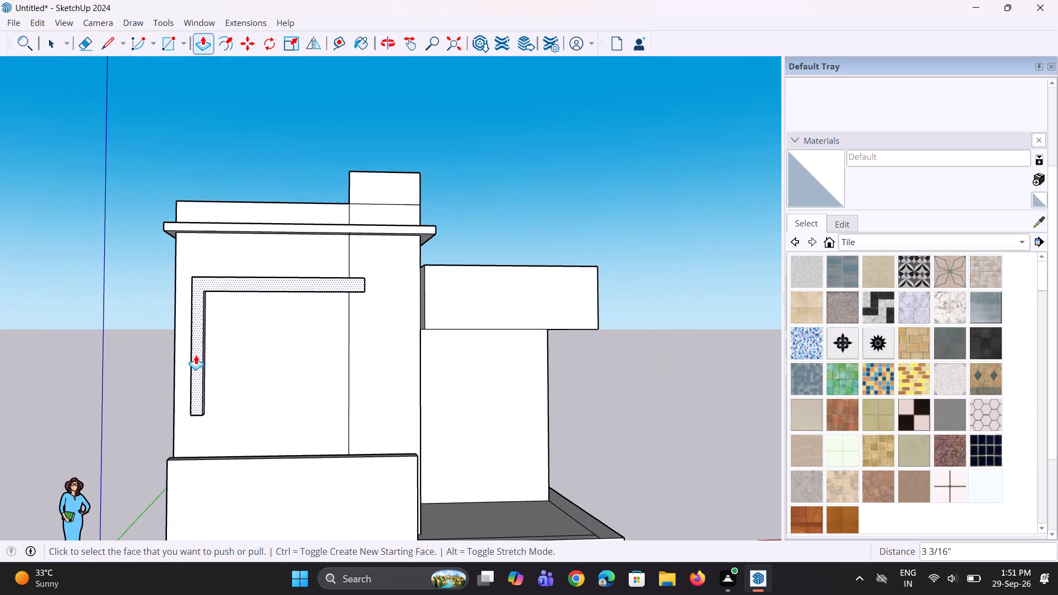
scroll(210, 392, up, 3)
middle_drag(210, 392, 142, 356)
scroll(156, 370, up, 3)
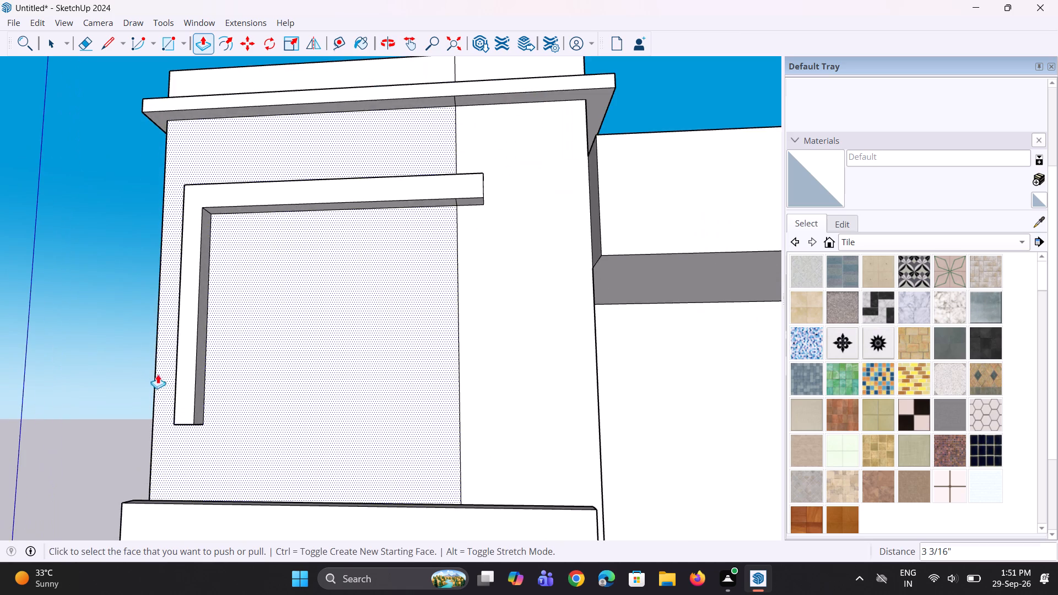
middle_drag(158, 375, 100, 344)
scroll(198, 380, up, 3)
click(194, 376)
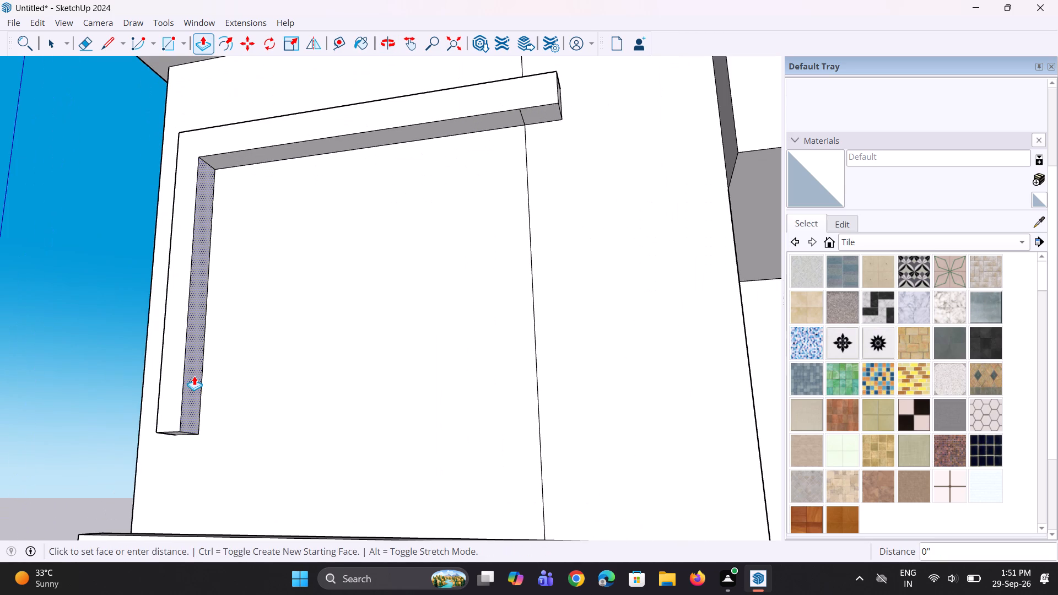
click(199, 381)
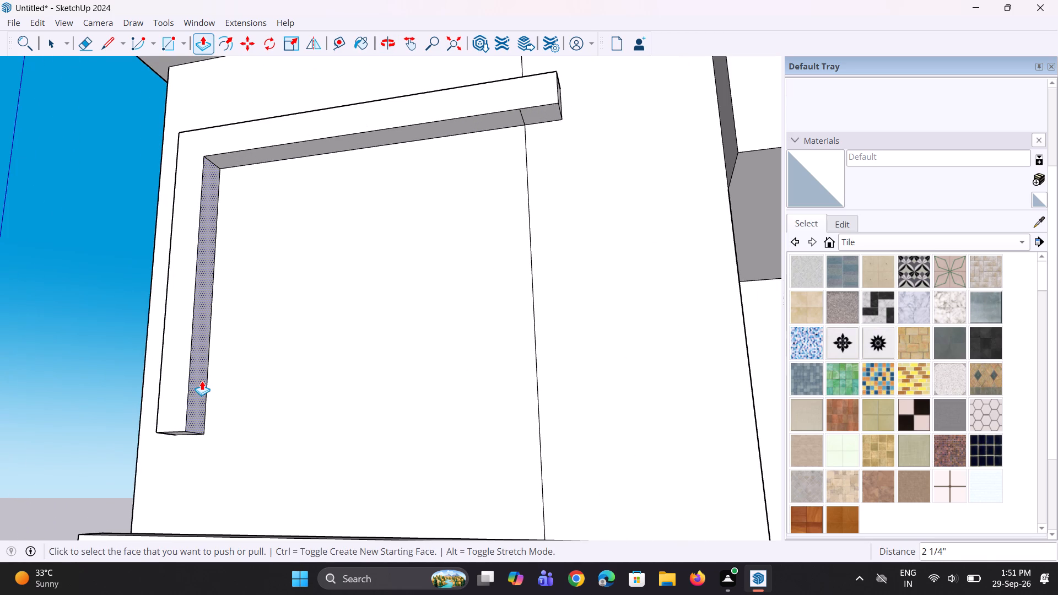
Examine the adjusted L-shaped frame against the whole front elevation from several angles.
scroll(202, 381, down, 9)
middle_drag(202, 381, 225, 403)
scroll(225, 403, down, 5)
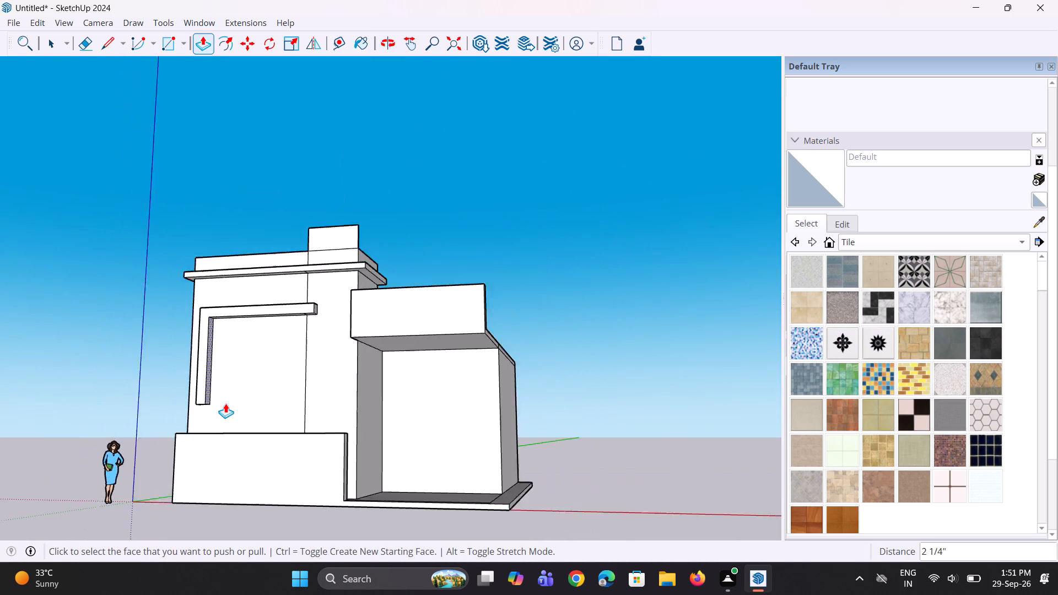
middle_drag(227, 403, 284, 457)
middle_drag(219, 357, 315, 396)
scroll(327, 326, up, 1)
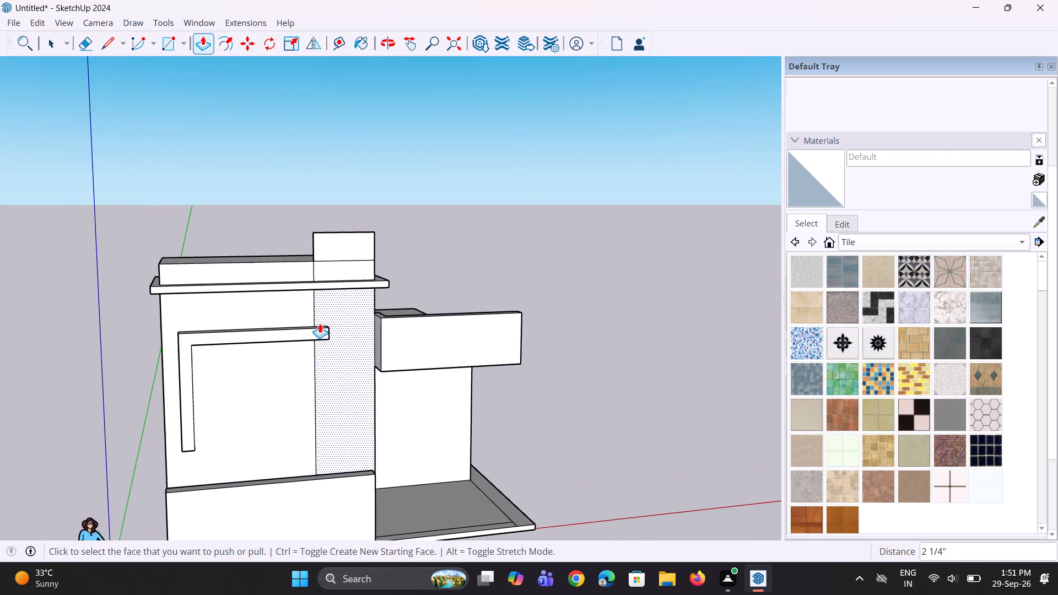
scroll(320, 323, up, 3)
middle_drag(209, 346, 199, 323)
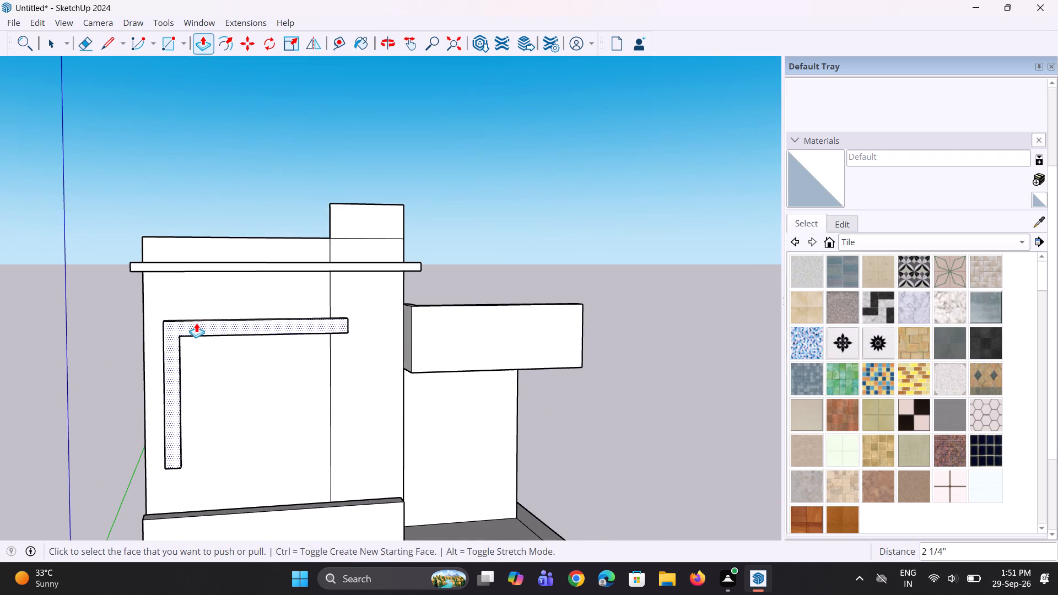
middle_click(195, 325)
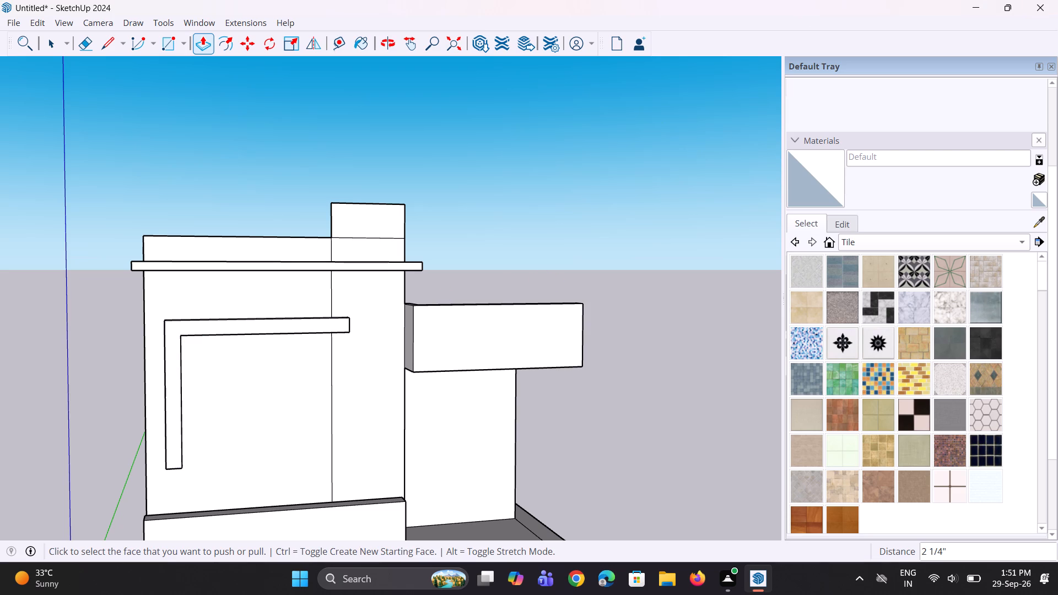
Draw an upright rectangle about 2' 11" by 9' 4" on the tall wall's face, inside the L-shaped frame beside its leg.
scroll(0, 594, down, 1)
scroll(264, 316, down, 4)
middle_drag(277, 399, 269, 399)
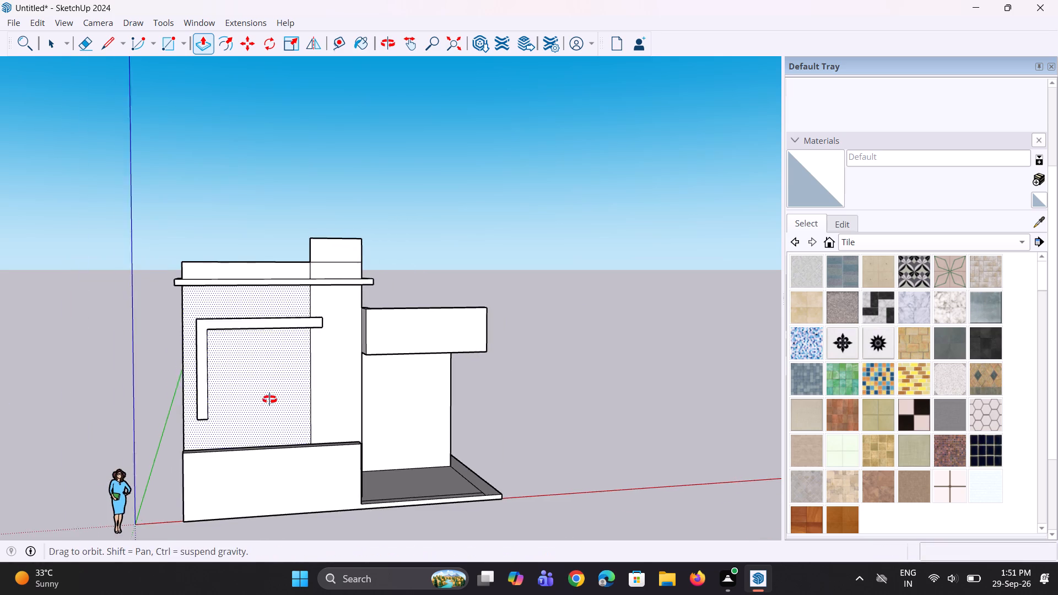
middle_drag(269, 399, 242, 393)
scroll(222, 447, up, 5)
key(r)
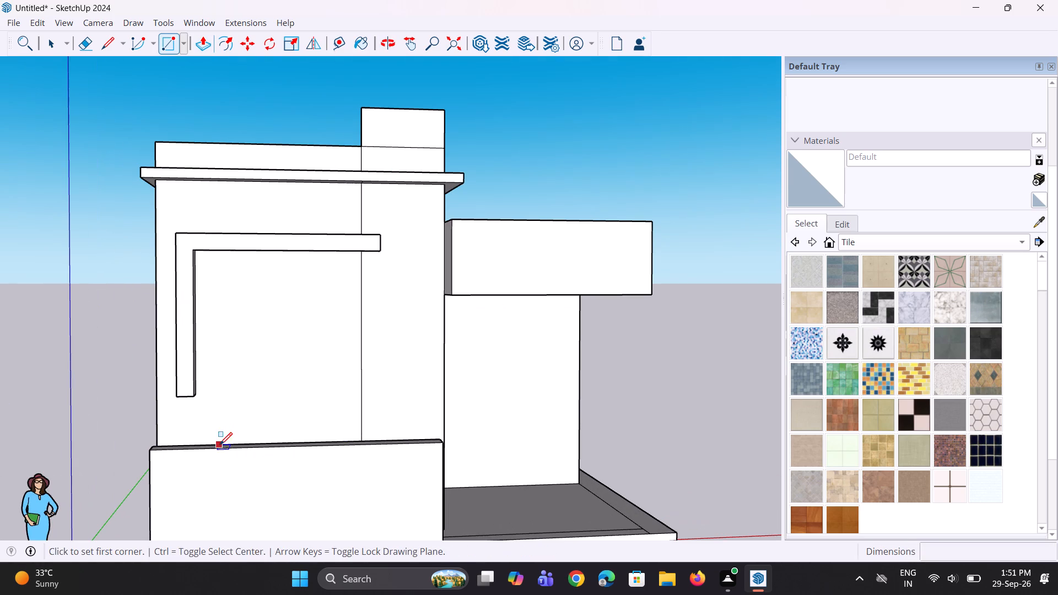
middle_drag(220, 445, 209, 421)
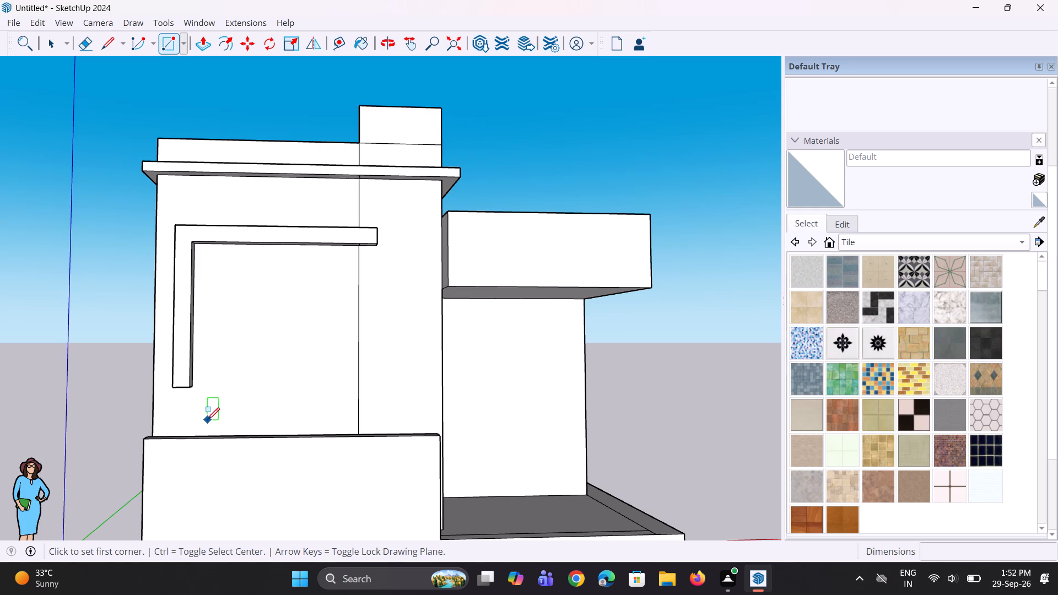
drag(208, 420, 266, 282)
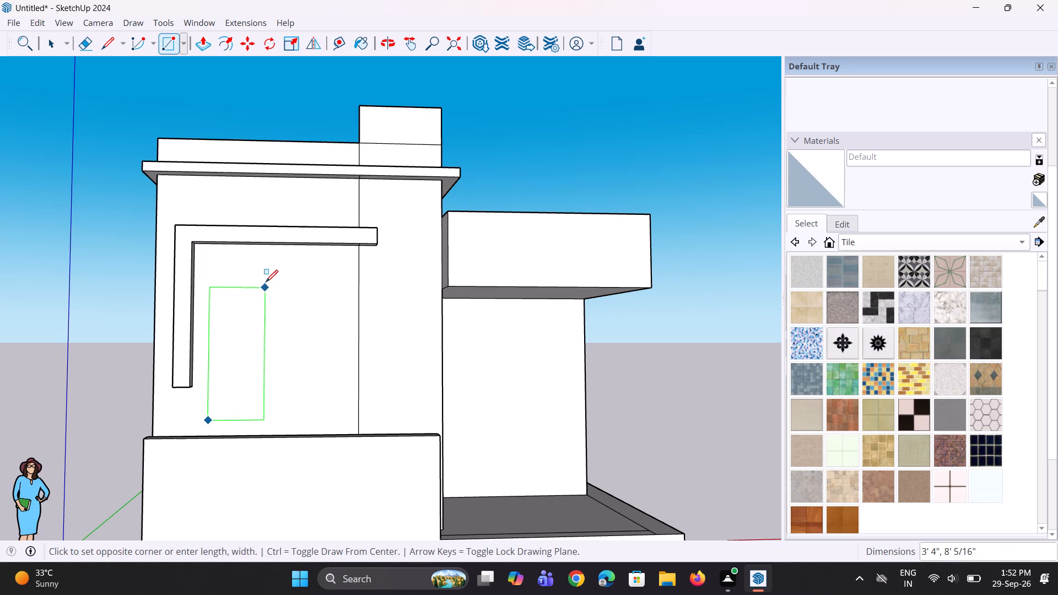
drag(266, 282, 263, 265)
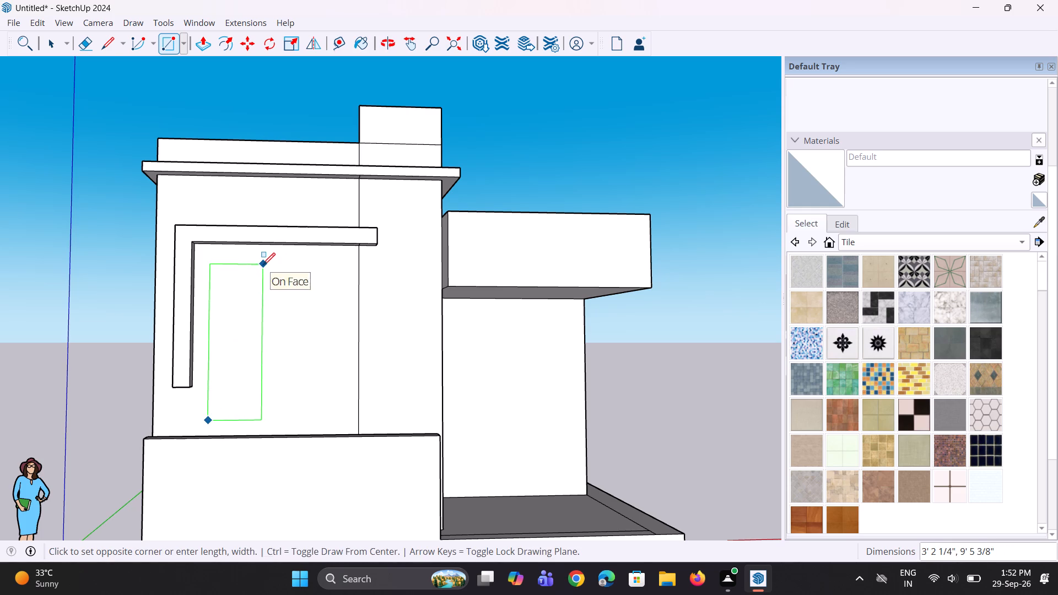
drag(263, 265, 259, 266)
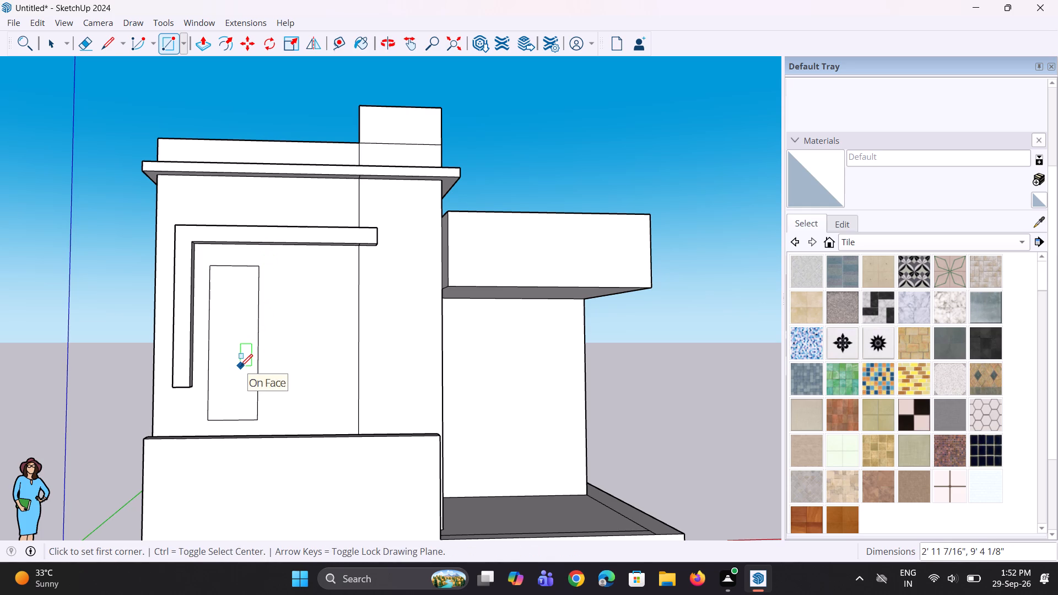
key(space)
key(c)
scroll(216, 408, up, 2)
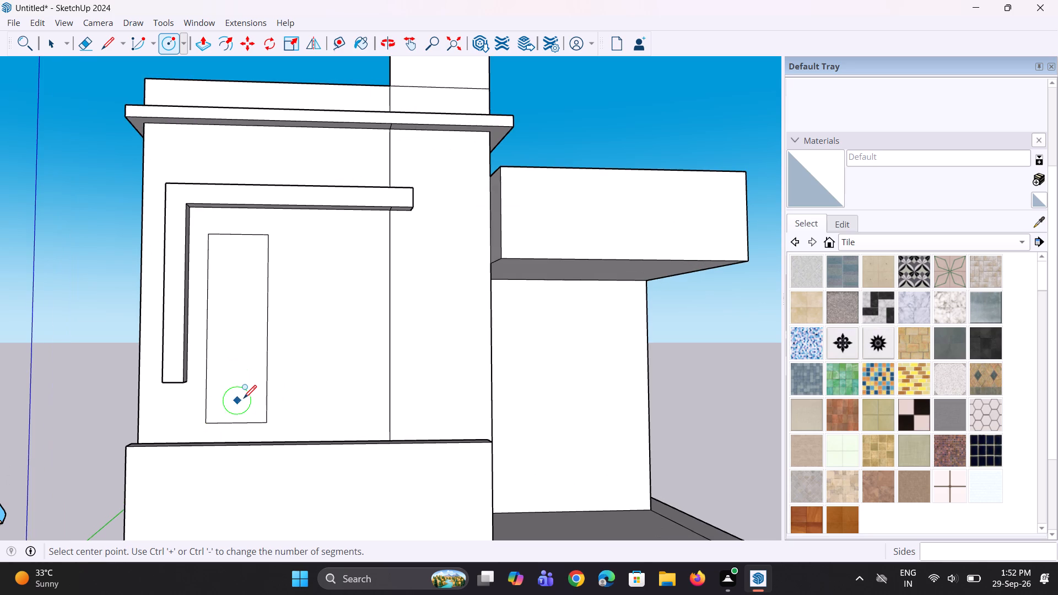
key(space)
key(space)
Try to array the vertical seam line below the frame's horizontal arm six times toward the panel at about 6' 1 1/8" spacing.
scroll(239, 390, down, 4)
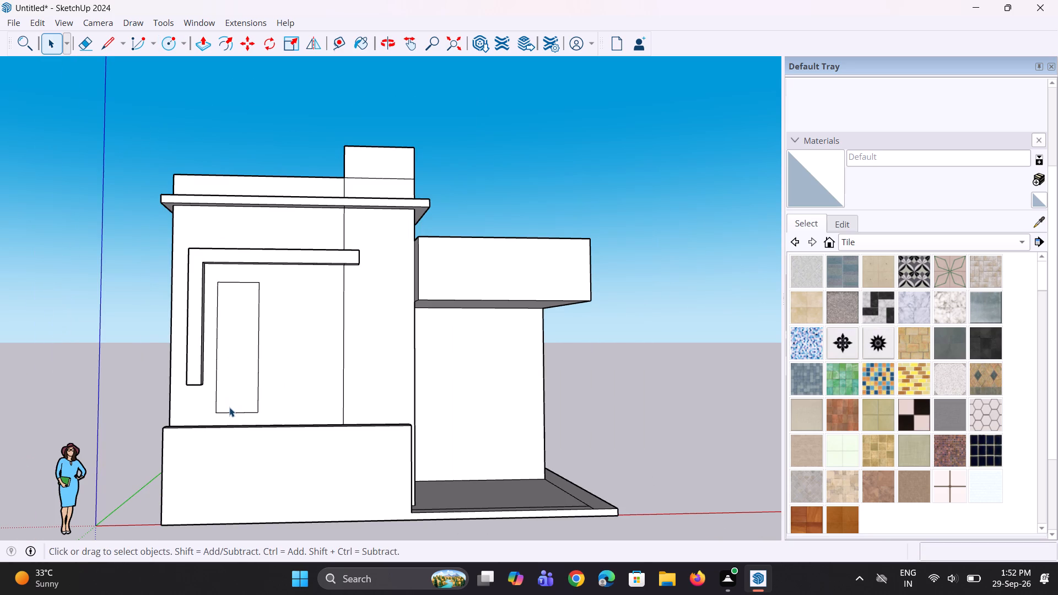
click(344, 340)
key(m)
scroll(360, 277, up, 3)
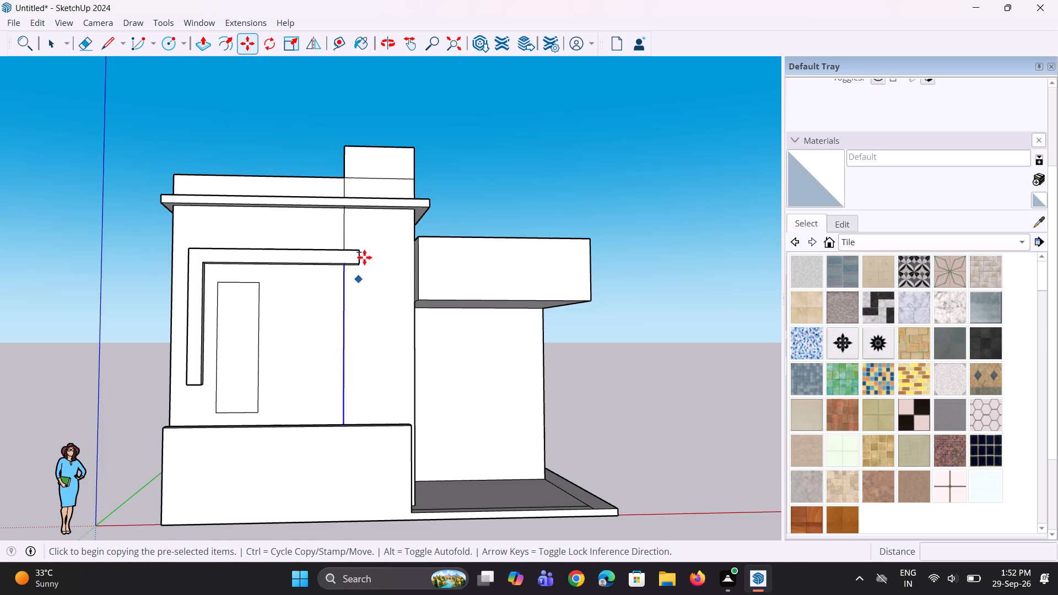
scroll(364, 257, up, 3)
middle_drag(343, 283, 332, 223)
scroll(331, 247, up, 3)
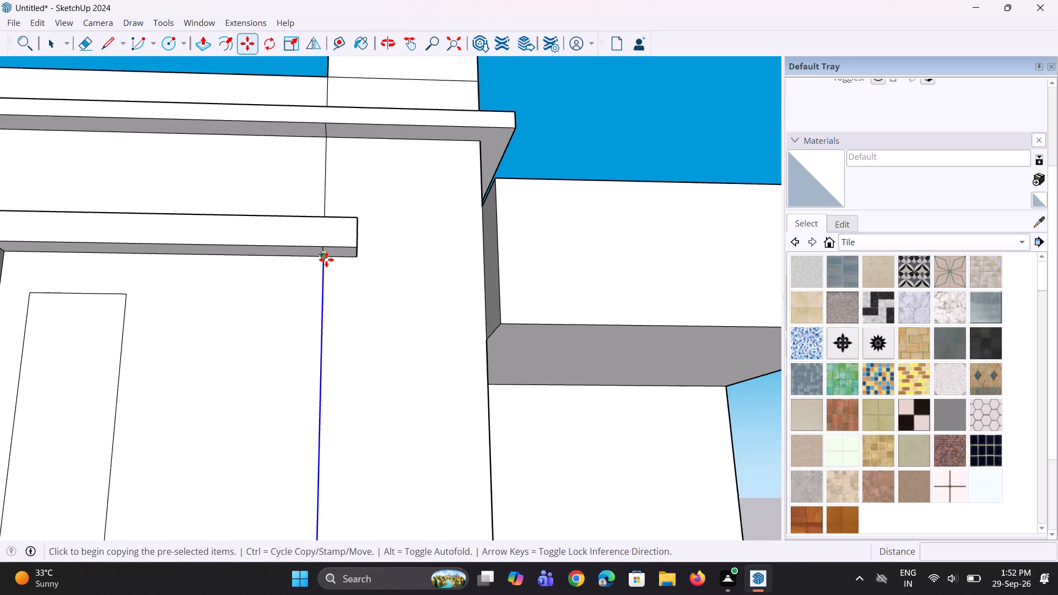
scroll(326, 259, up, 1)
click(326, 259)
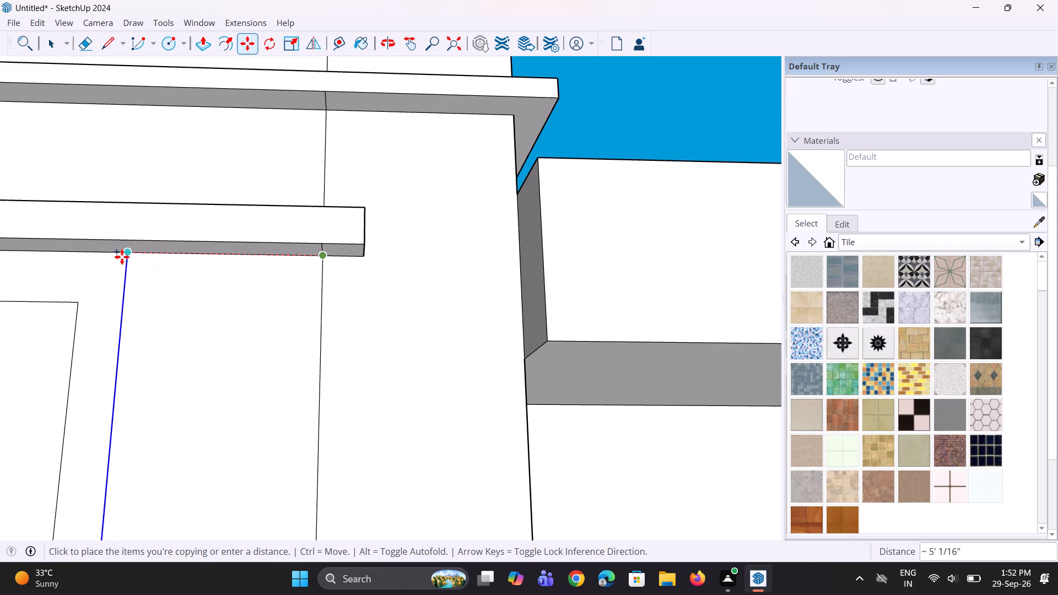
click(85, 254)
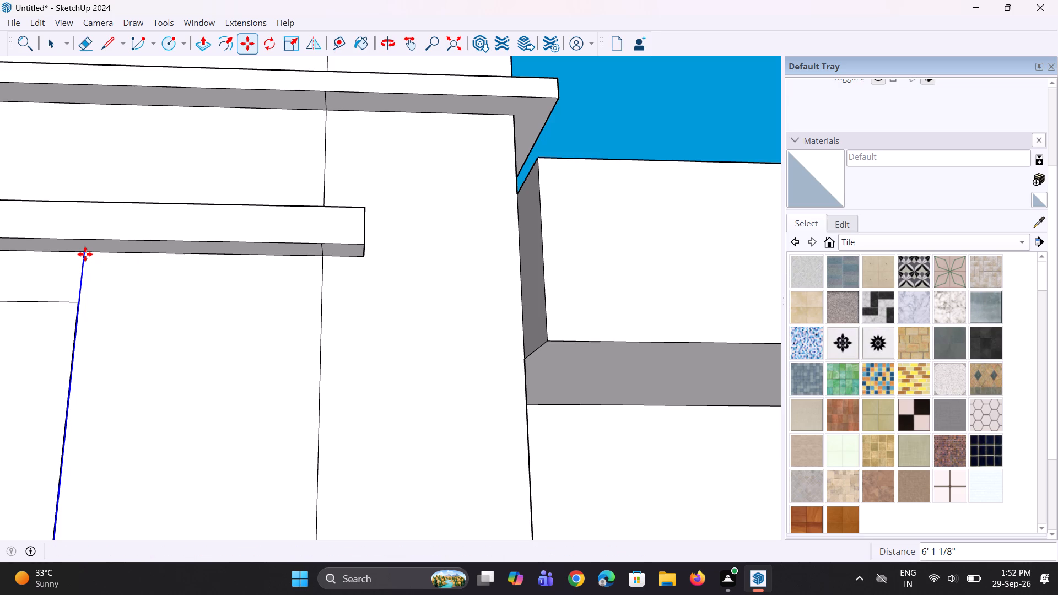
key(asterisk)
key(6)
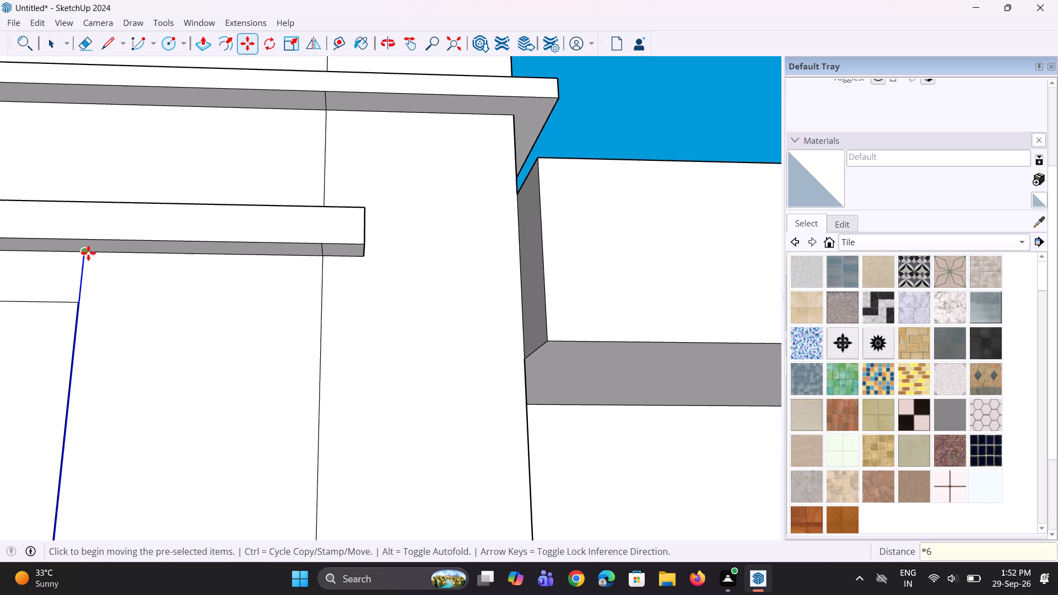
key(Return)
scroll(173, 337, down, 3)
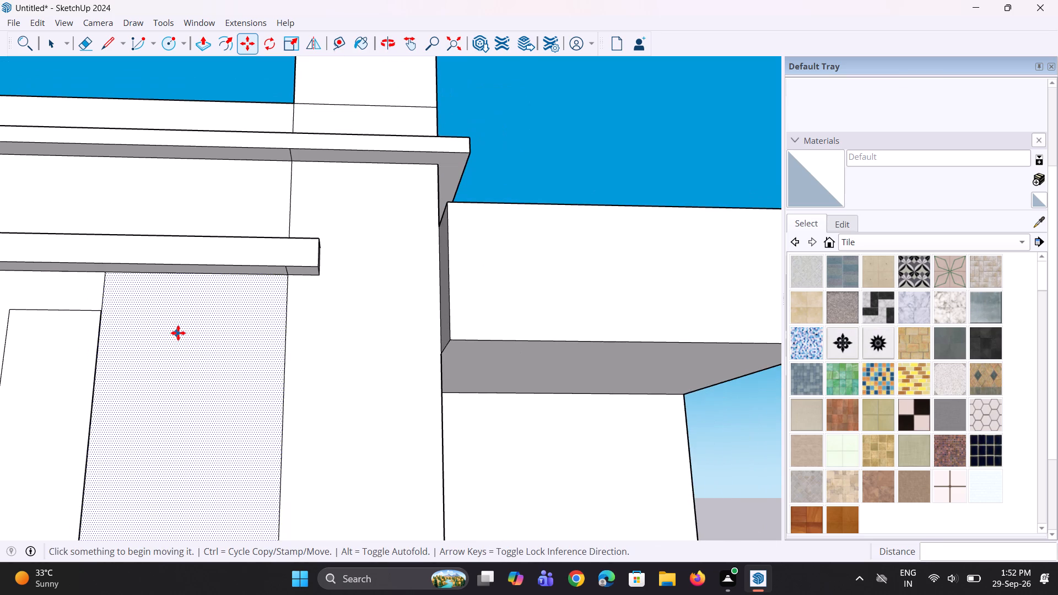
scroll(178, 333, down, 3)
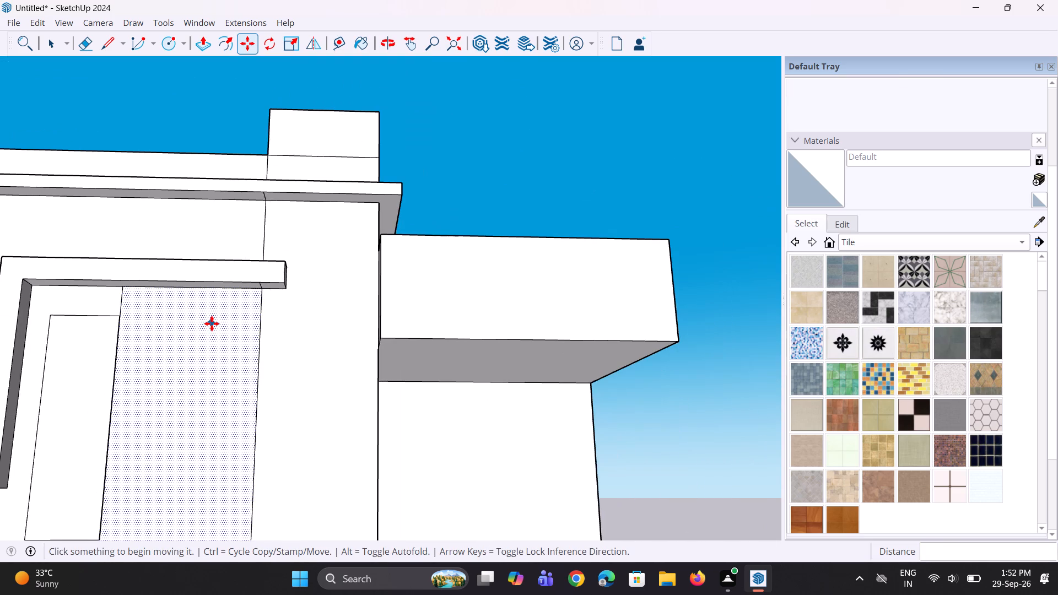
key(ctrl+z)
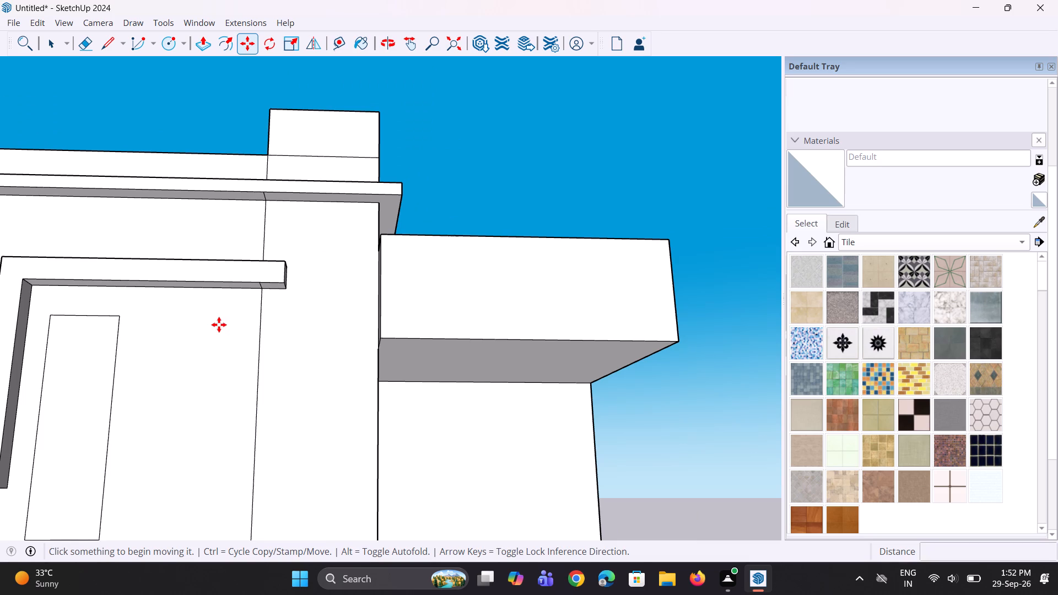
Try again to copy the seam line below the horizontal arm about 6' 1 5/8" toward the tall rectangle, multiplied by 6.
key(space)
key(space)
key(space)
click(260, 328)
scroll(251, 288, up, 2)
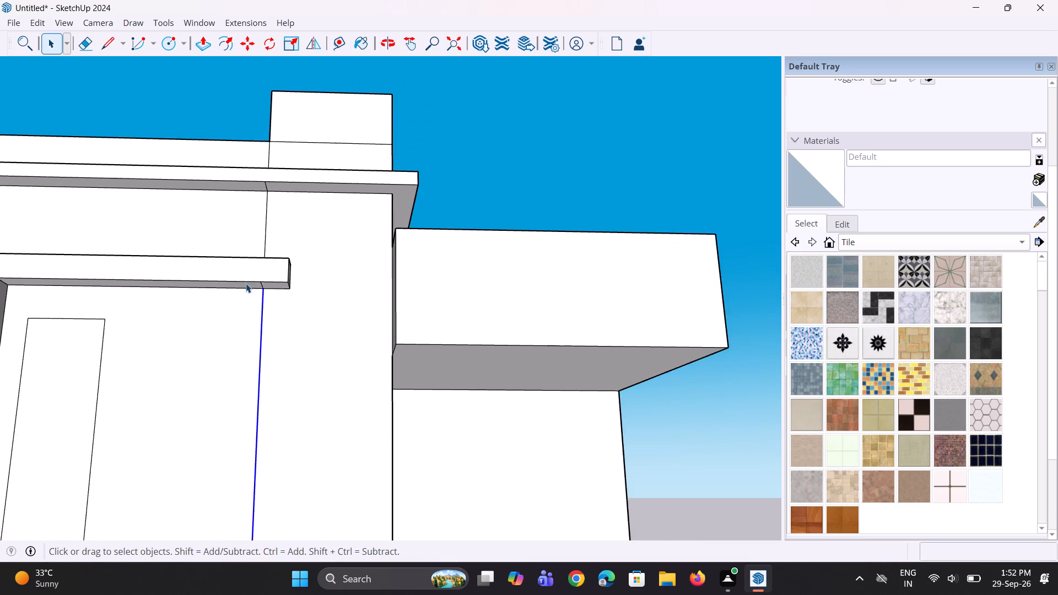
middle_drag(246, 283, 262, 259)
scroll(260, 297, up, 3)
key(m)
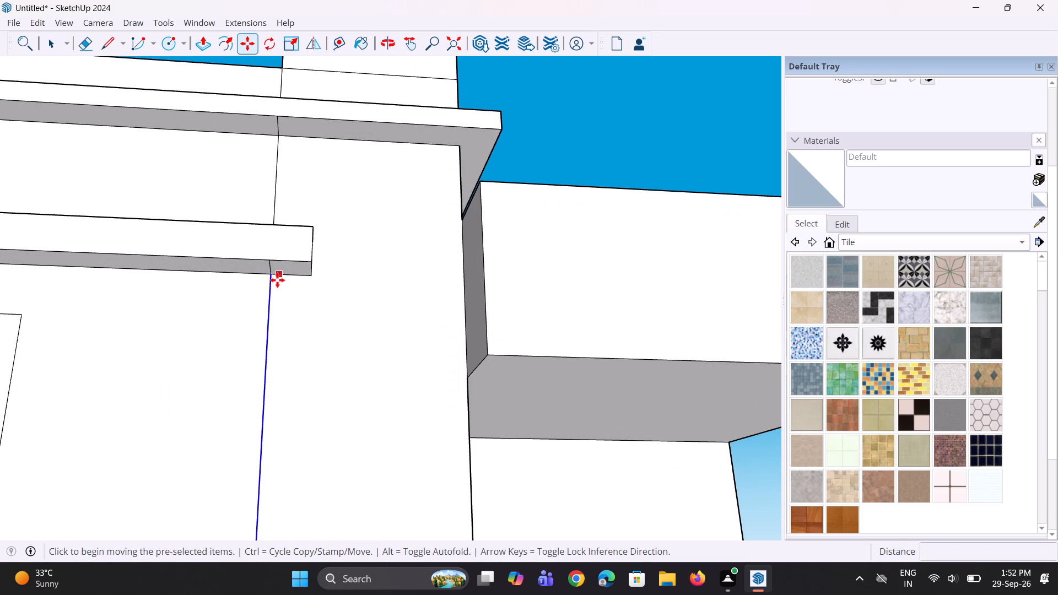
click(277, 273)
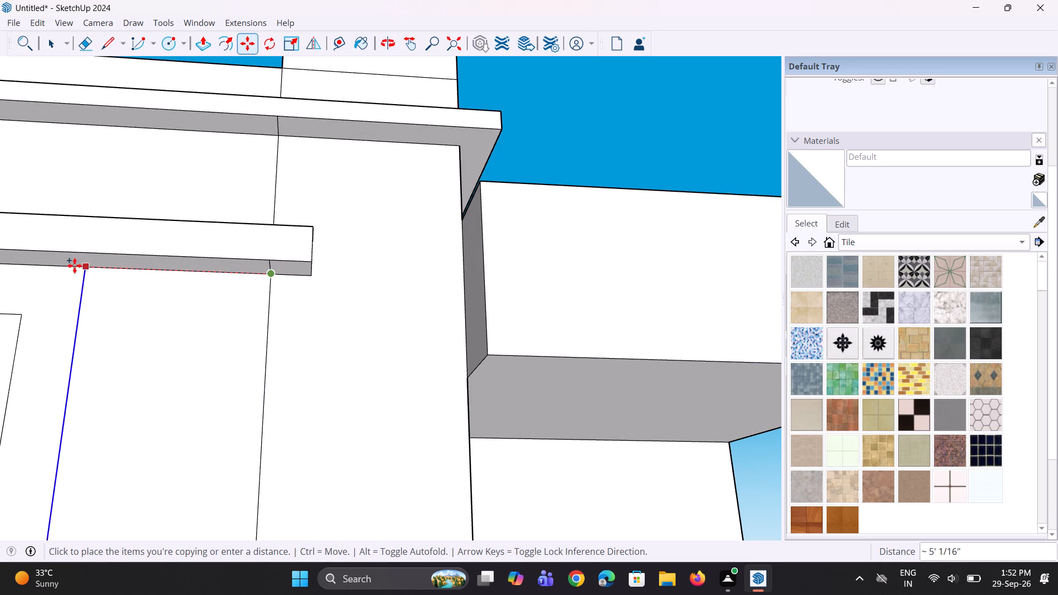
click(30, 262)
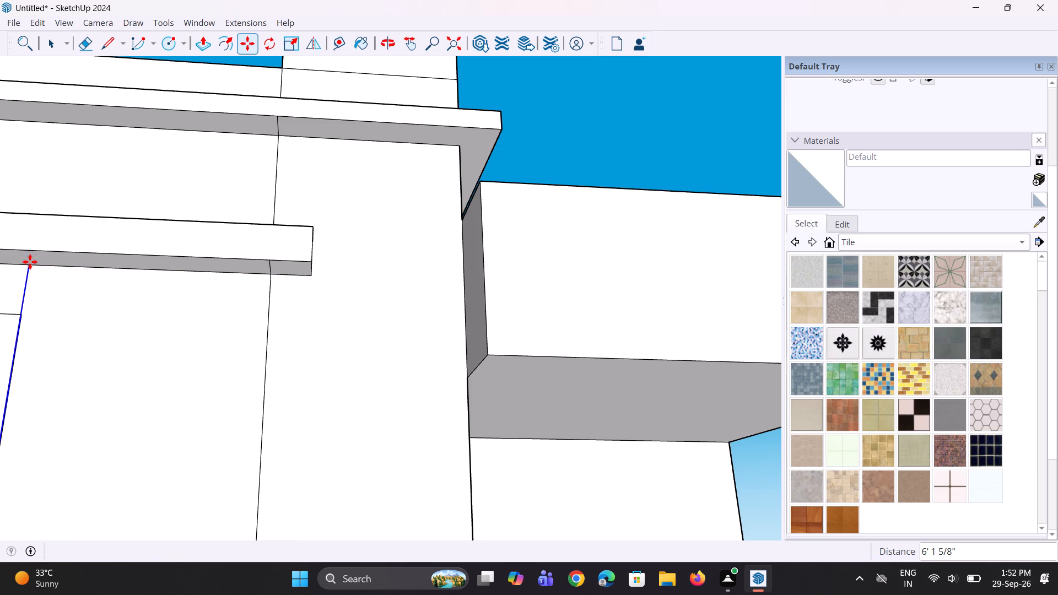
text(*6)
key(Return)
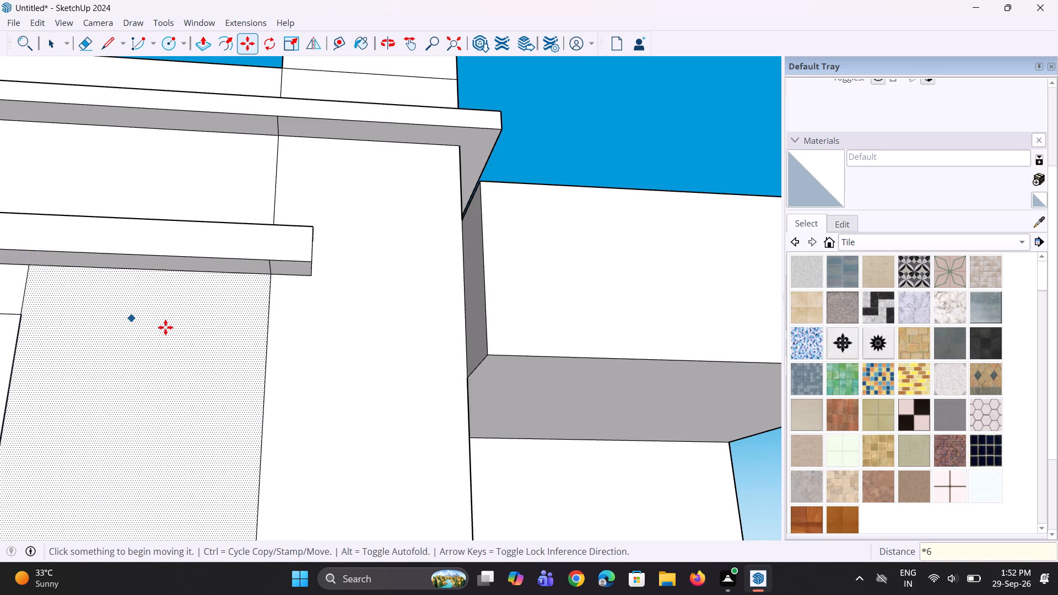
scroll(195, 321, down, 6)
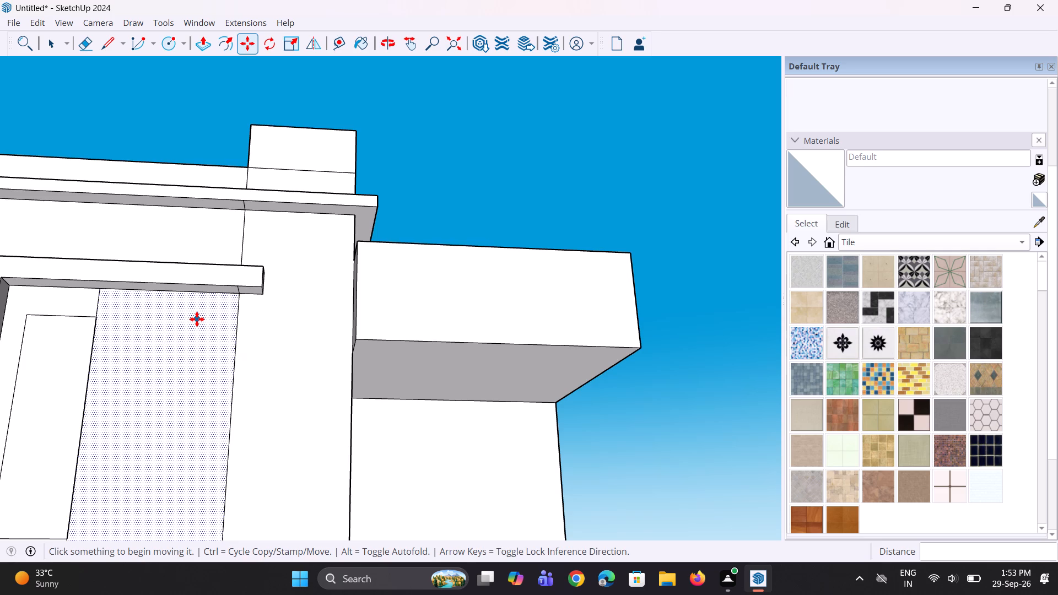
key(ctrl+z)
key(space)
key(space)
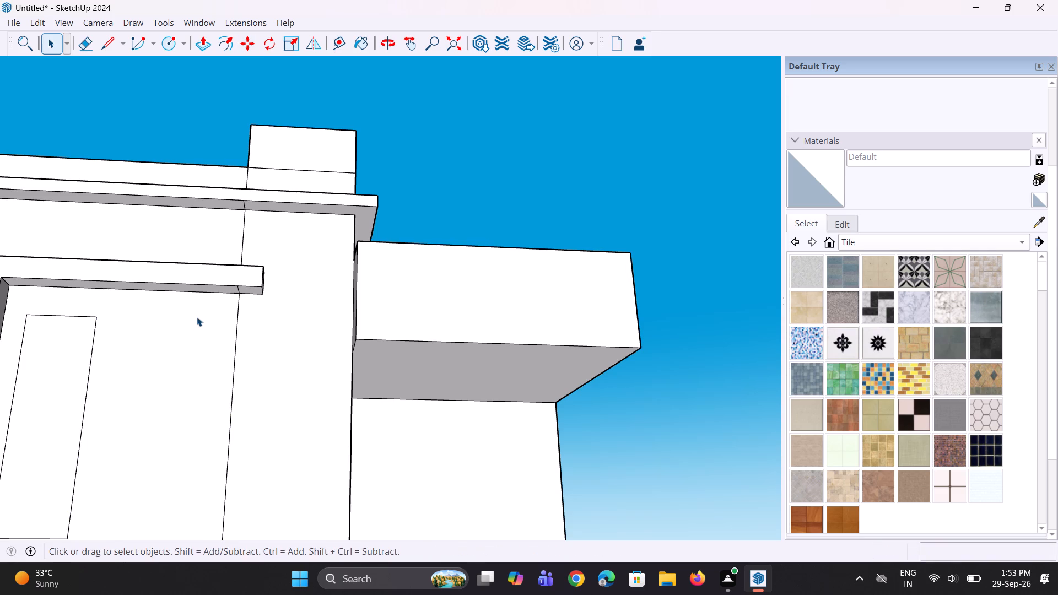
Erase the short edge crossing the underside of the L-shaped frame's horizontal arm, in line with the wall seam.
scroll(197, 317, down, 4)
middle_drag(199, 327, 58, 357)
scroll(220, 363, up, 3)
middle_drag(278, 363, 279, 361)
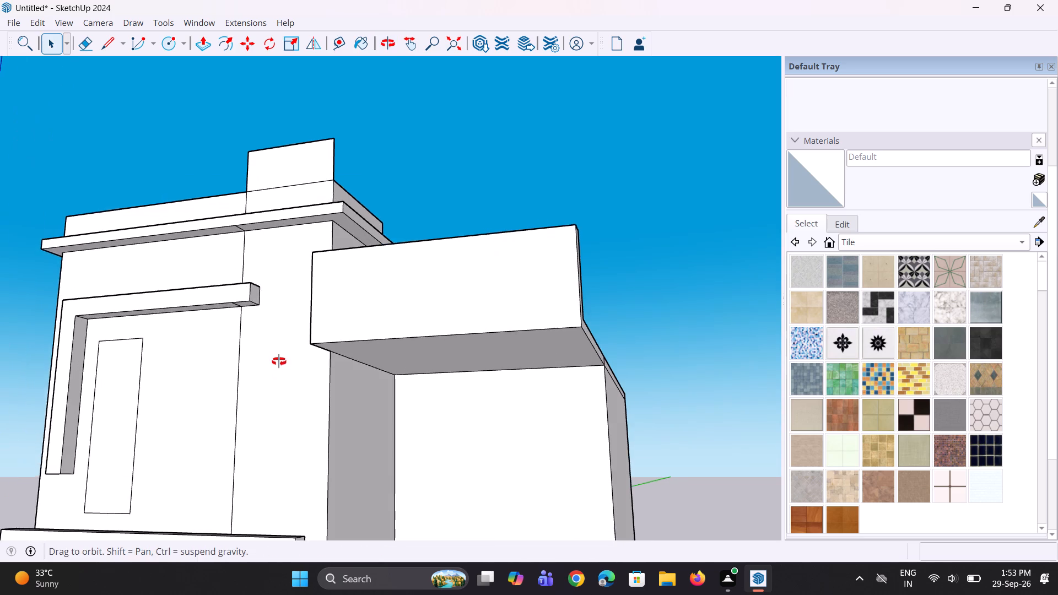
middle_drag(279, 361, 65, 355)
scroll(212, 350, down, 5)
middle_drag(243, 463, 192, 518)
scroll(197, 502, up, 4)
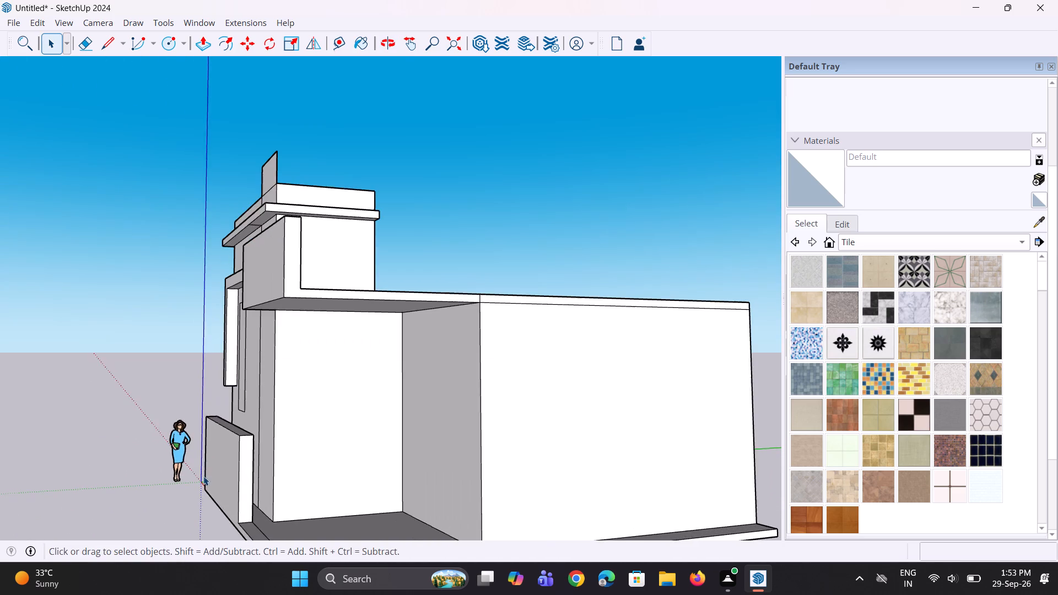
middle_drag(212, 447, 403, 412)
scroll(240, 242, up, 2)
scroll(412, 361, up, 2)
middle_drag(412, 361, 440, 349)
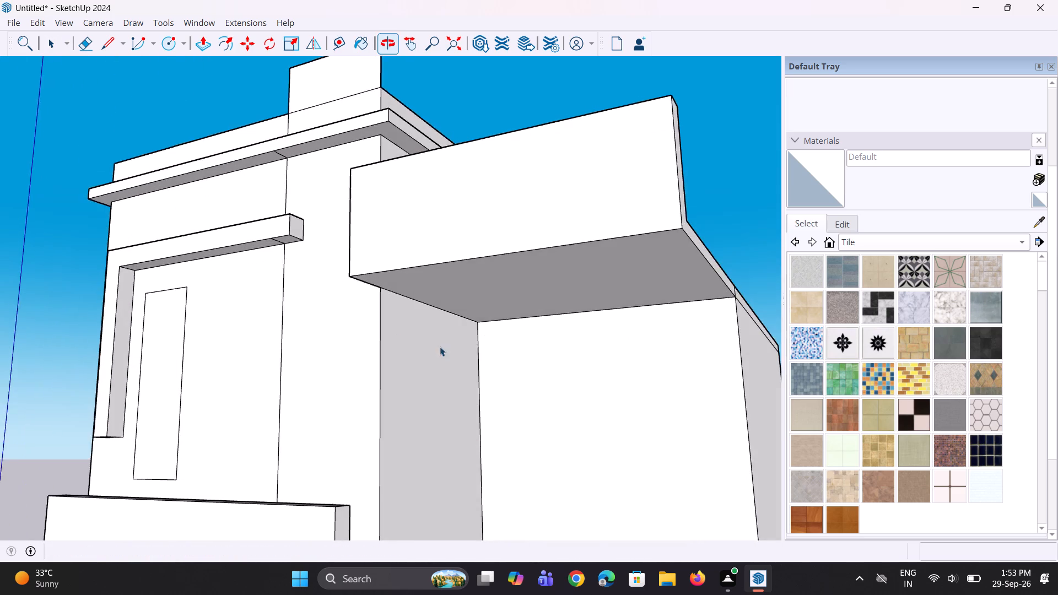
scroll(254, 254, up, 5)
middle_drag(295, 255, 304, 257)
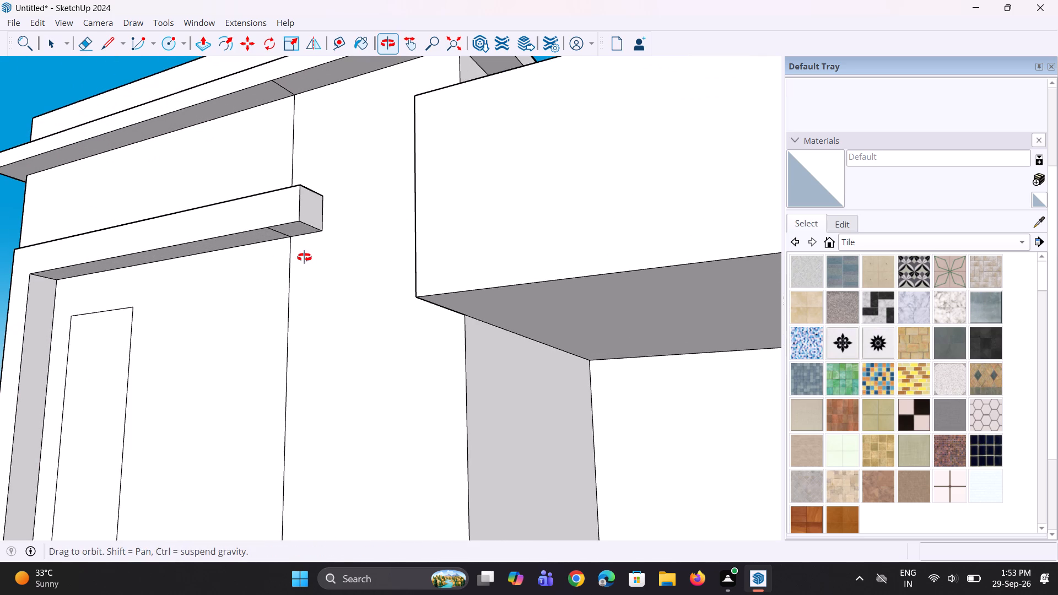
middle_drag(304, 257, 312, 257)
key(e)
scroll(292, 250, up, 6)
click(292, 229)
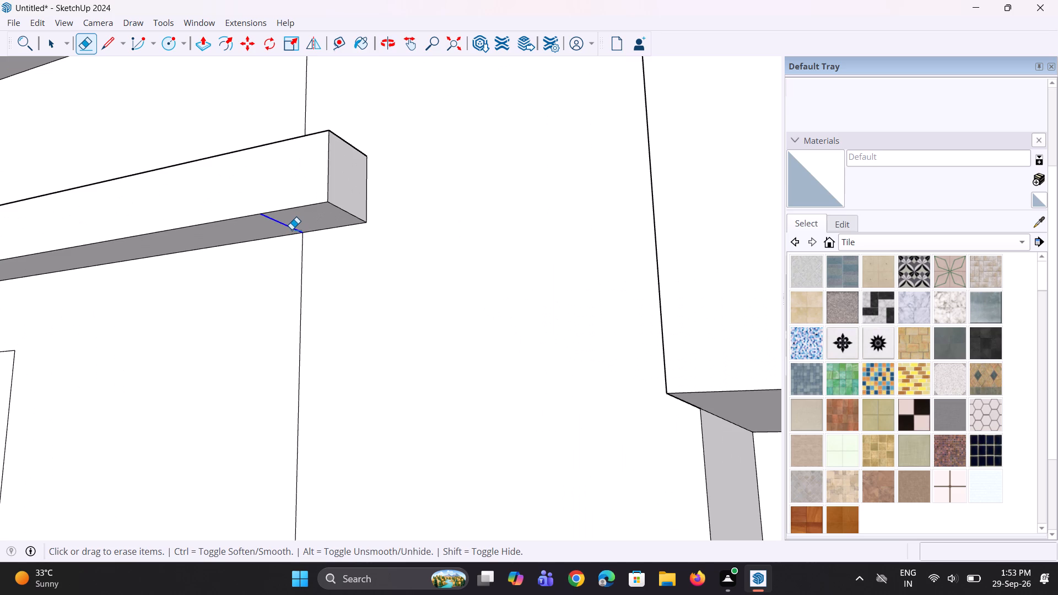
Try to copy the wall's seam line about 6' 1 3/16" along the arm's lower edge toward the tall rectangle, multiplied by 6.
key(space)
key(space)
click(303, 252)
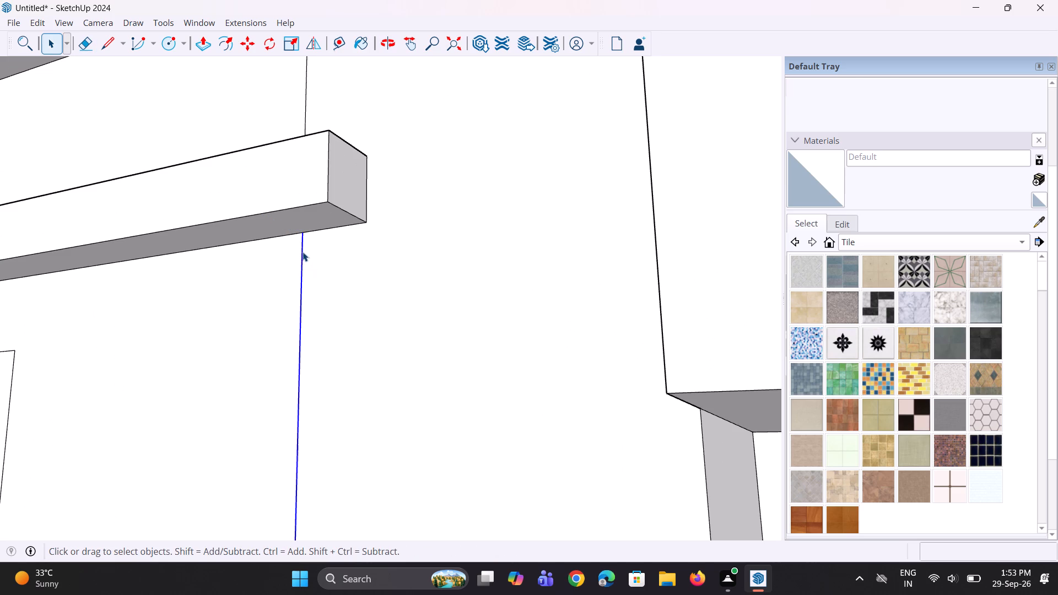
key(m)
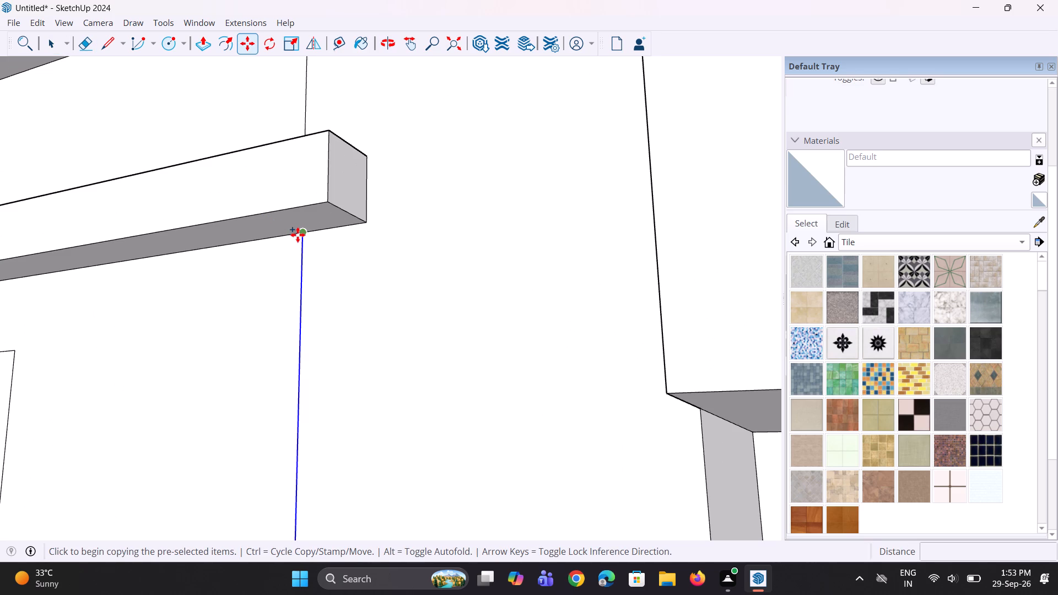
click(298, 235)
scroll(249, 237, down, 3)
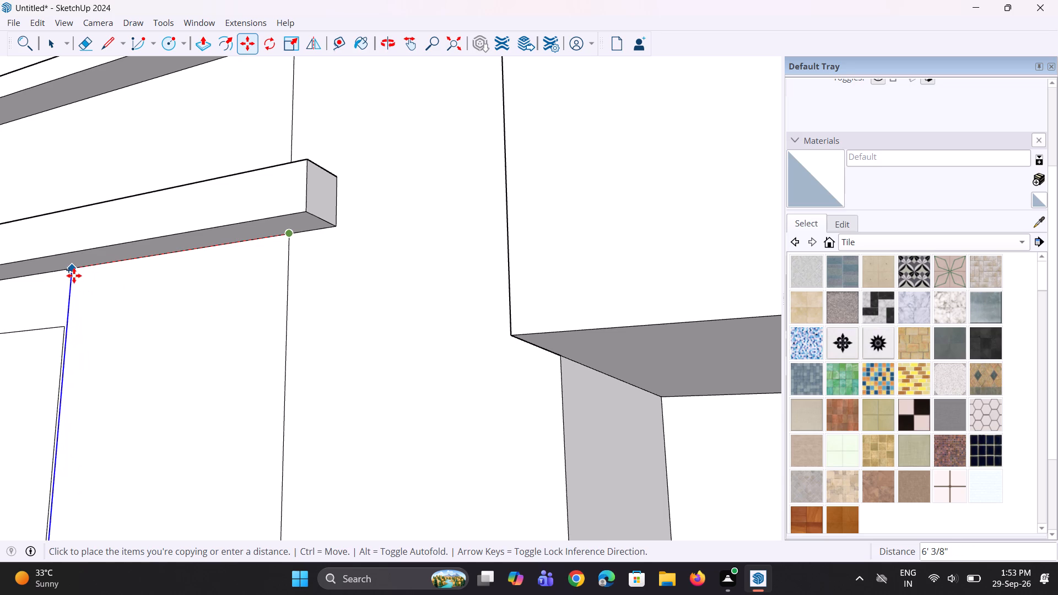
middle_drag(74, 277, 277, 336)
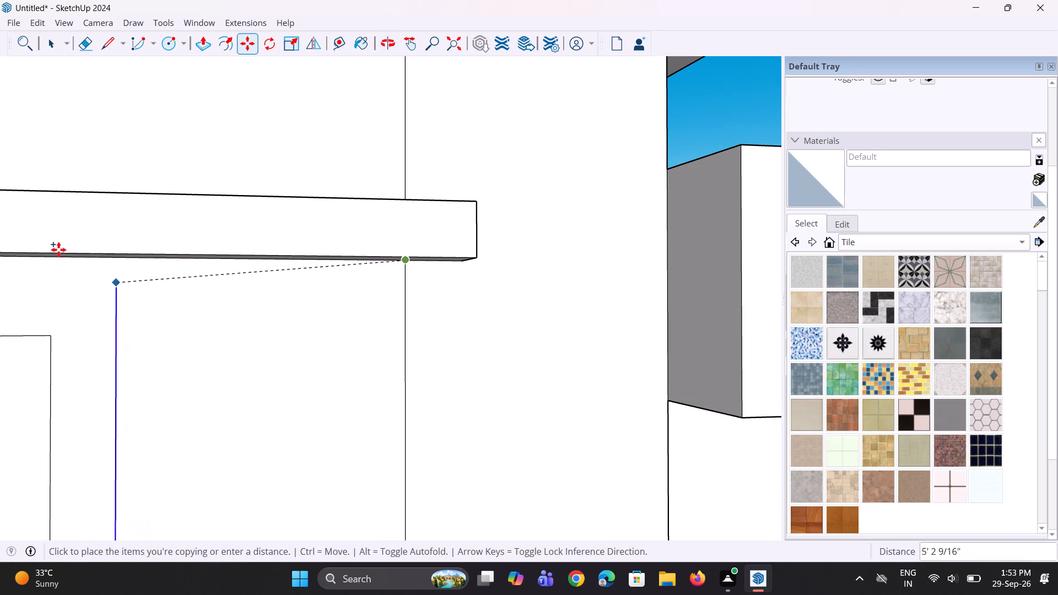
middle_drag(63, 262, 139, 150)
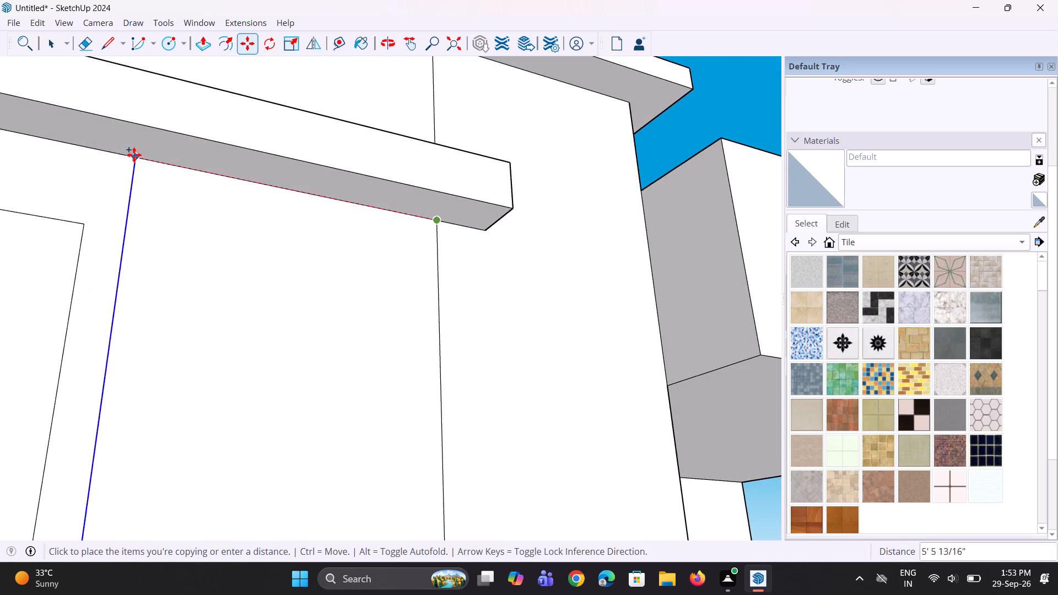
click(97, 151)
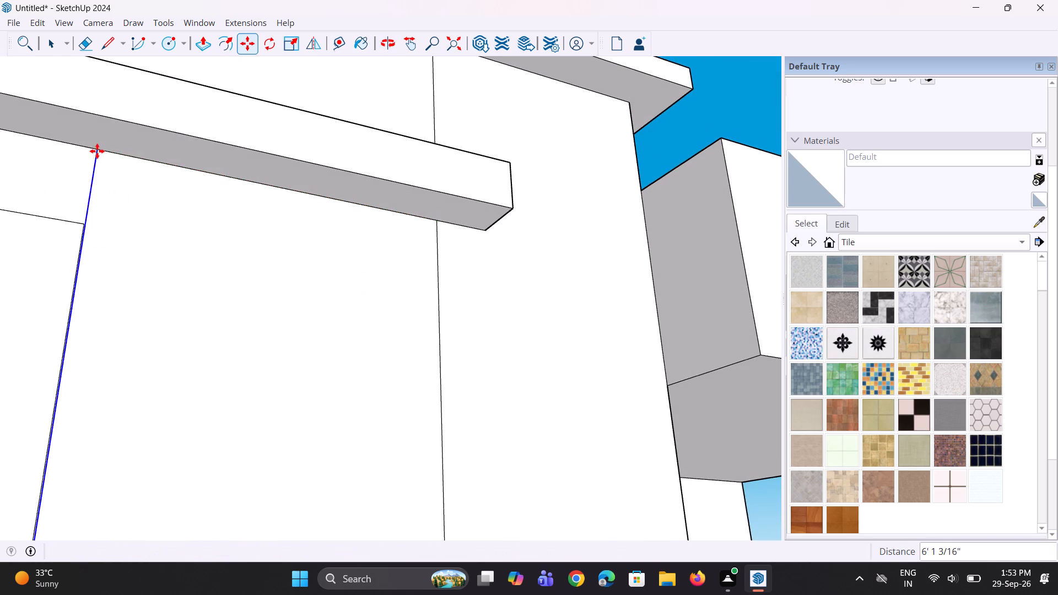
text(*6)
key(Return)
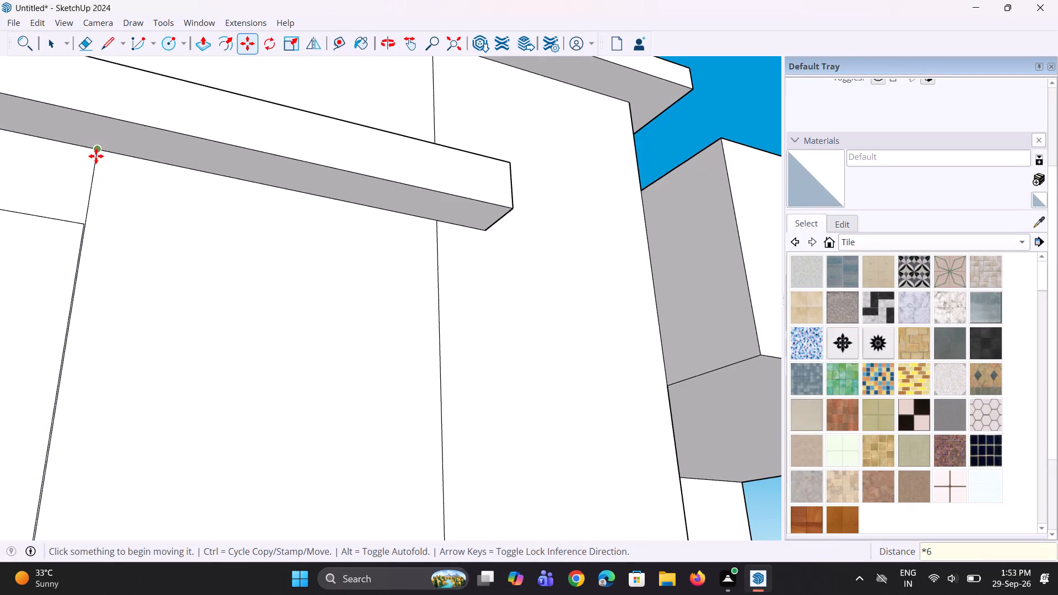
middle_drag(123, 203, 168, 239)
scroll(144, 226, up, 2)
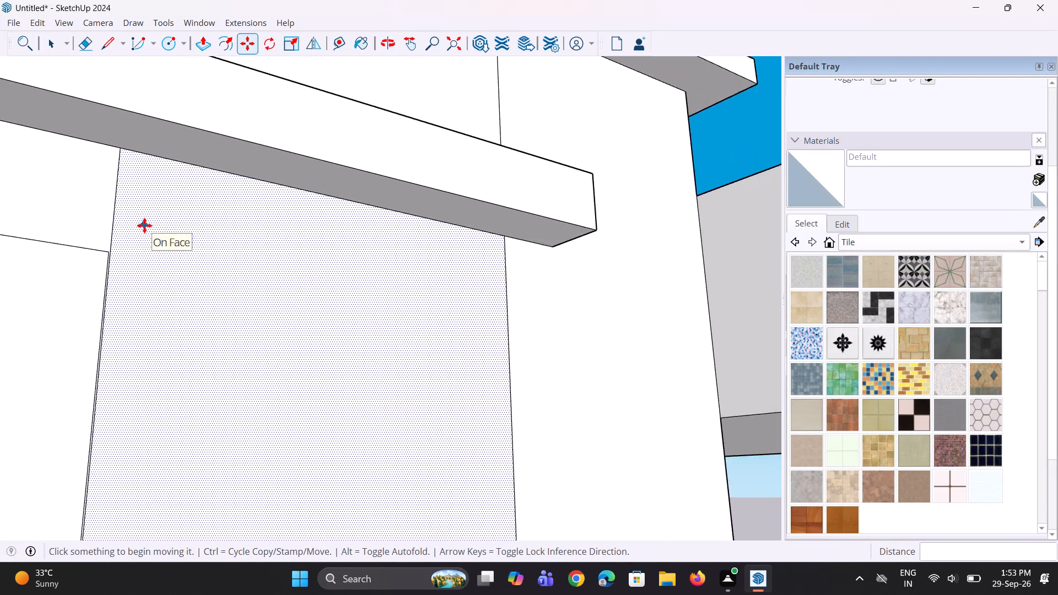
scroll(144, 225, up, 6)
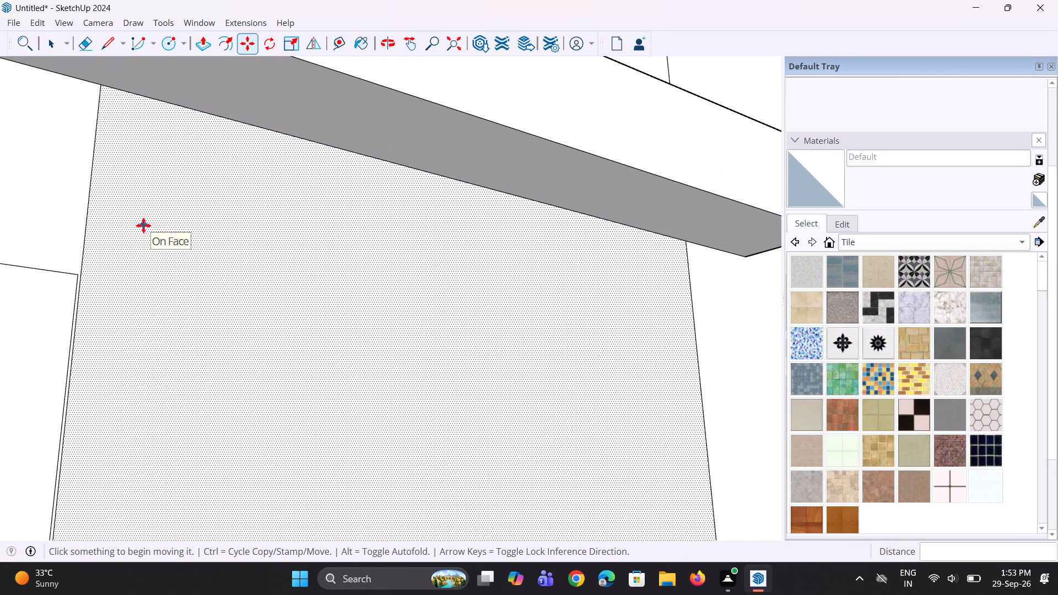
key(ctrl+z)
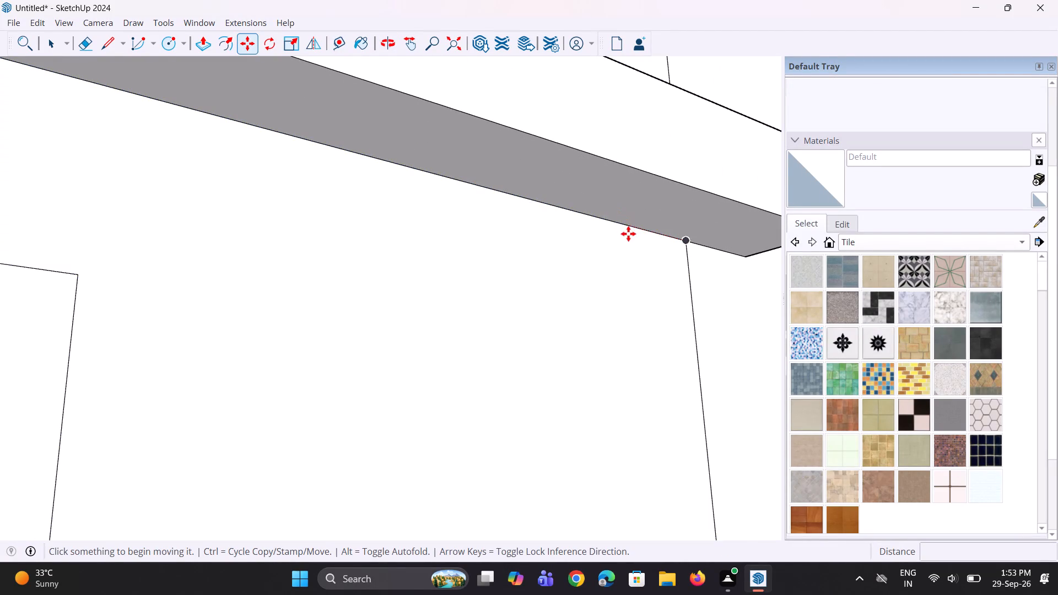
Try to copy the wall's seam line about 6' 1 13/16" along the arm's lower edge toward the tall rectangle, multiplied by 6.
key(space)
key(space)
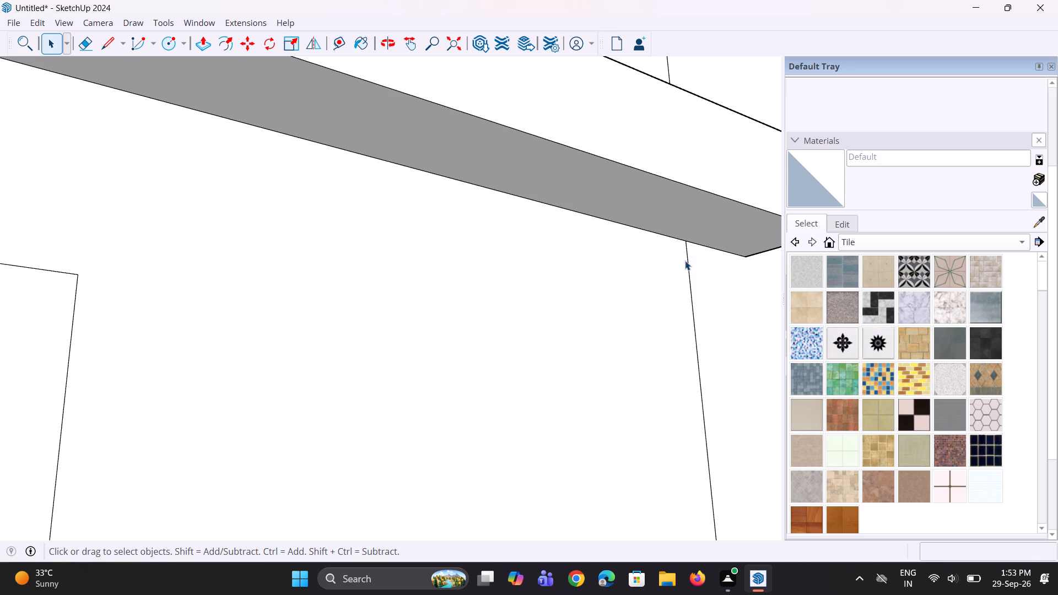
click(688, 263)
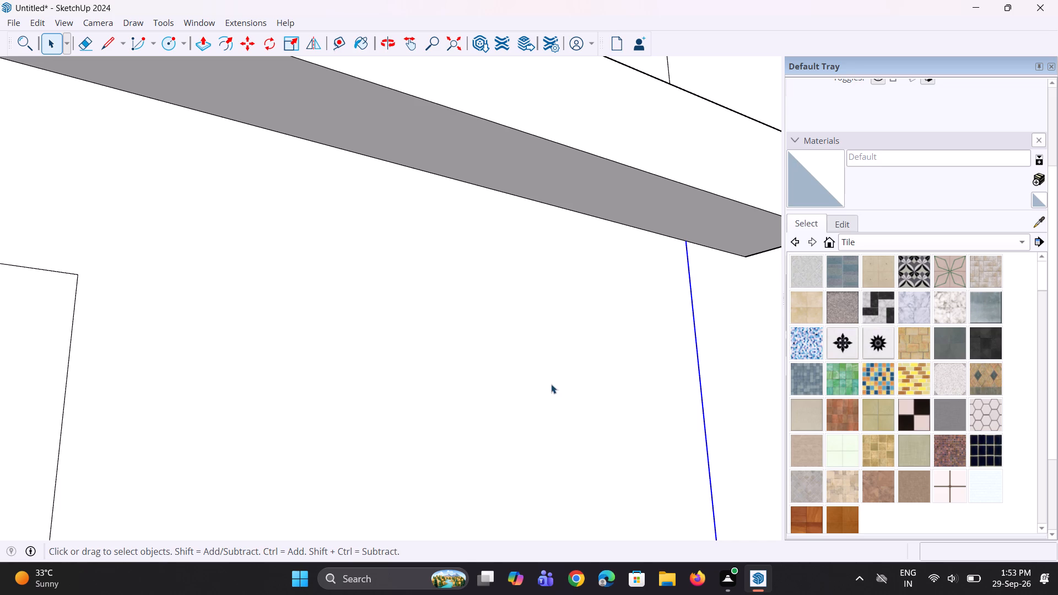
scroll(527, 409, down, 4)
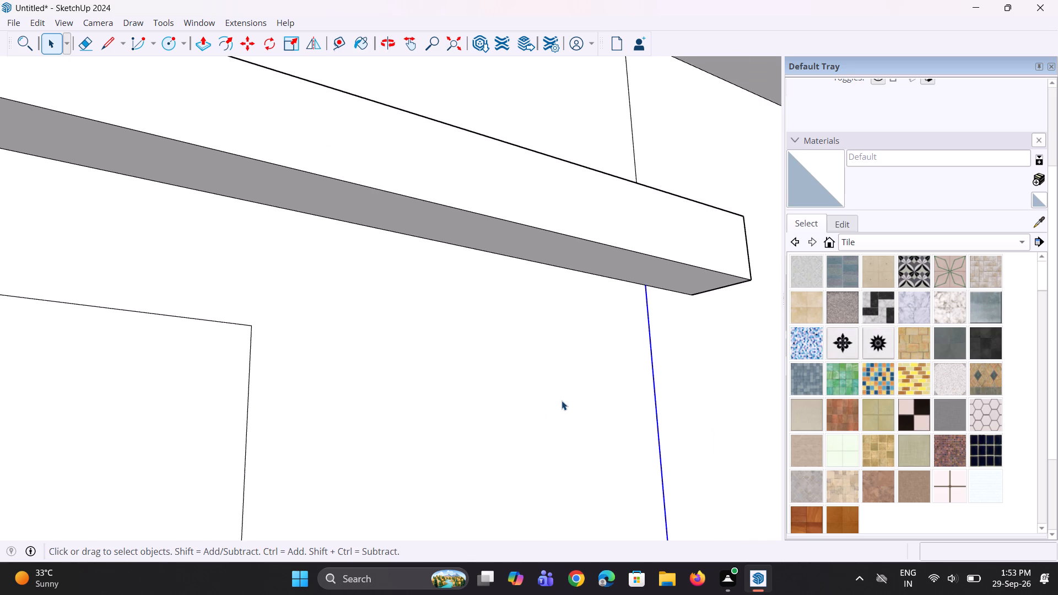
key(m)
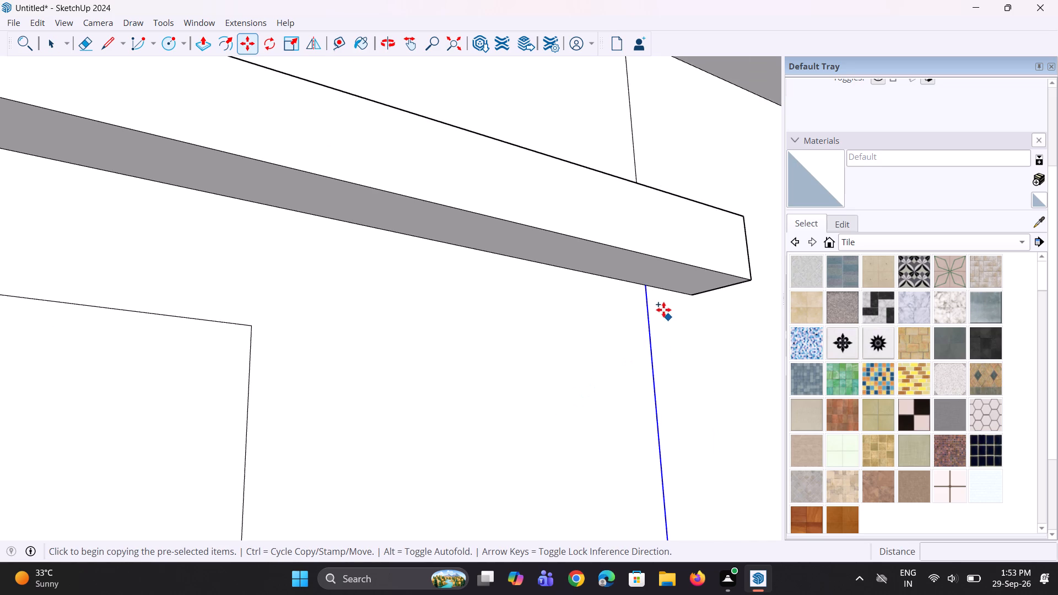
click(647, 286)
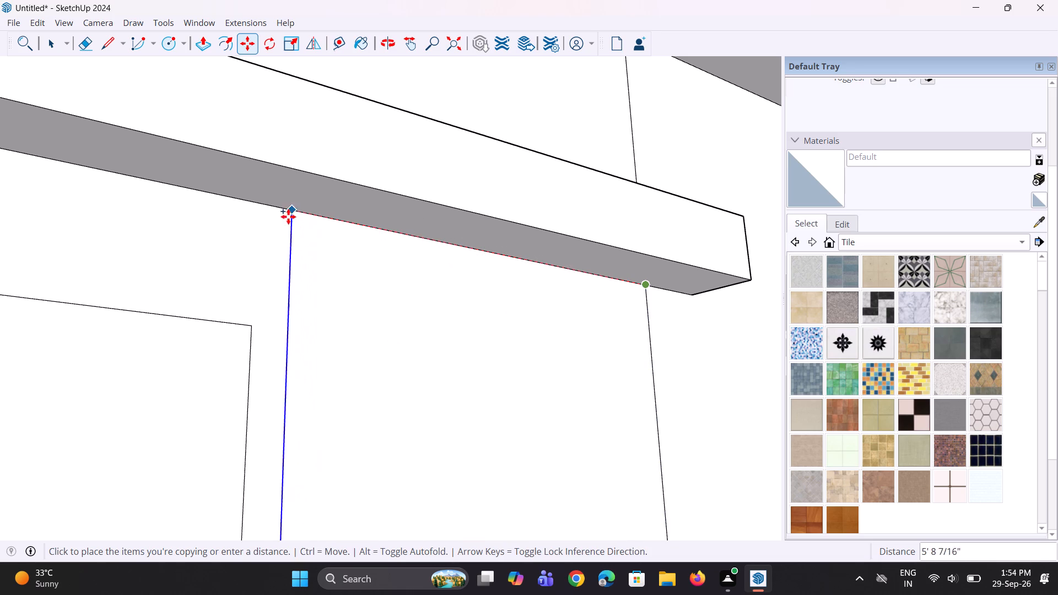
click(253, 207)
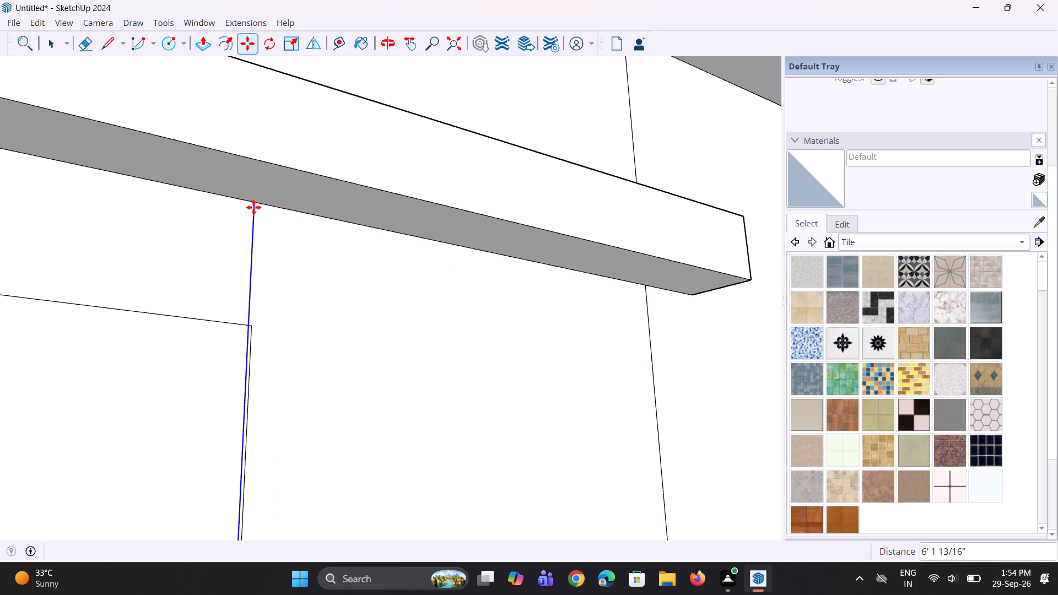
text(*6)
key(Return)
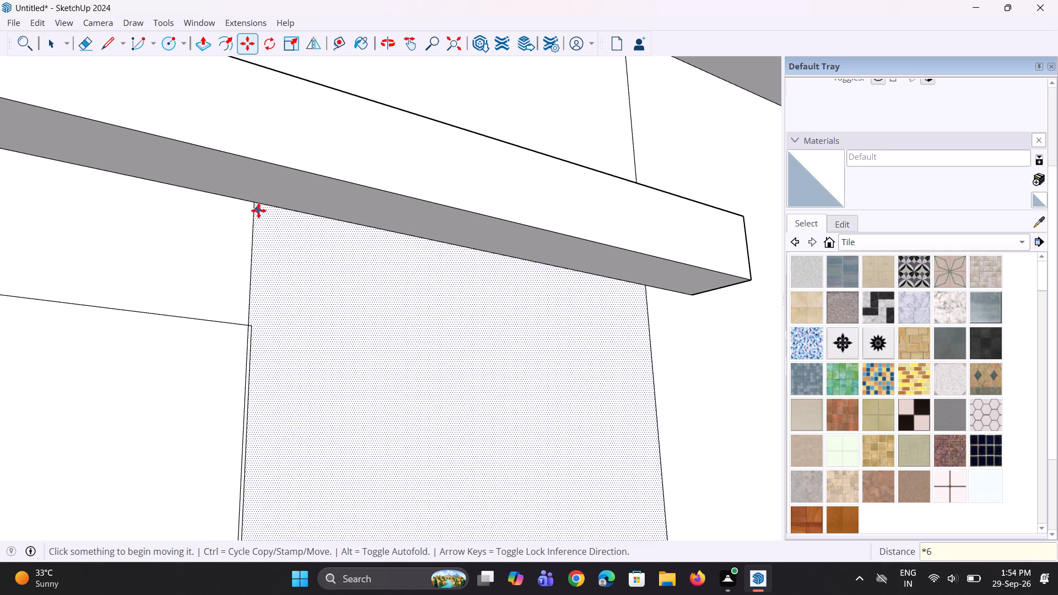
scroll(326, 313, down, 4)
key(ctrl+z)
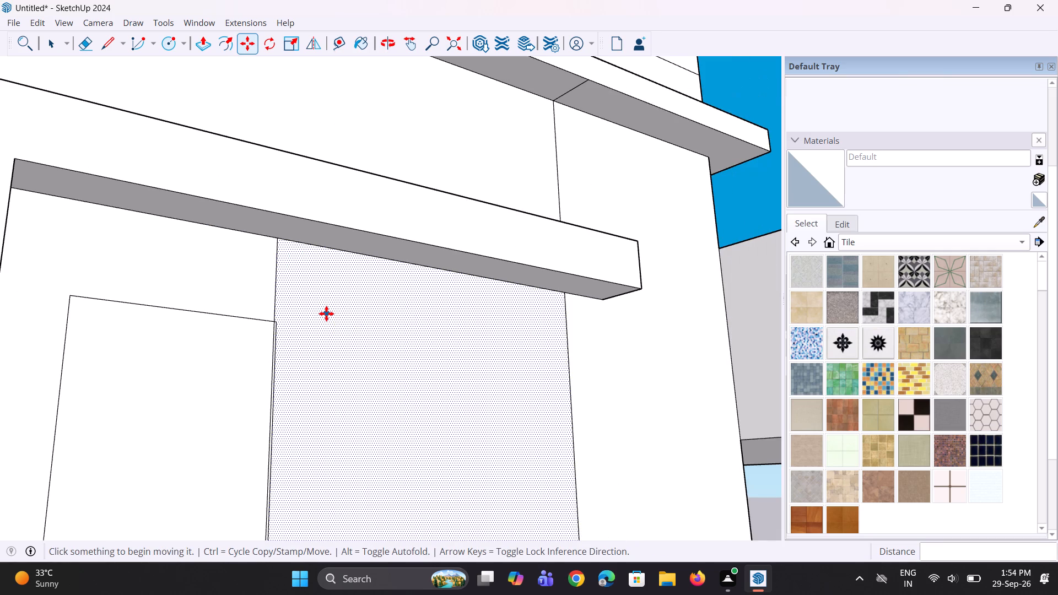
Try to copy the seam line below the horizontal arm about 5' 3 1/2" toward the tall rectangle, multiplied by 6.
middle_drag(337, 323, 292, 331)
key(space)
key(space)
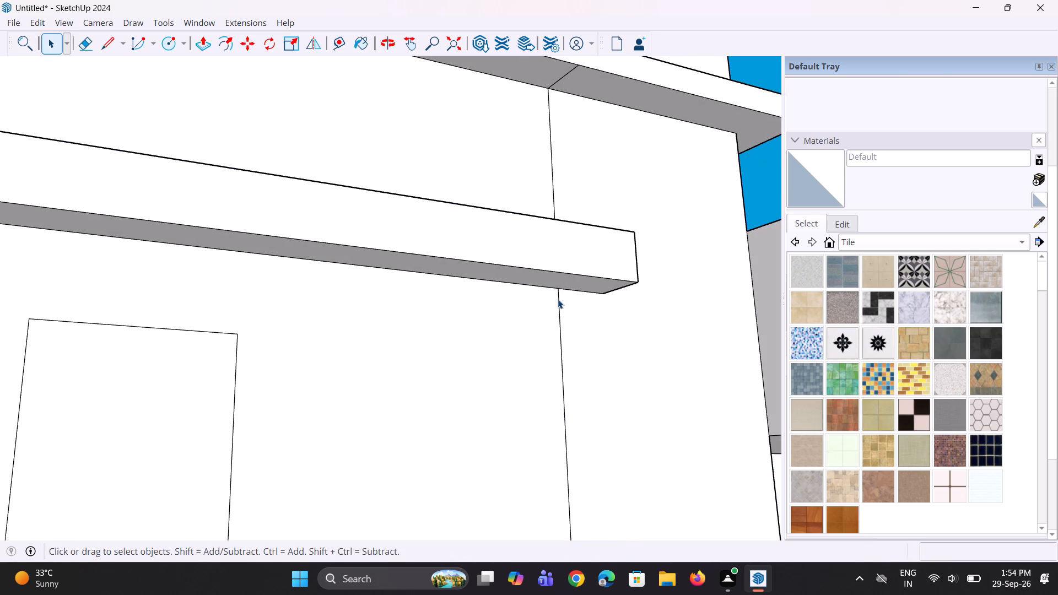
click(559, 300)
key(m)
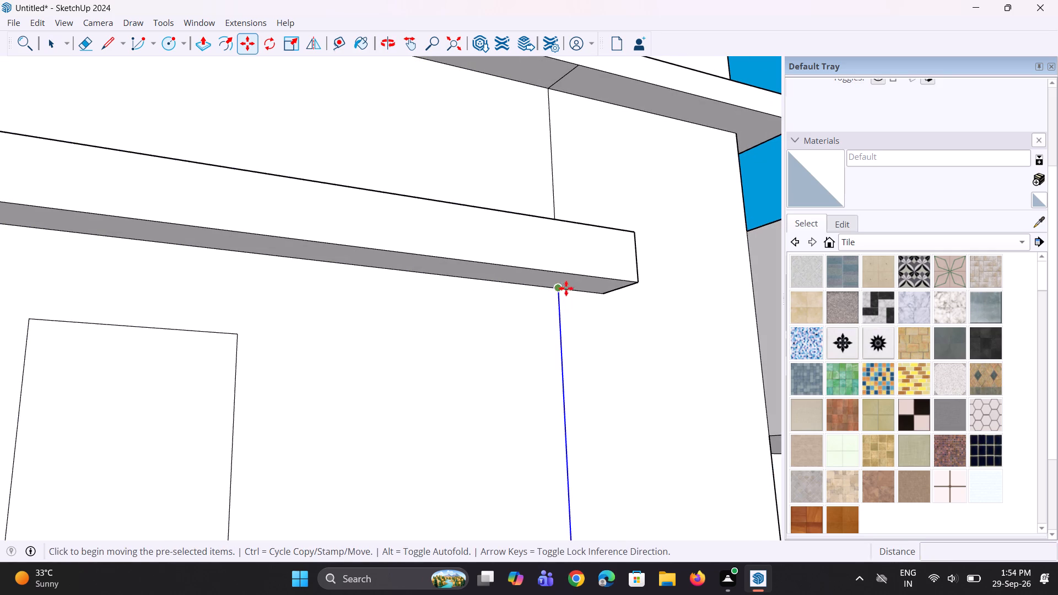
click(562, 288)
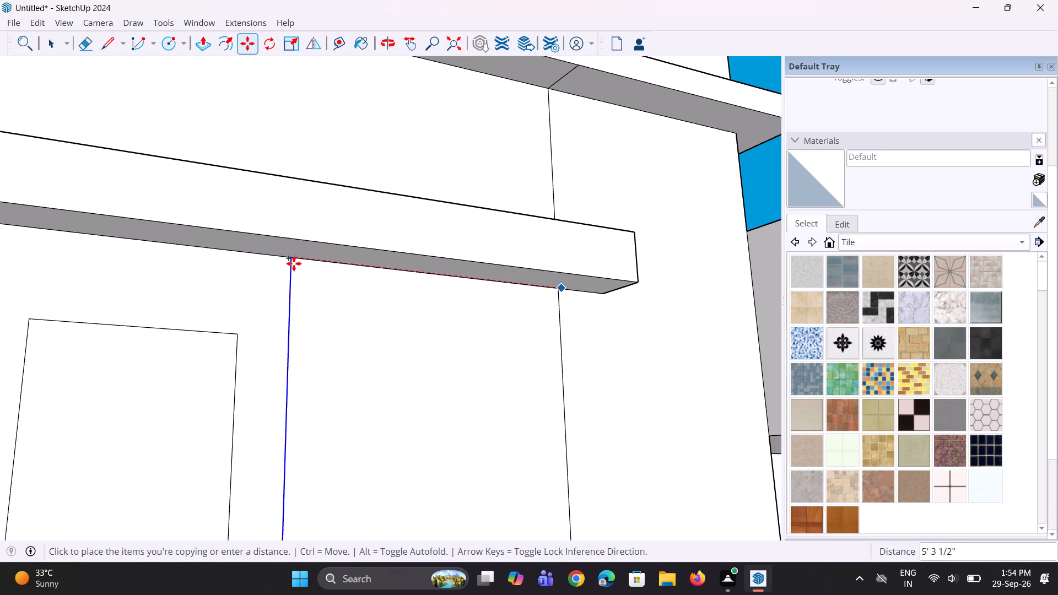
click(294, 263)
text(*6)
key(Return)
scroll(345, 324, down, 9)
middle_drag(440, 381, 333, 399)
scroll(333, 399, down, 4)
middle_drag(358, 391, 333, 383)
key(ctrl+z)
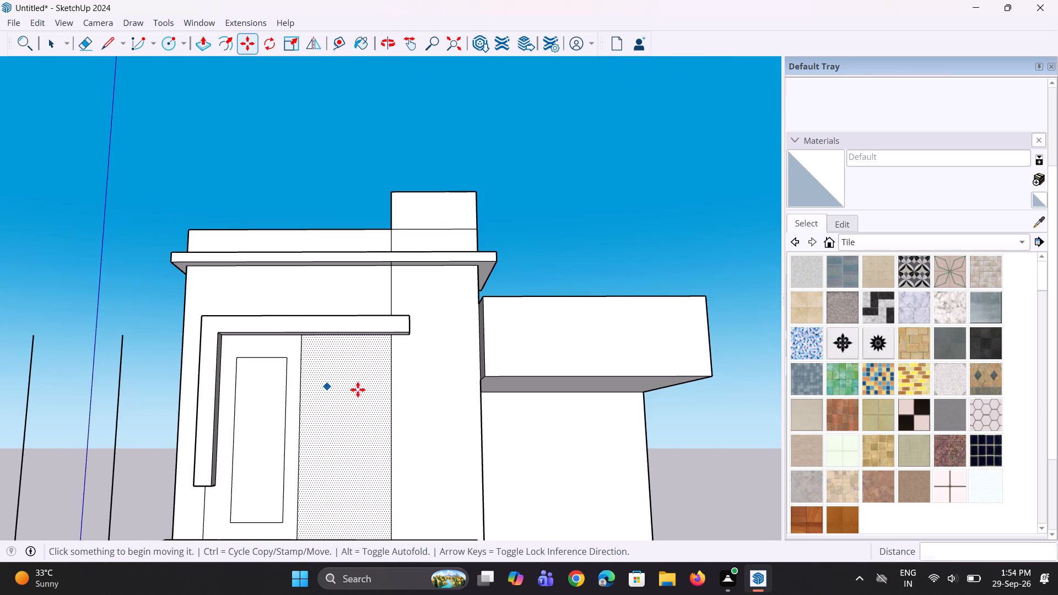
Copy the seam line below the arm about 5' 1/16" toward the tall rectangle and divide that distance into 6 equal spaces.
scroll(358, 390, down, 4)
middle_drag(365, 385, 352, 282)
scroll(345, 341, down, 4)
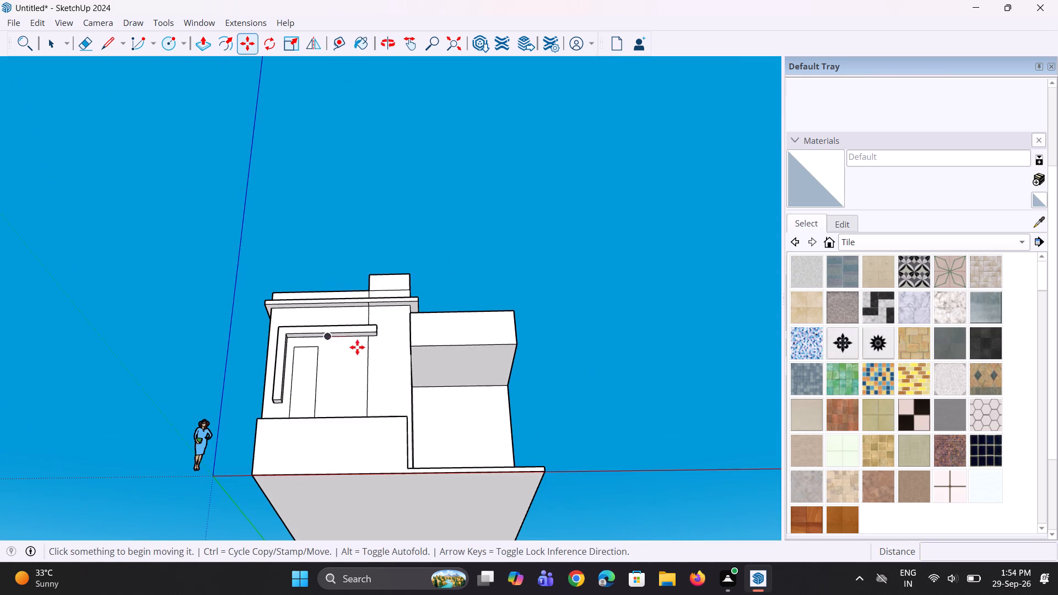
middle_drag(354, 352, 332, 419)
scroll(337, 394, up, 2)
middle_drag(339, 391, 306, 496)
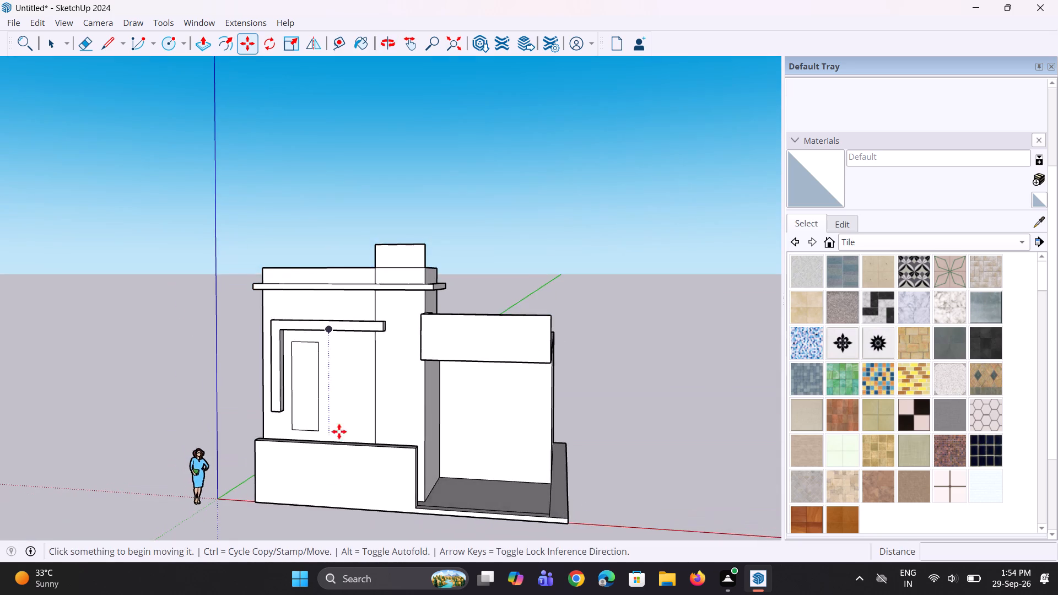
scroll(339, 399, up, 5)
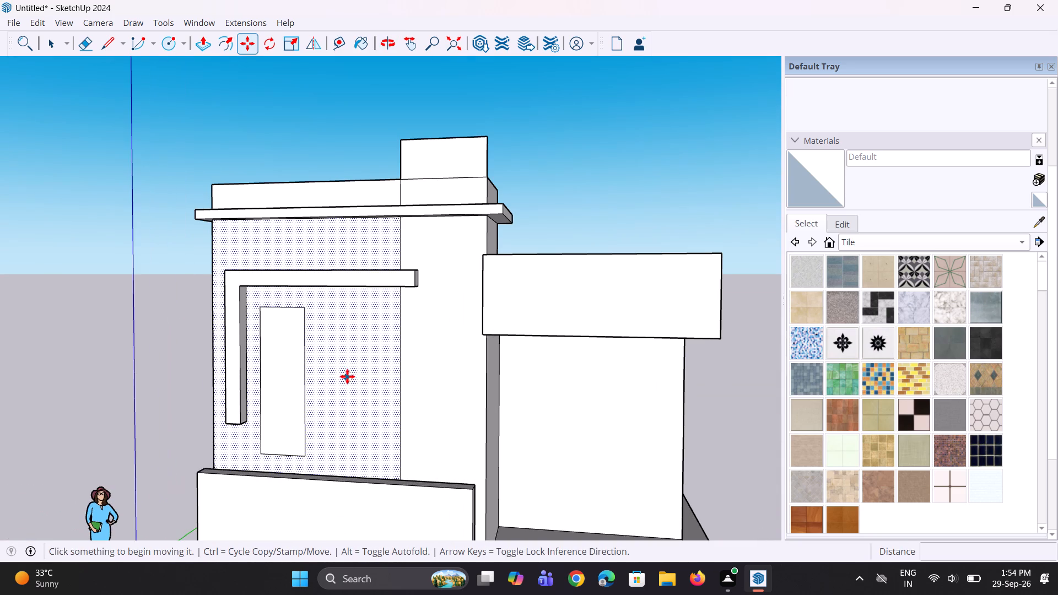
key(space)
key(space)
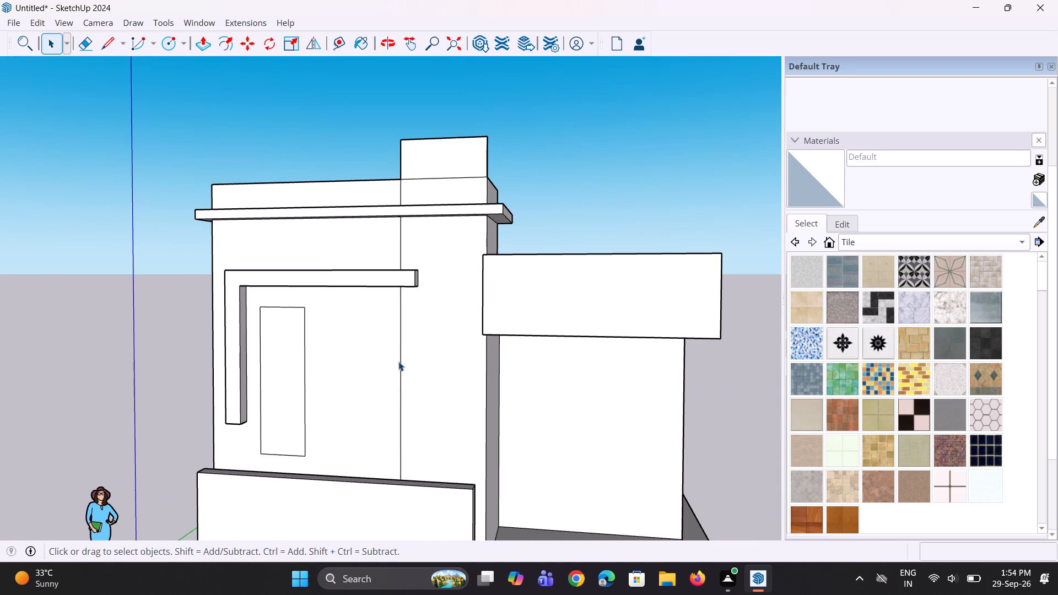
click(401, 363)
scroll(401, 360, up, 2)
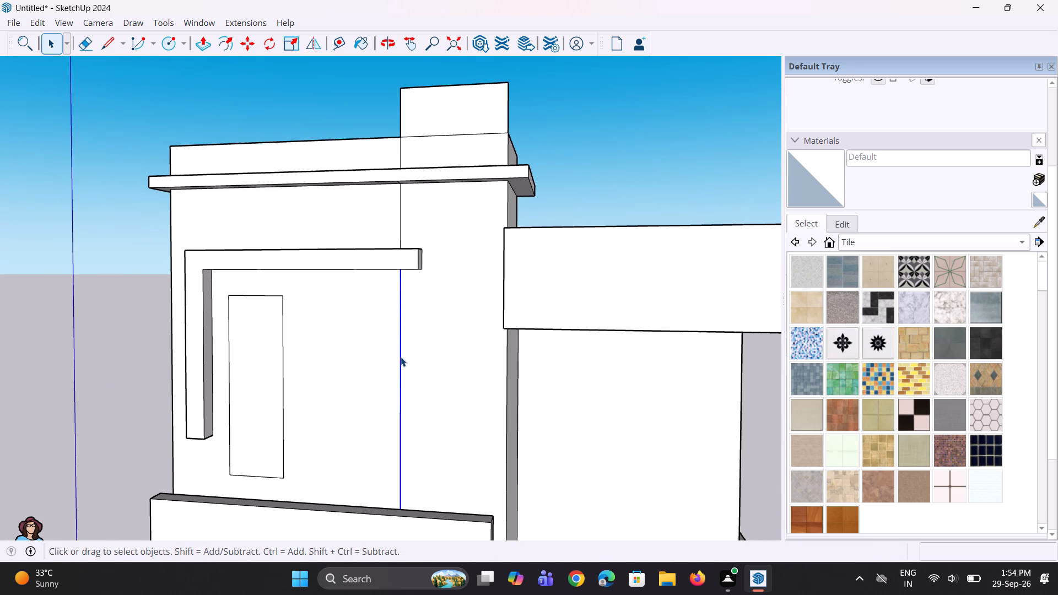
key(m)
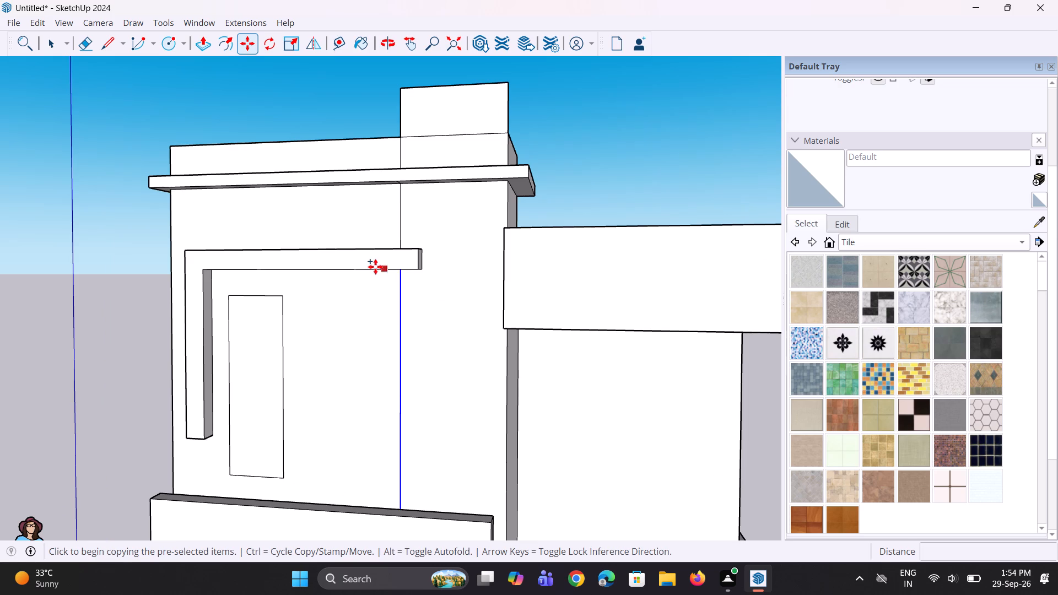
middle_drag(375, 267, 411, 170)
scroll(400, 241, up, 3)
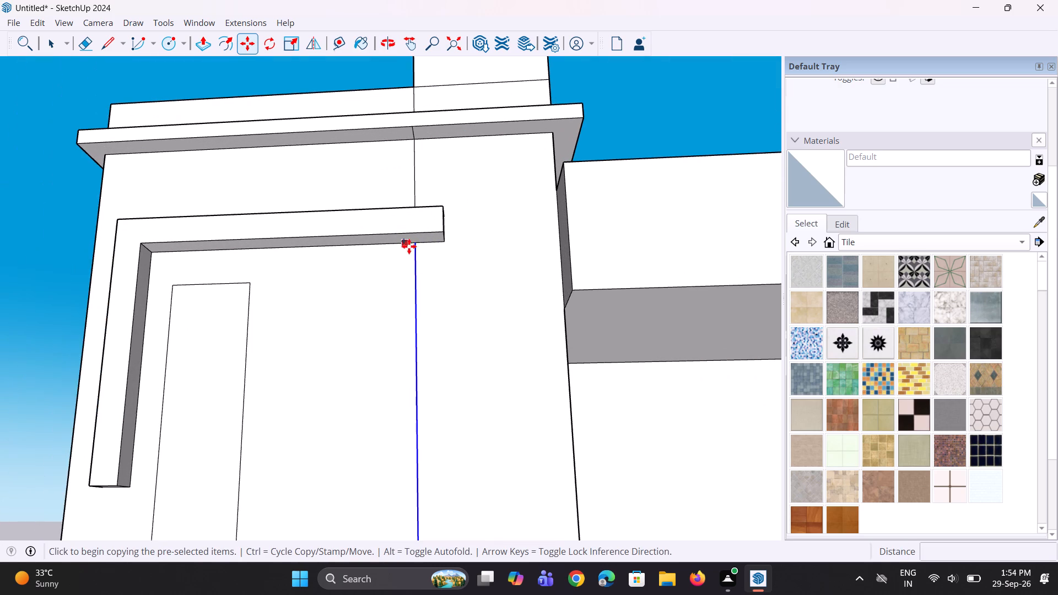
click(413, 243)
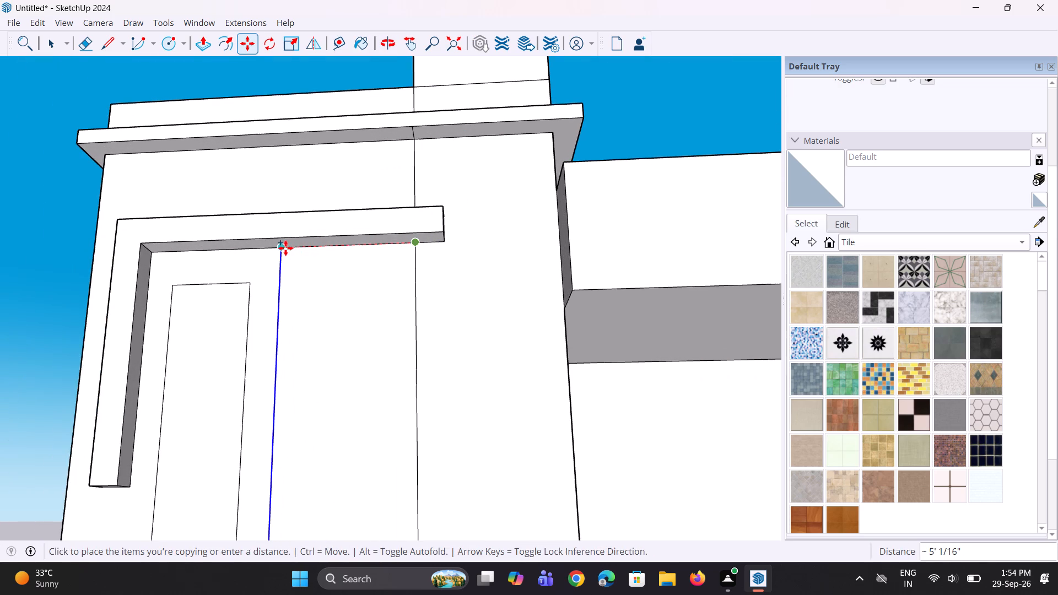
click(283, 250)
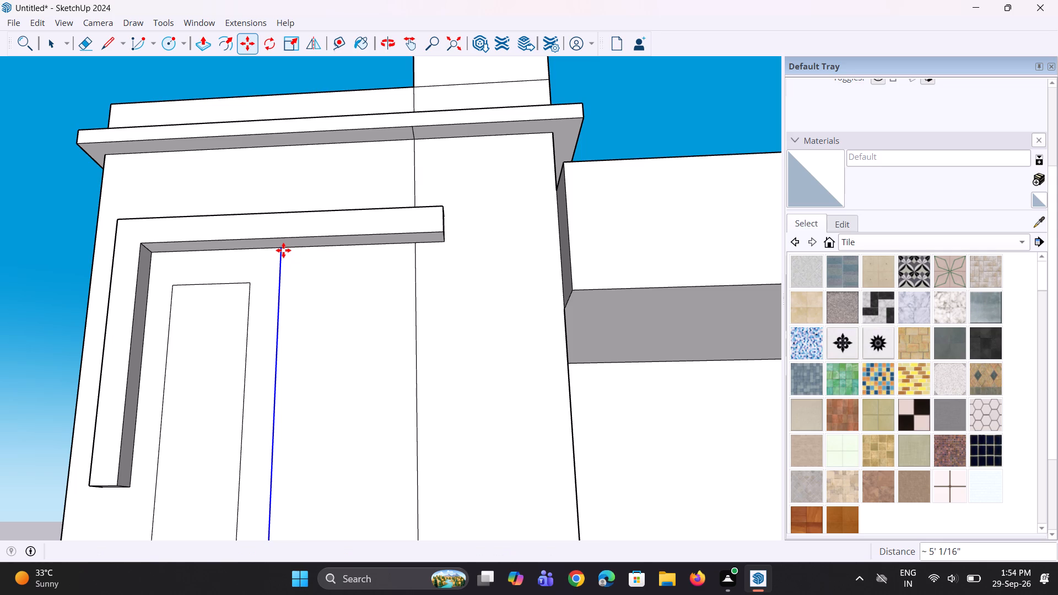
key(slash)
key(6)
key(Return)
scroll(353, 387, down, 5)
middle_drag(352, 371, 302, 339)
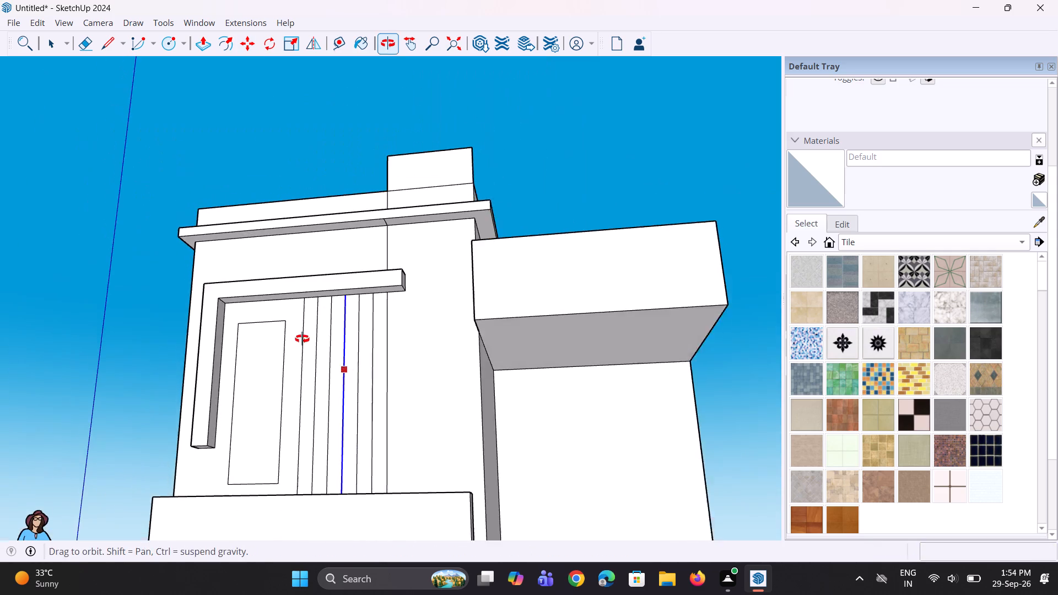
Examine the evenly spaced vertical lines under the L-shaped frame's arm from several angles and up close.
middle_drag(302, 339, 298, 335)
scroll(410, 383, down, 2)
middle_drag(1054, 594, 402, 32)
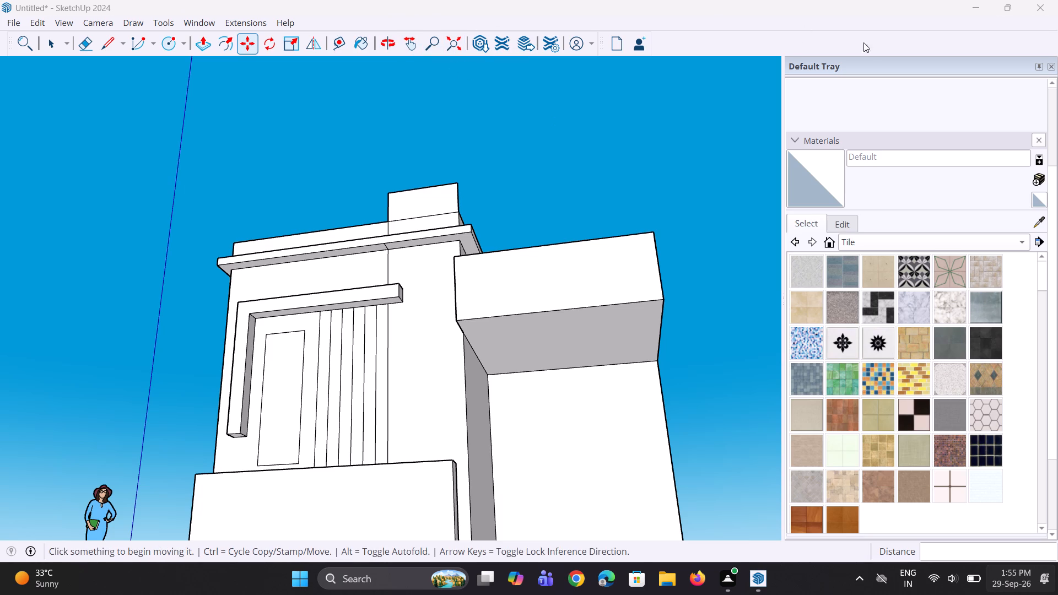
scroll(584, 204, down, 7)
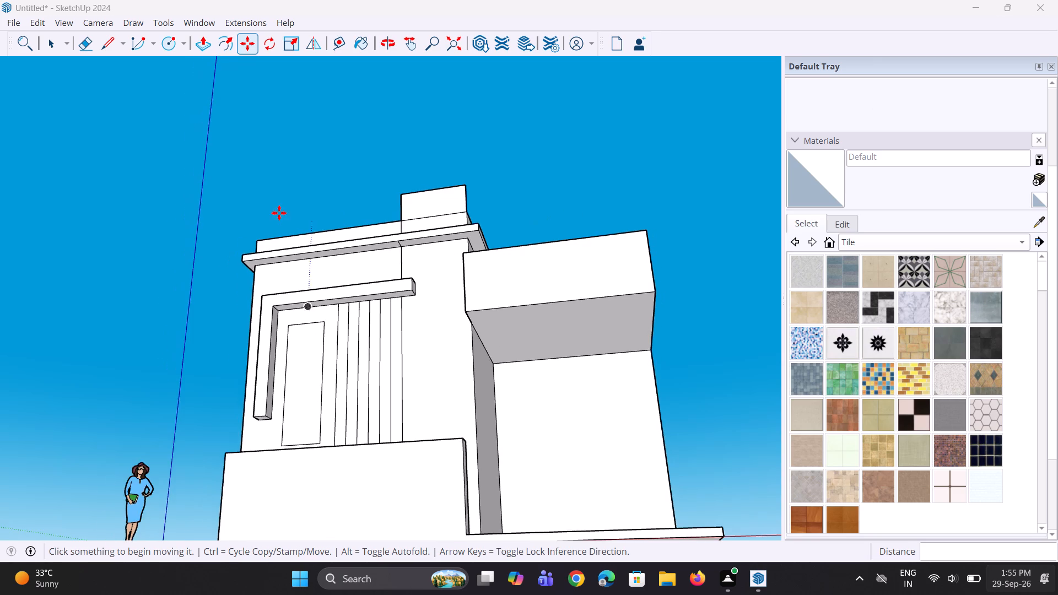
middle_drag(279, 213, 554, 504)
scroll(455, 382, down, 1)
middle_drag(455, 382, 382, 272)
scroll(320, 378, up, 4)
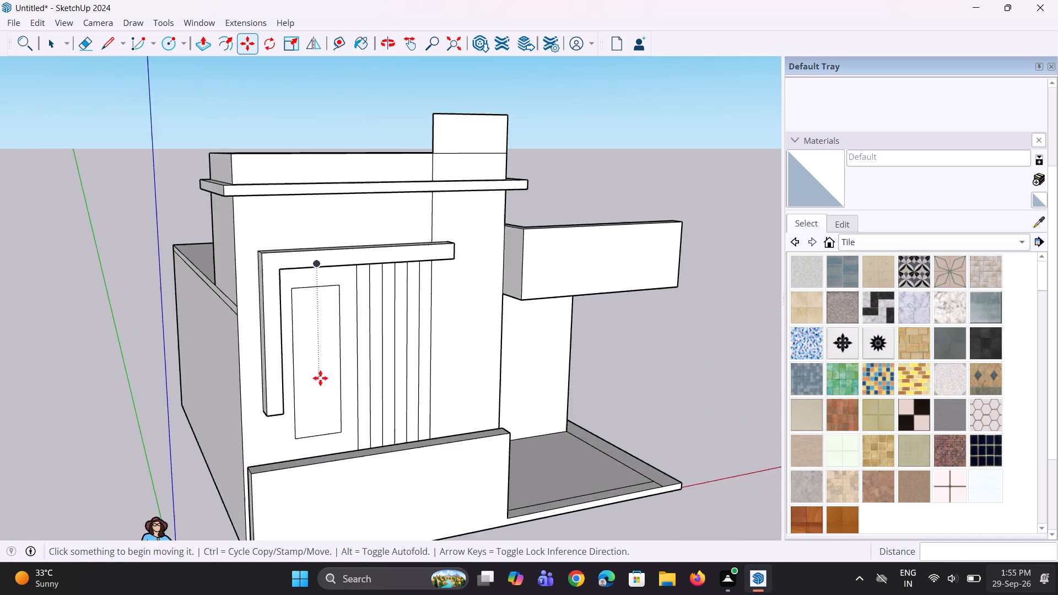
middle_drag(374, 380, 208, 349)
scroll(374, 380, up, 1)
scroll(314, 380, up, 3)
middle_drag(309, 385, 317, 386)
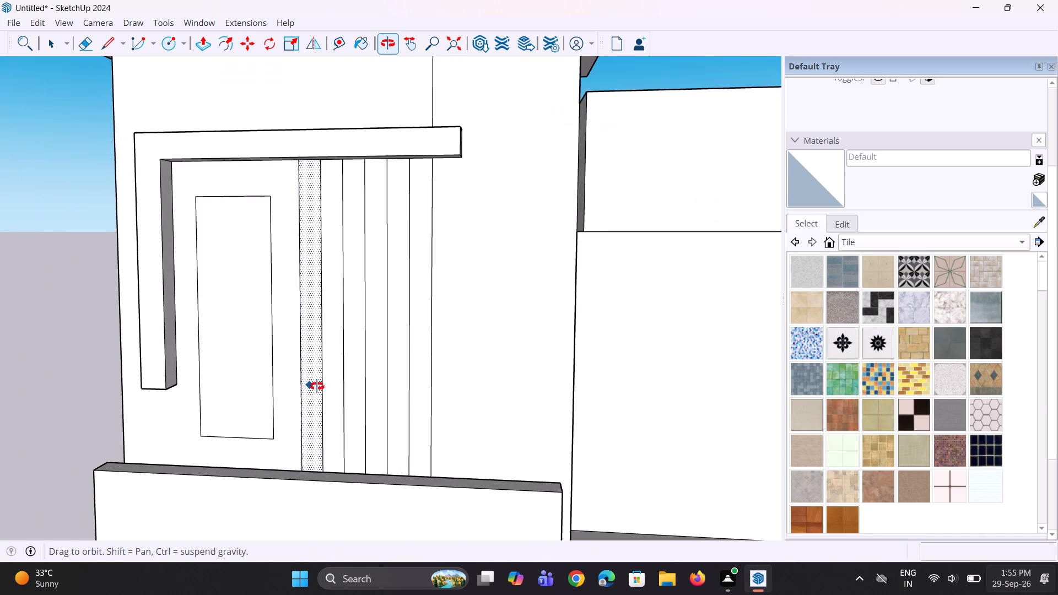
middle_drag(317, 386, 385, 384)
scroll(315, 347, up, 2)
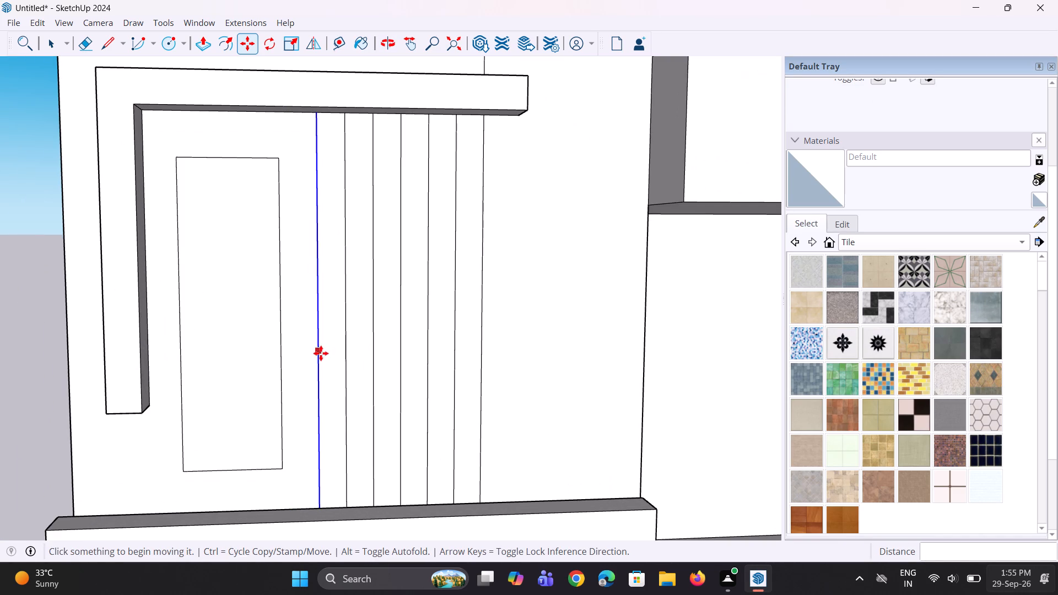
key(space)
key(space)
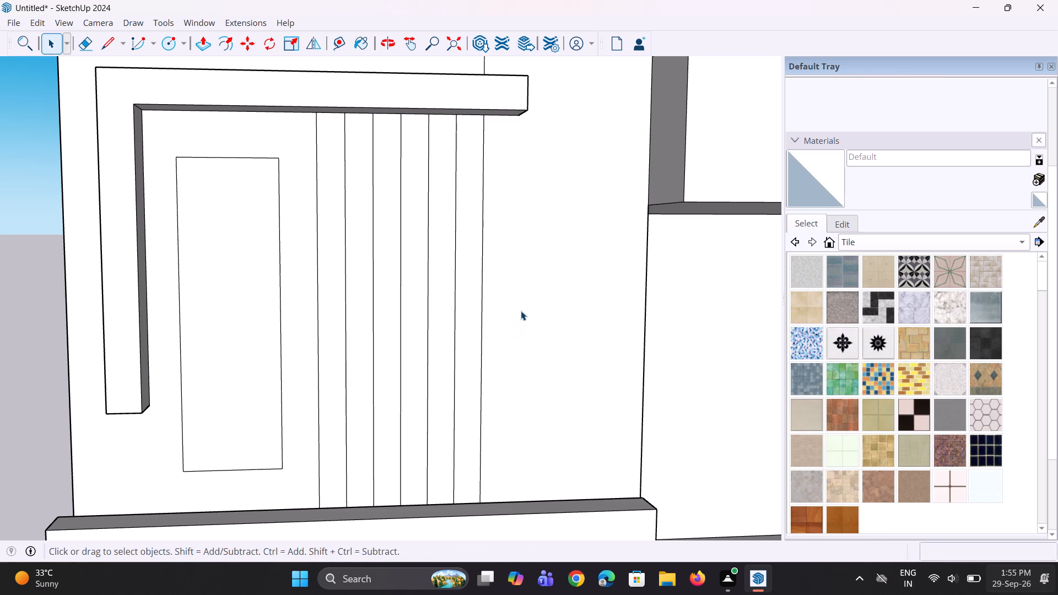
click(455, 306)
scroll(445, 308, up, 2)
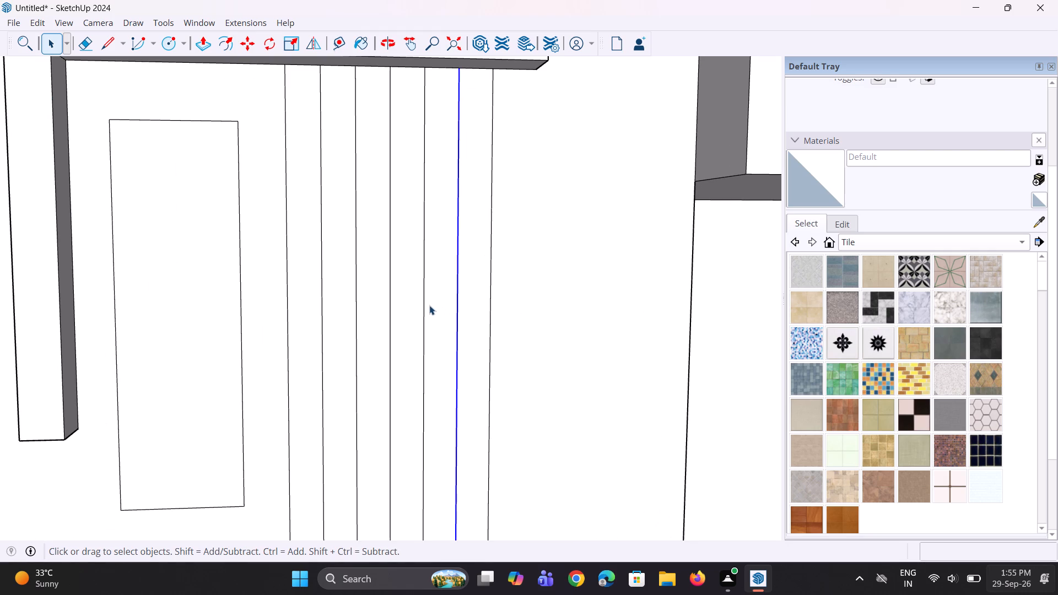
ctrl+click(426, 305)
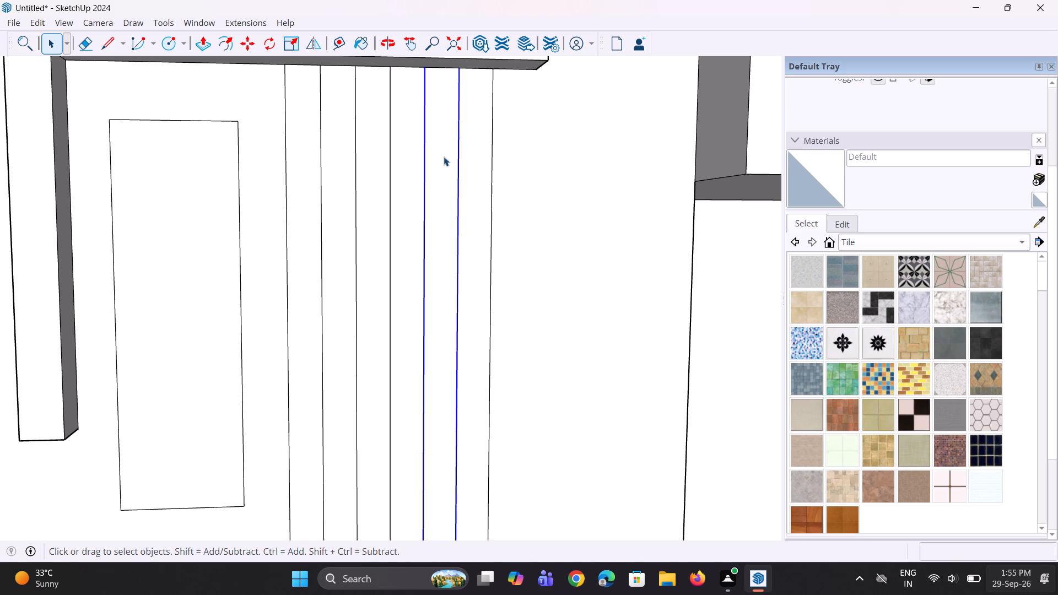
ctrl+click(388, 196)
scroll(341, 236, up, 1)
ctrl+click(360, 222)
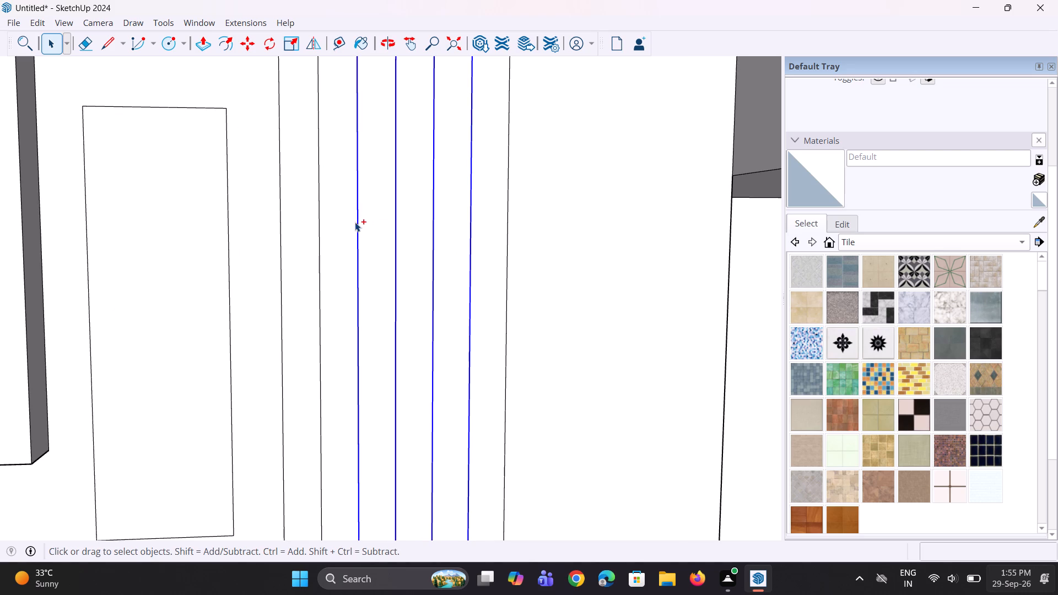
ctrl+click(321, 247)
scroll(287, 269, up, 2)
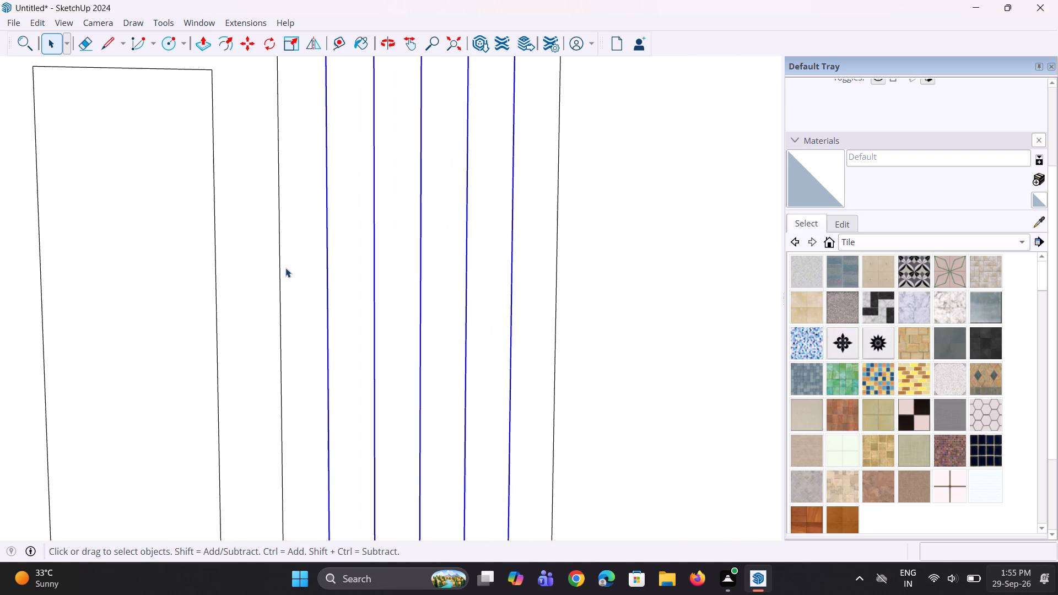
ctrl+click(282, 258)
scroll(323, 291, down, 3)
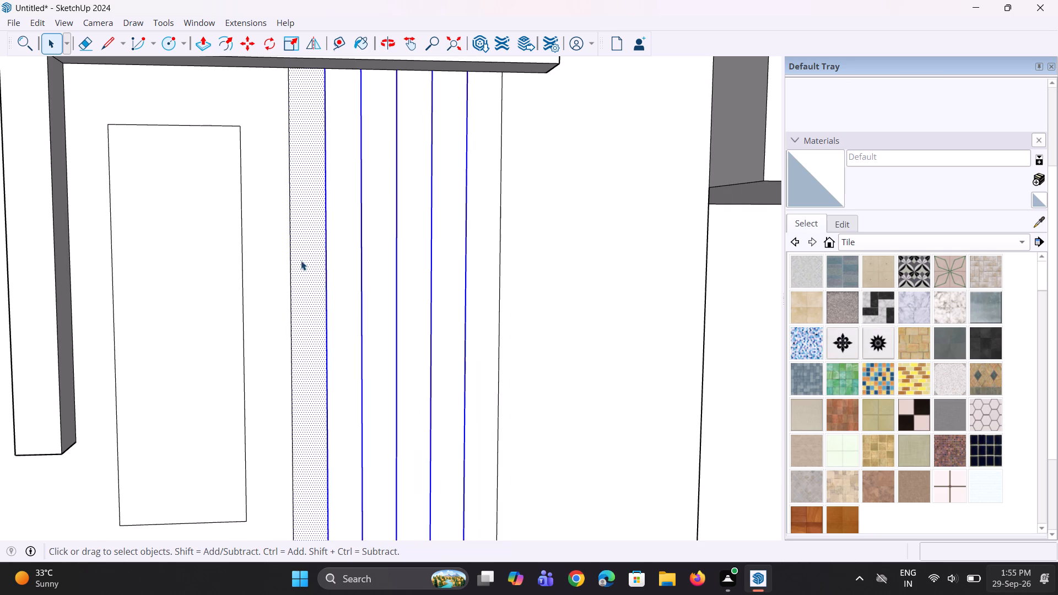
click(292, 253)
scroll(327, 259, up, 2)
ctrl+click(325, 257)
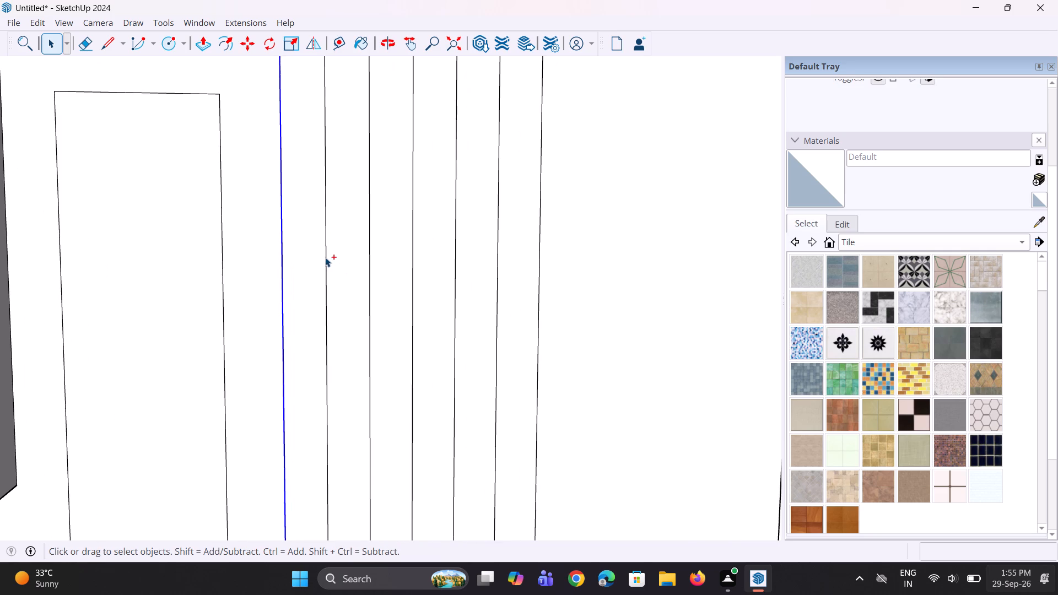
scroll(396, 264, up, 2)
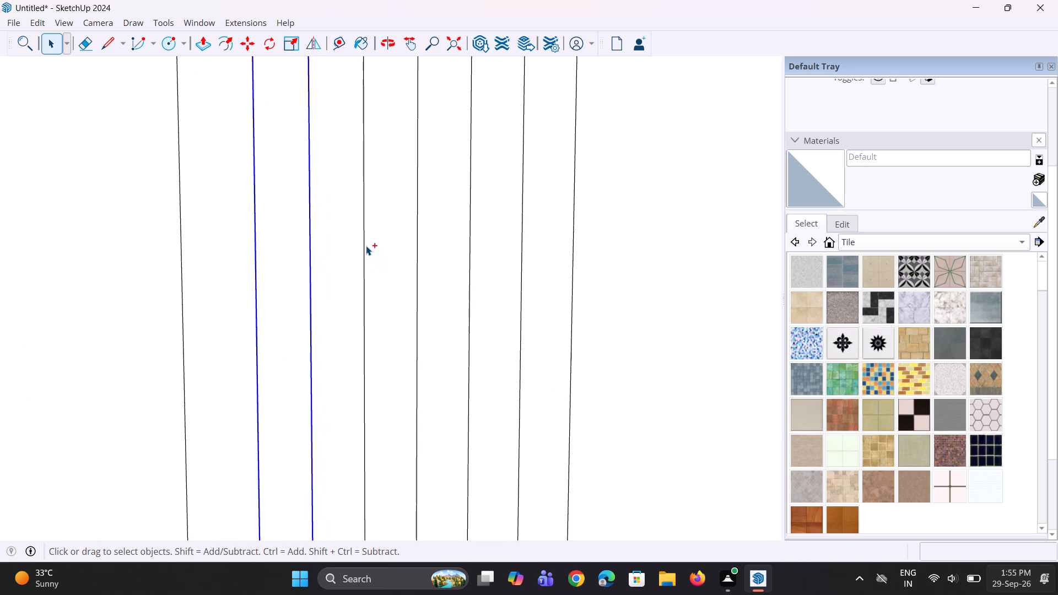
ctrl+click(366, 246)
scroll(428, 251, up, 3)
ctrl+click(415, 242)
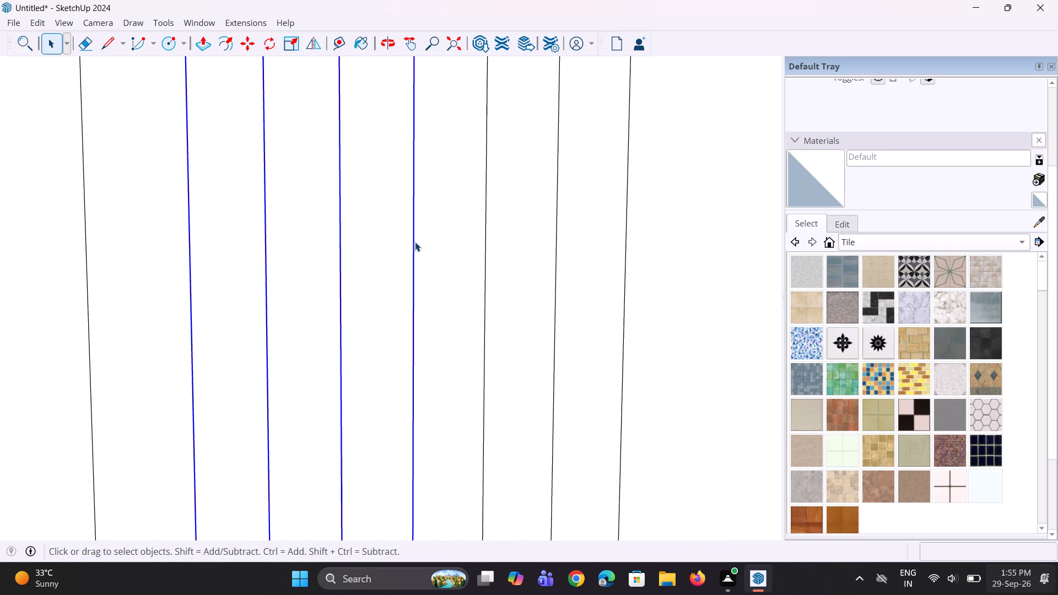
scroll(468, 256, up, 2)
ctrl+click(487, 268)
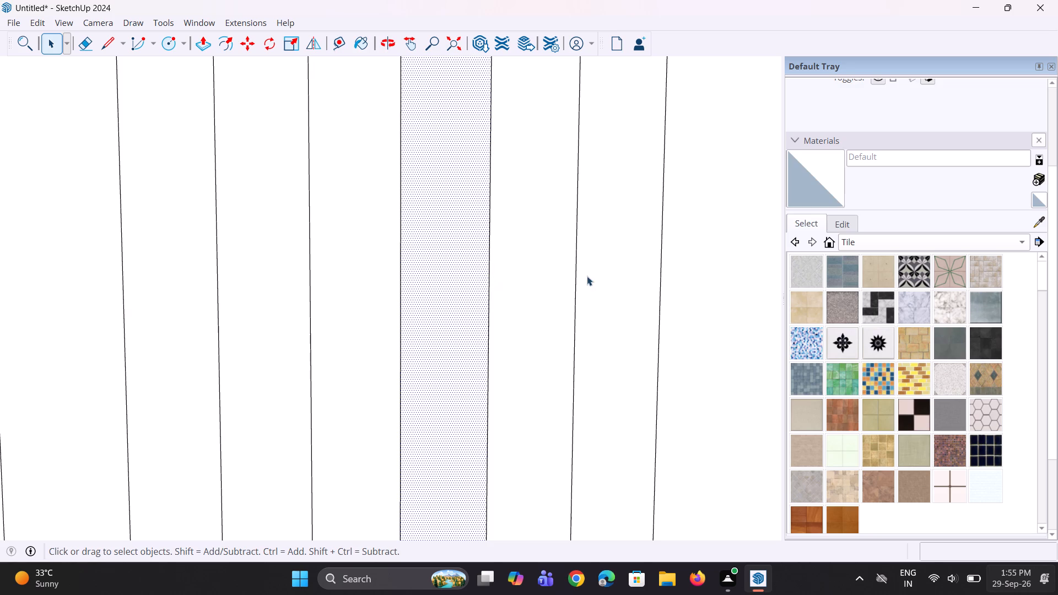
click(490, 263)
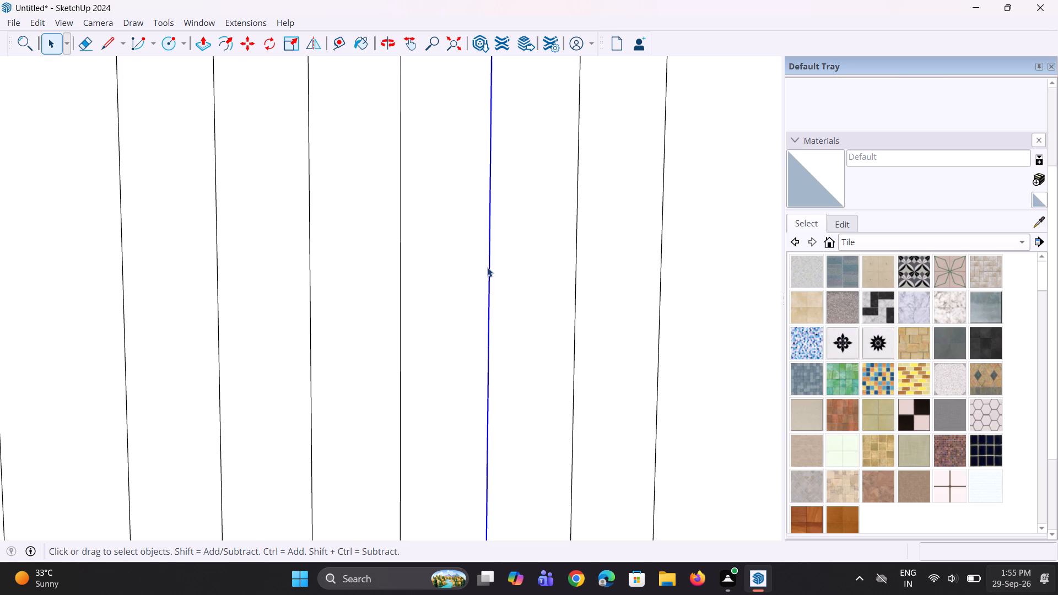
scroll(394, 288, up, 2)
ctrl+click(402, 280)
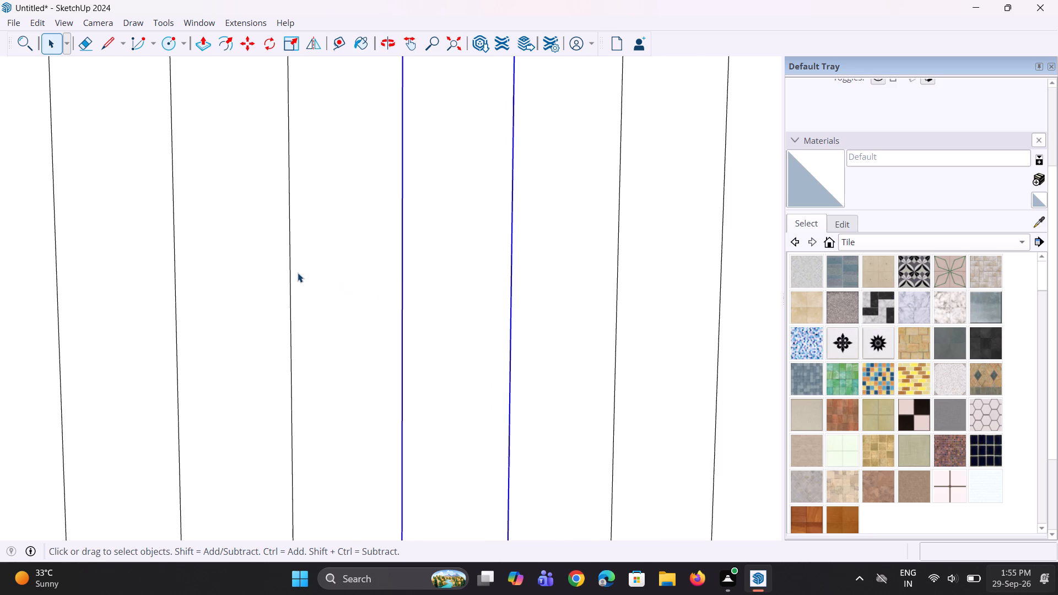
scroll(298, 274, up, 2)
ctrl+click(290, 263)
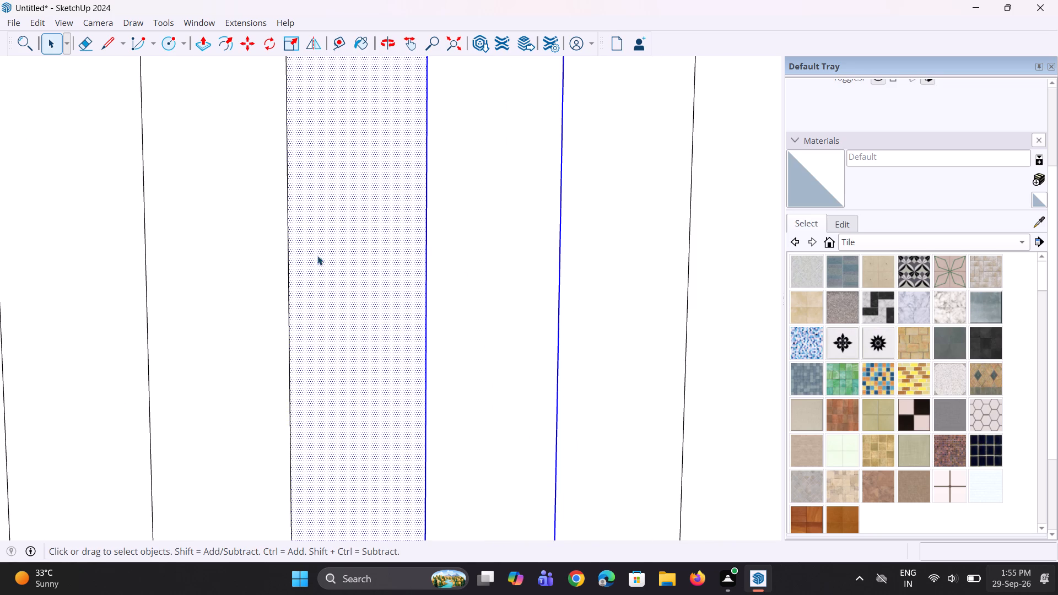
Select all seven vertical lines beneath the L-shaped frame's arm and copy them 0.4" toward the tall rectangle.
click(289, 245)
scroll(396, 268, up, 2)
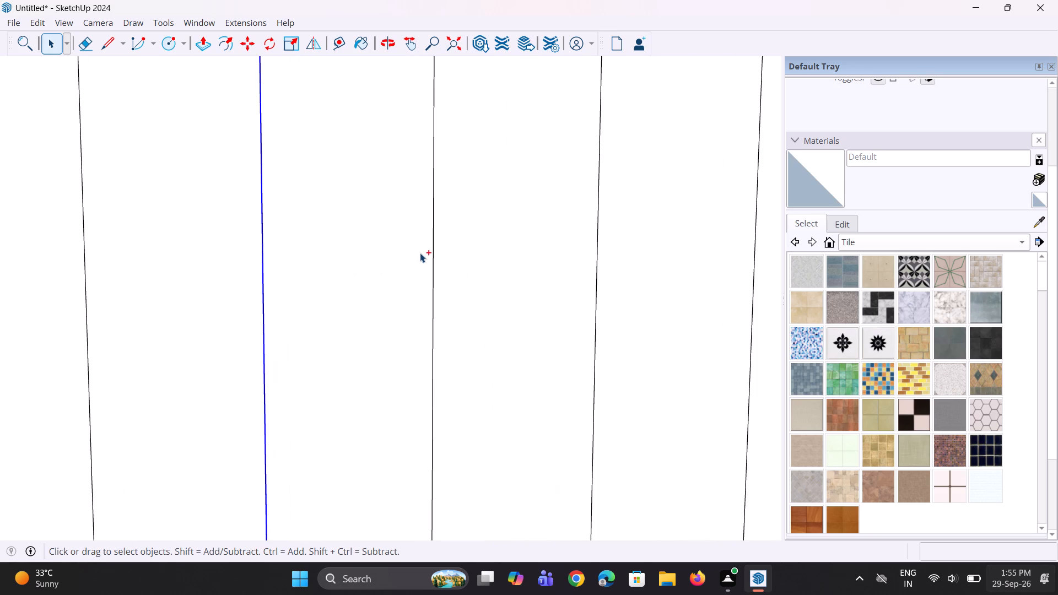
ctrl+click(433, 257)
scroll(441, 288, down, 9)
scroll(522, 285, up, 2)
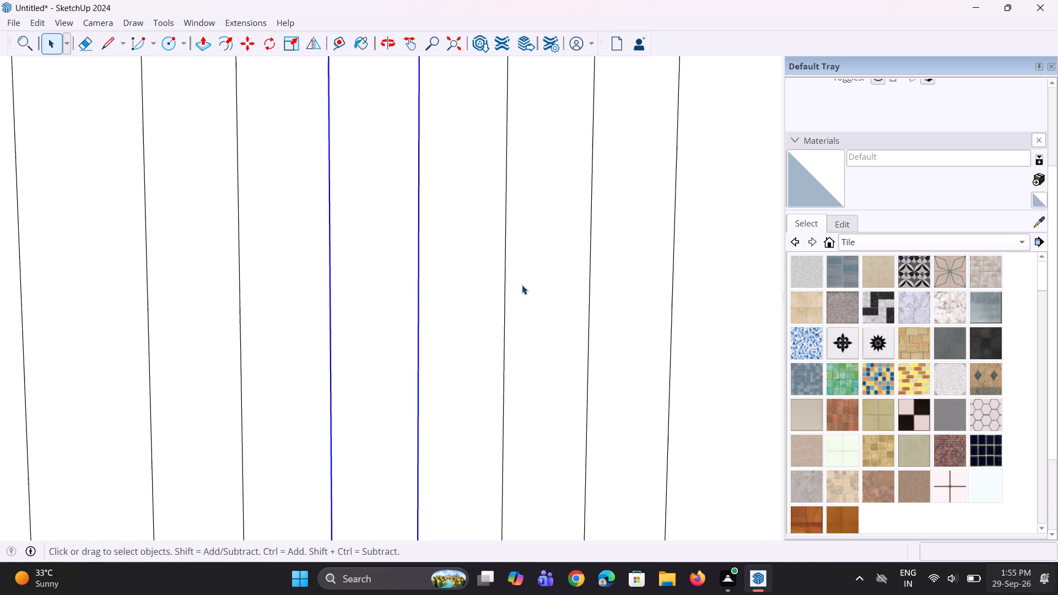
ctrl+click(506, 270)
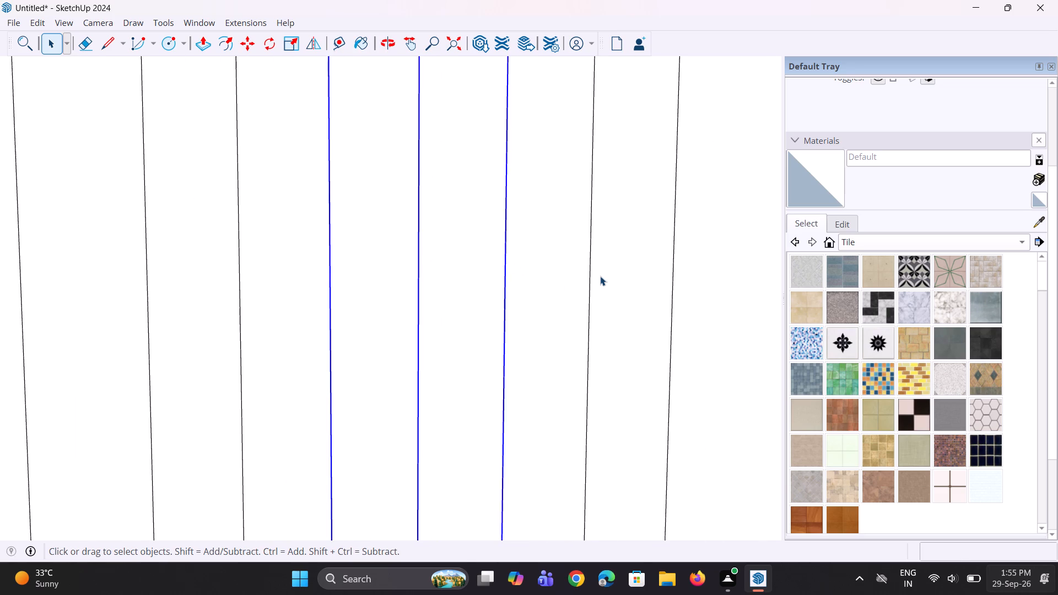
scroll(600, 276, up, 3)
ctrl+click(589, 264)
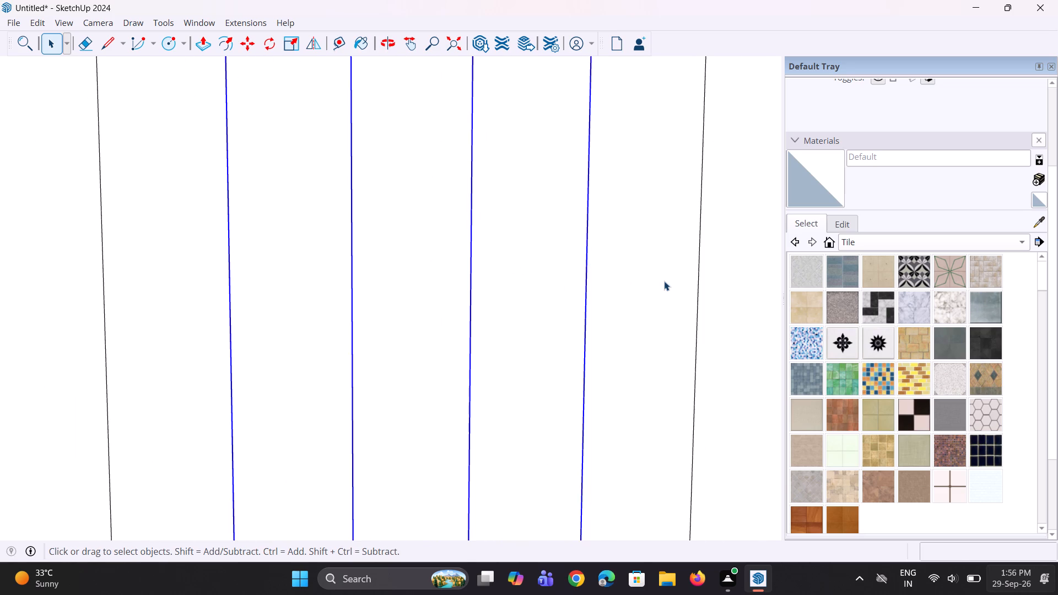
scroll(667, 281, up, 1)
ctrl+click(701, 291)
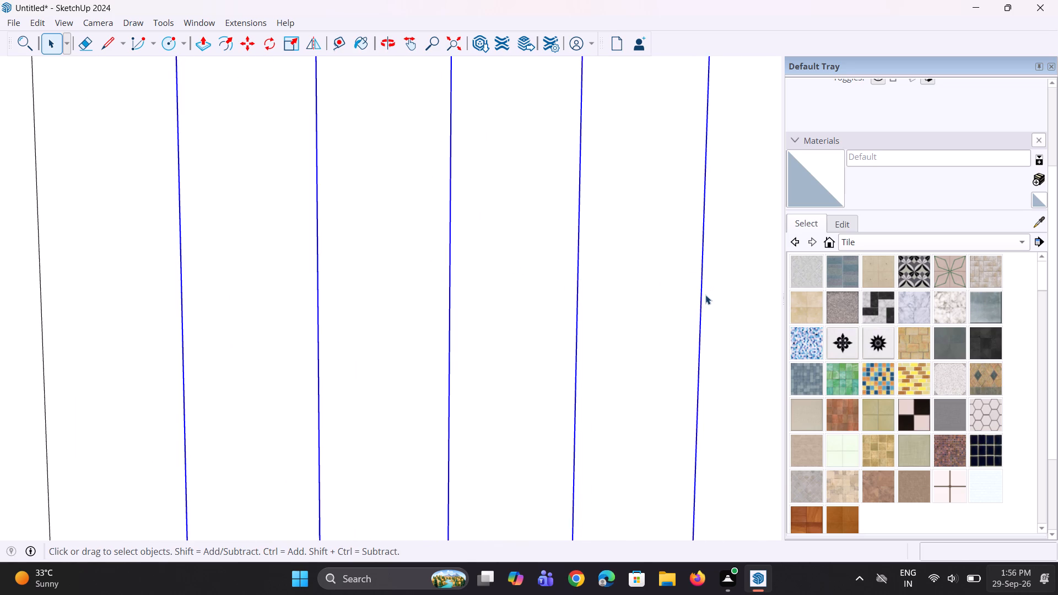
scroll(705, 295, down, 16)
scroll(427, 286, up, 2)
scroll(467, 261, up, 3)
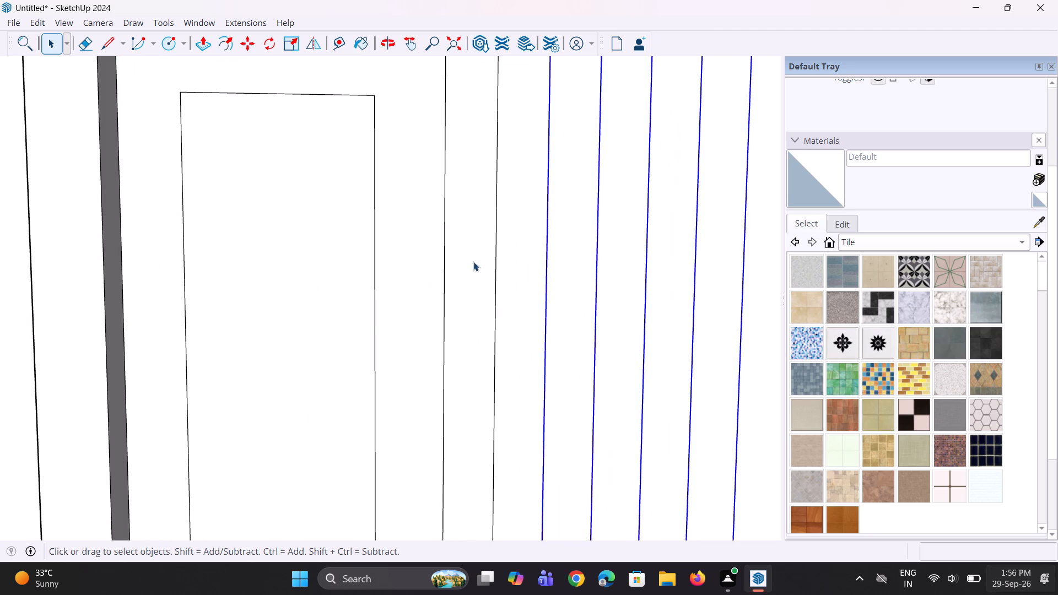
ctrl+click(496, 287)
scroll(425, 311, up, 2)
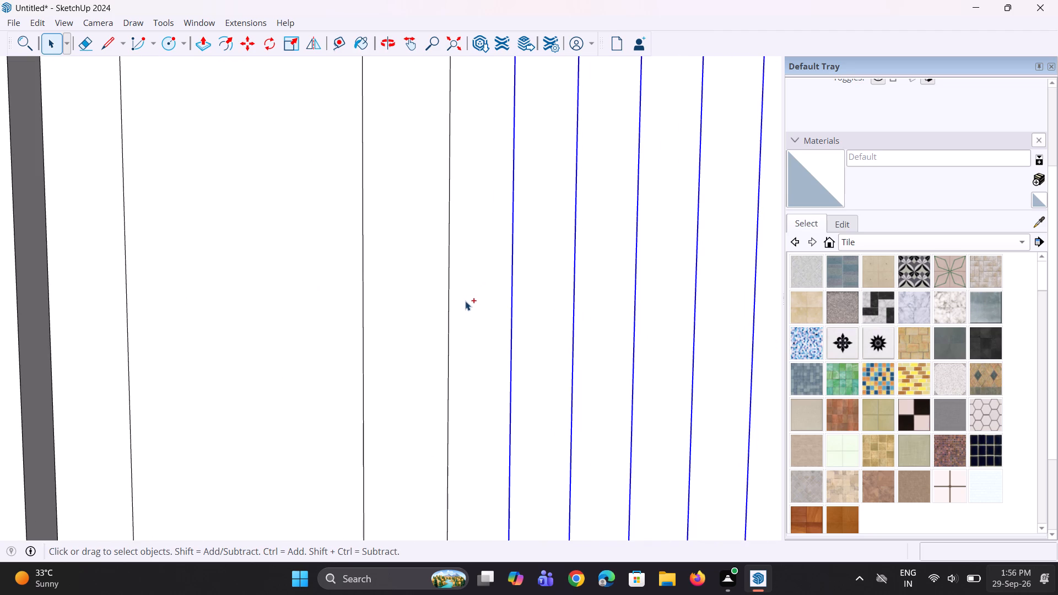
ctrl+click(448, 285)
scroll(466, 359, down, 4)
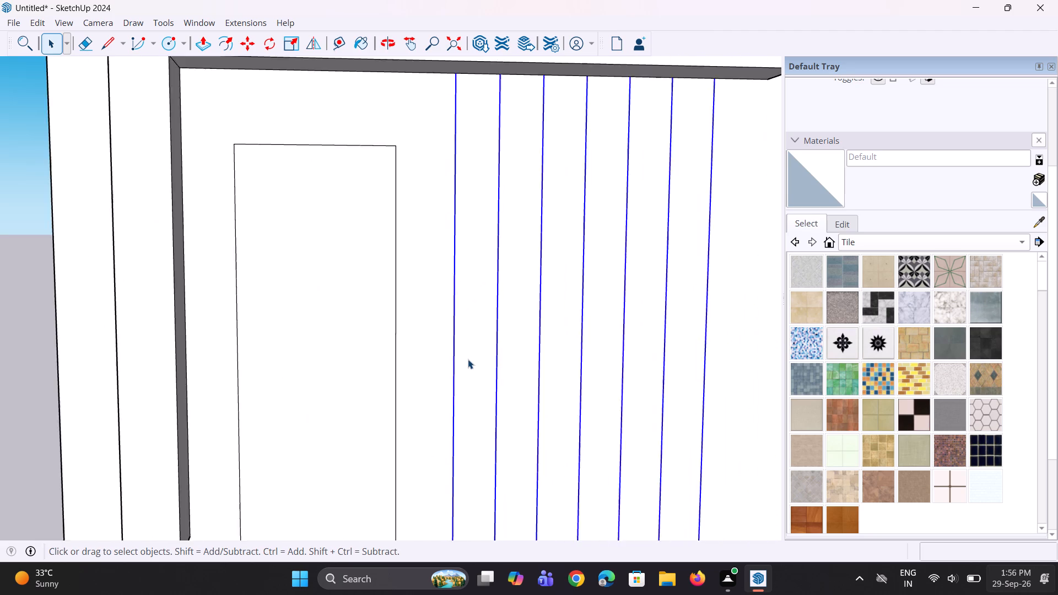
scroll(468, 359, down, 3)
middle_drag(466, 332, 478, 244)
scroll(472, 148, up, 7)
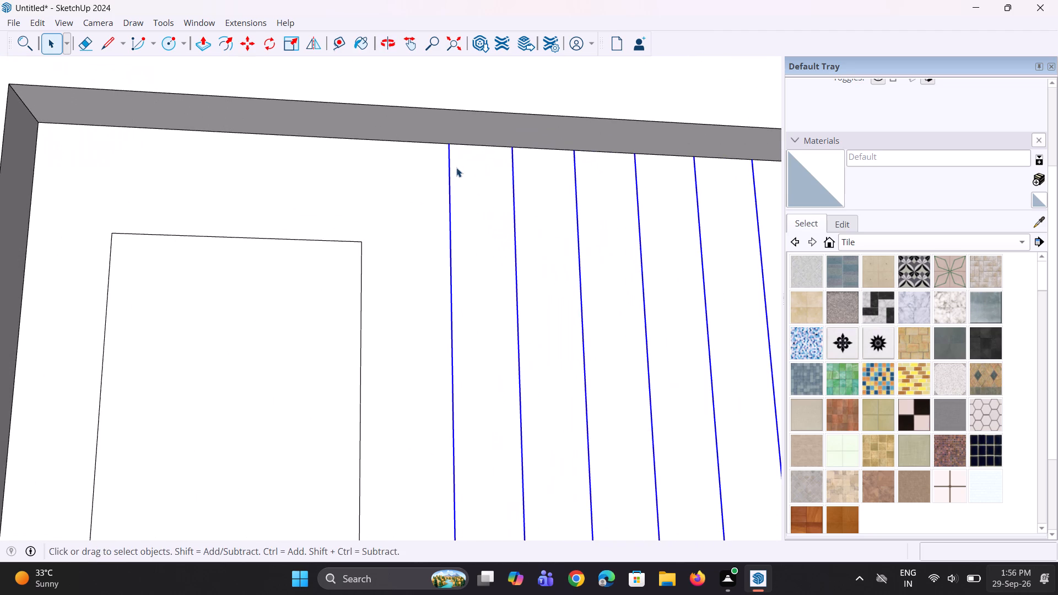
key(m)
scroll(455, 159, up, 2)
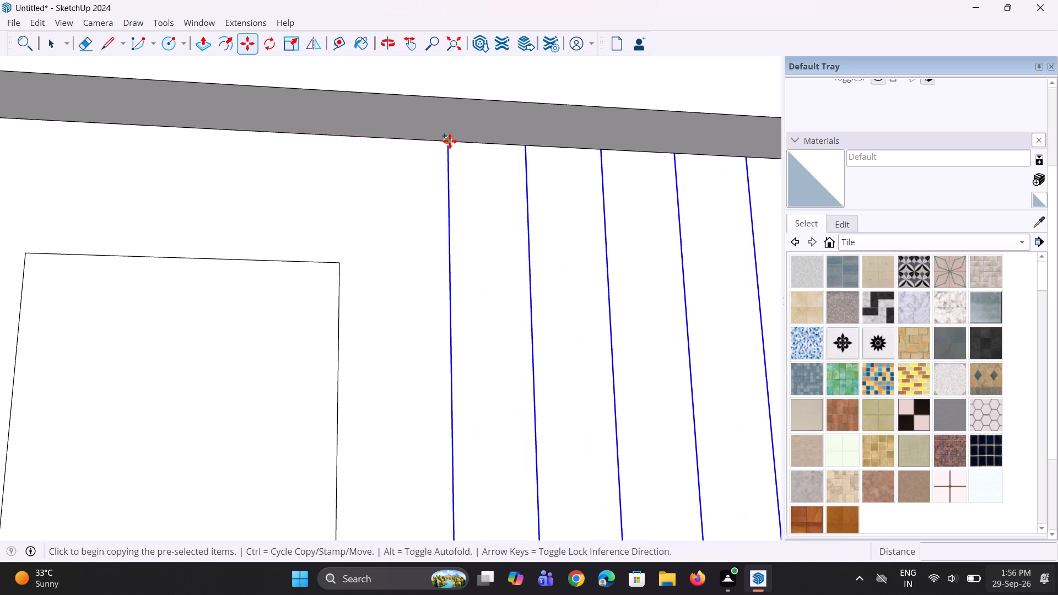
click(449, 141)
text(0.4")
key(Return)
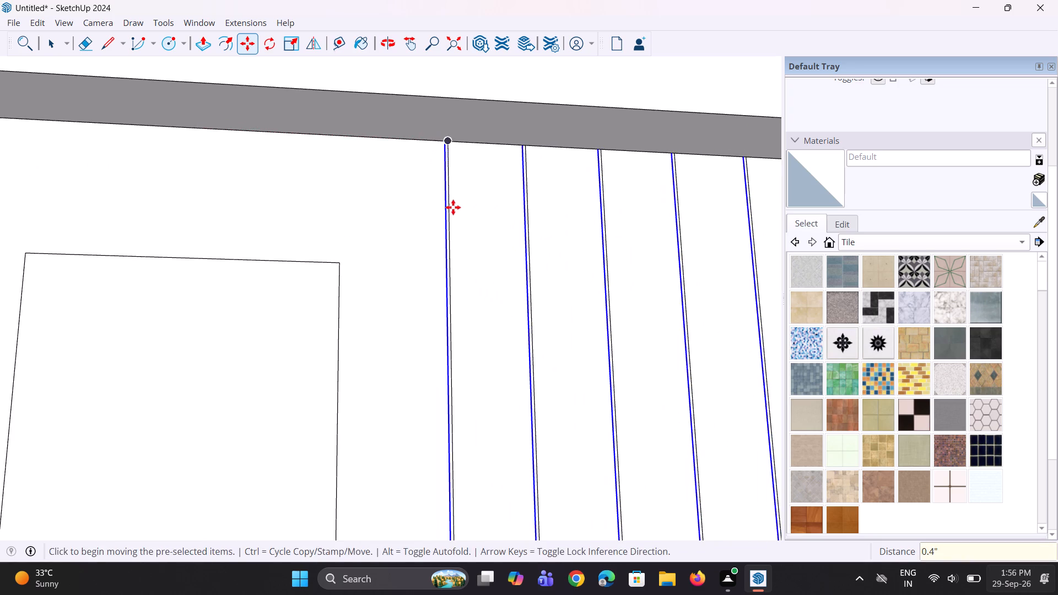
middle_drag(462, 224, 466, 251)
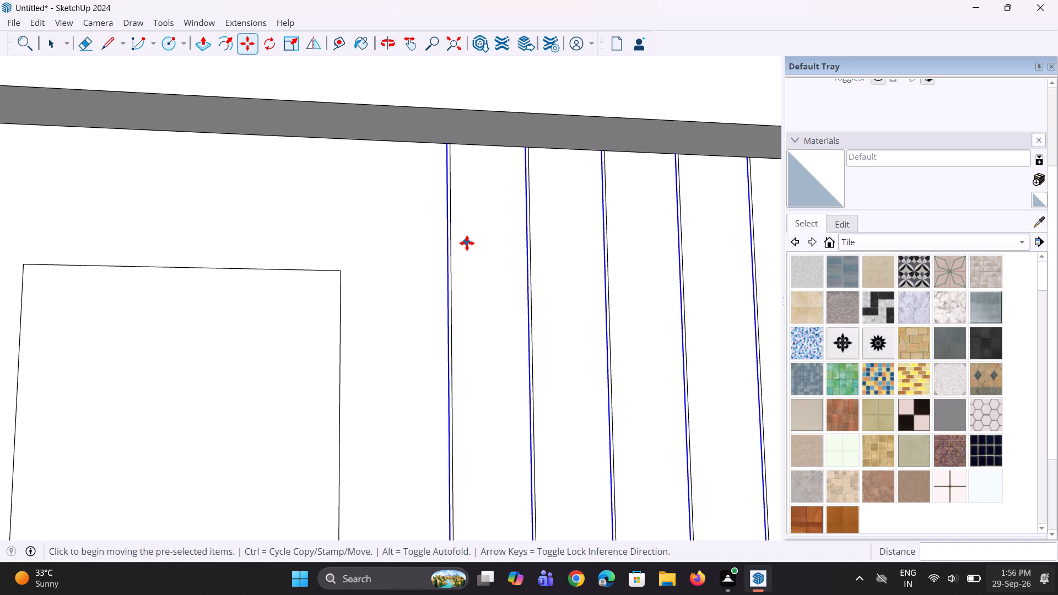
key(space)
key(space)
click(430, 247)
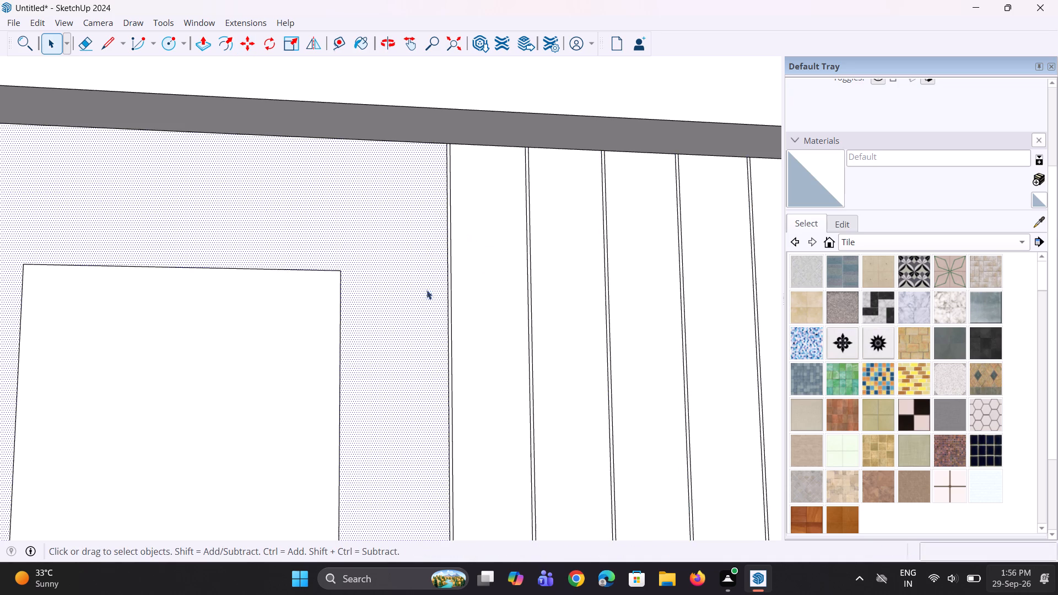
scroll(427, 301, down, 15)
click(683, 174)
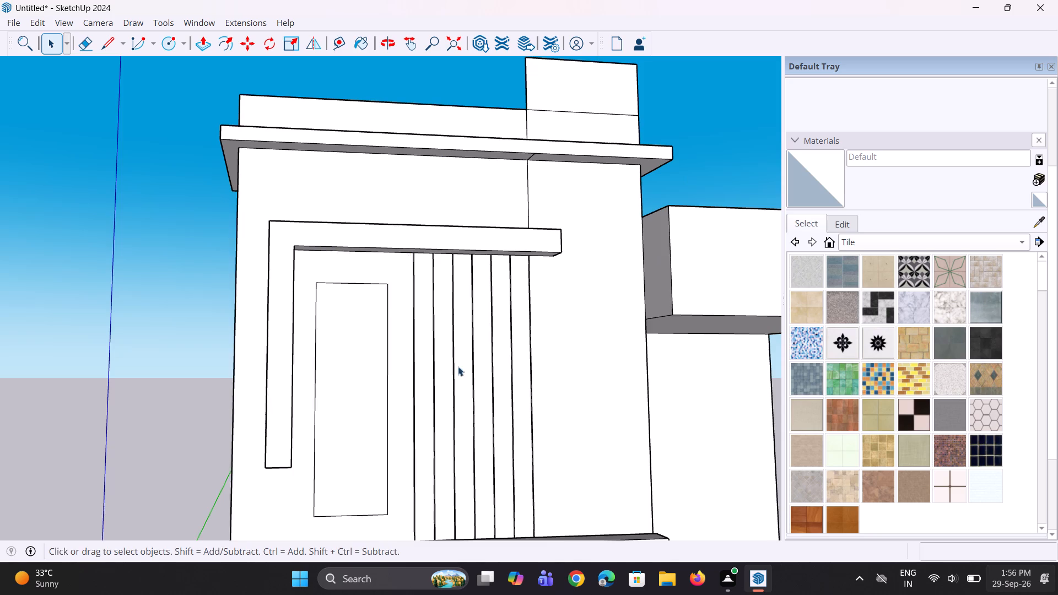
Push the narrow strip nearest the arm's free end 0.3" into the wall to form a groove.
middle_drag(458, 367, 457, 378)
scroll(521, 309, up, 7)
middle_drag(507, 291, 462, 269)
scroll(538, 211, up, 7)
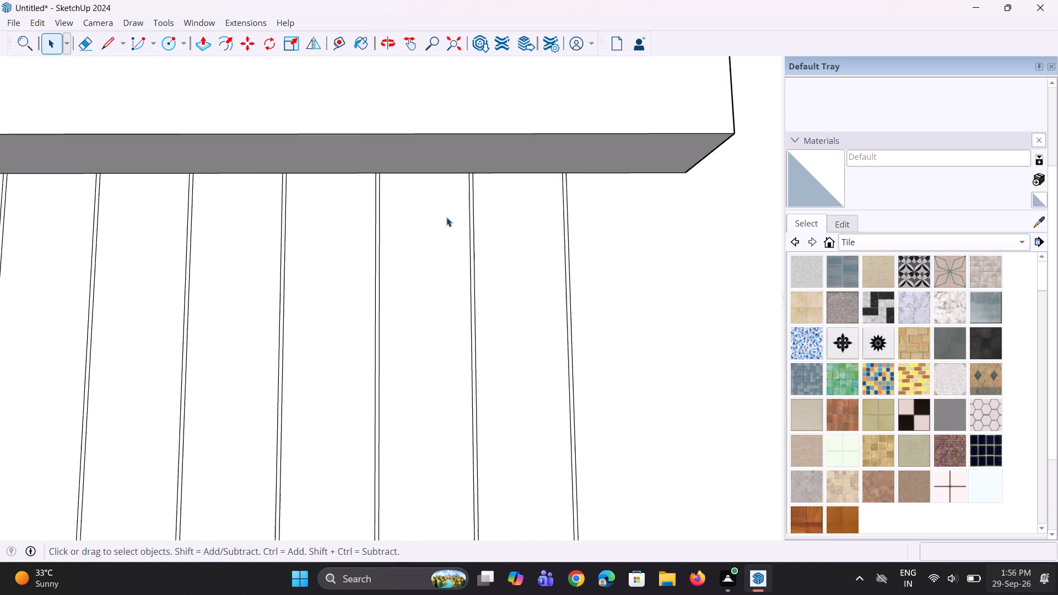
scroll(446, 217, up, 4)
key(p)
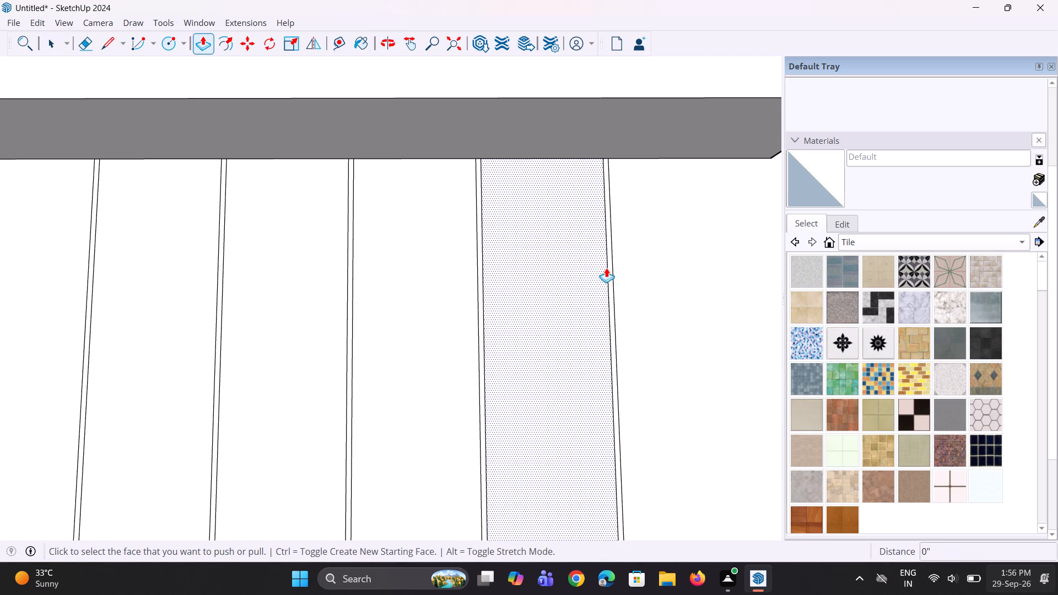
click(612, 273)
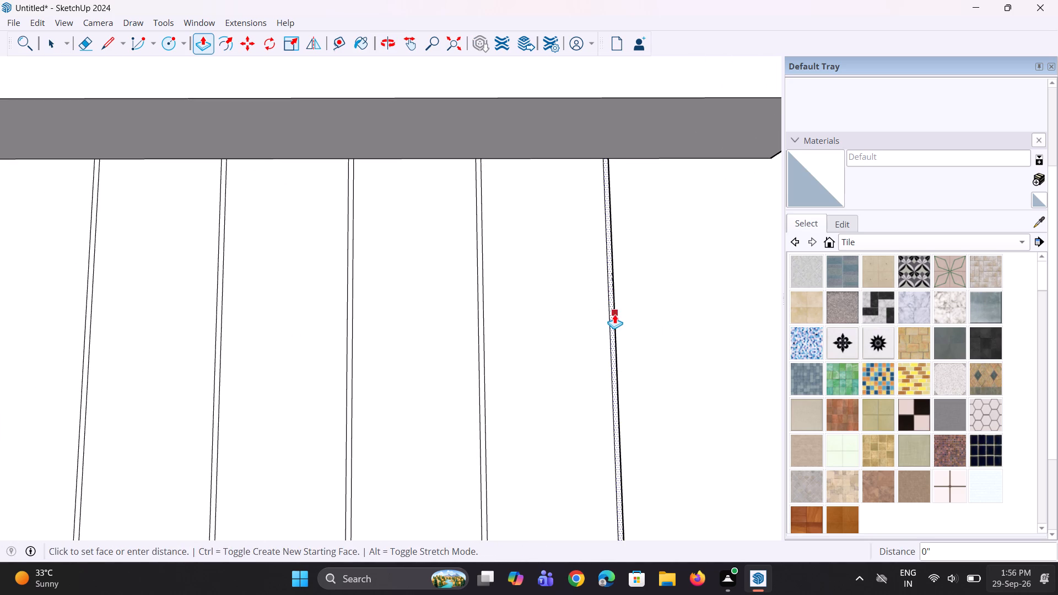
middle_drag(626, 317, 402, 323)
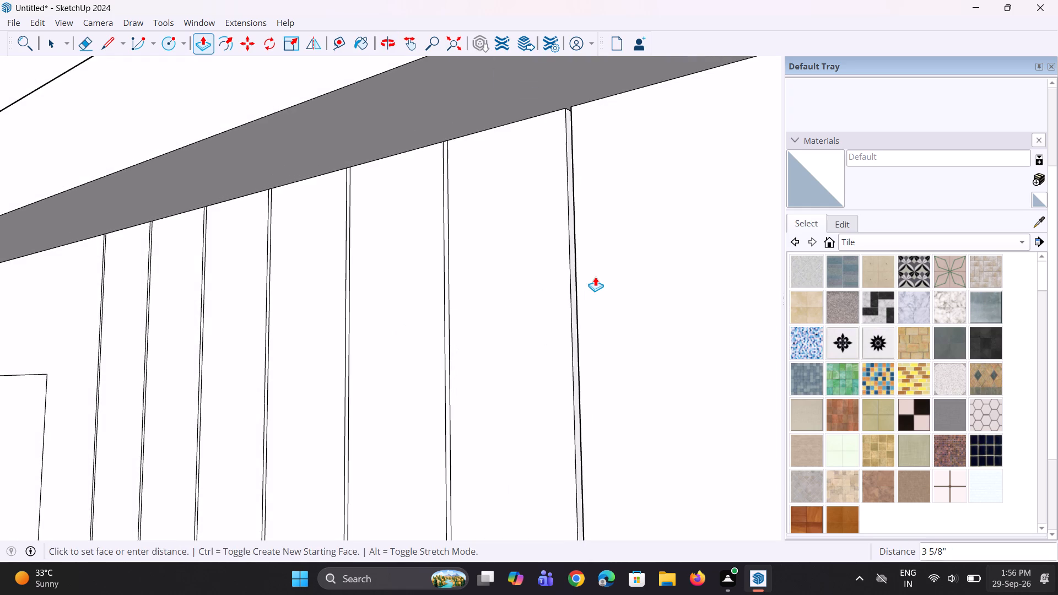
text(0.3")
key(Return)
Apply the same 0.3" inward push to the remaining six narrow strips beneath the L-shaped frame's arm.
middle_drag(480, 285, 574, 285)
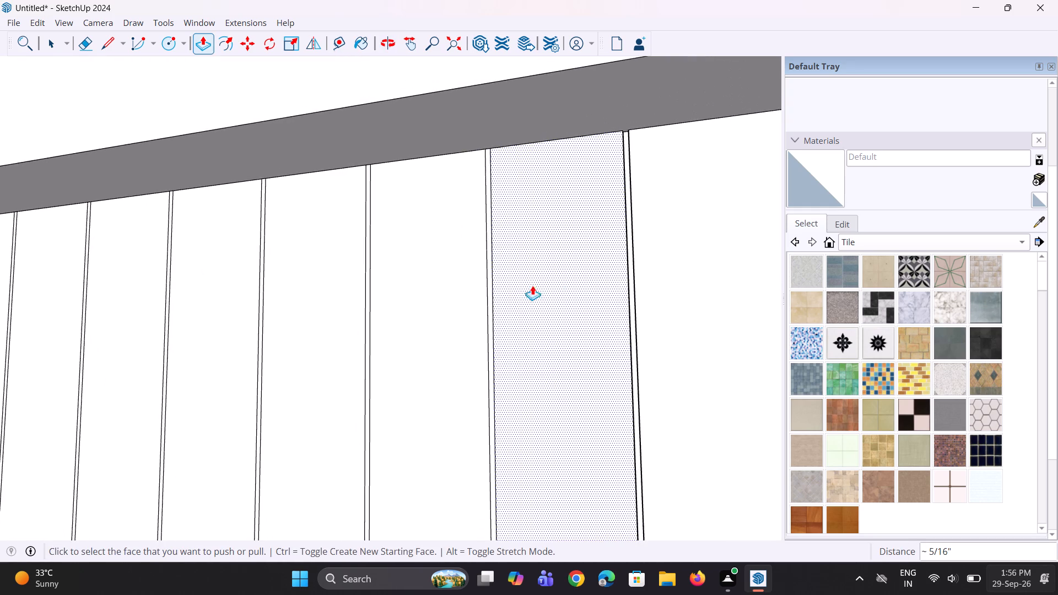
scroll(473, 281, up, 3)
ctrl+double_click(494, 277)
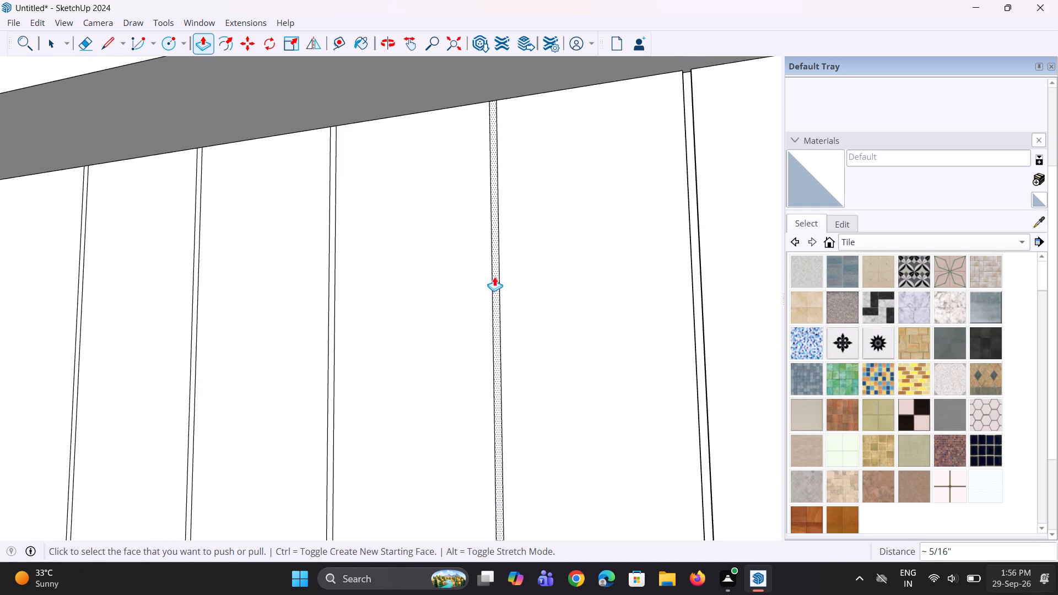
scroll(342, 307, up, 2)
double_click(331, 295)
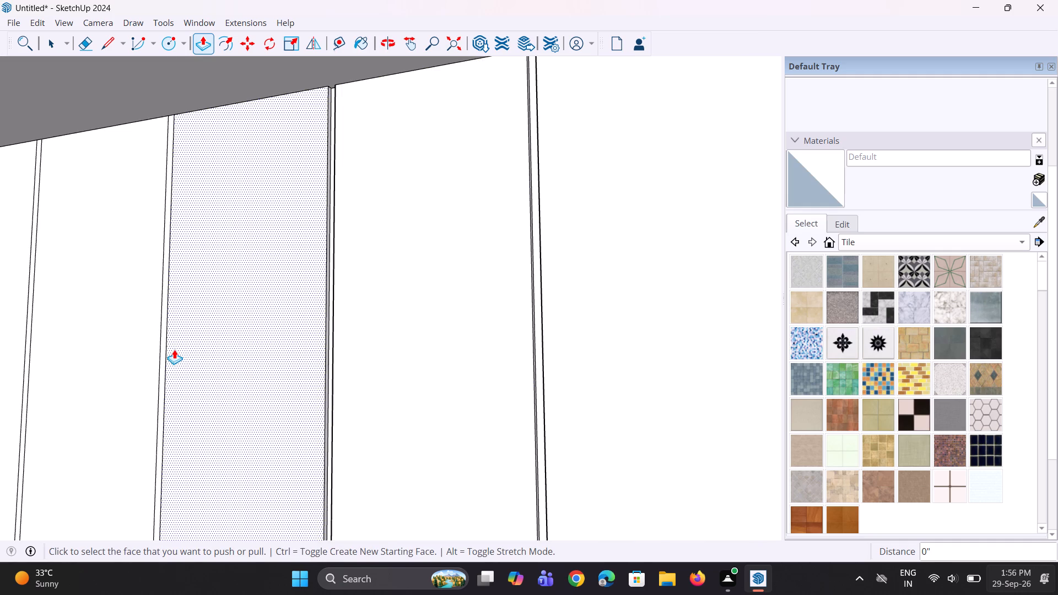
scroll(173, 349, up, 4)
double_click(160, 327)
scroll(535, 321, down, 4)
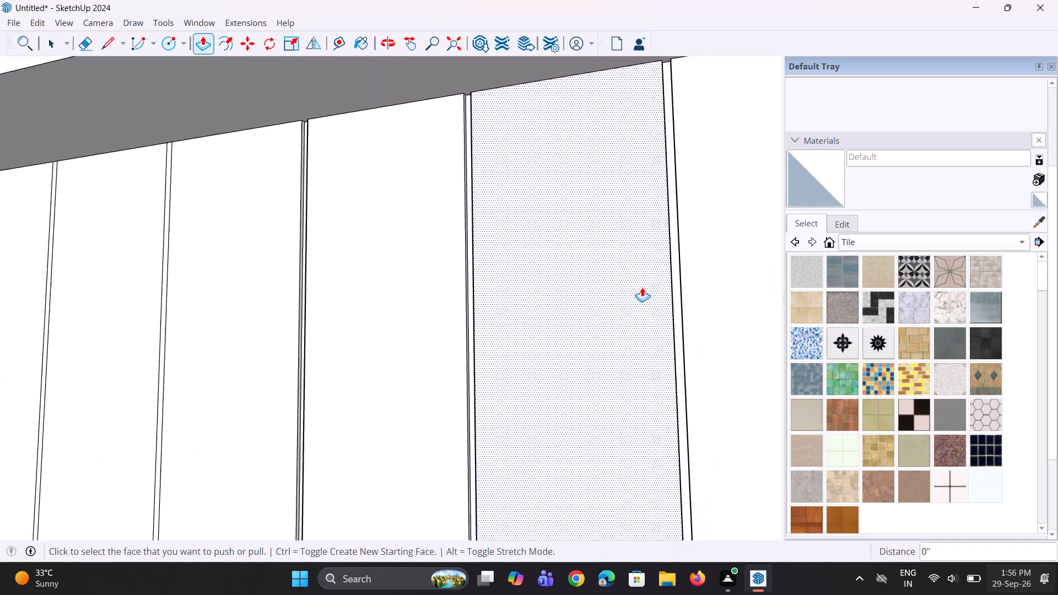
scroll(642, 287, down, 11)
scroll(442, 311, up, 8)
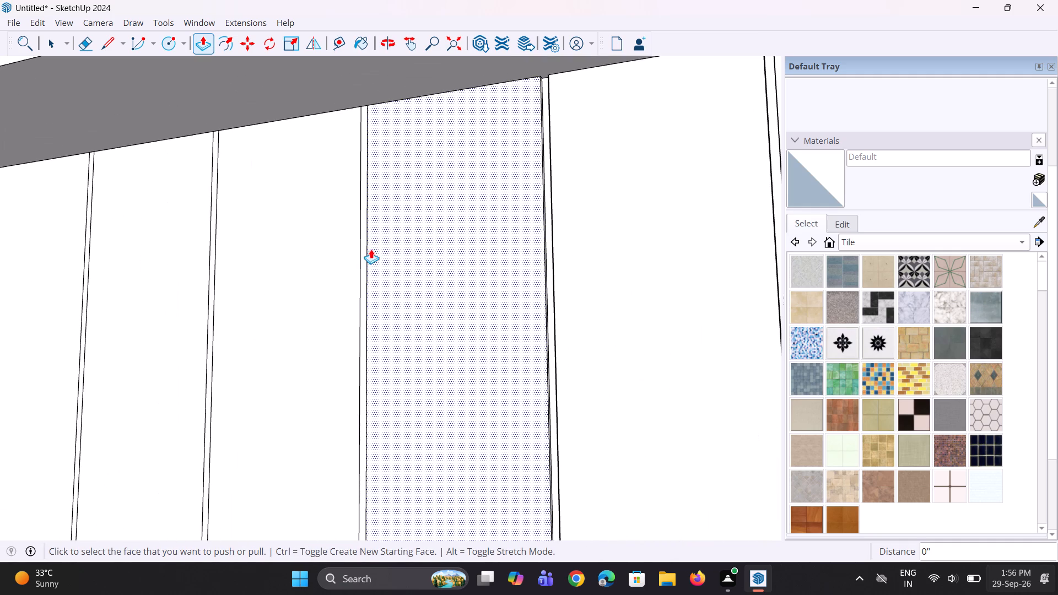
double_click(363, 245)
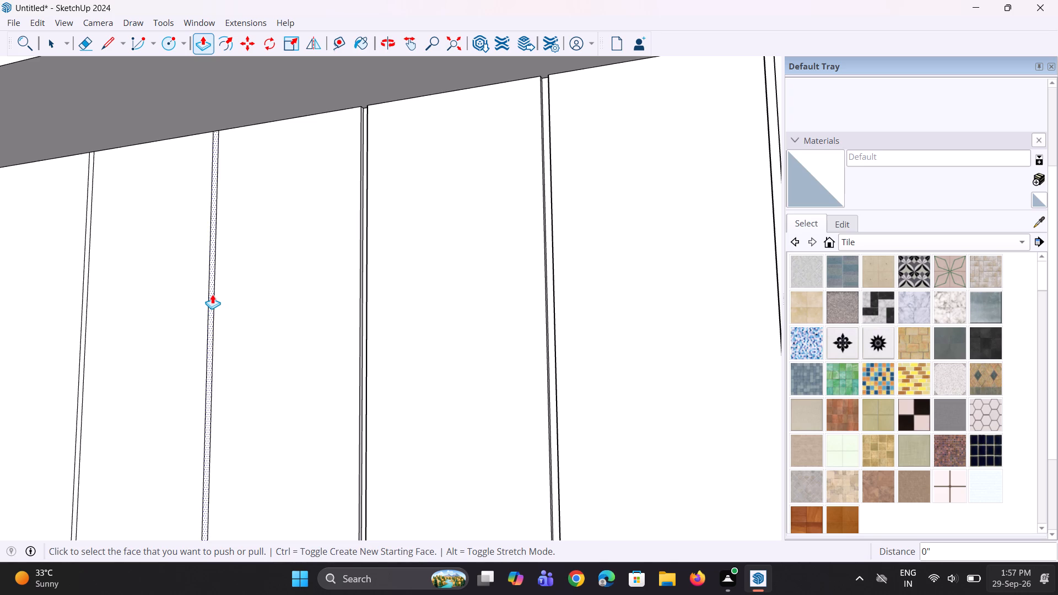
double_click(212, 294)
scroll(622, 181, down, 9)
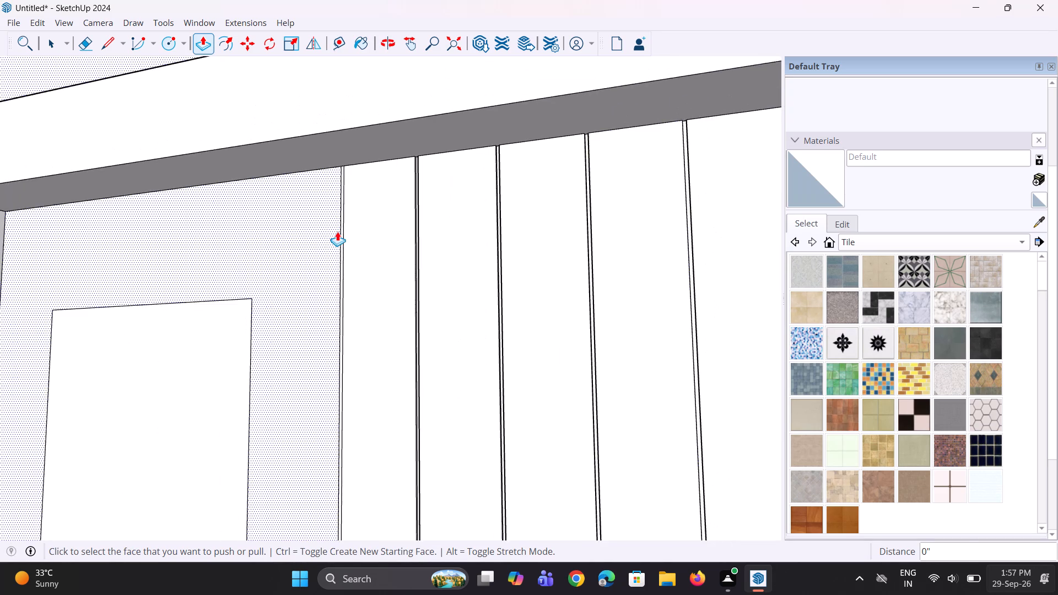
scroll(337, 231, up, 7)
double_click(347, 239)
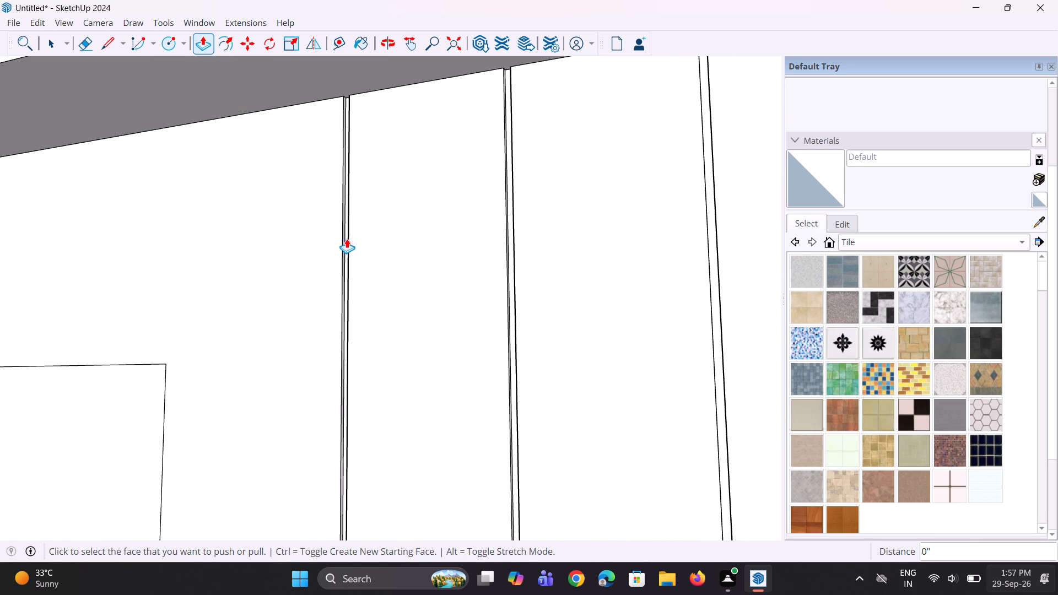
Pull the six wide panels between the grooves outward 3" from the wall.
scroll(387, 227, down, 14)
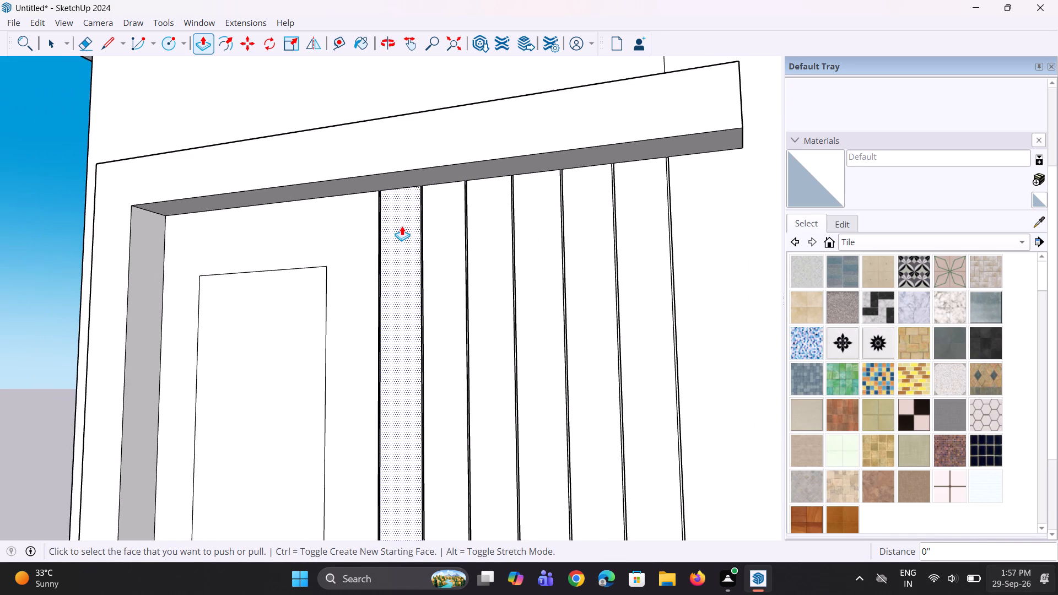
click(402, 226)
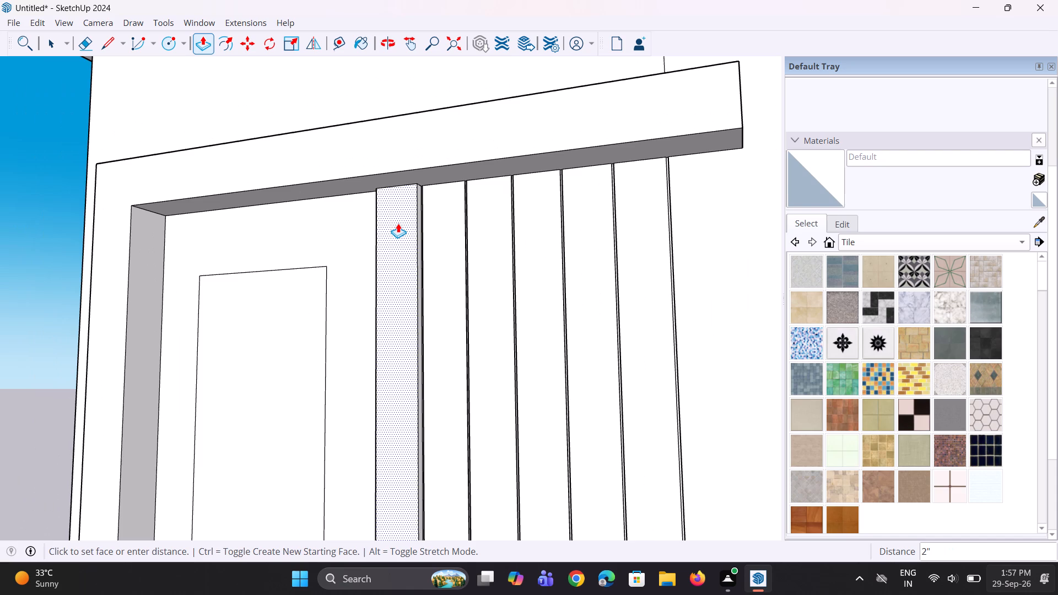
key(3)
key(shift+quotedbl)
key(Return)
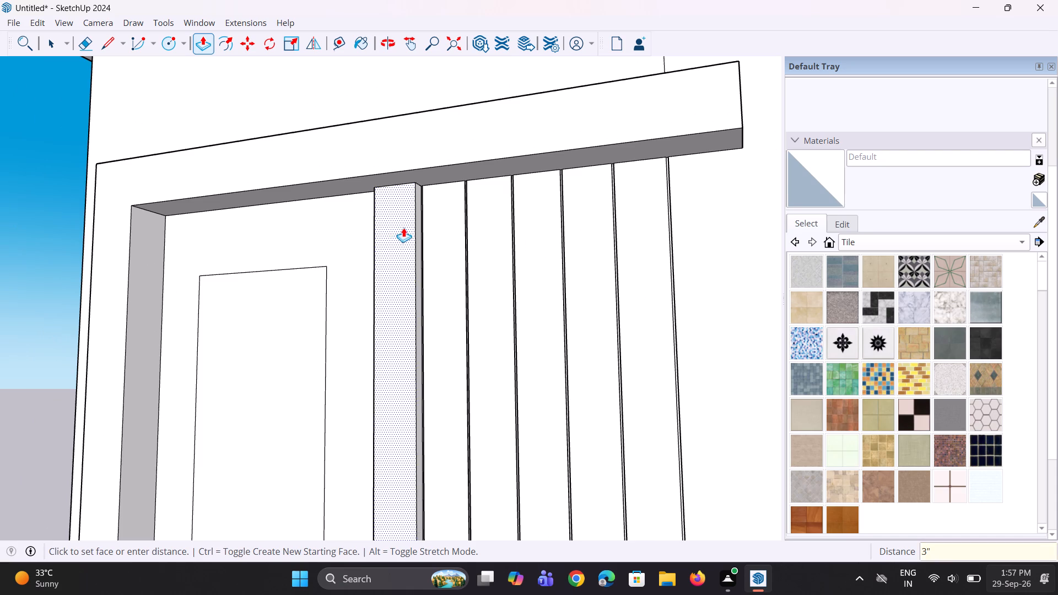
double_click(436, 246)
double_click(482, 256)
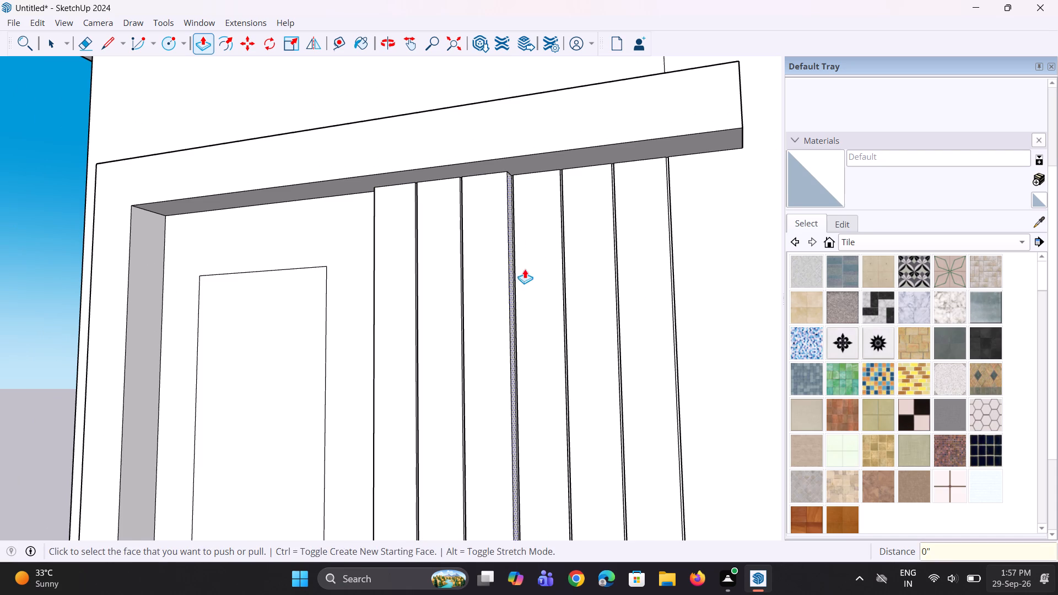
double_click(533, 273)
double_click(597, 290)
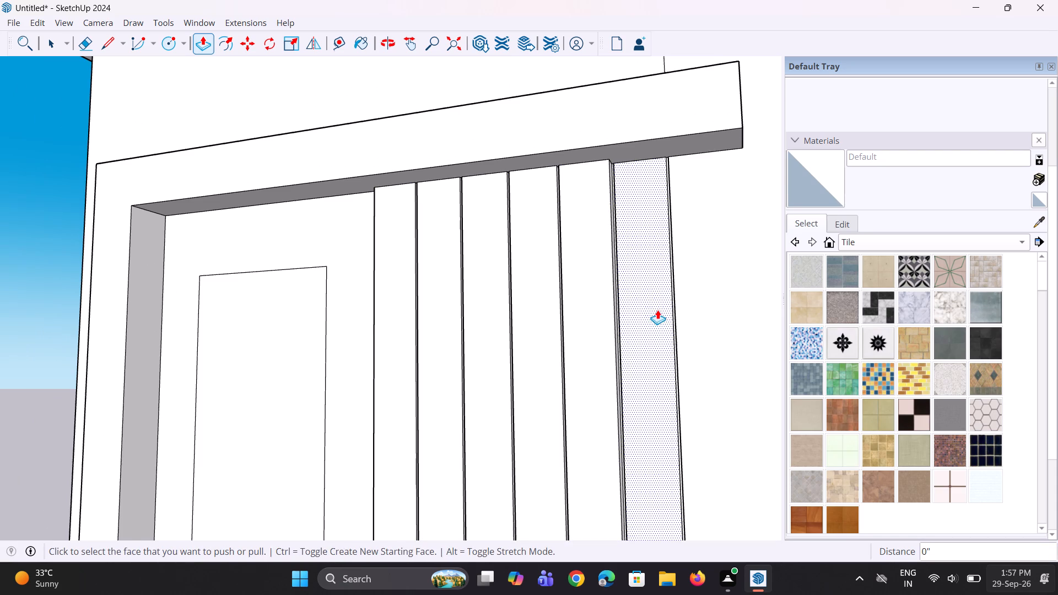
double_click(652, 308)
Offset the tall rectangle's outline inward by about 3 1/16" to form a border.
scroll(557, 269, down, 12)
middle_drag(436, 263, 595, 306)
scroll(444, 307, up, 3)
key(space)
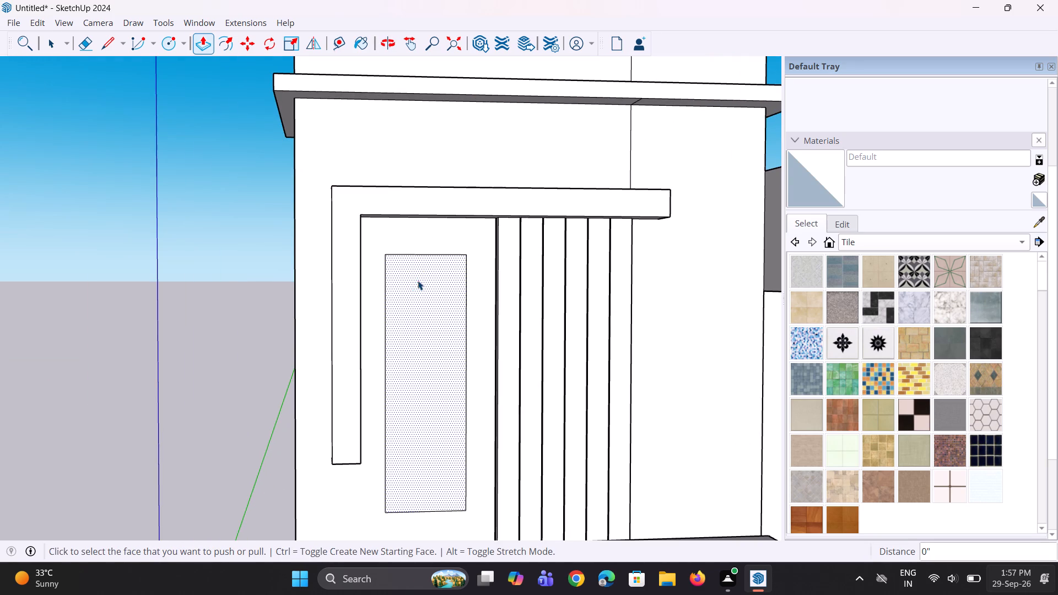
key(space)
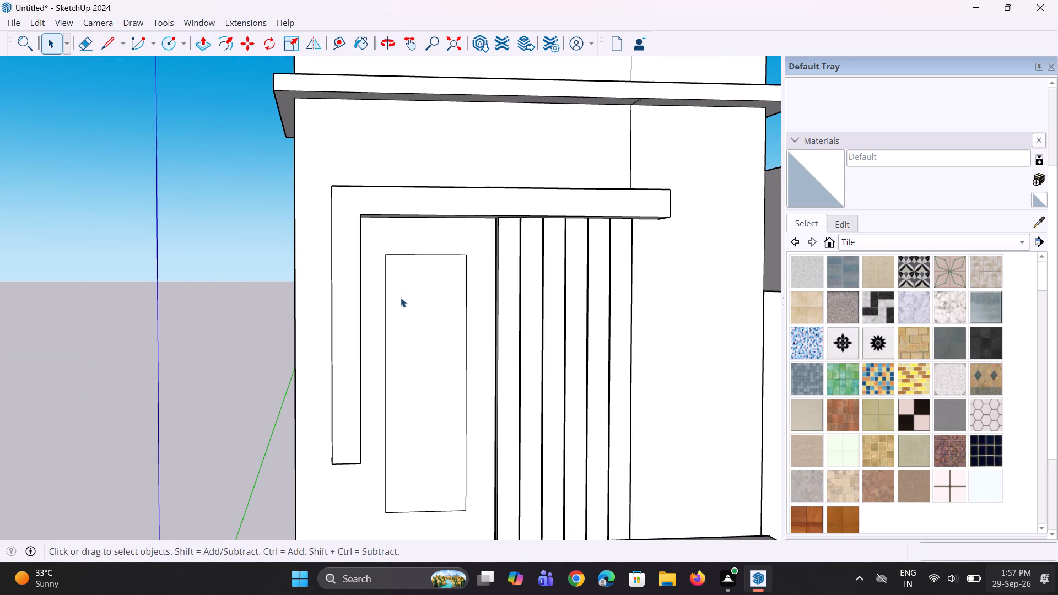
click(401, 297)
key(f)
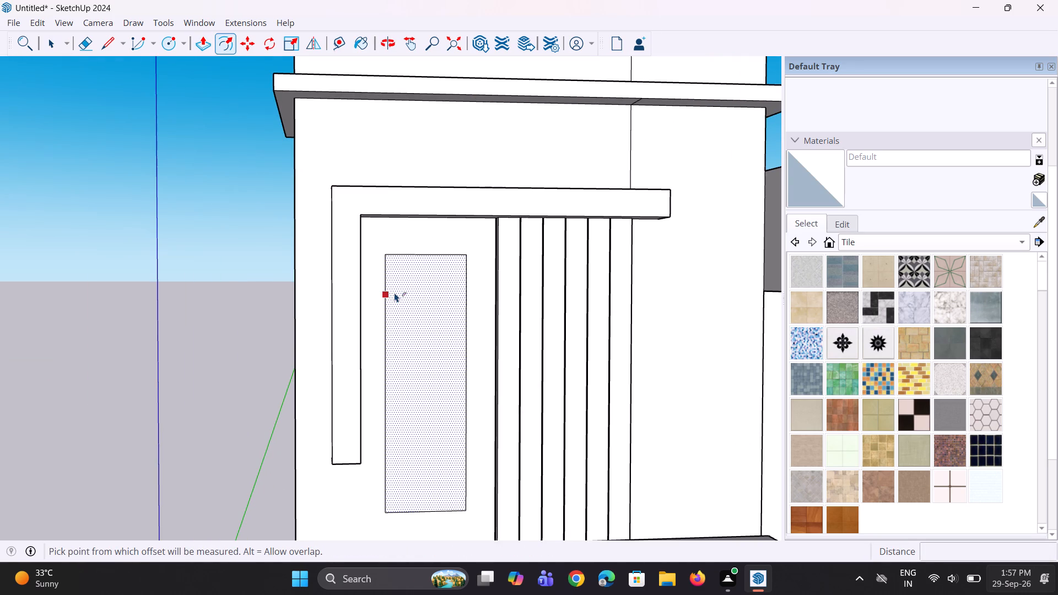
click(395, 293)
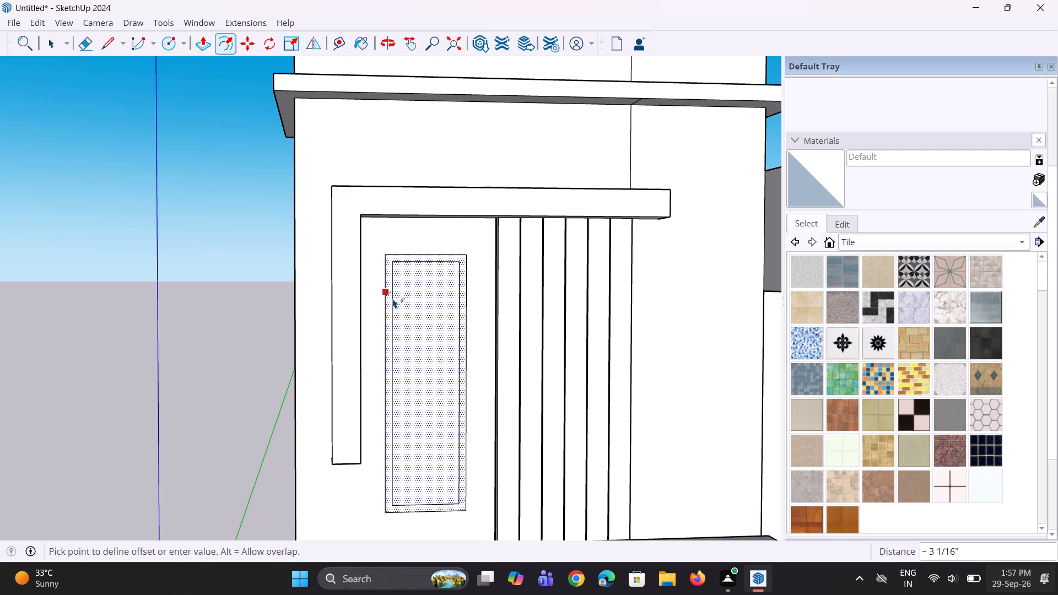
click(393, 299)
Push the inner face of the tall bordered rectangle about 5 1/8" into the wall.
middle_drag(437, 320, 436, 323)
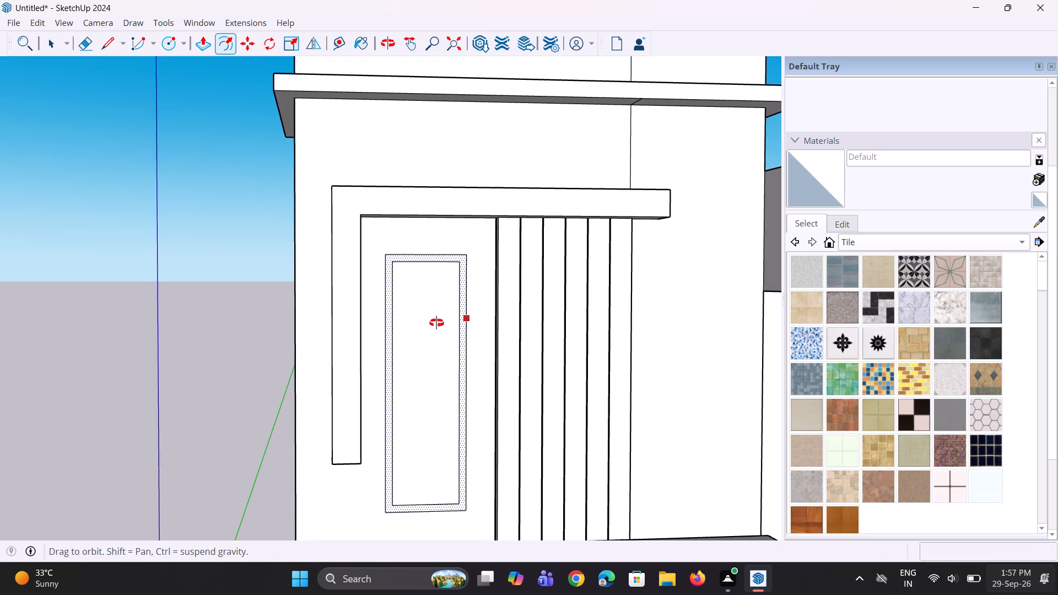
middle_drag(436, 323, 396, 331)
key(space)
key(space)
middle_drag(382, 328, 355, 315)
key(p)
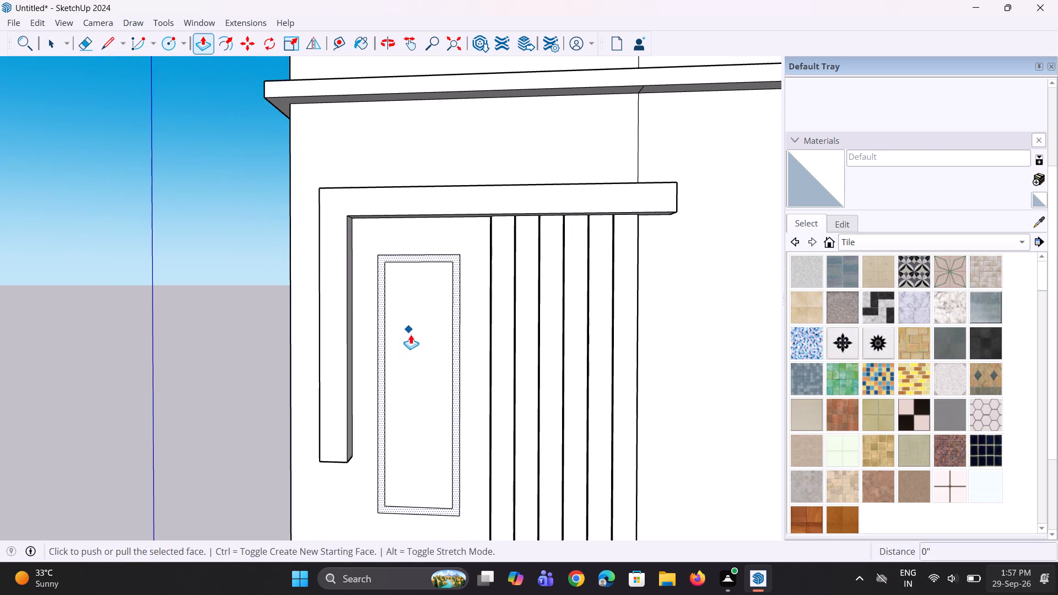
click(411, 337)
key(space)
key(space)
key(space)
click(411, 337)
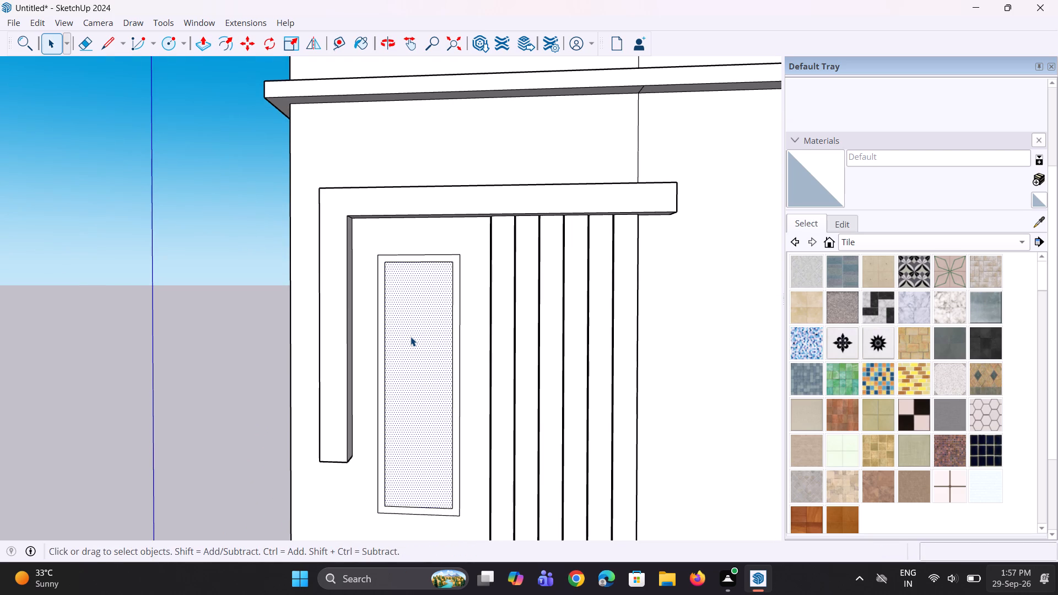
key(p)
click(414, 338)
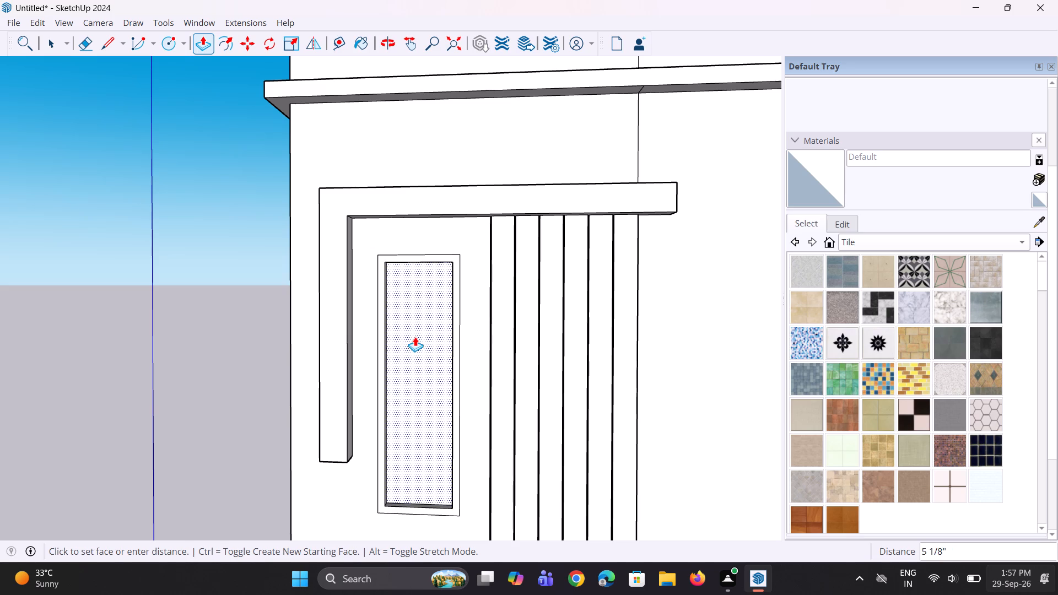
click(415, 337)
key(space)
key(space)
Examine the front elevation's frame, recessed panel and vertical slats from several angles and distances.
scroll(426, 367, down, 5)
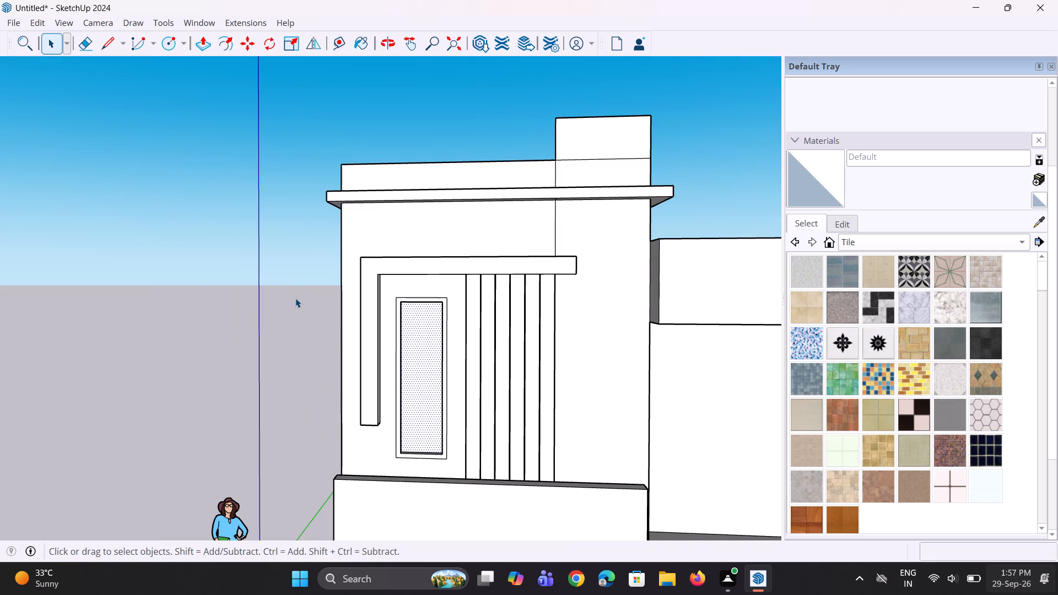
click(295, 298)
middle_drag(383, 334, 561, 351)
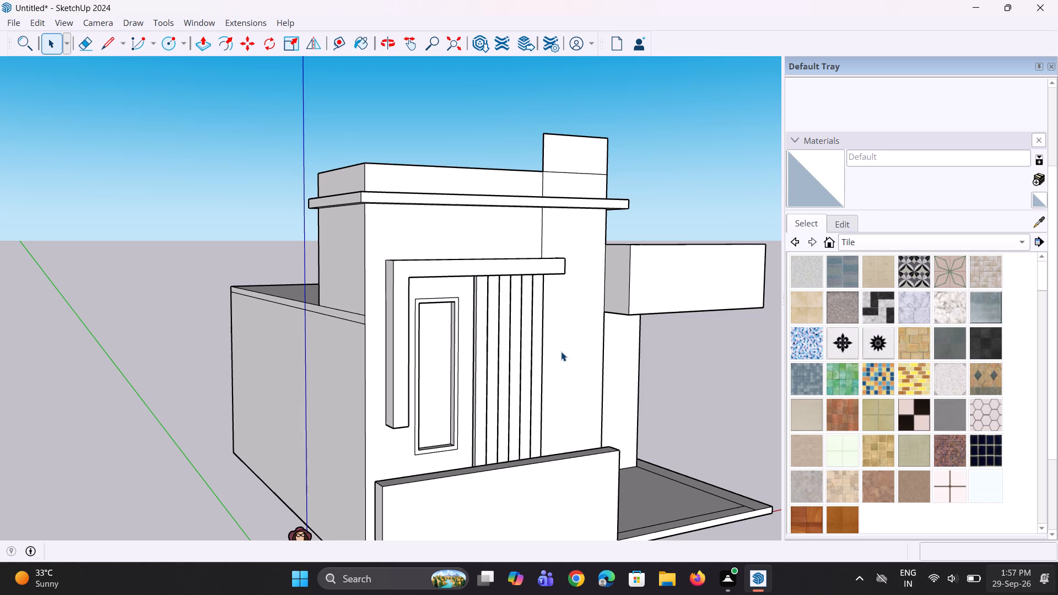
middle_drag(478, 473, 411, 463)
scroll(424, 391, down, 3)
middle_drag(480, 381, 434, 417)
scroll(432, 365, up, 3)
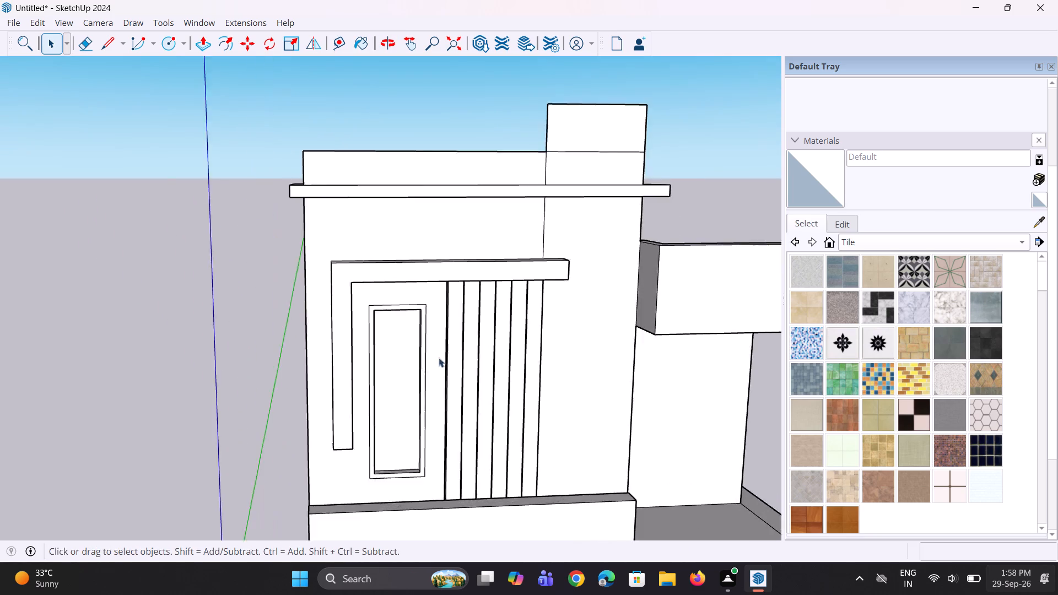
scroll(439, 358, up, 2)
middle_drag(439, 358, 525, 369)
scroll(500, 344, up, 4)
middle_drag(484, 340, 529, 340)
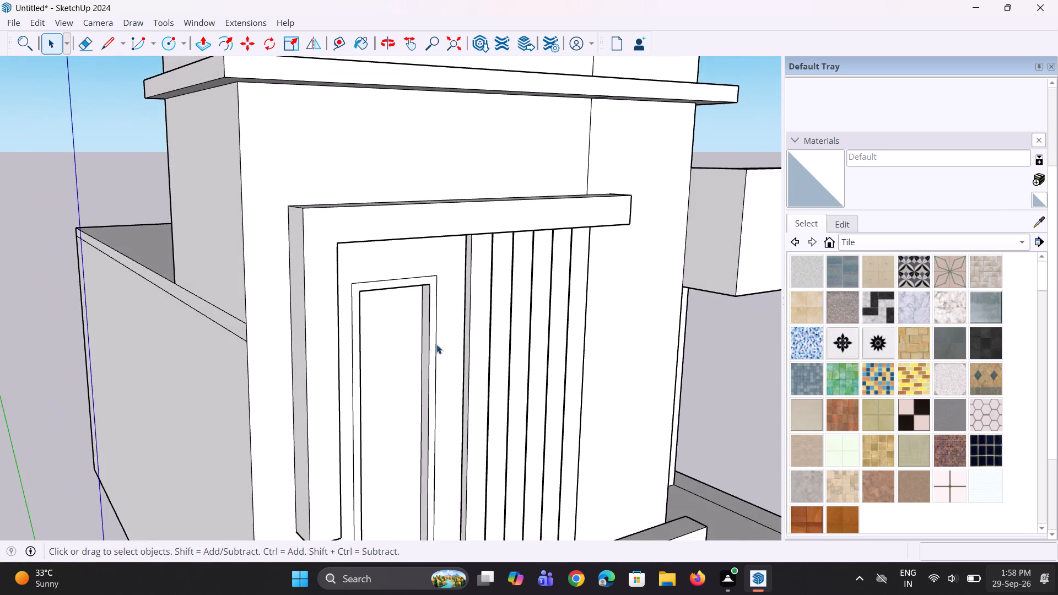
scroll(428, 349, down, 4)
middle_drag(445, 347, 325, 328)
scroll(481, 289, down, 3)
middle_drag(548, 239, 490, 237)
scroll(548, 239, down, 1)
scroll(384, 237, up, 2)
middle_drag(391, 229, 367, 230)
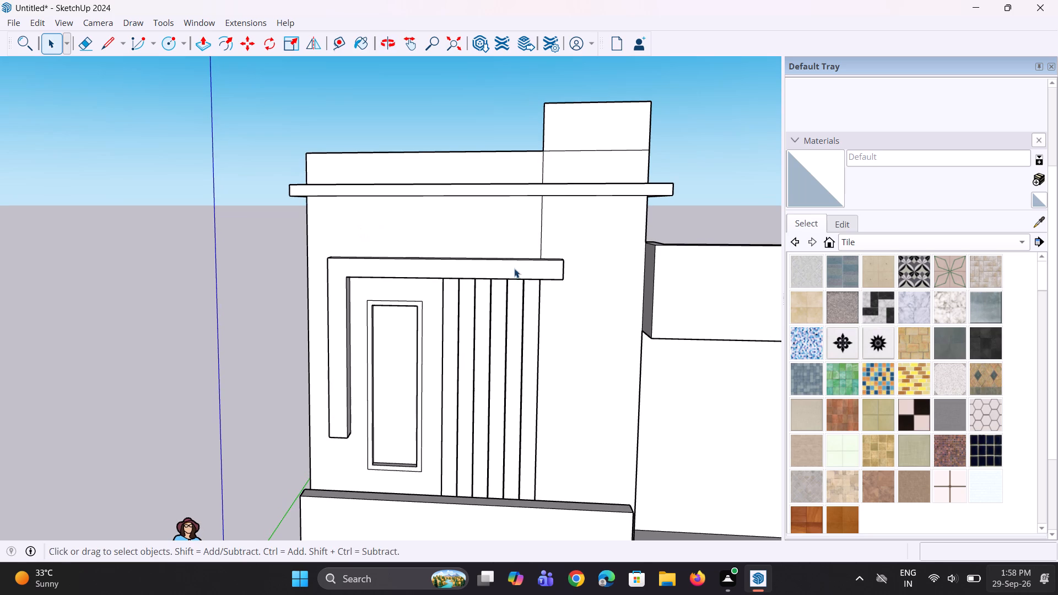
scroll(543, 282, down, 2)
Draw a rectangle about 3' 5" wide and 2' 1" tall on the front wall, directly under the projecting band.
key(r)
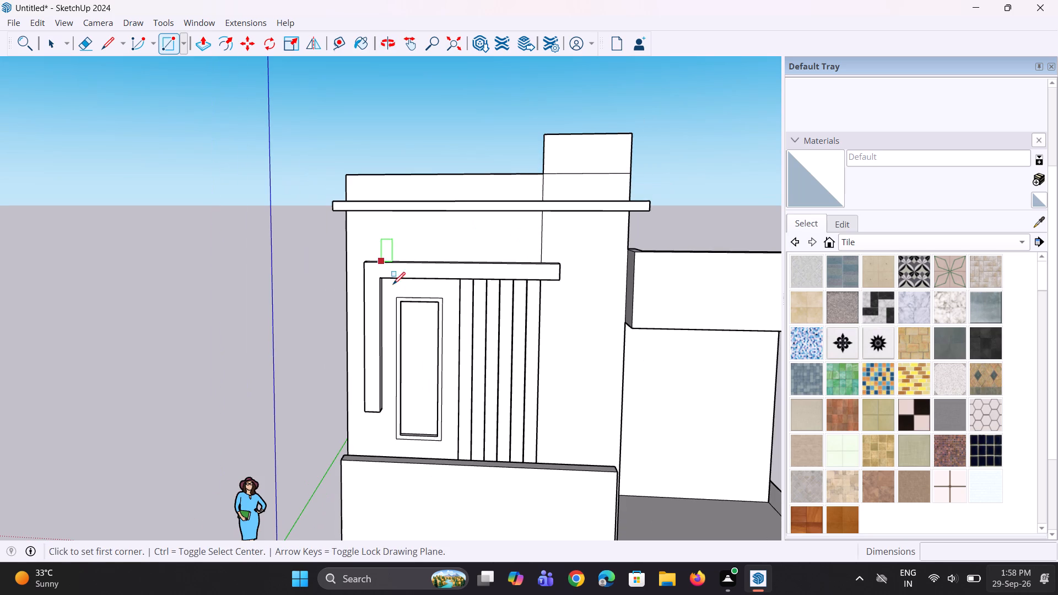
middle_drag(489, 302, 482, 254)
scroll(413, 237, up, 3)
middle_drag(411, 247, 413, 213)
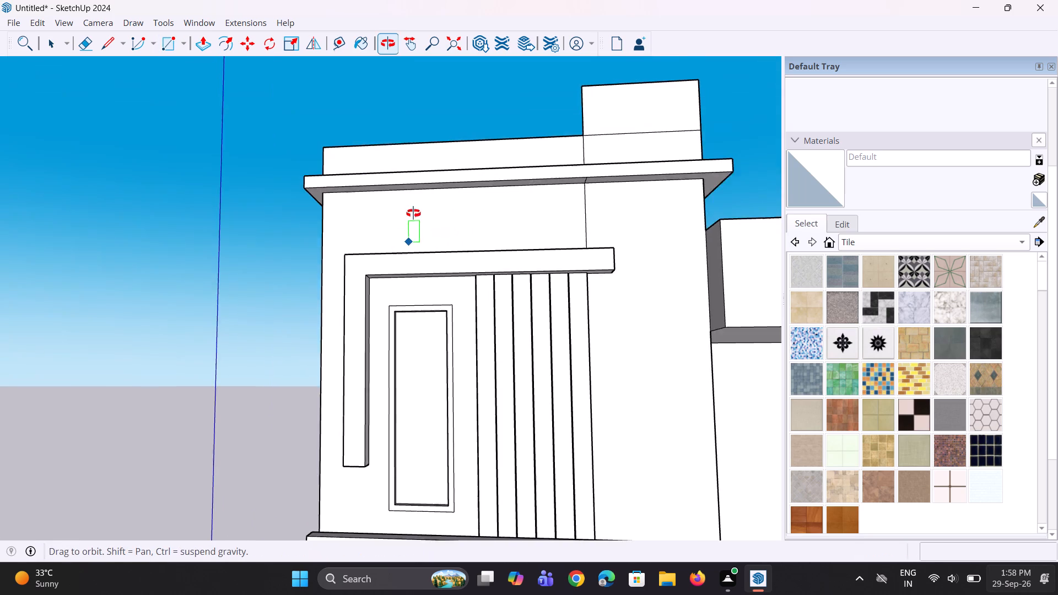
middle_drag(413, 213, 413, 203)
scroll(361, 209, up, 5)
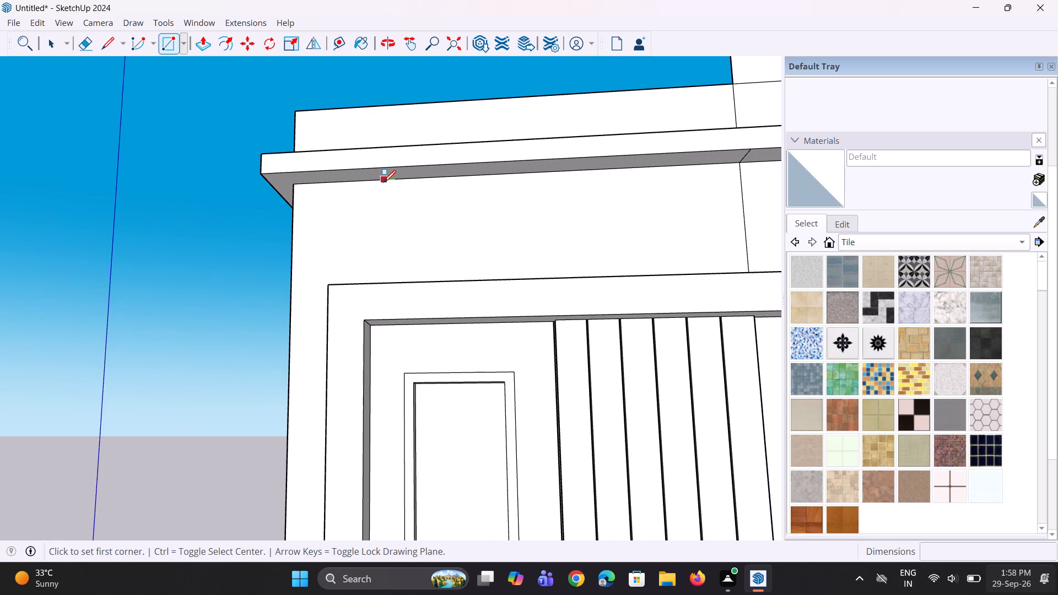
click(384, 182)
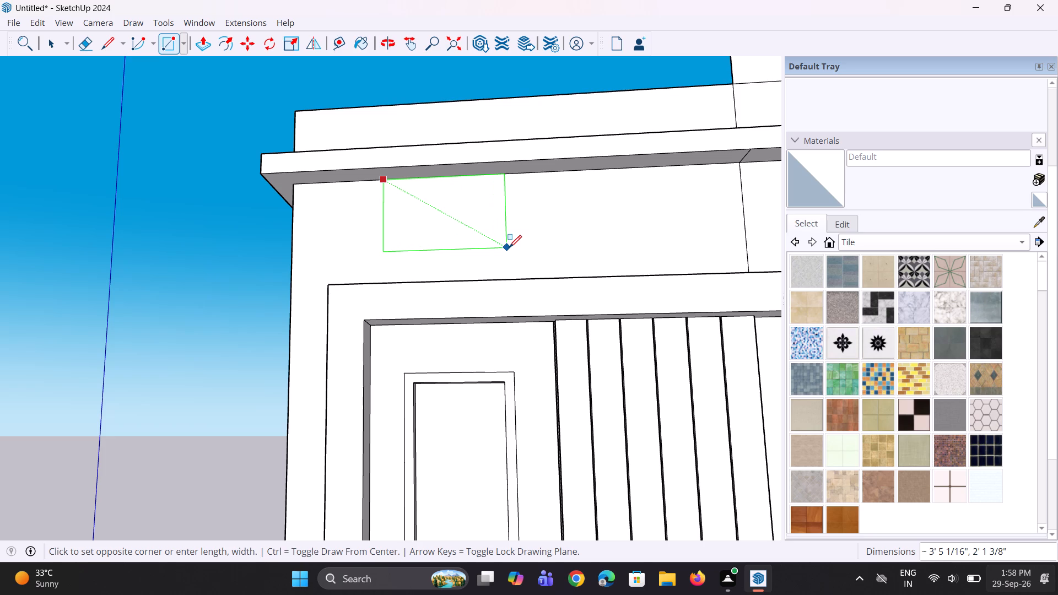
click(512, 248)
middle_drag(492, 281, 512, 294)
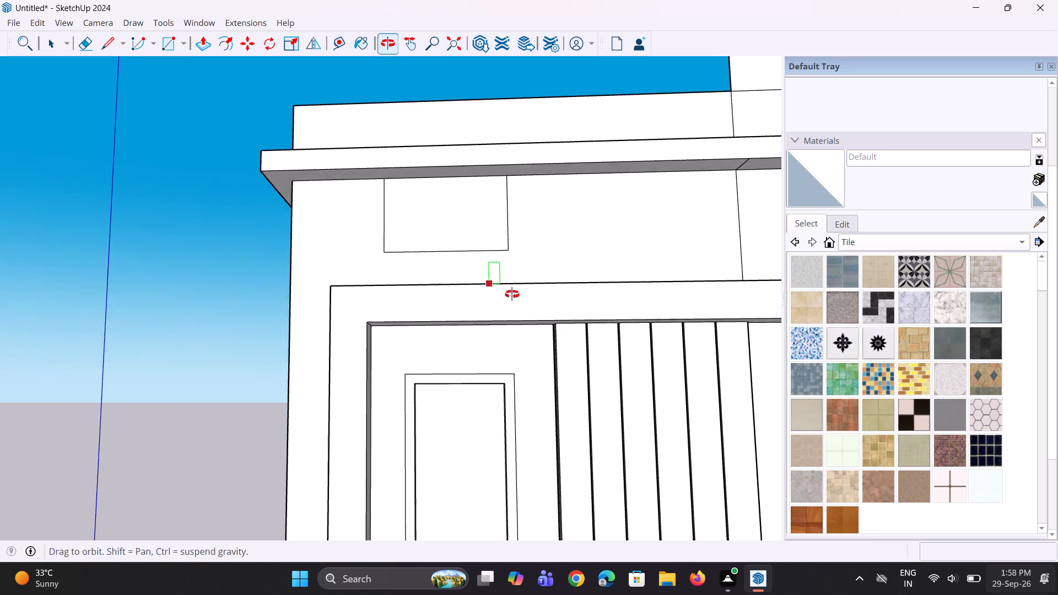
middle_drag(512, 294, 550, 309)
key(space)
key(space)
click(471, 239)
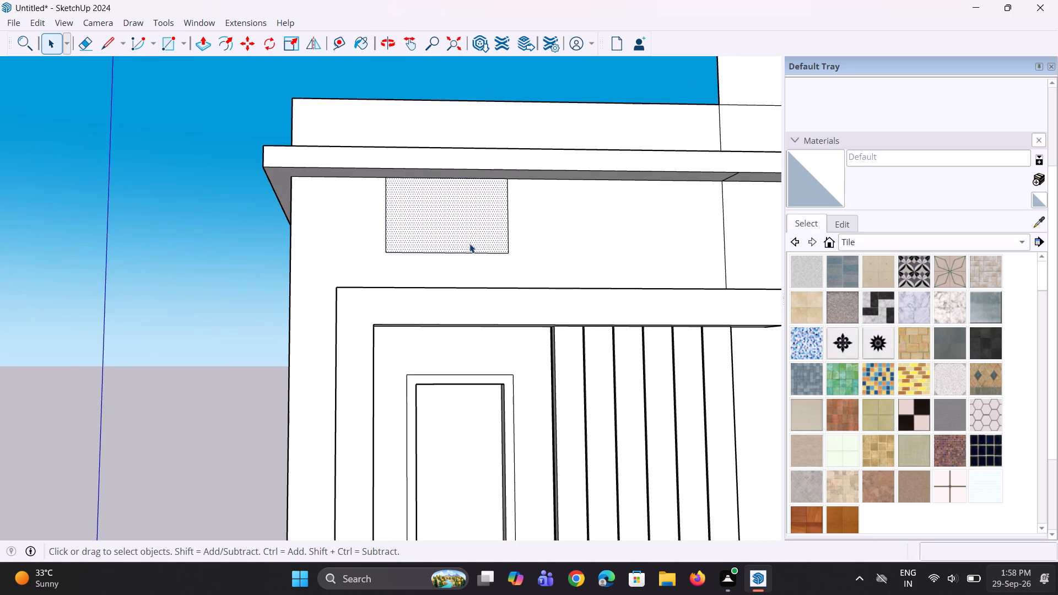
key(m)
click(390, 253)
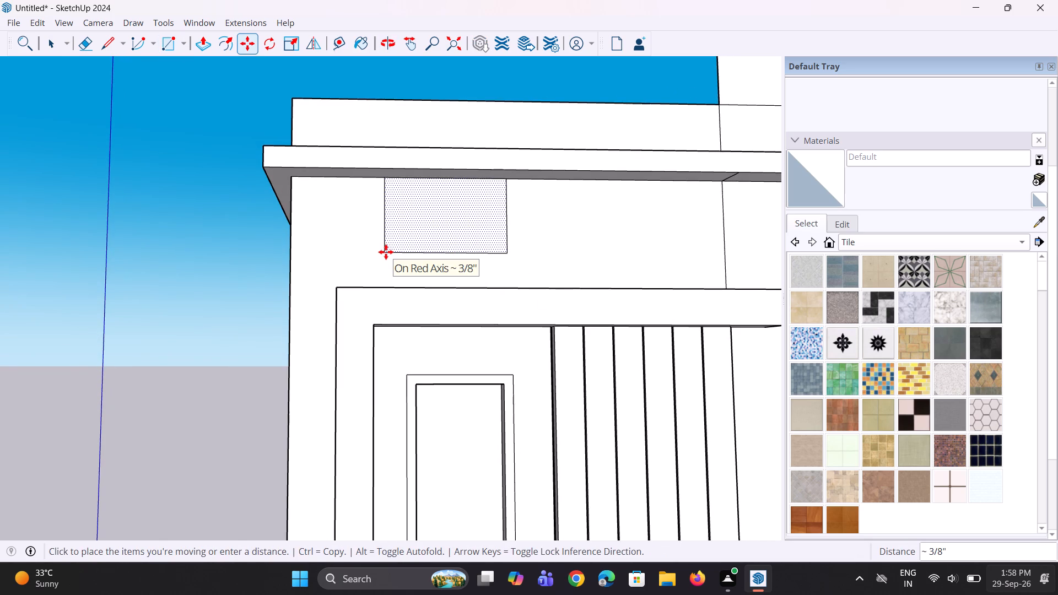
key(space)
Move the rectangle's bottom edge down onto the L-shaped frame's top edge, about 1' 1 5/16".
middle_drag(424, 254, 427, 300)
key(space)
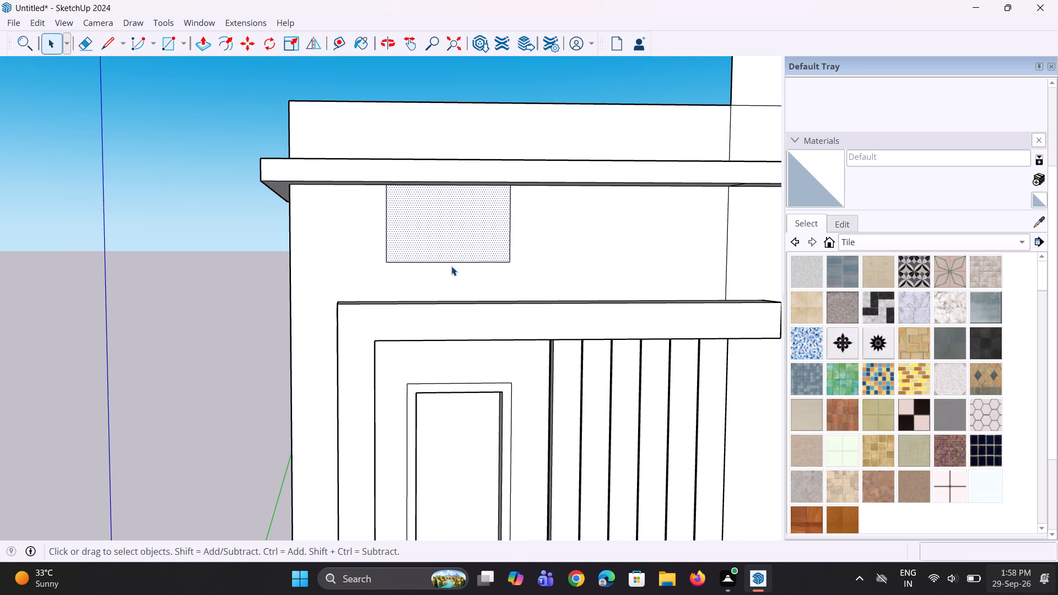
click(454, 263)
key(m)
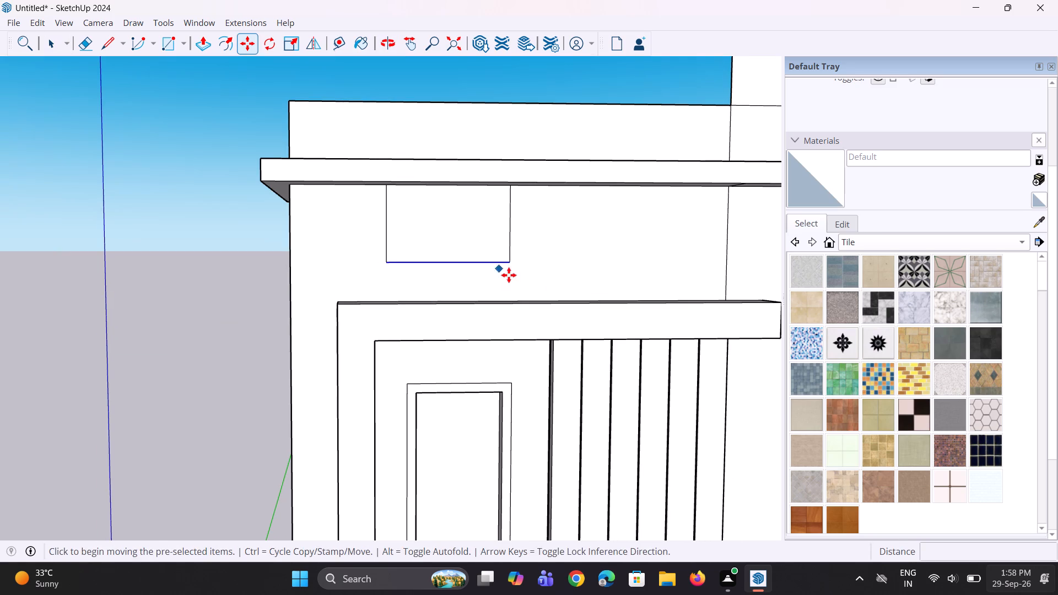
middle_drag(511, 276, 380, 332)
click(479, 282)
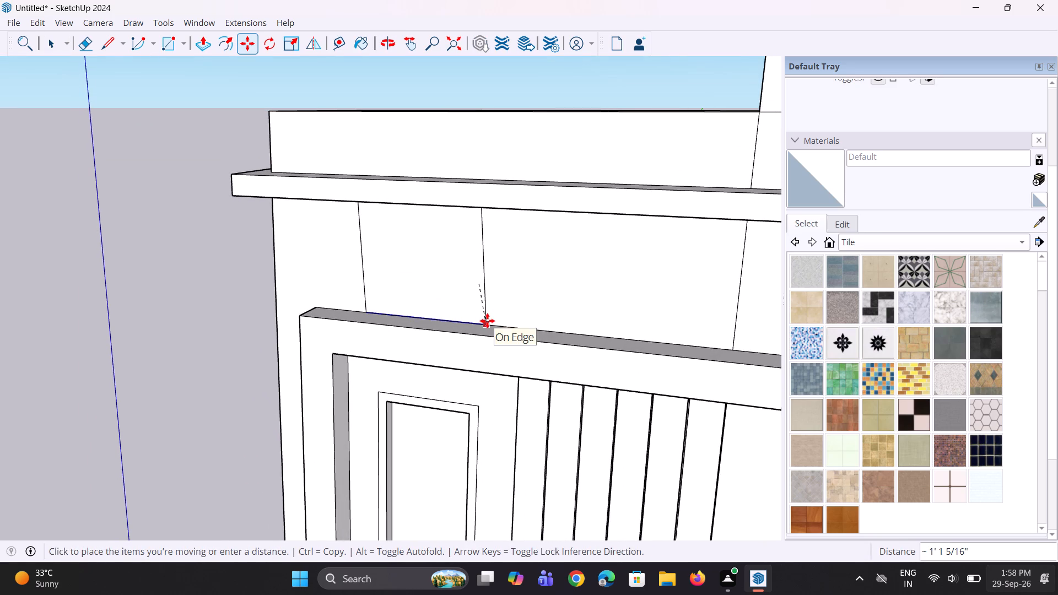
click(482, 321)
Examine the extended rectangle between the projecting band and the L-shaped frame from several angles and distances.
middle_drag(463, 327, 376, 332)
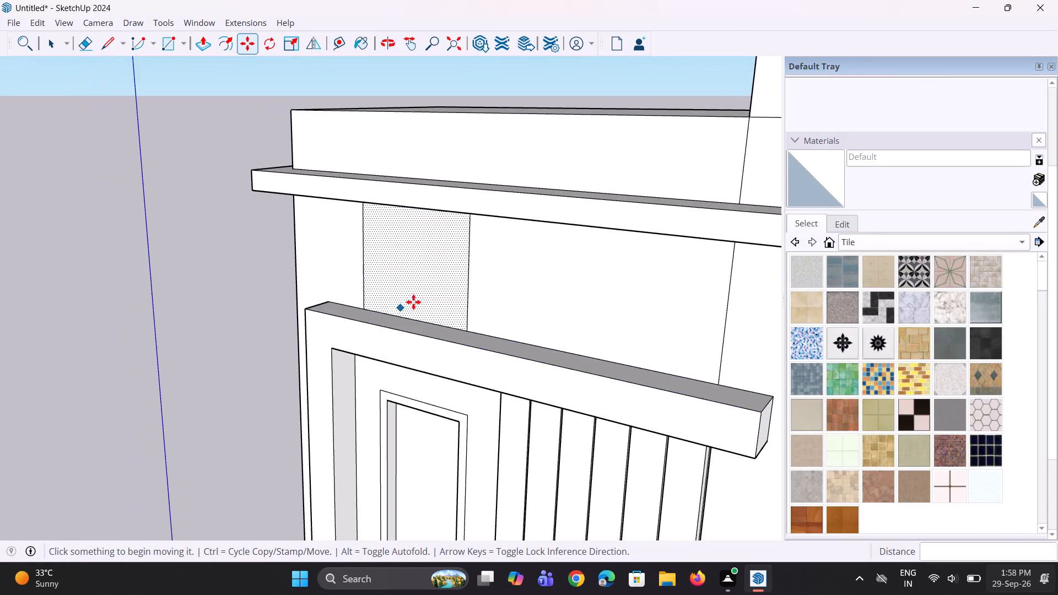
scroll(414, 301, up, 1)
middle_drag(415, 300, 546, 274)
middle_drag(423, 313, 584, 292)
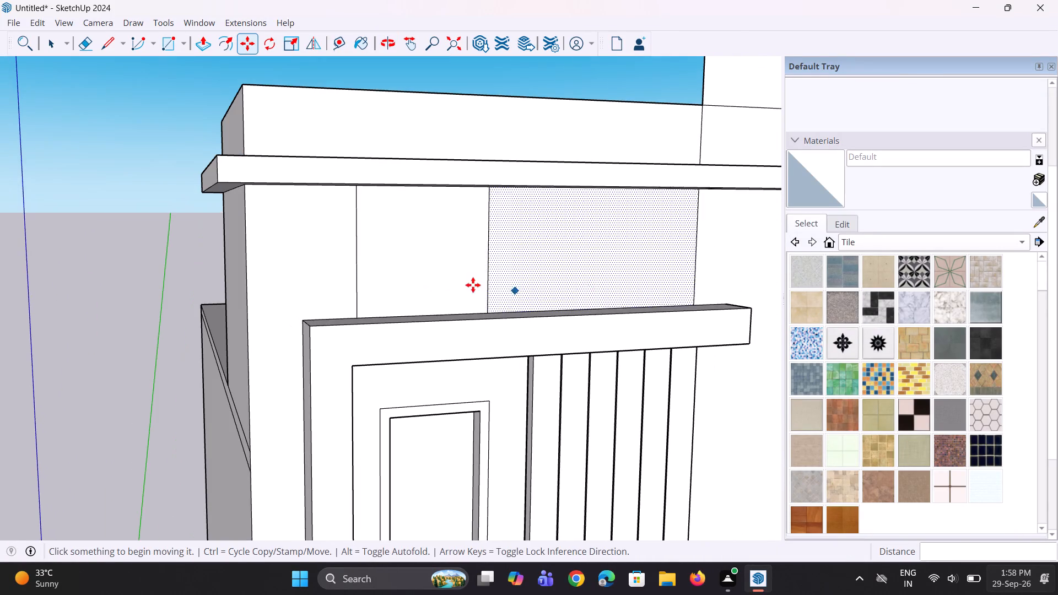
scroll(466, 285, down, 3)
middle_drag(465, 284, 410, 257)
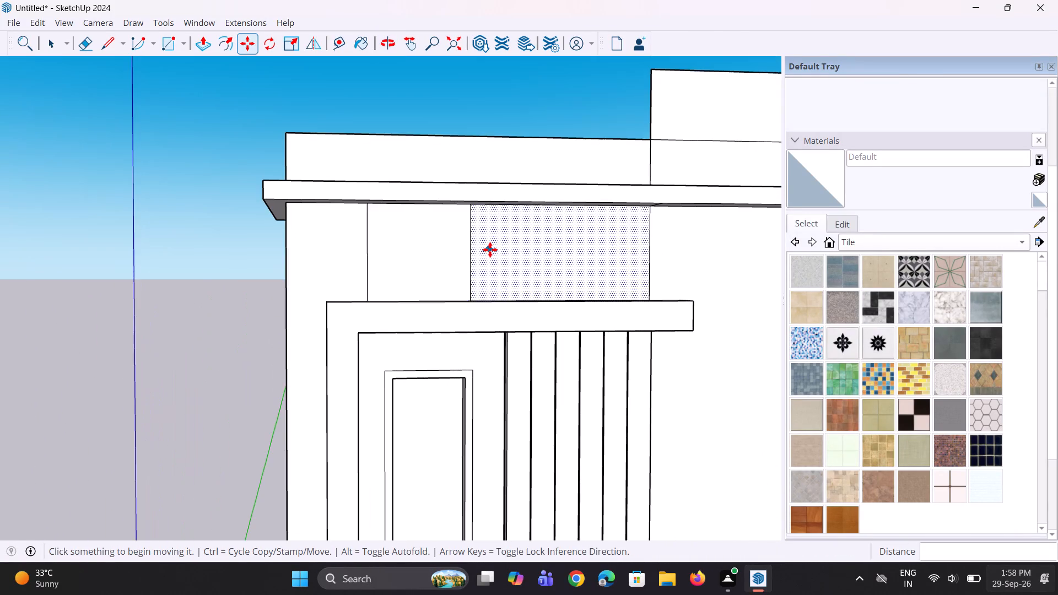
scroll(490, 250, down, 3)
middle_drag(492, 250, 442, 269)
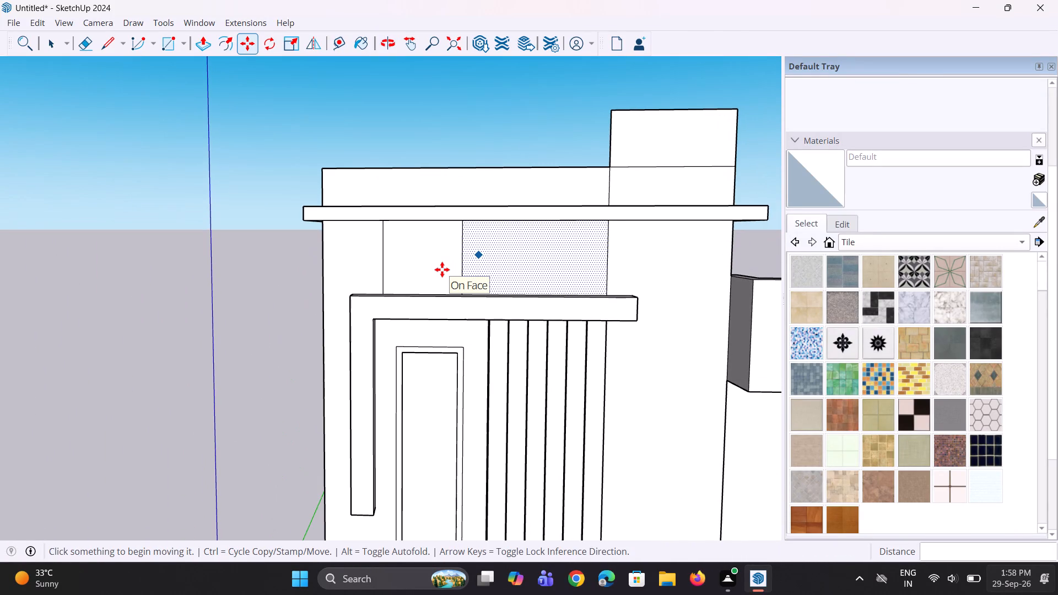
middle_drag(446, 284, 445, 261)
scroll(446, 284, down, 1)
scroll(445, 264, up, 3)
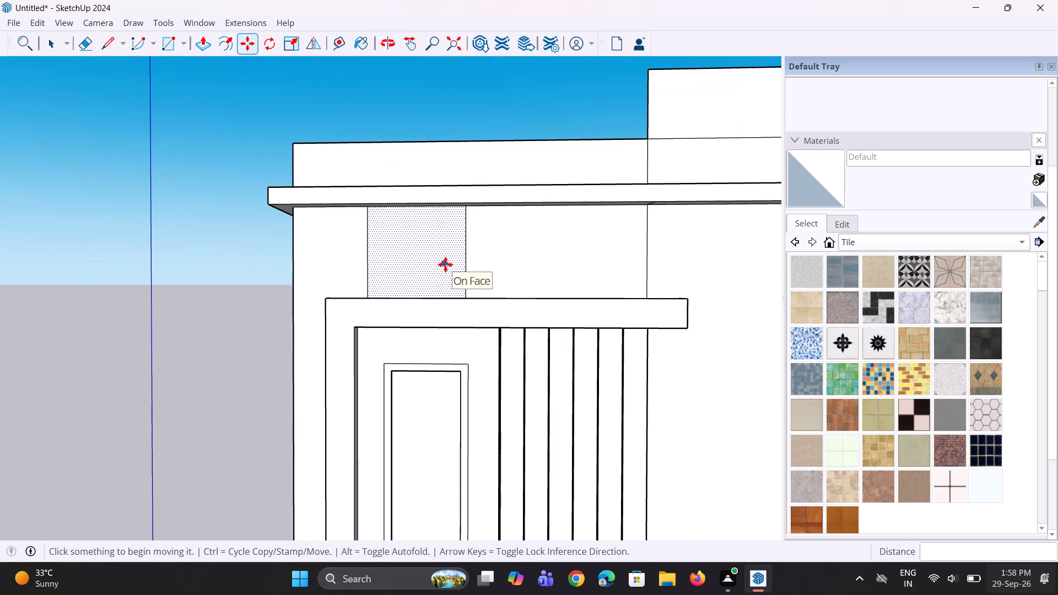
Widen the rectangle by moving its right vertical edge outward about 4 1/2" along the frame's top edge.
key(space)
key(space)
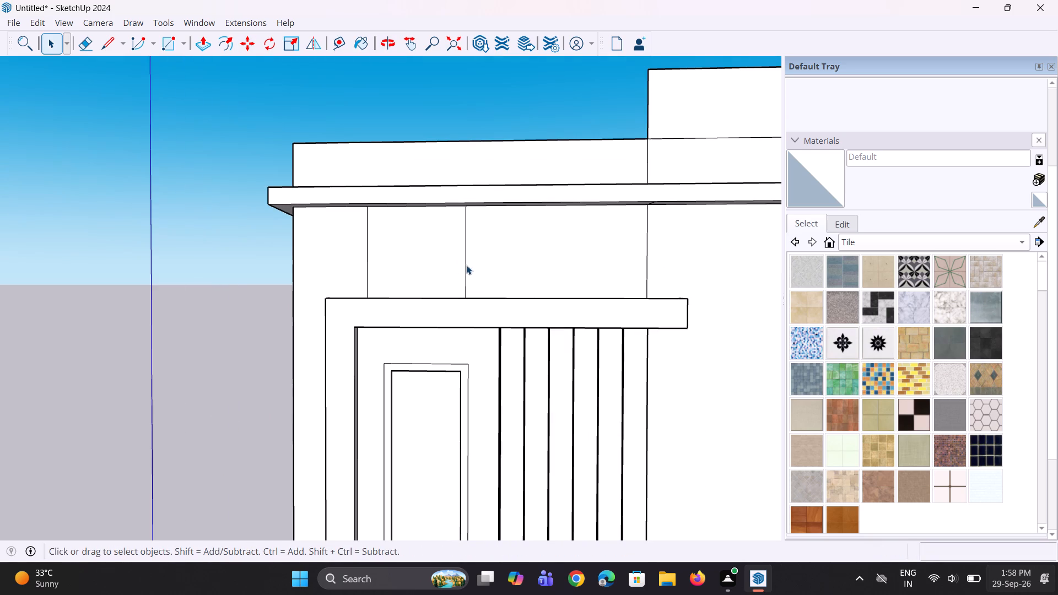
click(466, 265)
middle_drag(464, 287, 488, 296)
key(m)
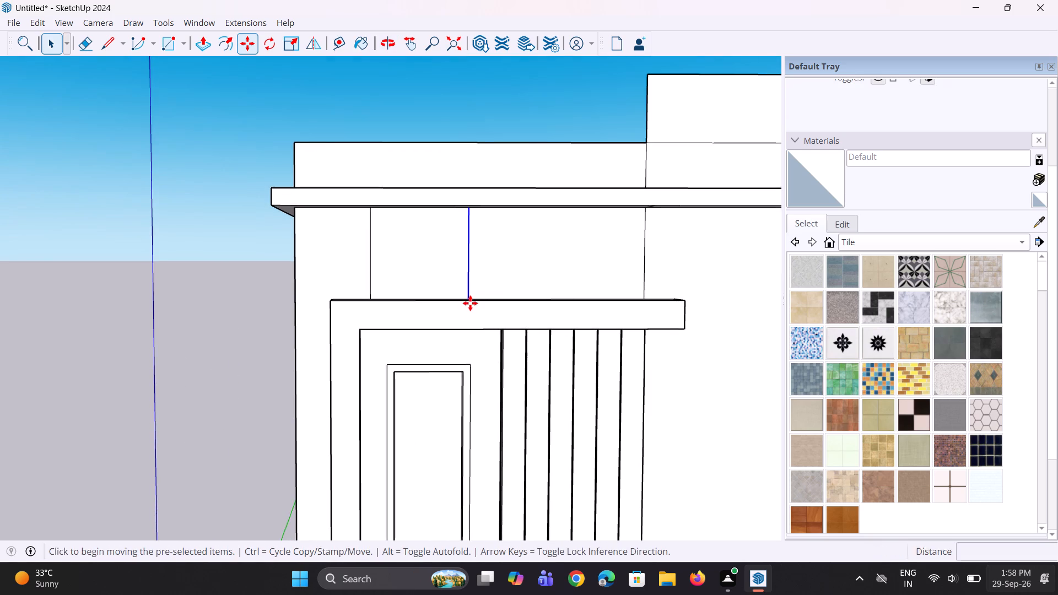
click(469, 304)
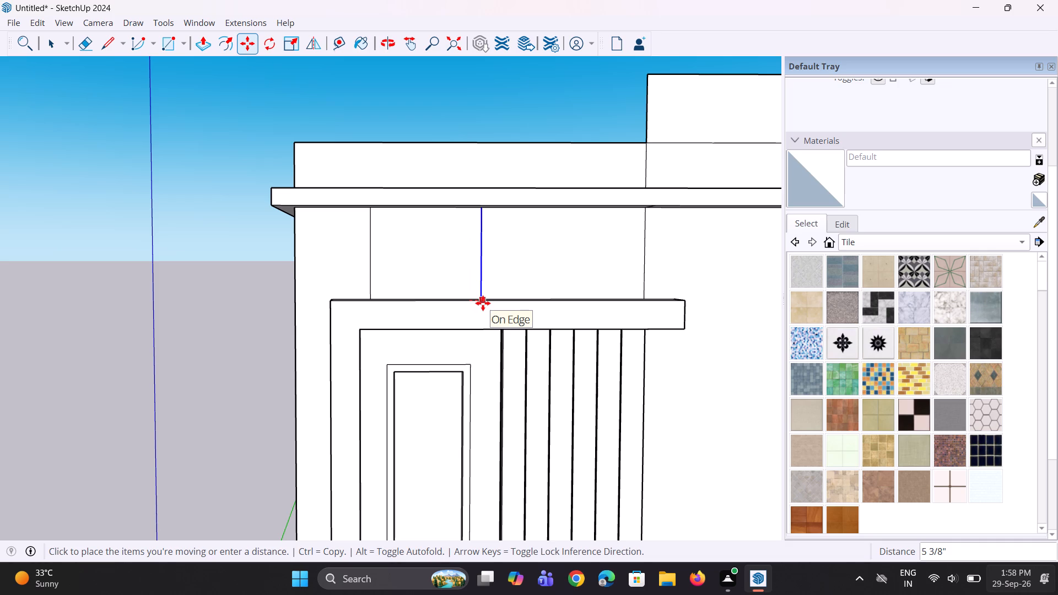
click(481, 303)
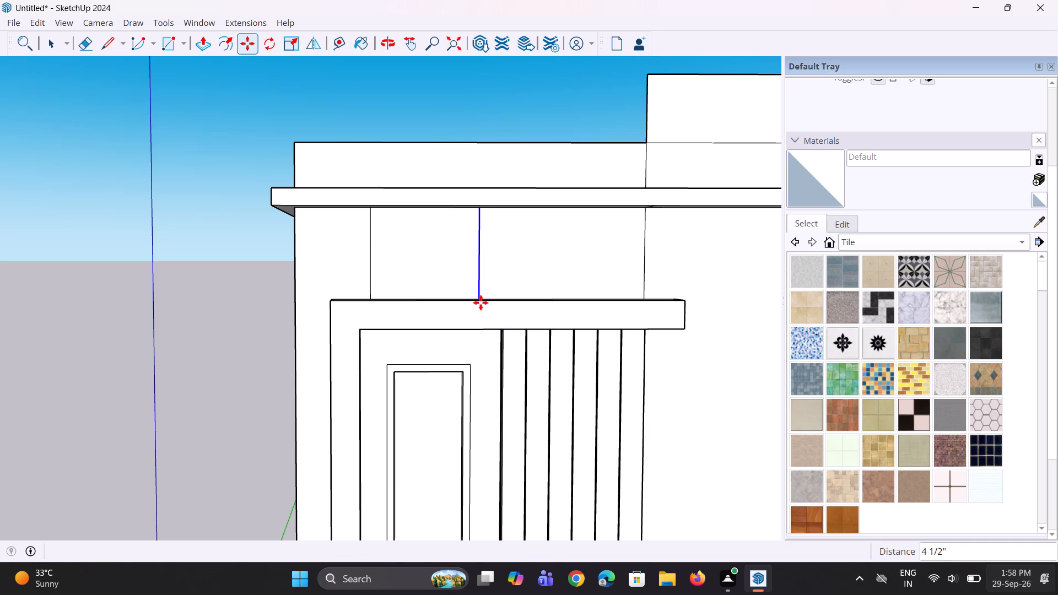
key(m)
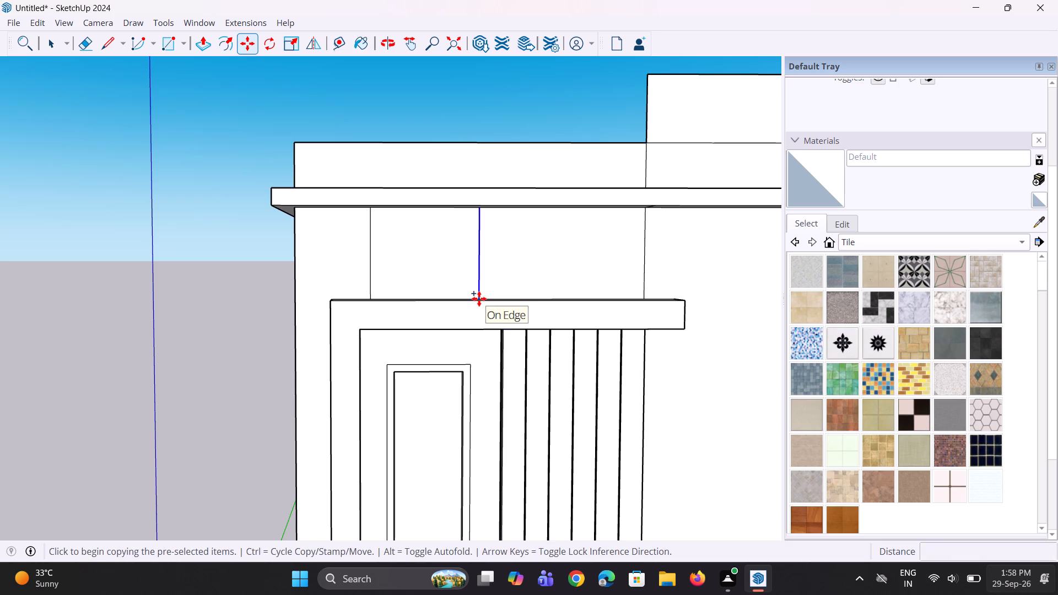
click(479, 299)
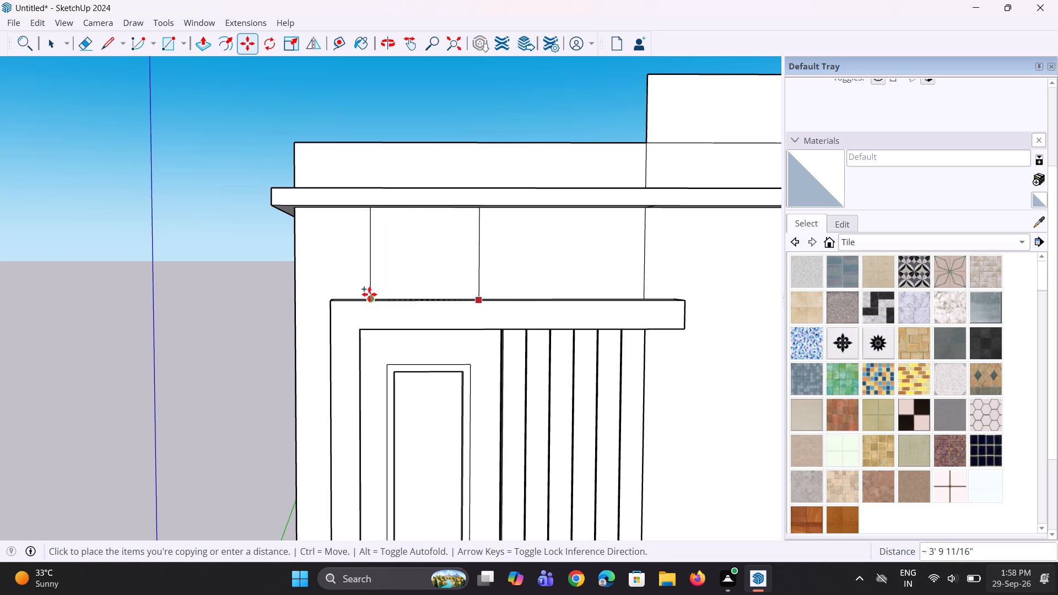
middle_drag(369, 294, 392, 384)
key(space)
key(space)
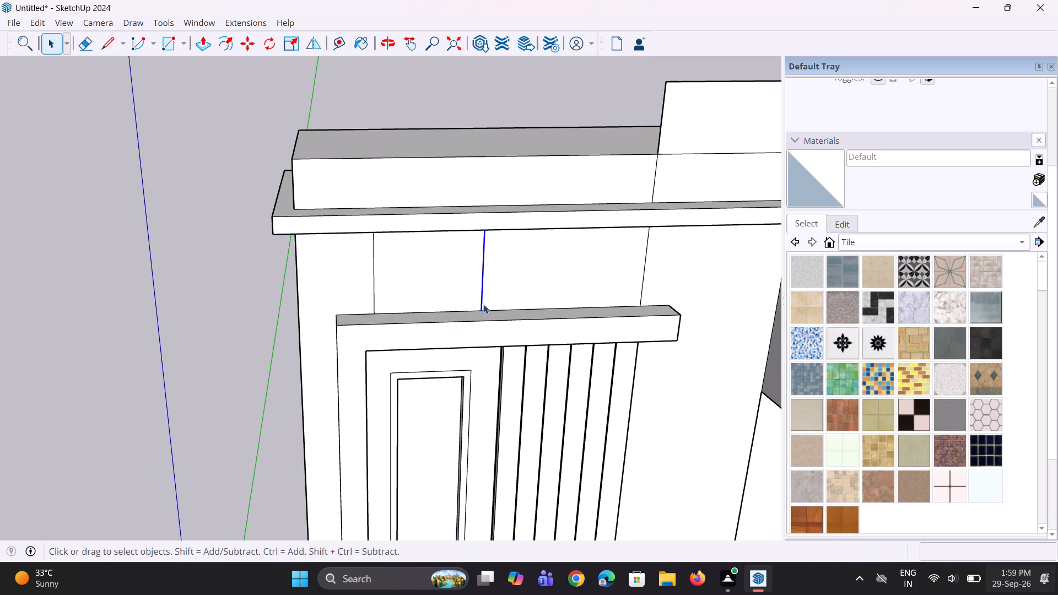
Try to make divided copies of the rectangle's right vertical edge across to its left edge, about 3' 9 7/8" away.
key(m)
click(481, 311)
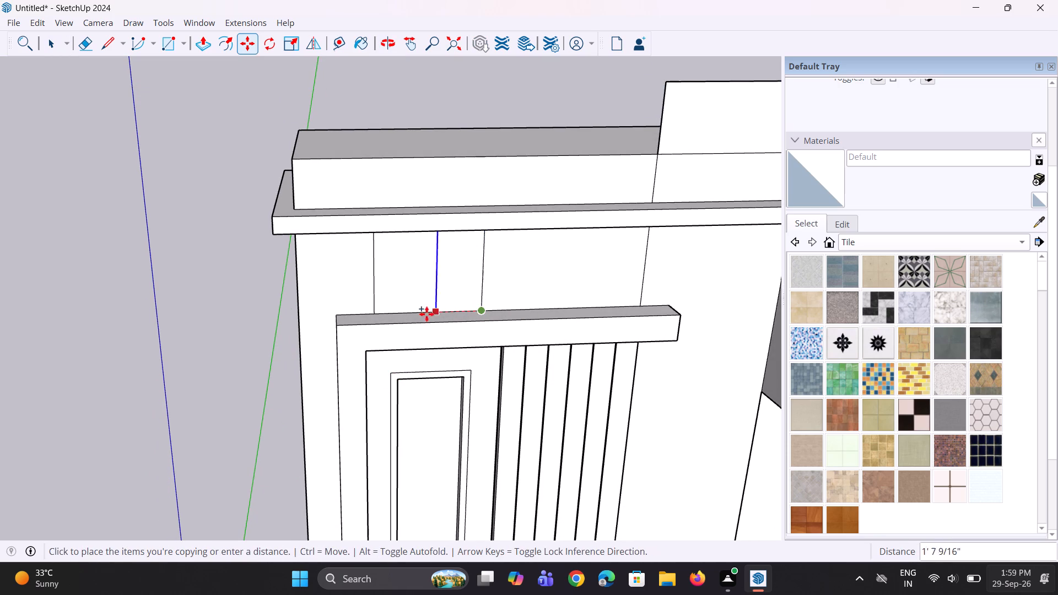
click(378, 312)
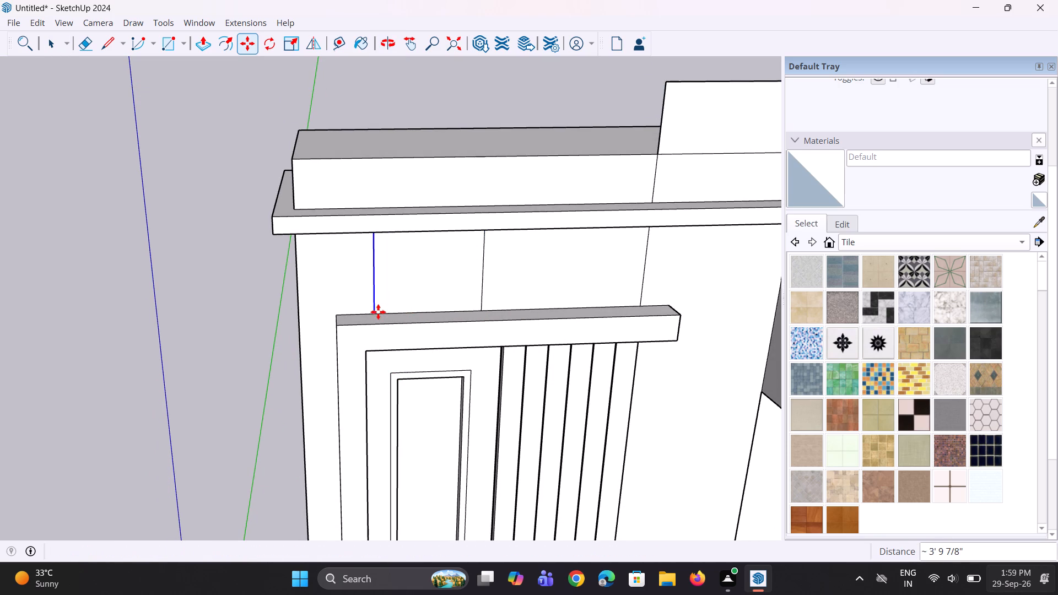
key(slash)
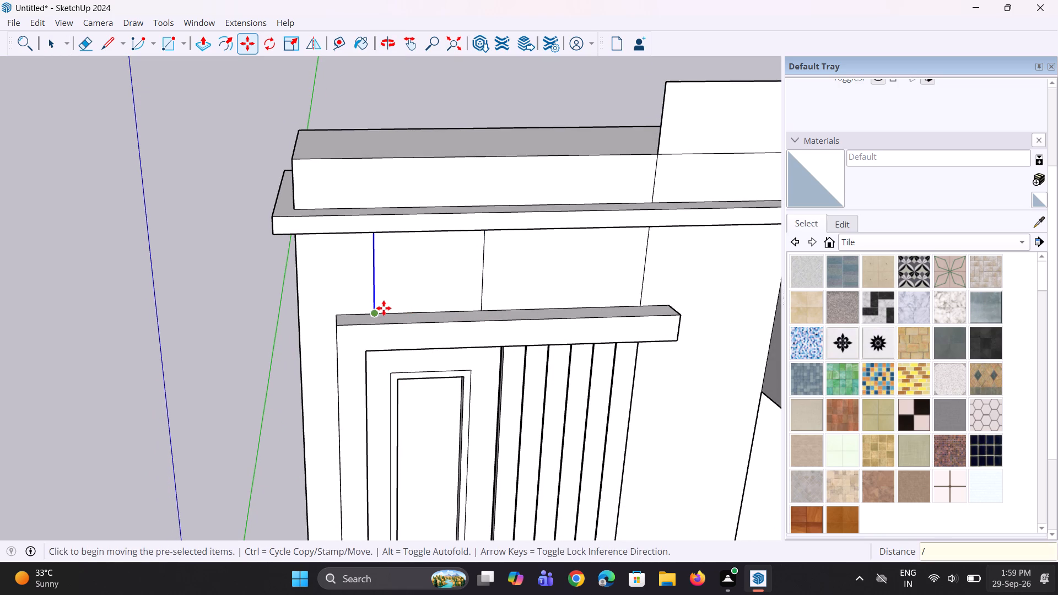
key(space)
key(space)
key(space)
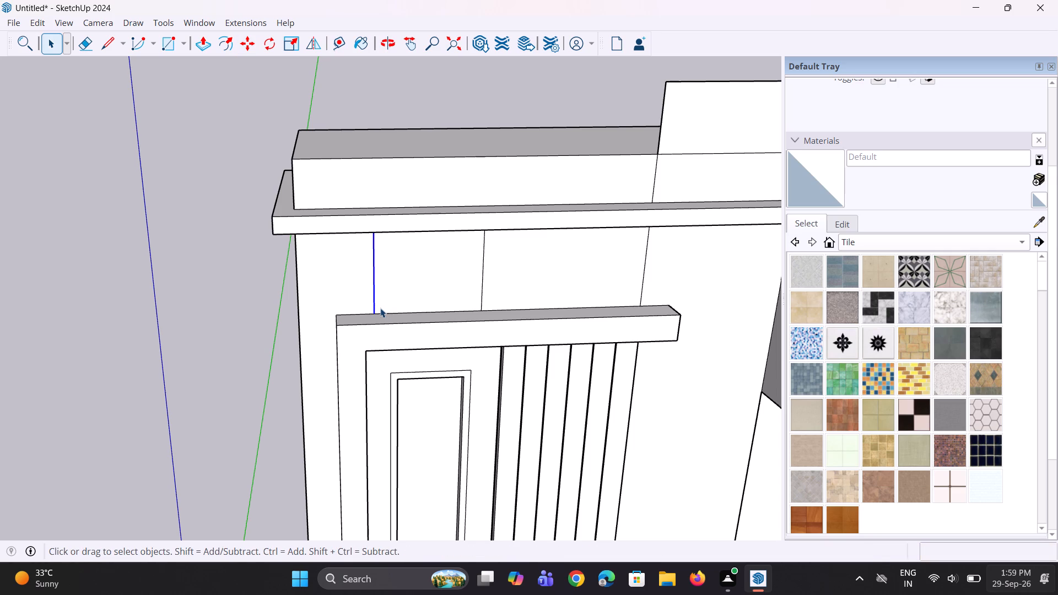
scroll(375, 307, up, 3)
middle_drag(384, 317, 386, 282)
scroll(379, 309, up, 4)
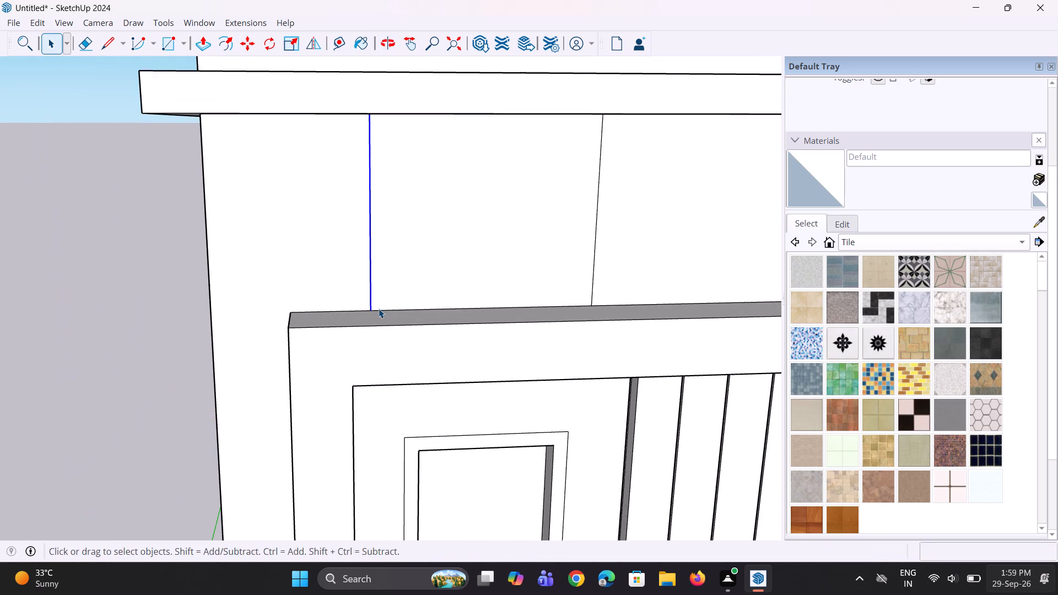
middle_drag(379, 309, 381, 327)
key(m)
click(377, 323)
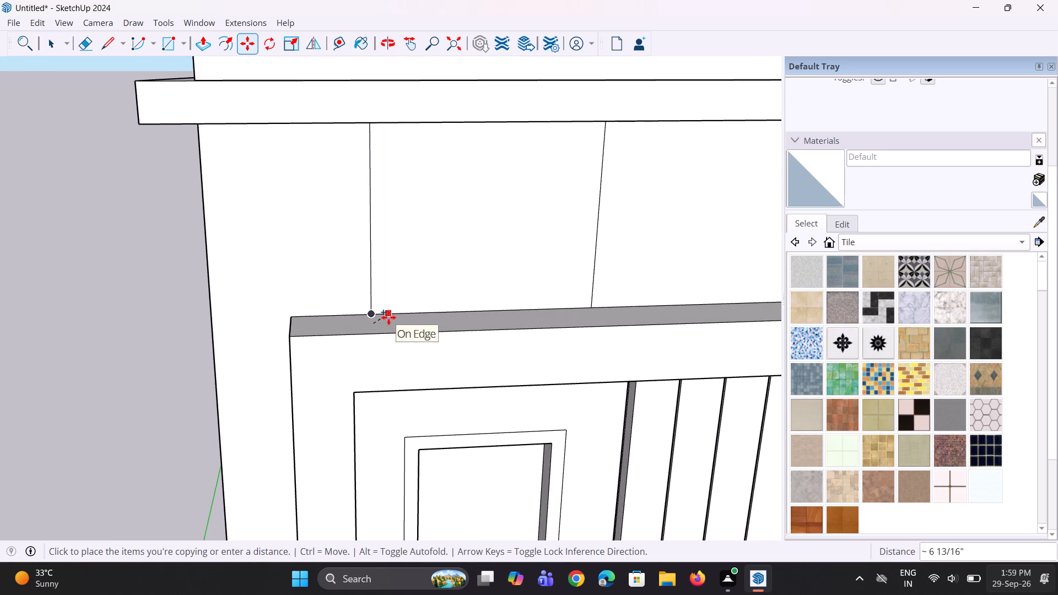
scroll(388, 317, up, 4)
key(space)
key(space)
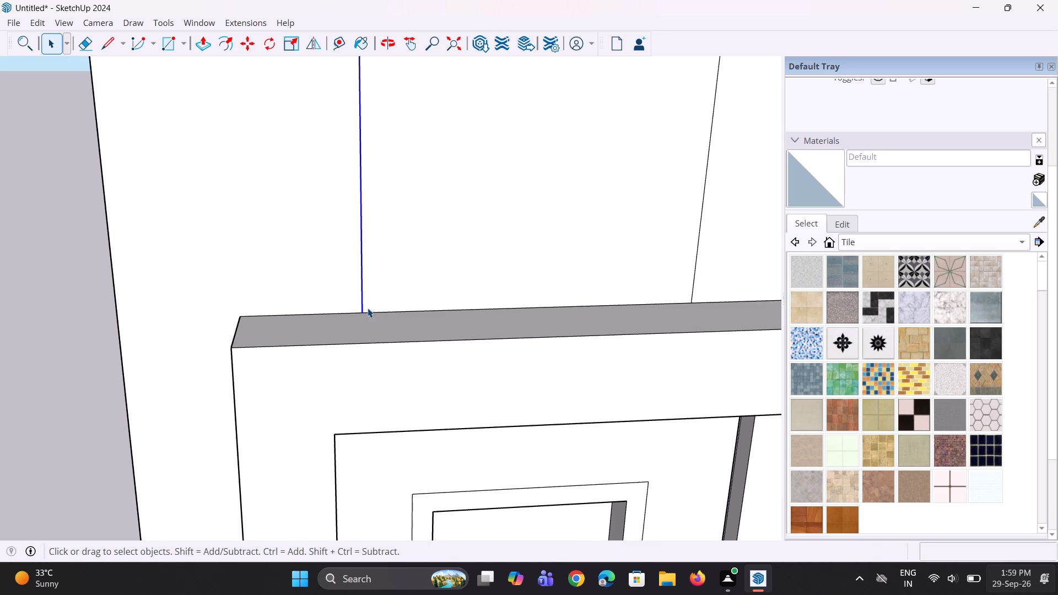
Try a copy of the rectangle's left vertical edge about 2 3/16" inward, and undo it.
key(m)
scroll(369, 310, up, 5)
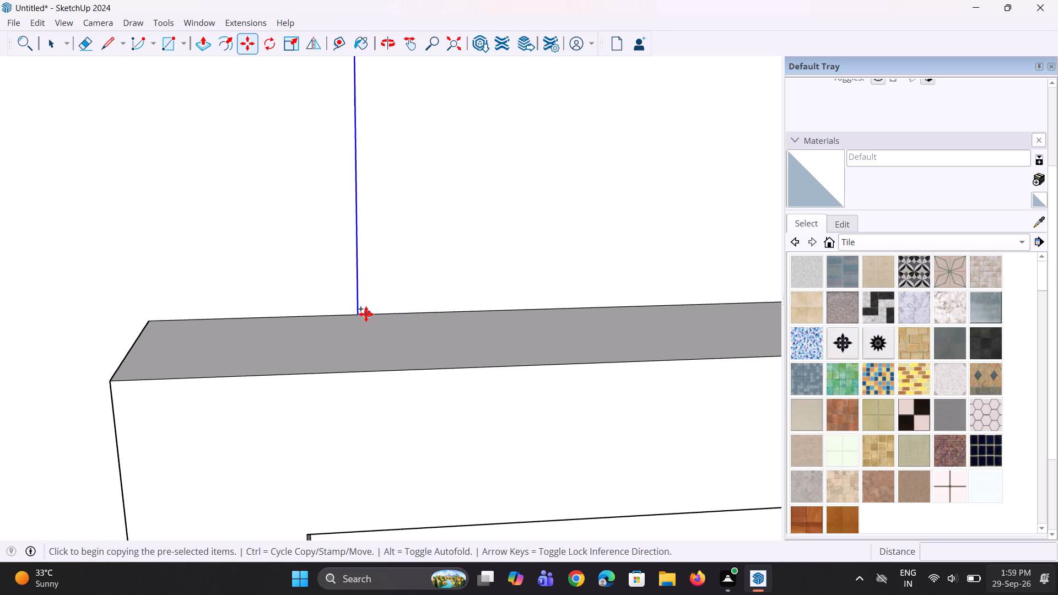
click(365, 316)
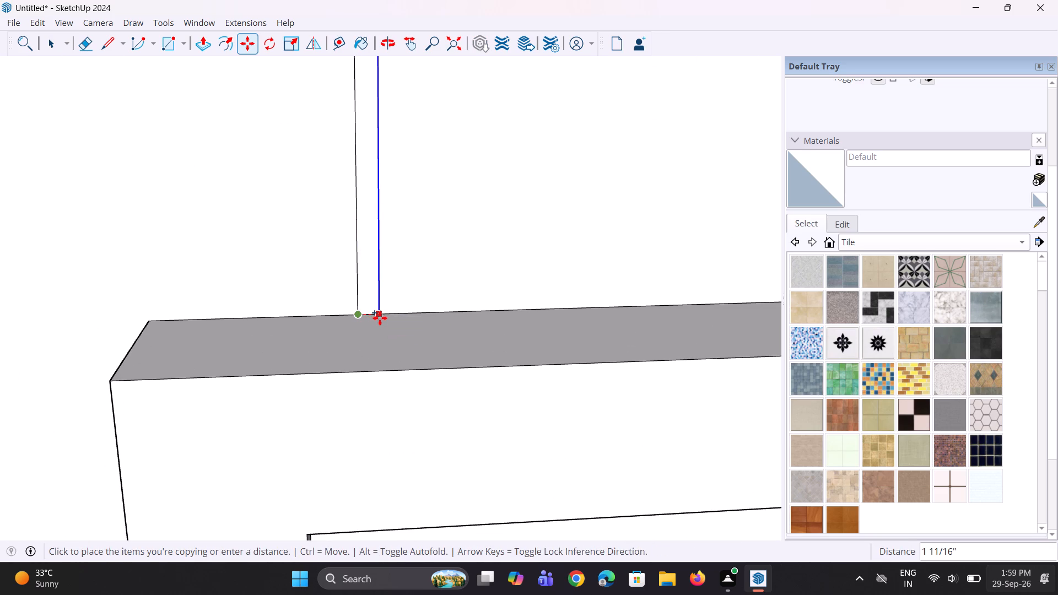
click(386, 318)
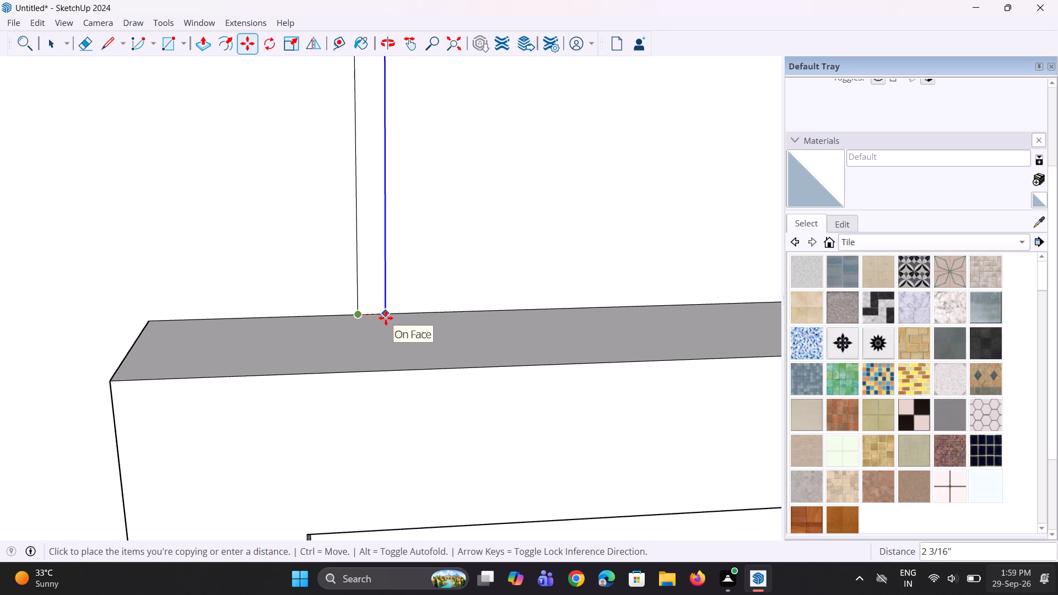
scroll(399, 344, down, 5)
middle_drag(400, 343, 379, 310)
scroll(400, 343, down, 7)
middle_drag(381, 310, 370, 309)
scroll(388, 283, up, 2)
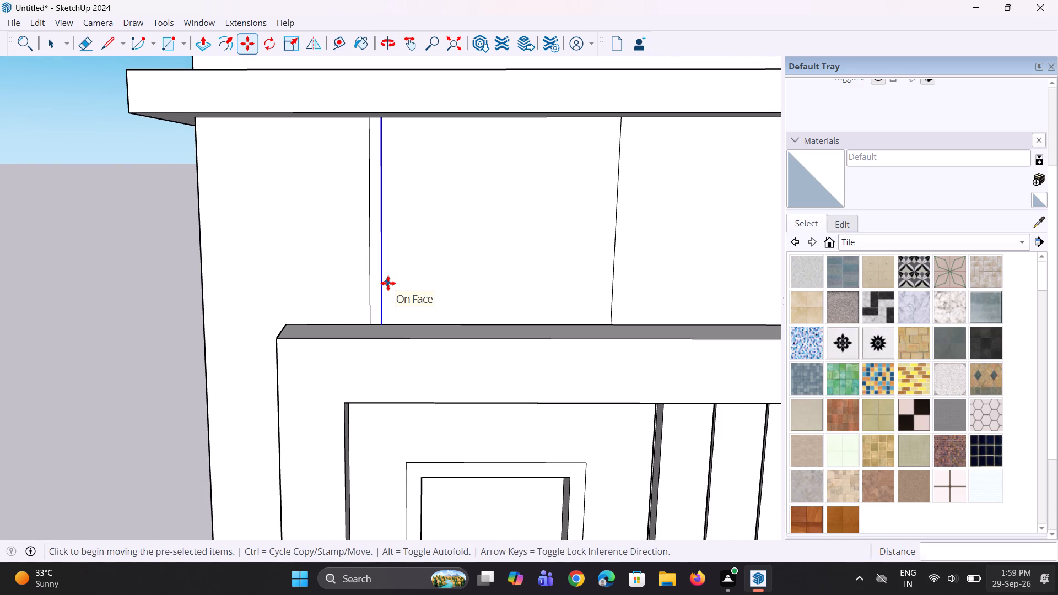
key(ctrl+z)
Copy the rectangle's left vertical edge about 2 13/16" inward to form a narrow vertical strip.
key(space)
key(space)
click(369, 292)
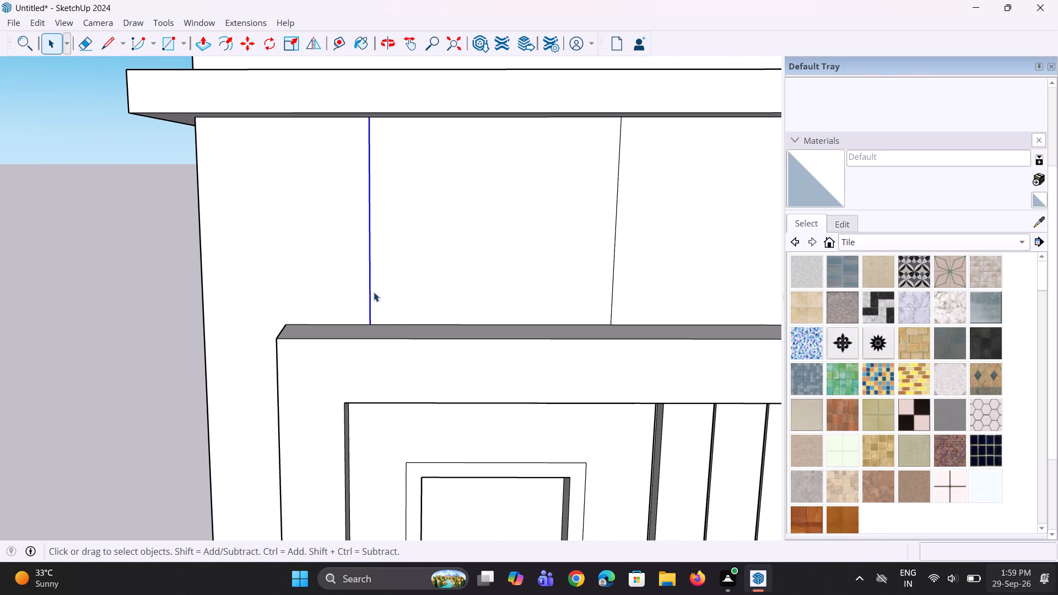
middle_drag(380, 295, 400, 350)
scroll(400, 349, up, 6)
key(m)
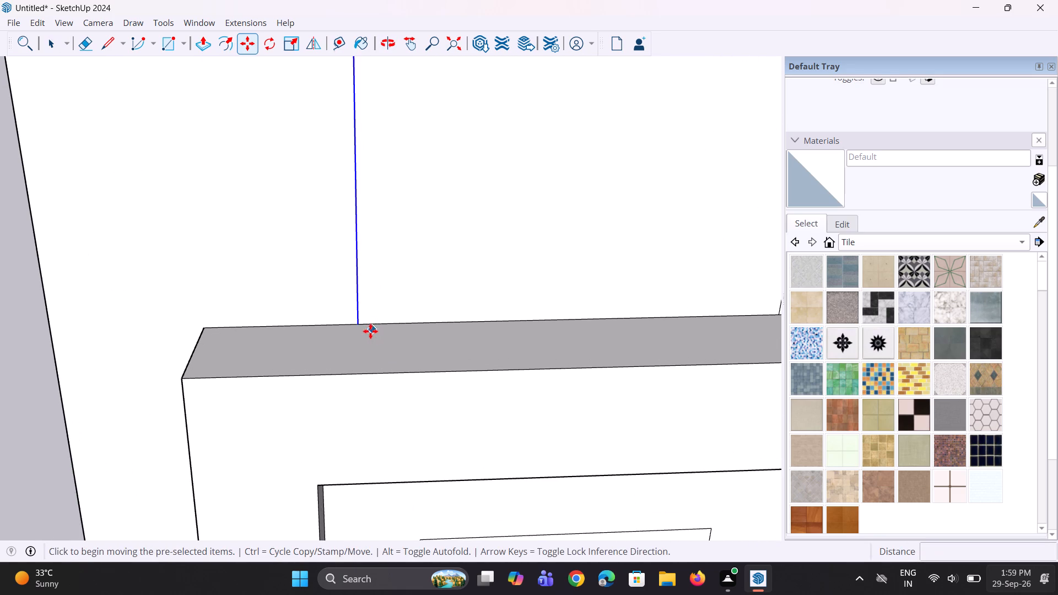
scroll(365, 333, up, 3)
click(359, 320)
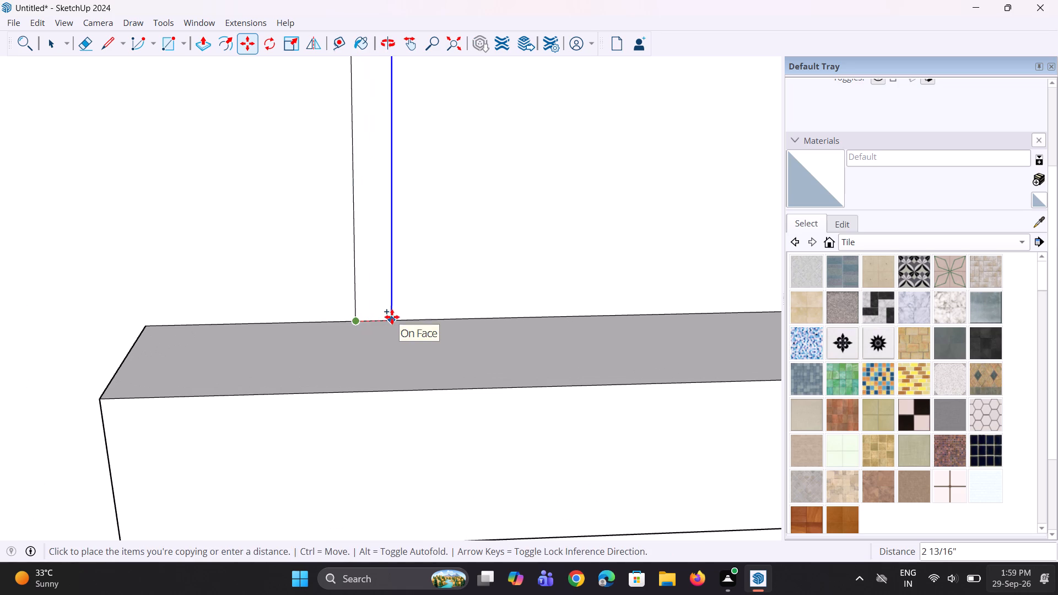
click(392, 317)
scroll(392, 334, down, 7)
middle_drag(392, 342, 388, 315)
scroll(387, 312, down, 5)
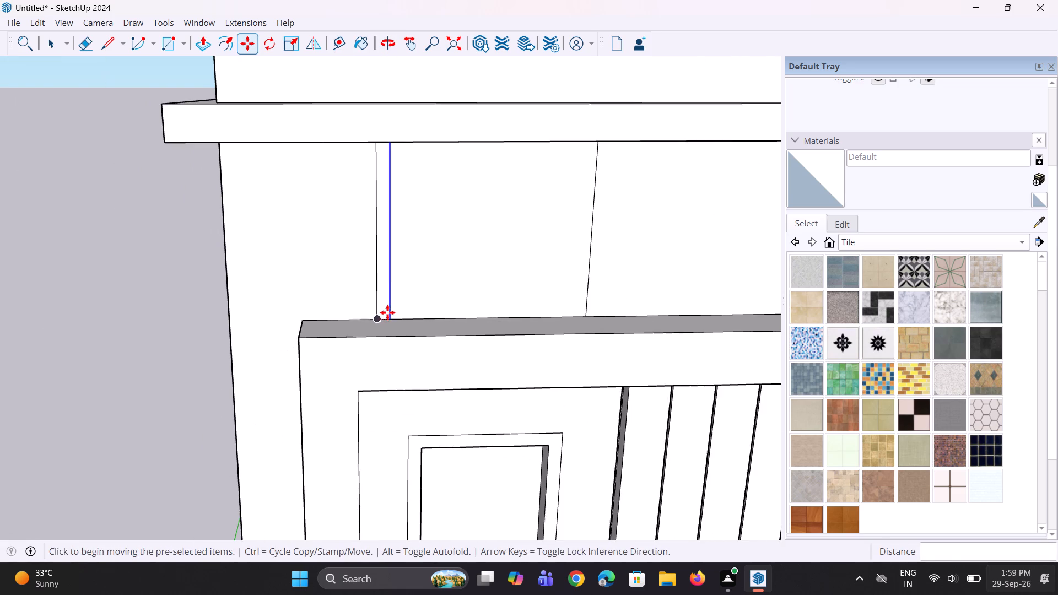
middle_drag(387, 312, 381, 309)
key(space)
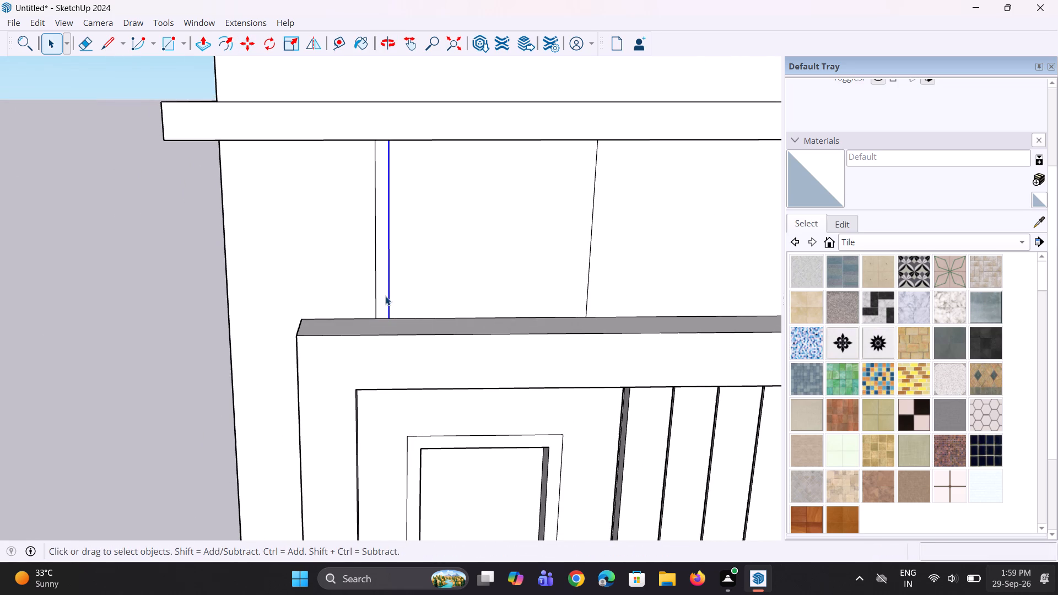
Pull the narrow vertical strip 3" out from the wall.
key(p)
click(381, 286)
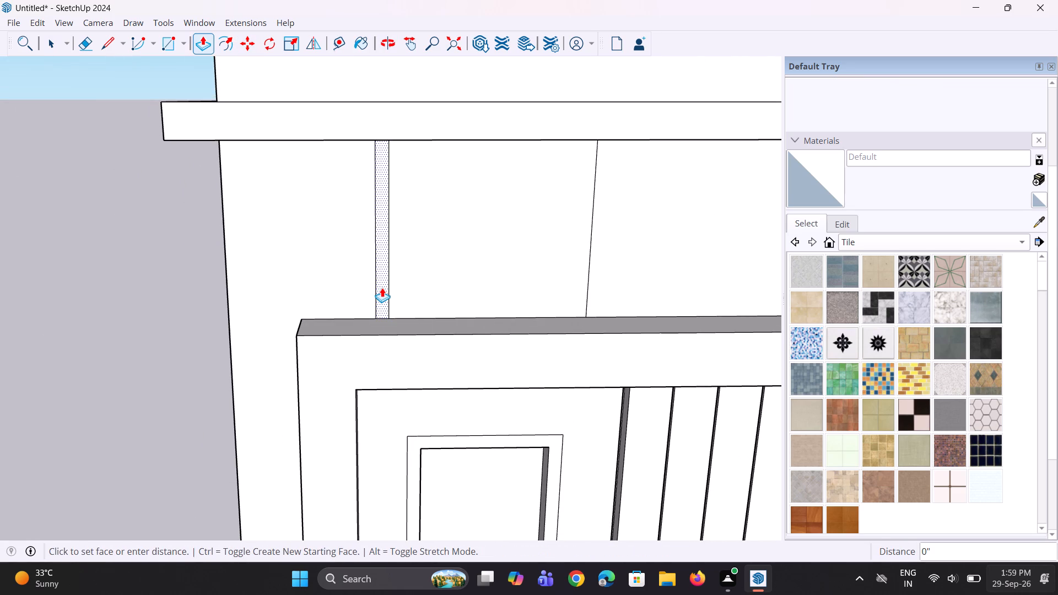
text(3")
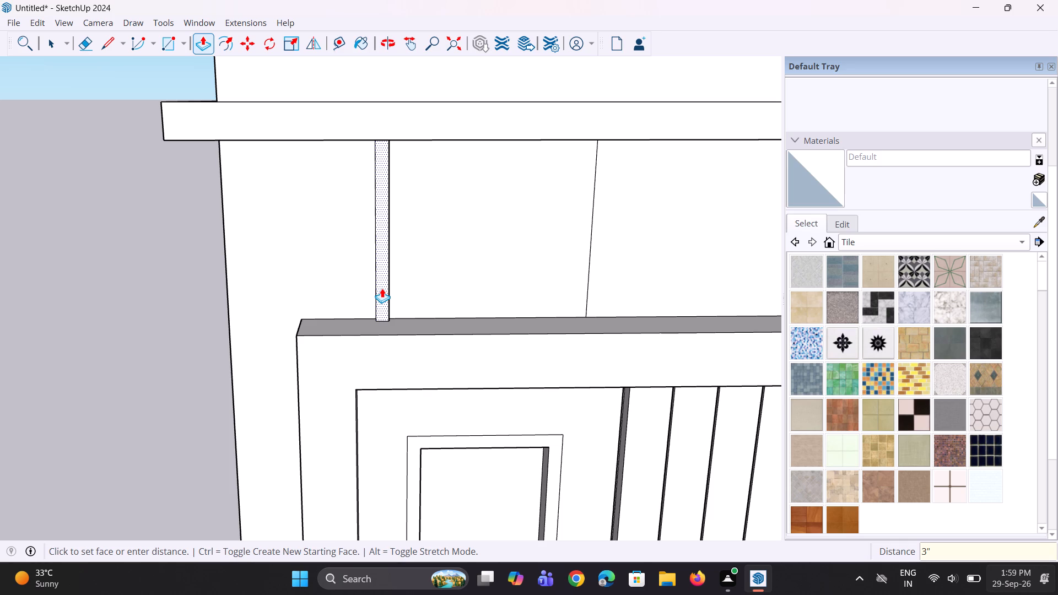
key(Return)
Select the projecting narrow strip's front face and both side faces and make them a group.
middle_drag(401, 301, 305, 318)
scroll(368, 314, up, 3)
key(space)
key(space)
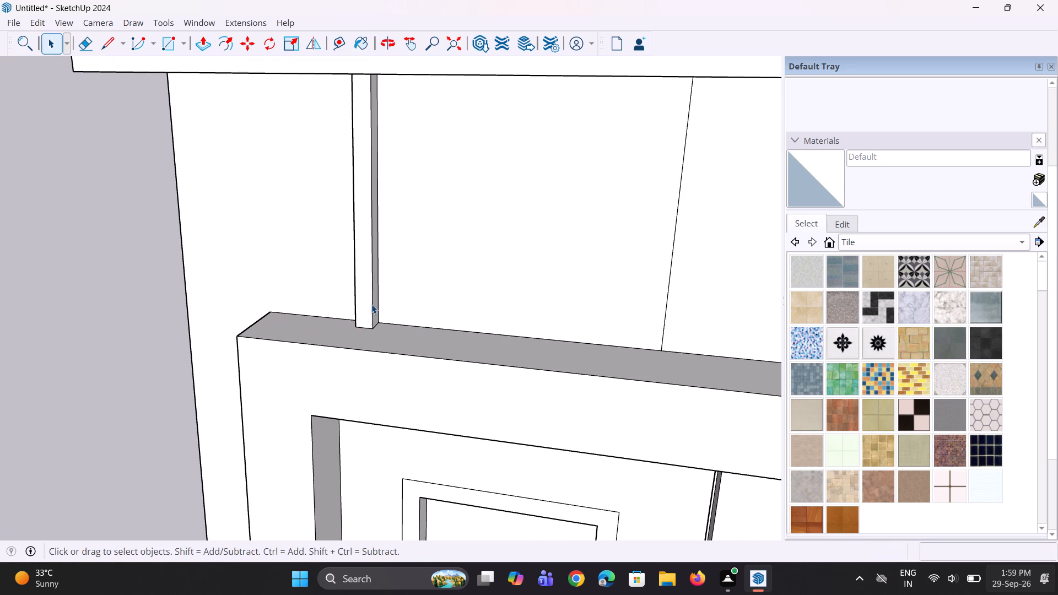
click(368, 304)
scroll(387, 308, up, 5)
ctrl+click(371, 295)
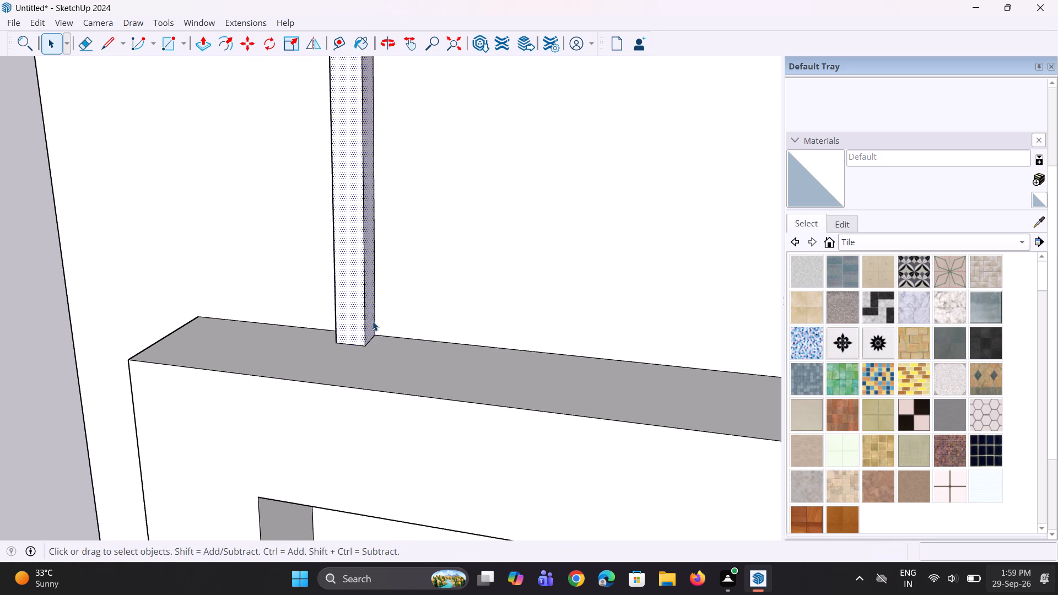
scroll(373, 321, down, 4)
middle_drag(376, 322, 522, 318)
scroll(380, 298, up, 2)
middle_drag(380, 308, 440, 310)
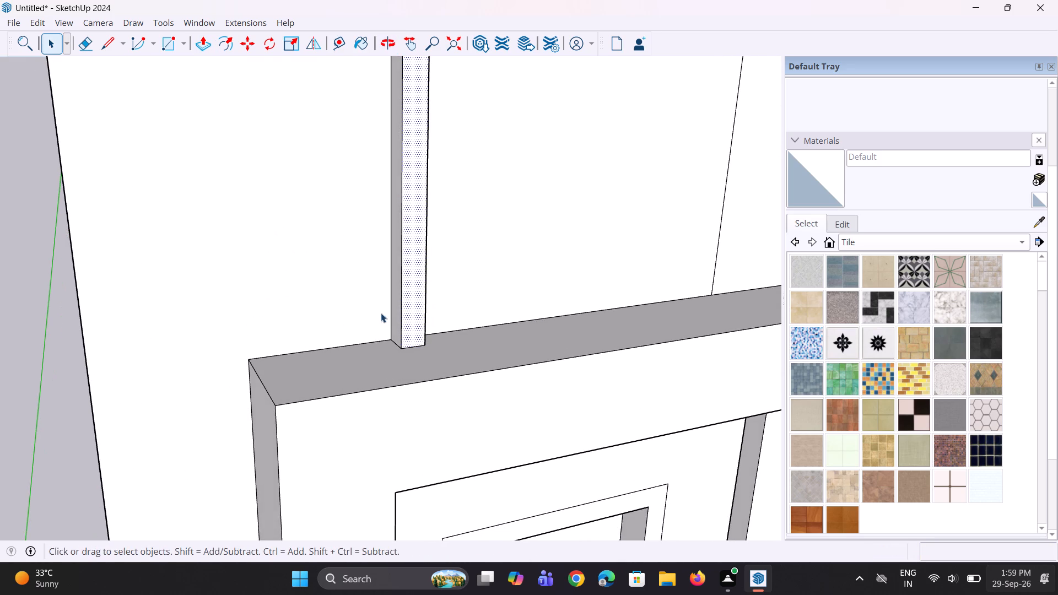
ctrl+click(396, 315)
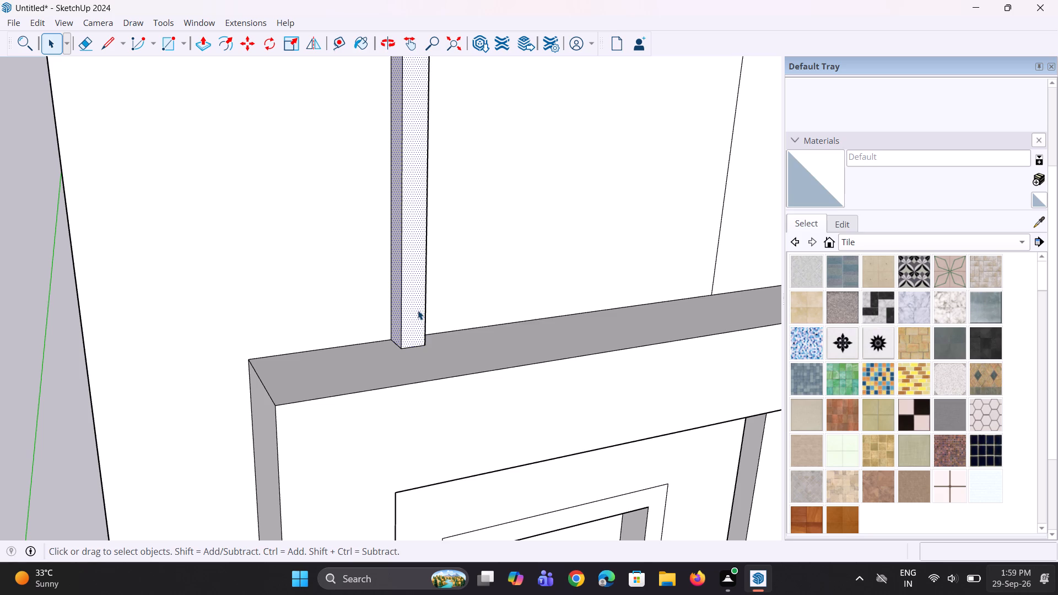
right_click(418, 310)
click(467, 440)
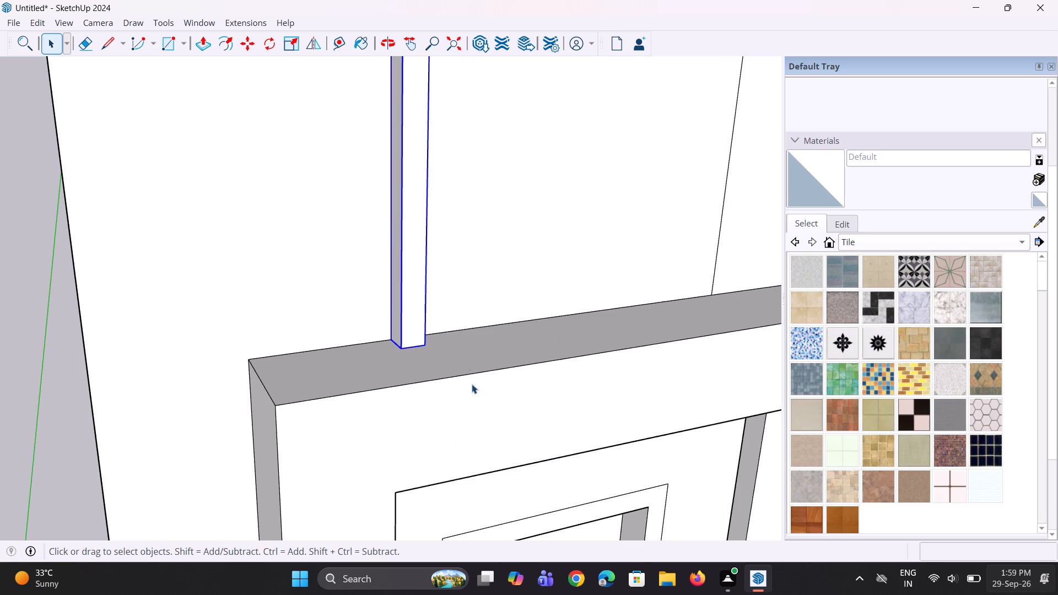
Copy the grouped strip about 3 5/8" along the wall between band and frame and multiply the copy by 15.
scroll(460, 315, down, 3)
middle_drag(462, 315, 297, 312)
scroll(312, 310, down, 4)
middle_drag(350, 314, 374, 299)
middle_drag(370, 306, 388, 300)
scroll(368, 326, up, 6)
key(m)
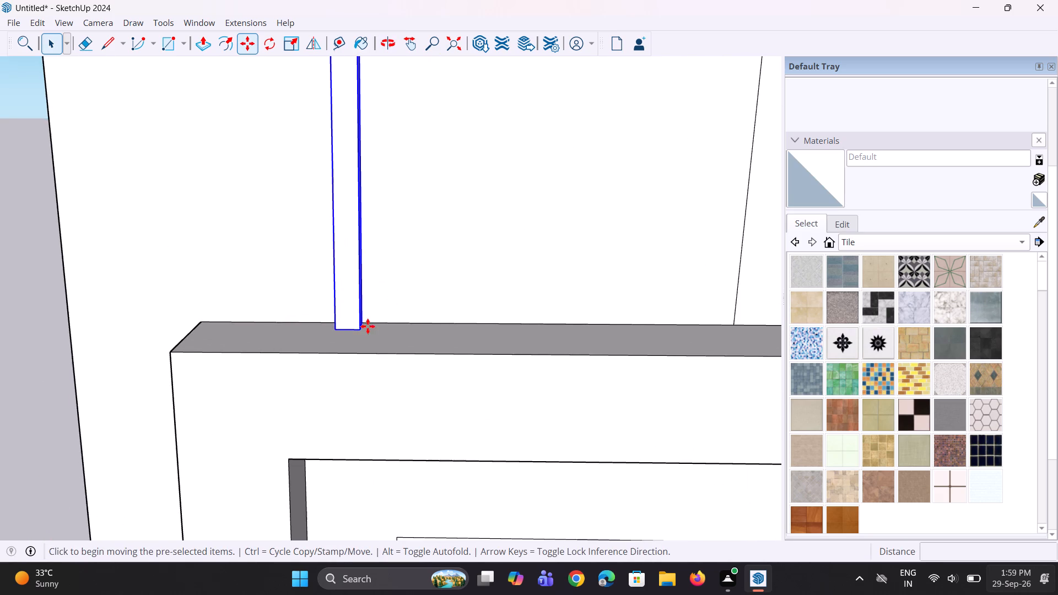
click(363, 339)
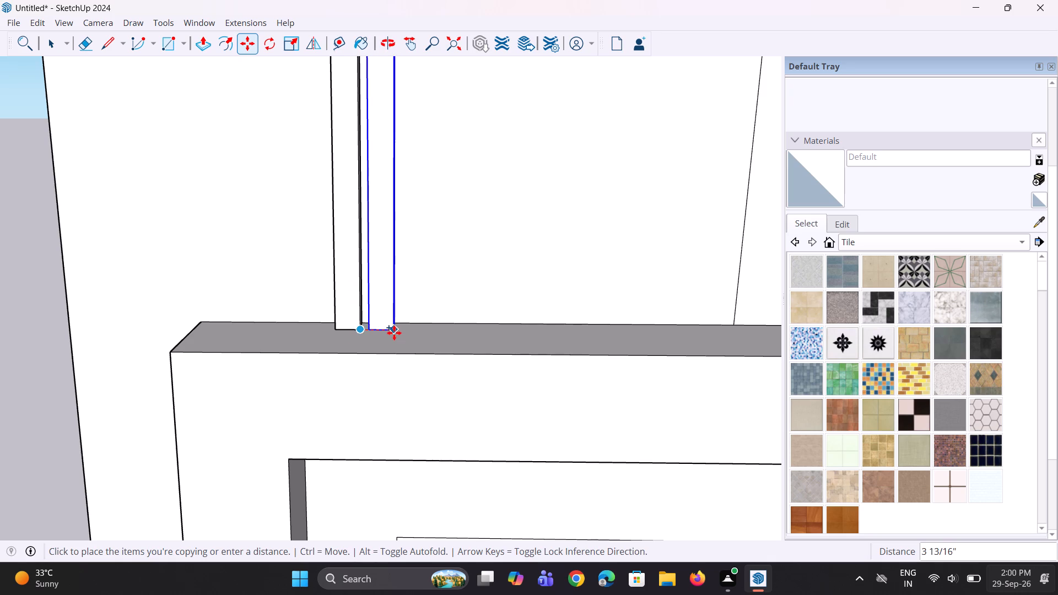
click(393, 332)
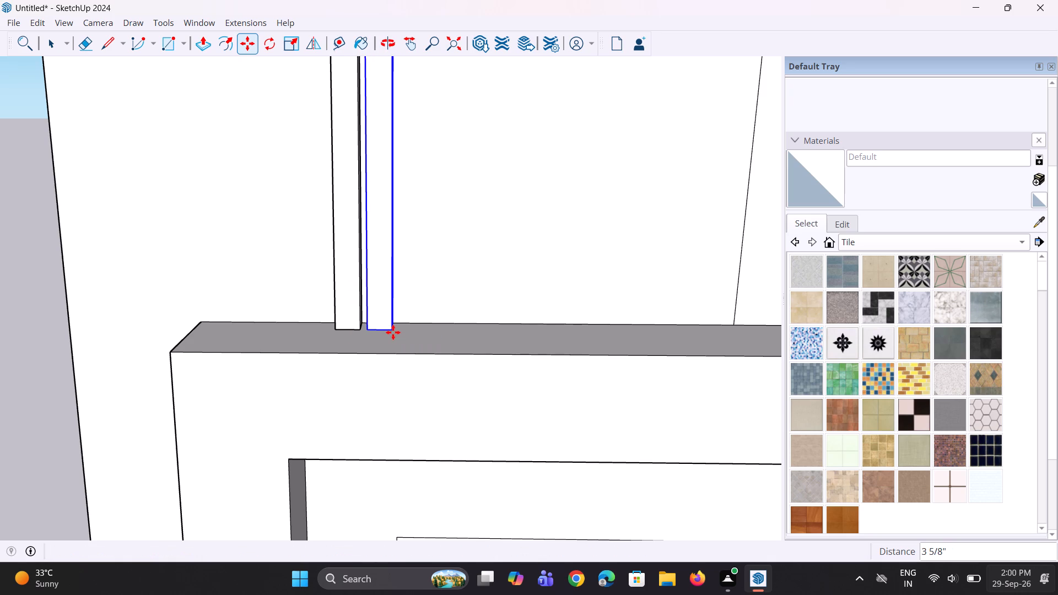
key(asterisk)
text(15)
key(Return)
scroll(408, 309, down, 10)
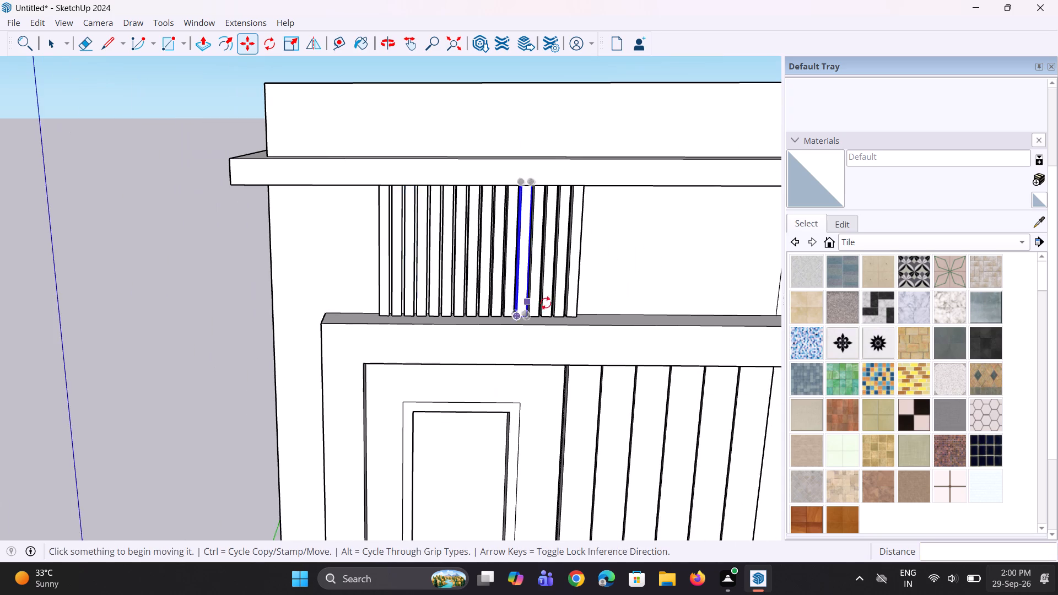
Delete the last three strips at the inner end of the strip row between the band and the frame.
middle_drag(547, 303, 495, 285)
scroll(582, 269, up, 3)
key(space)
key(space)
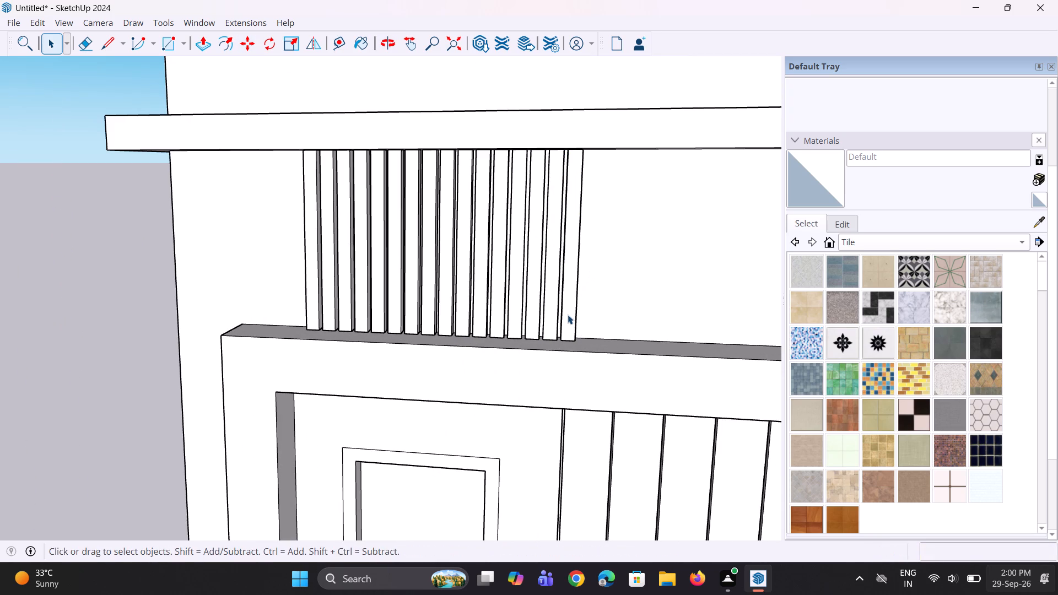
click(568, 315)
key(Delete)
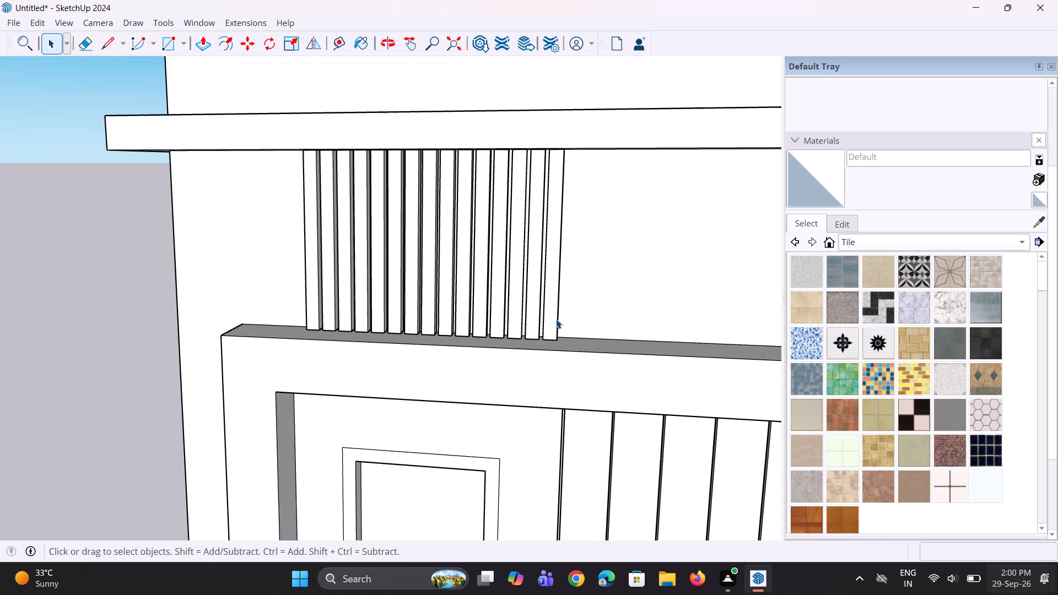
click(555, 318)
key(Delete)
click(535, 310)
key(Delete)
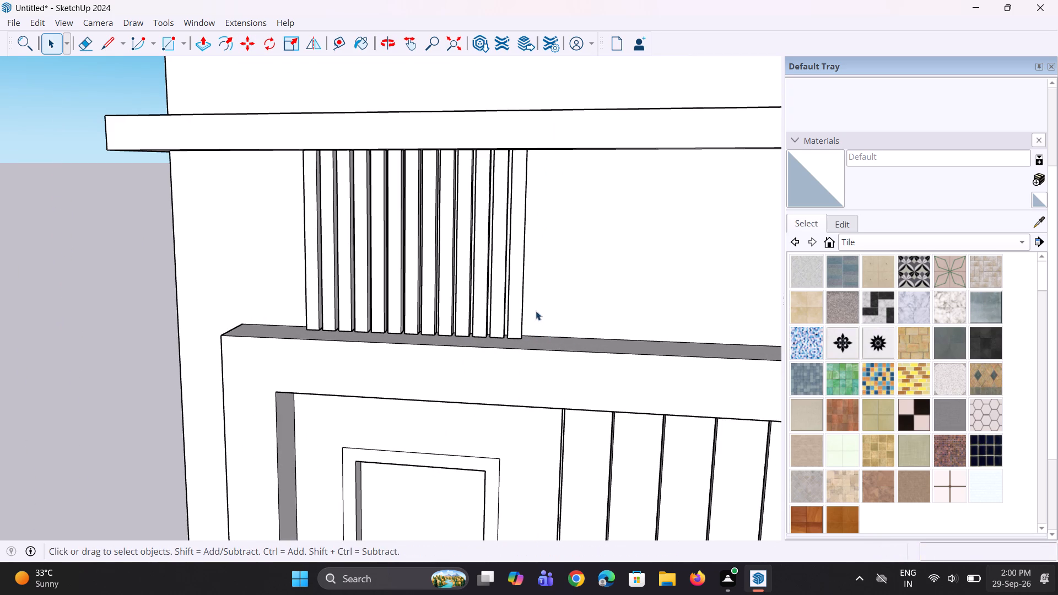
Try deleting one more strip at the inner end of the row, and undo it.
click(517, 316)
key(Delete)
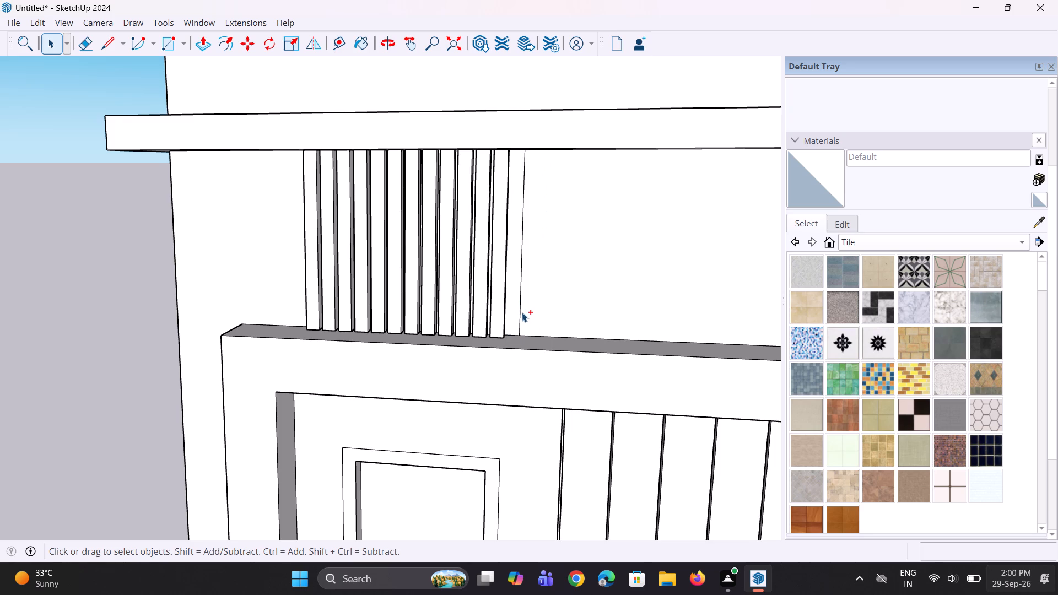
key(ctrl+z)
Examine the strip row and the overall front elevation, including the raised block and its outer edge.
scroll(522, 312, down, 5)
key(space)
scroll(478, 312, down, 1)
click(283, 293)
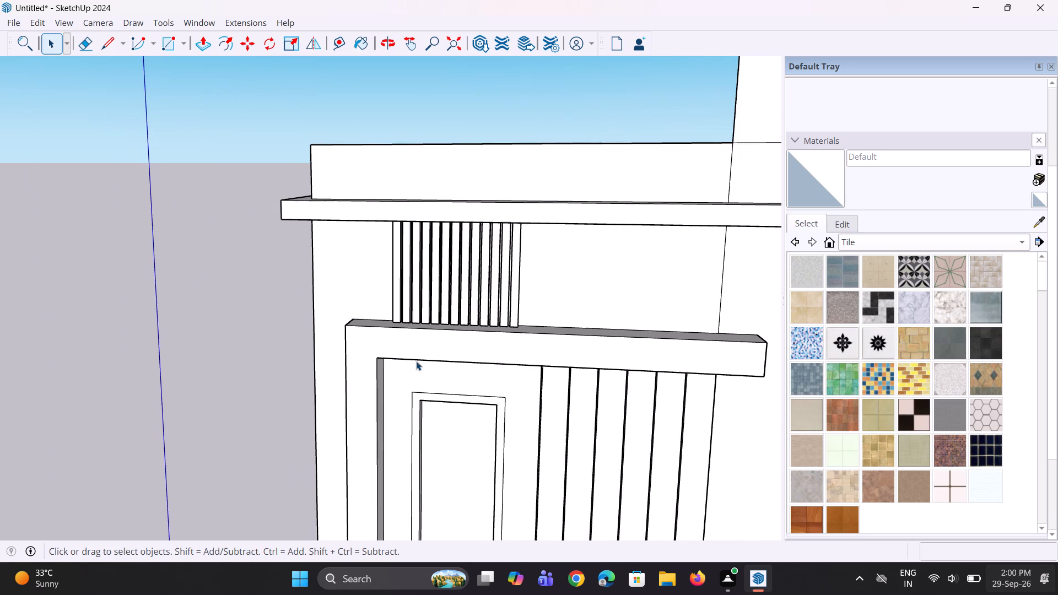
middle_drag(424, 361, 508, 343)
scroll(508, 342, down, 5)
middle_drag(502, 342, 468, 324)
scroll(462, 325, down, 5)
middle_drag(474, 326, 462, 313)
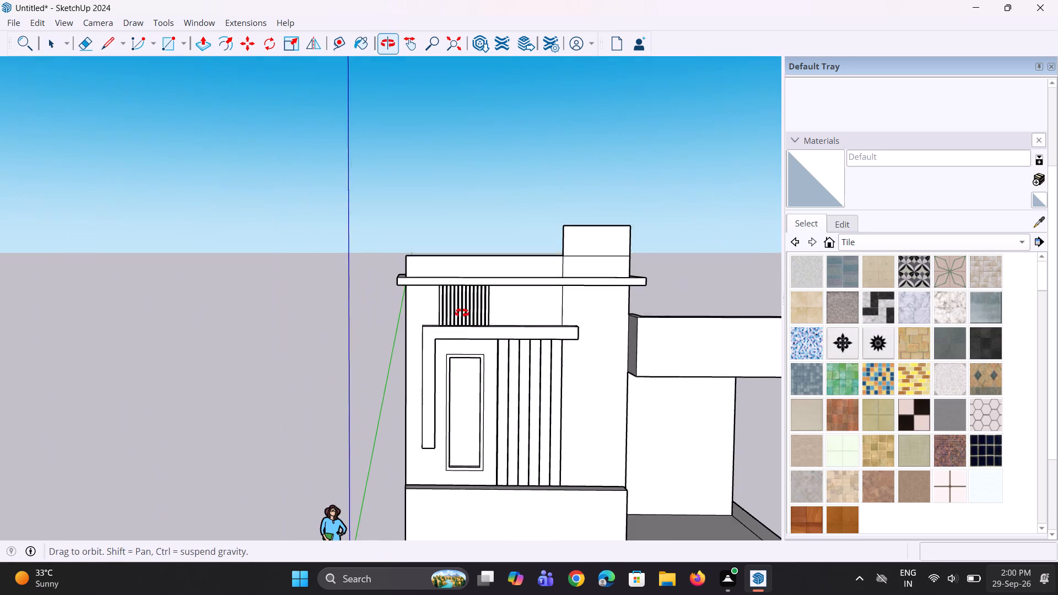
middle_drag(462, 313, 457, 310)
scroll(516, 423, up, 3)
scroll(519, 416, down, 1)
middle_drag(522, 416, 531, 420)
scroll(575, 305, up, 3)
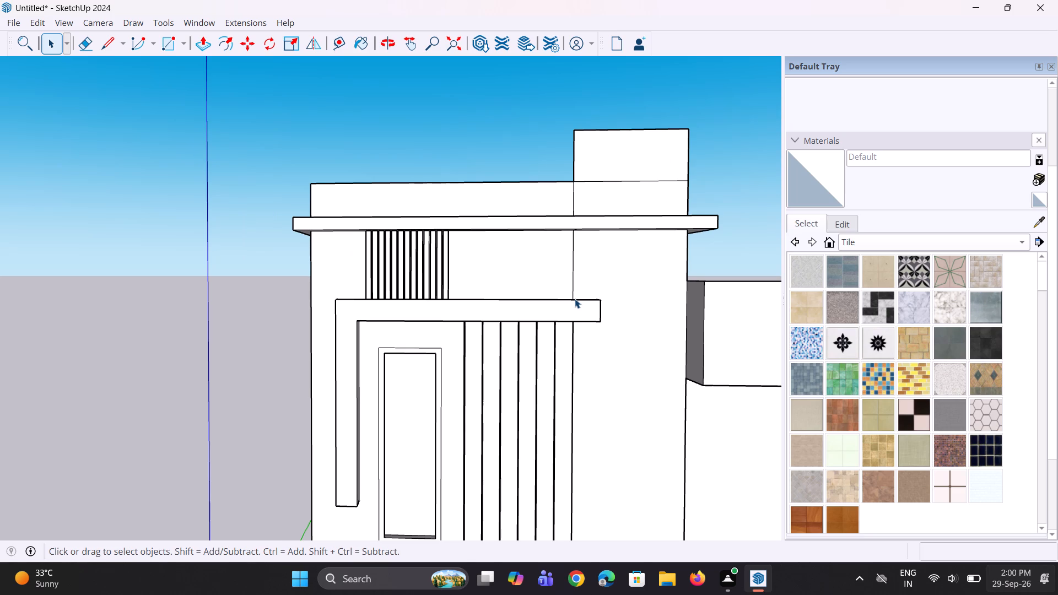
scroll(528, 275, down, 4)
middle_drag(526, 276, 549, 289)
scroll(584, 287, up, 1)
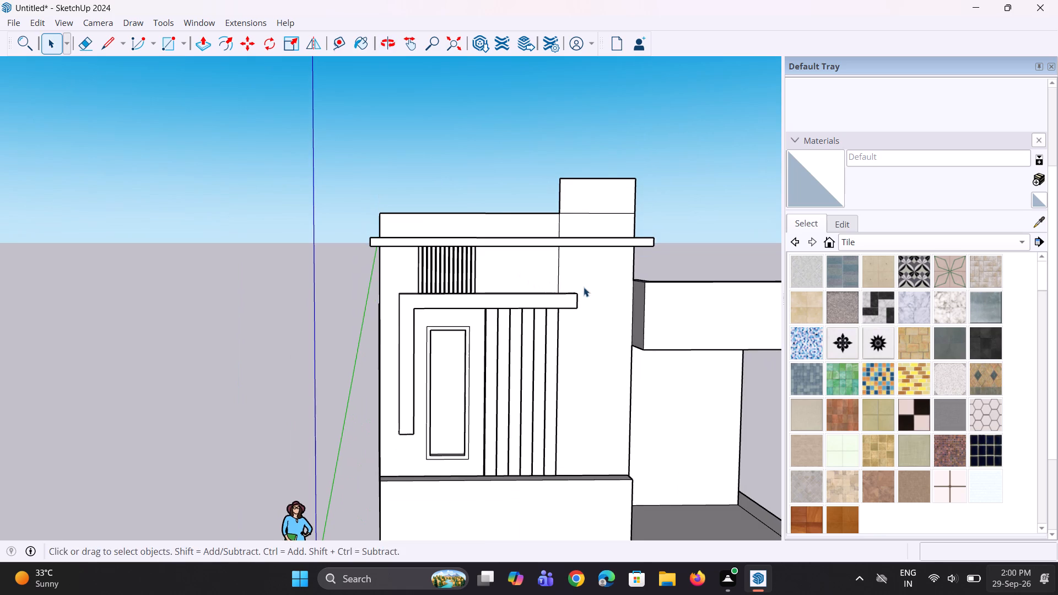
middle_drag(584, 287, 558, 254)
Copy all segments of the front wall's outer vertical edge beside the lower wing about 1' 2 13/16" inward.
click(641, 285)
scroll(637, 197, up, 2)
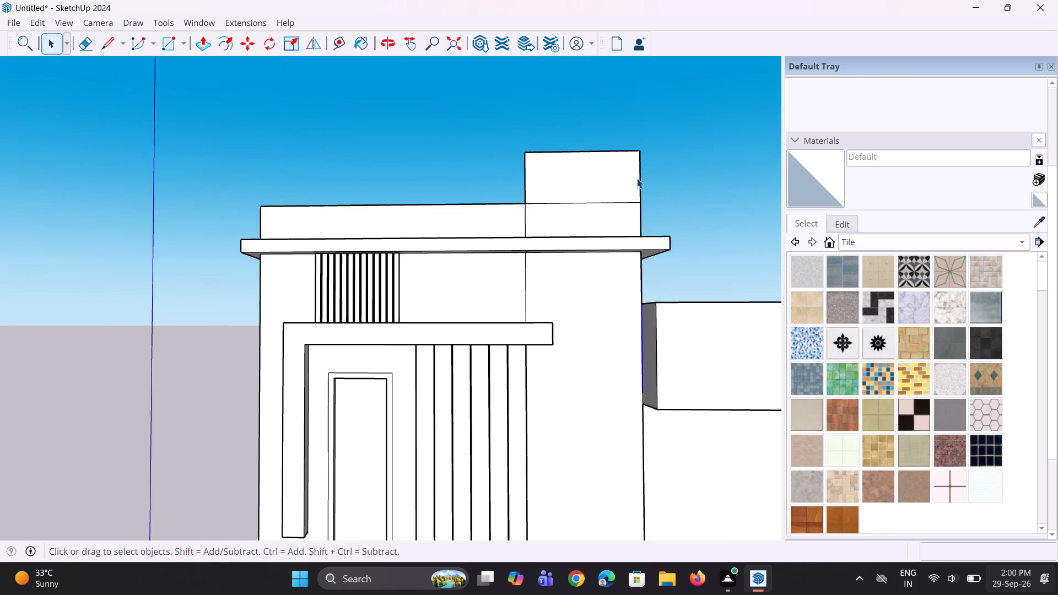
scroll(637, 178, up, 6)
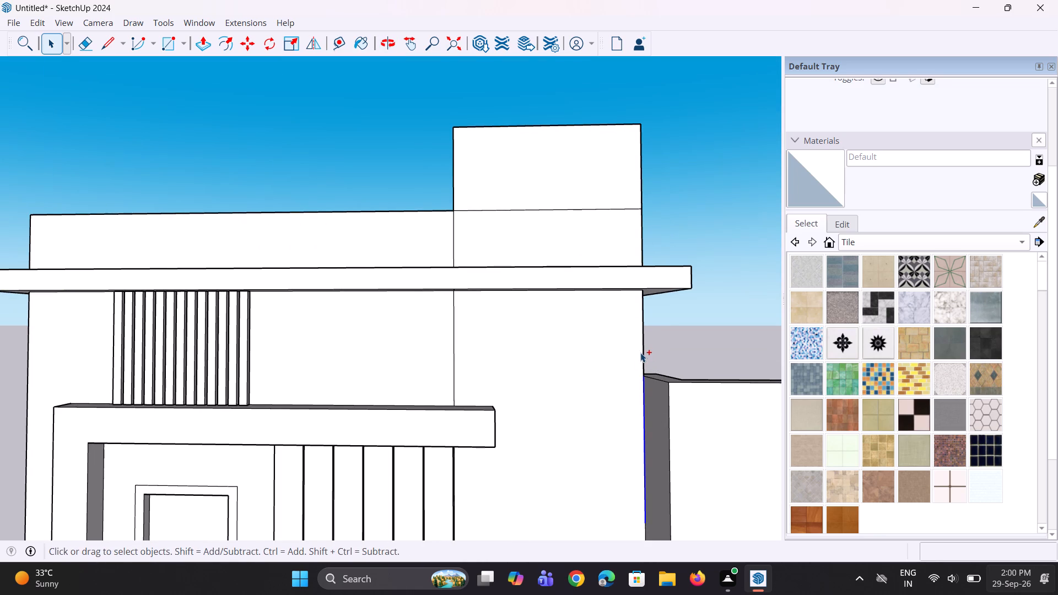
ctrl+click(643, 353)
ctrl+scroll(647, 253, up, 2)
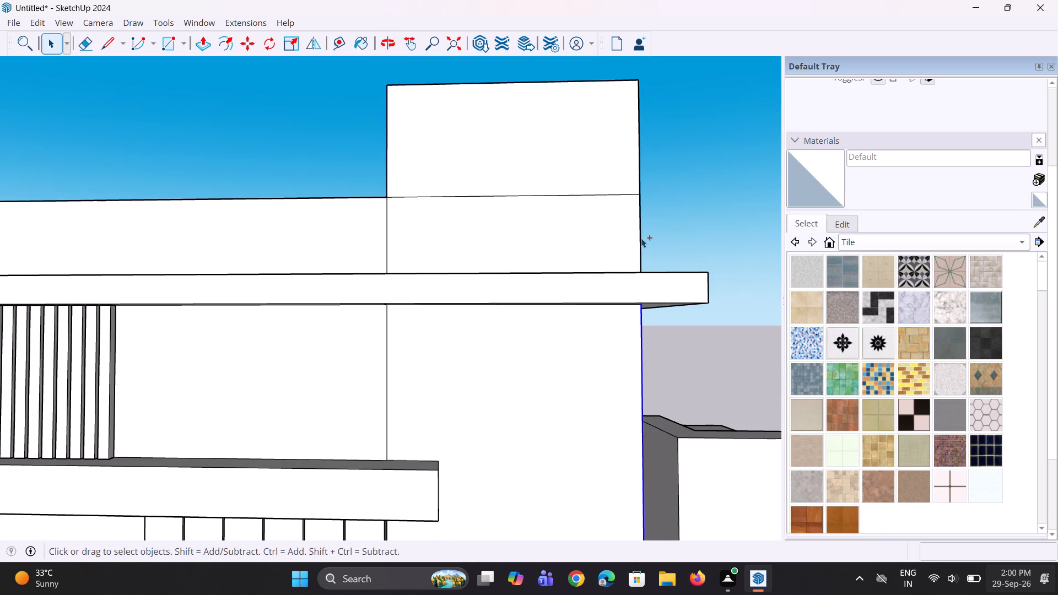
ctrl+click(641, 238)
ctrl+scroll(639, 181, up, 1)
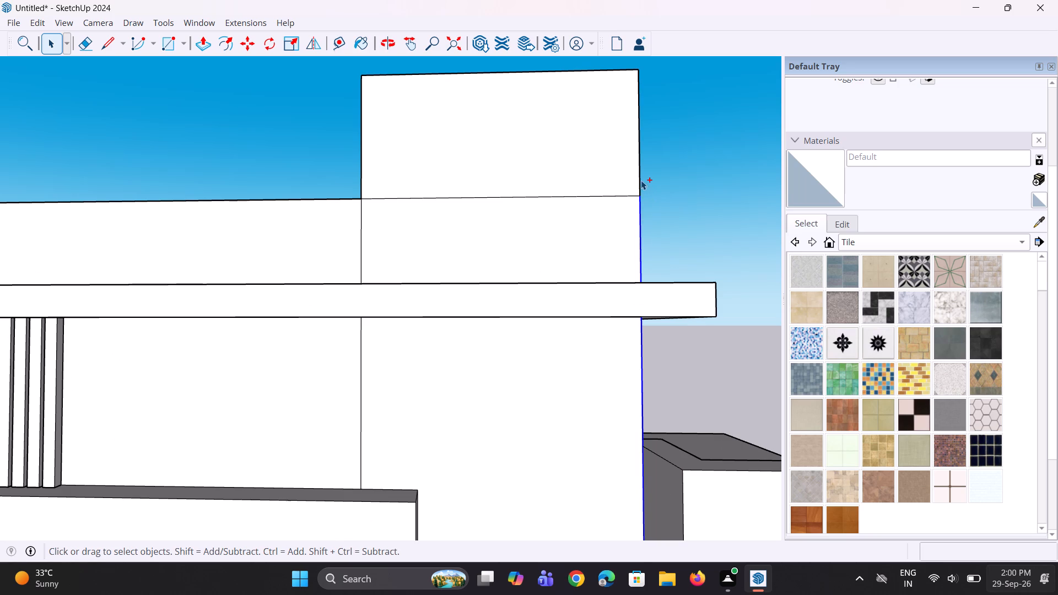
ctrl+click(640, 177)
scroll(629, 220, down, 13)
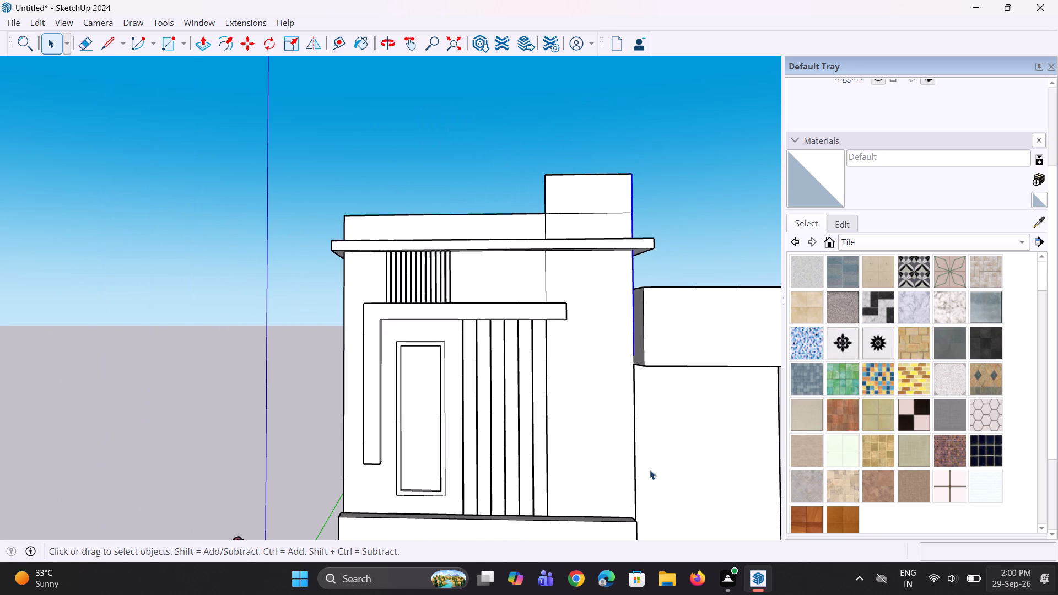
ctrl+click(635, 423)
key(m)
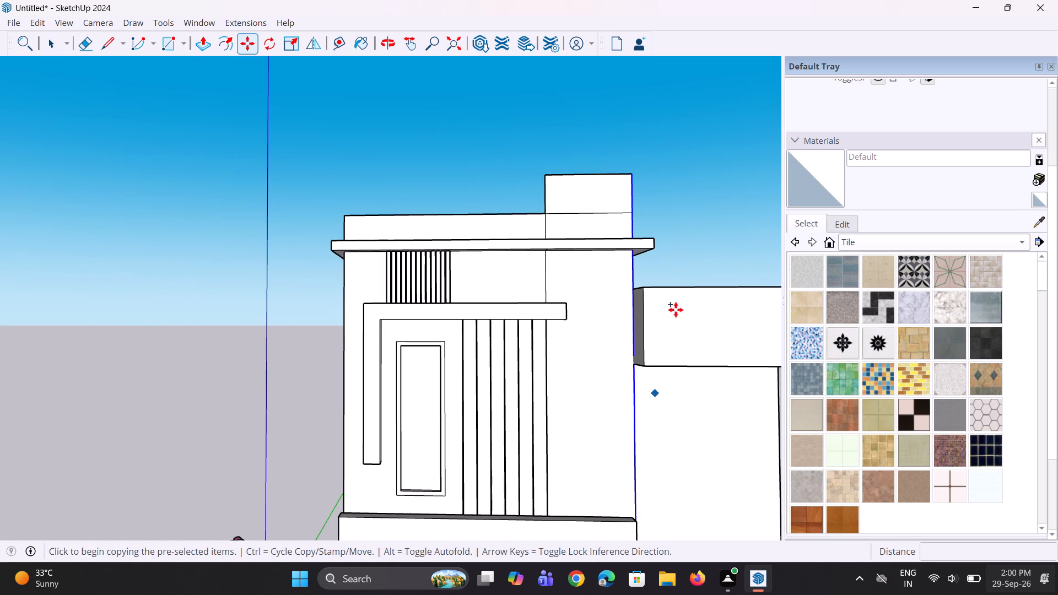
scroll(634, 167, up, 7)
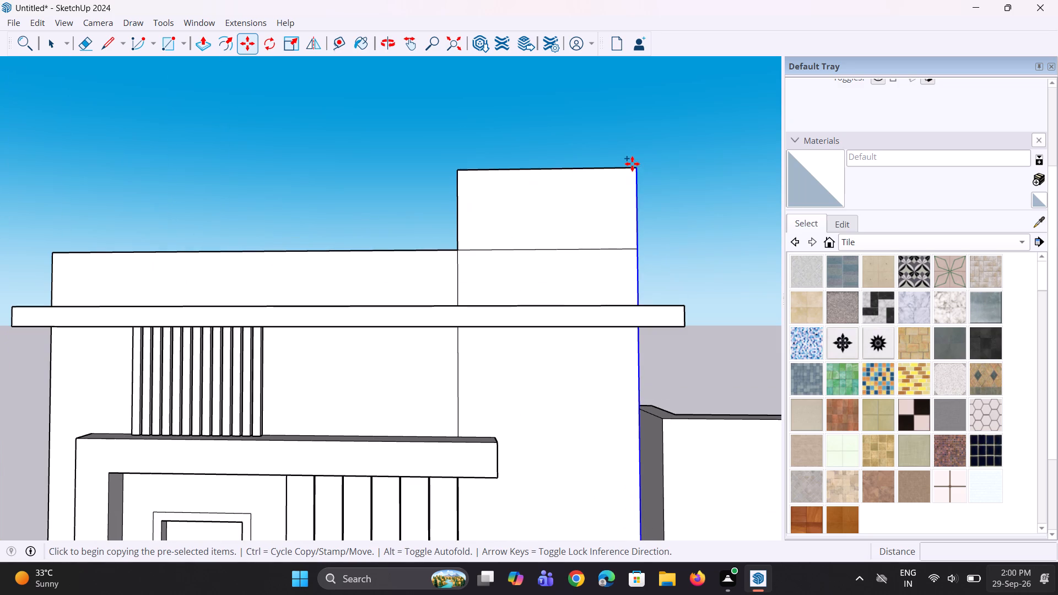
click(635, 167)
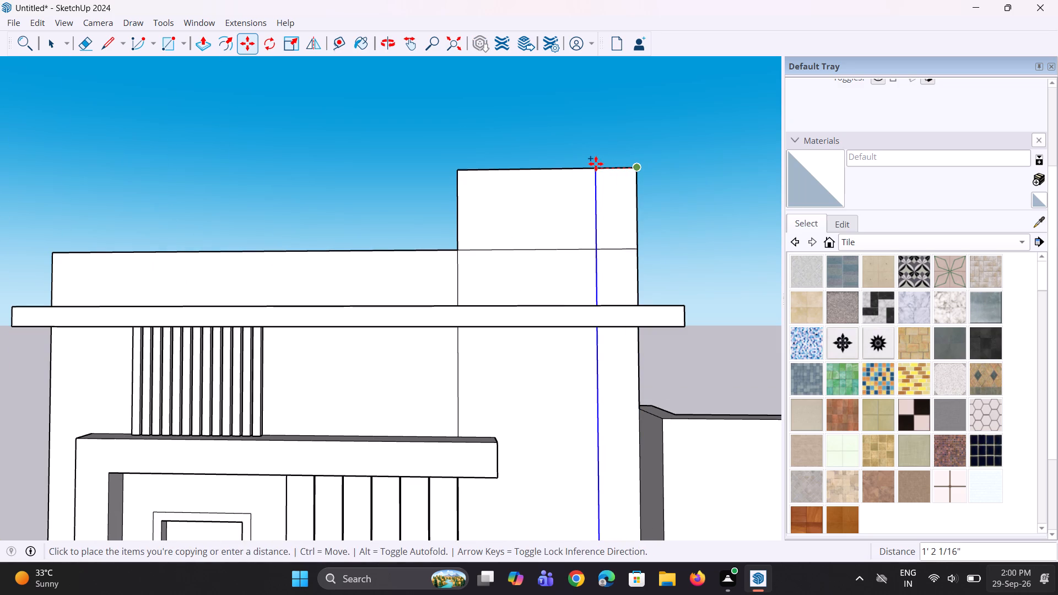
click(594, 164)
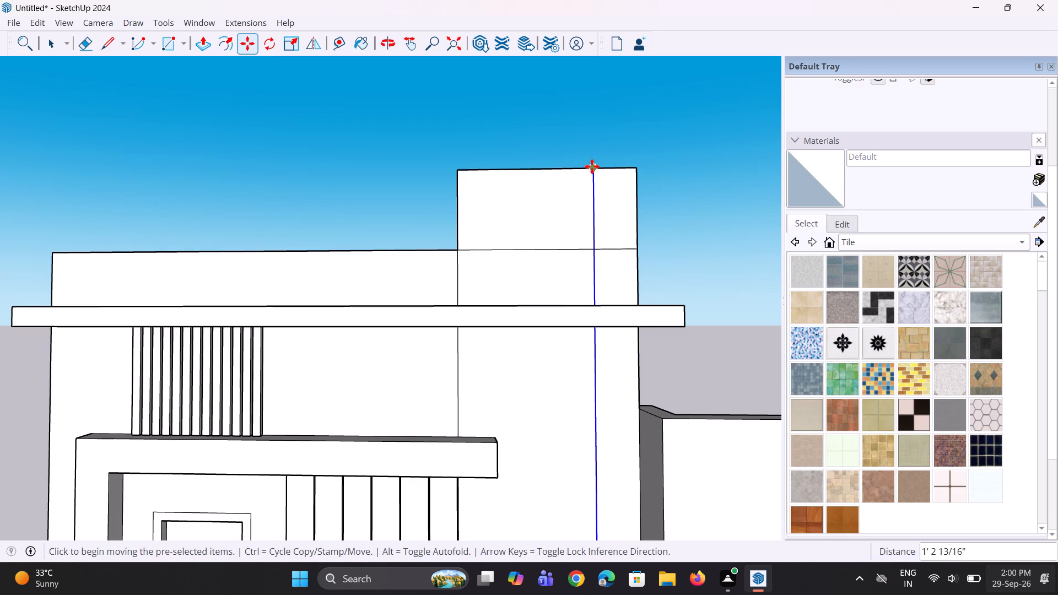
Copy the new vertical line another 1' 4 7/16" or so inward across the raised block's front.
key(m)
click(593, 166)
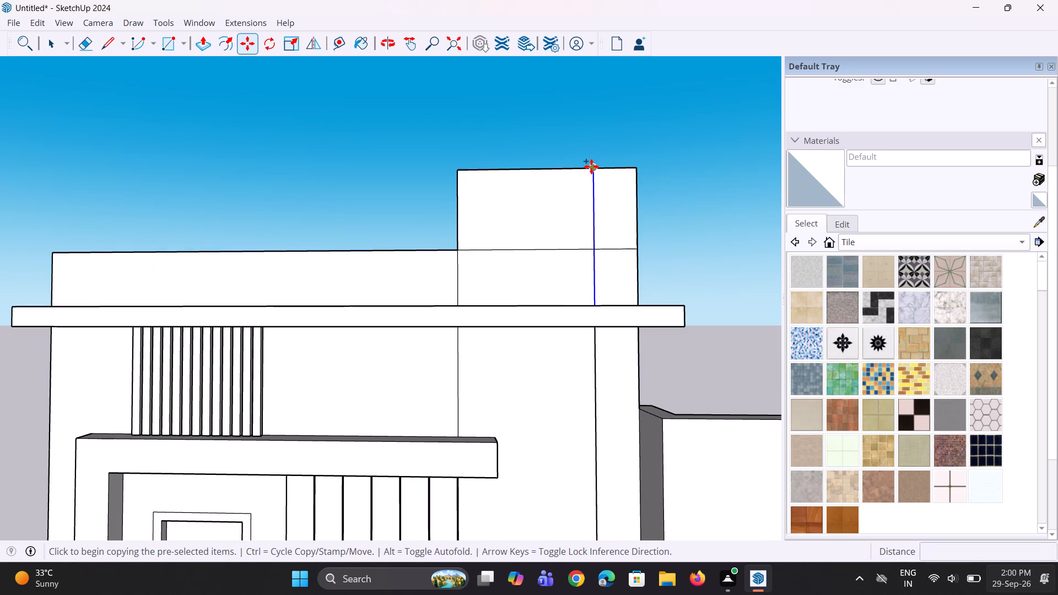
click(546, 165)
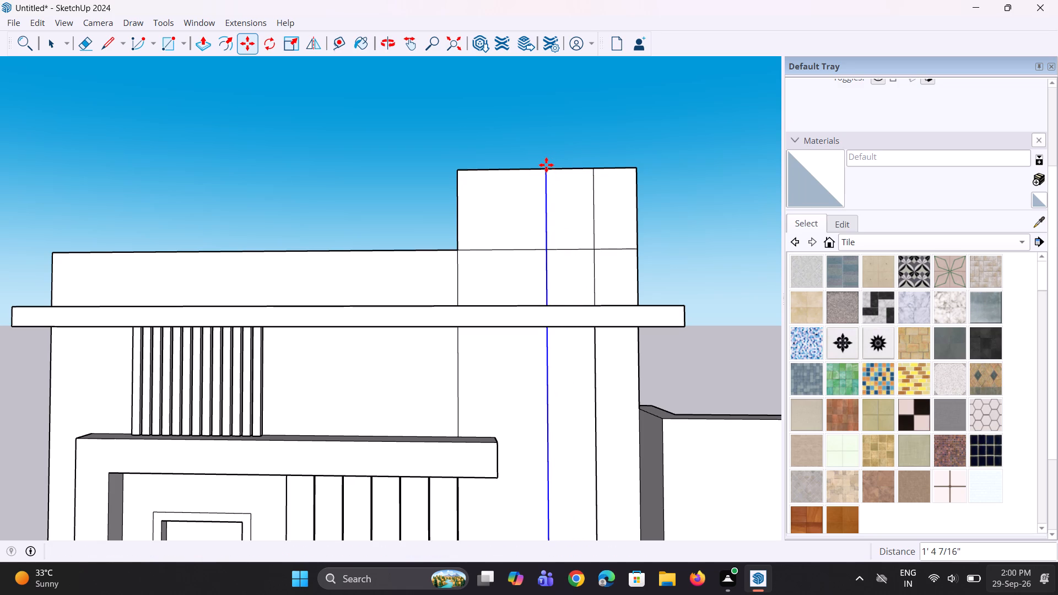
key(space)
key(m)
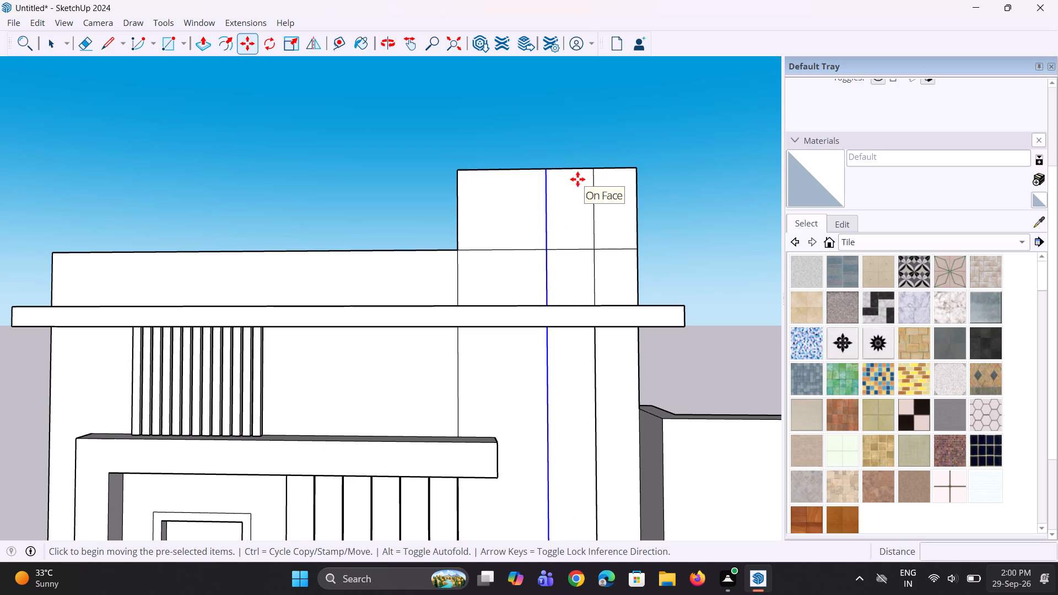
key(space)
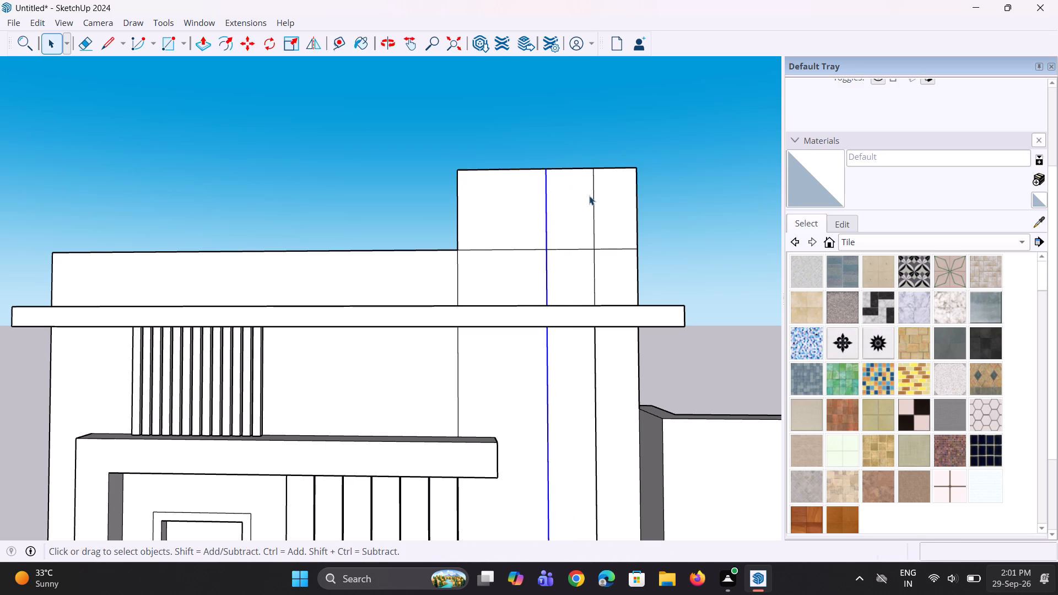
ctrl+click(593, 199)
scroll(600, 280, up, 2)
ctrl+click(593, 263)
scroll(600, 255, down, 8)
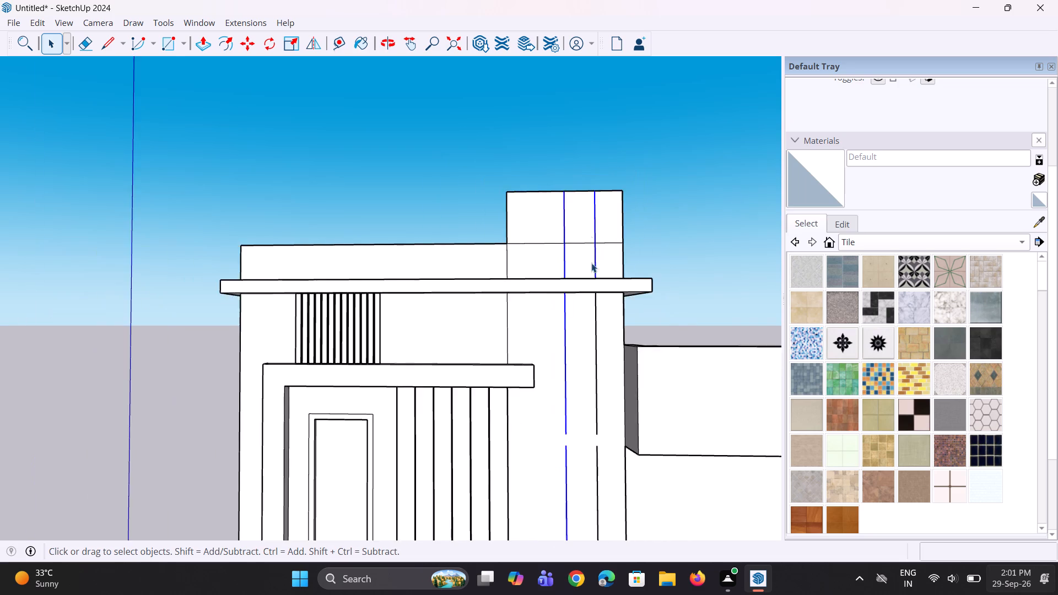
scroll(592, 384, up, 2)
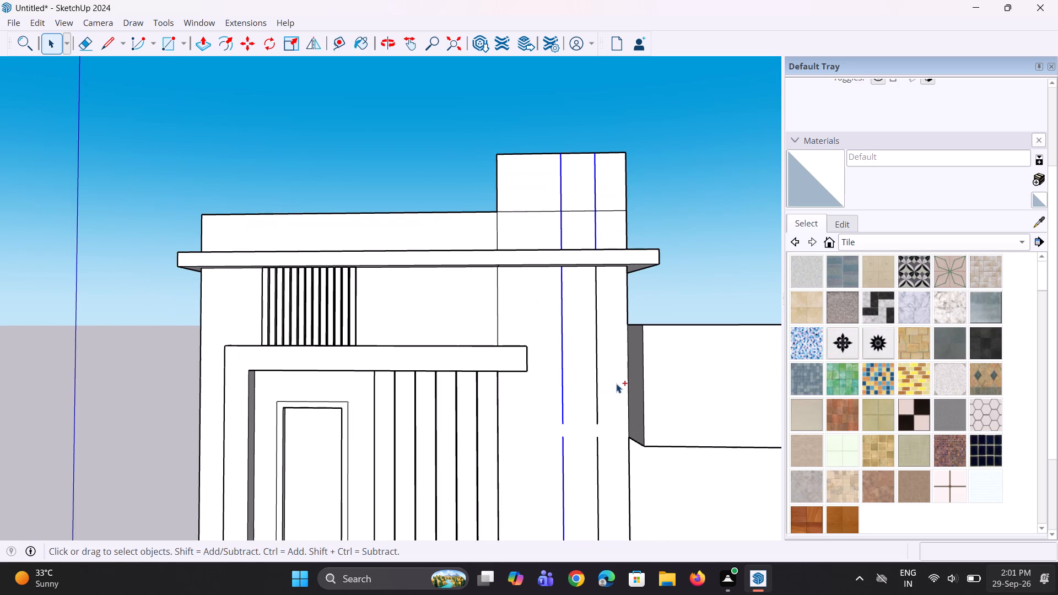
Undo the two vertical line copies made across the raised block's front.
key(ctrl+z)
key(ctrl+z)
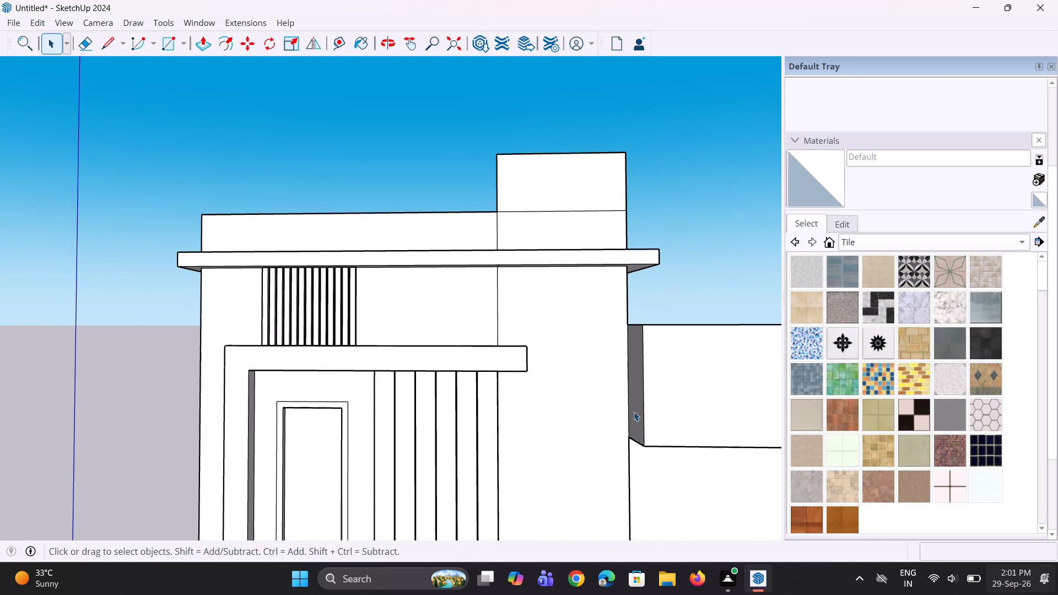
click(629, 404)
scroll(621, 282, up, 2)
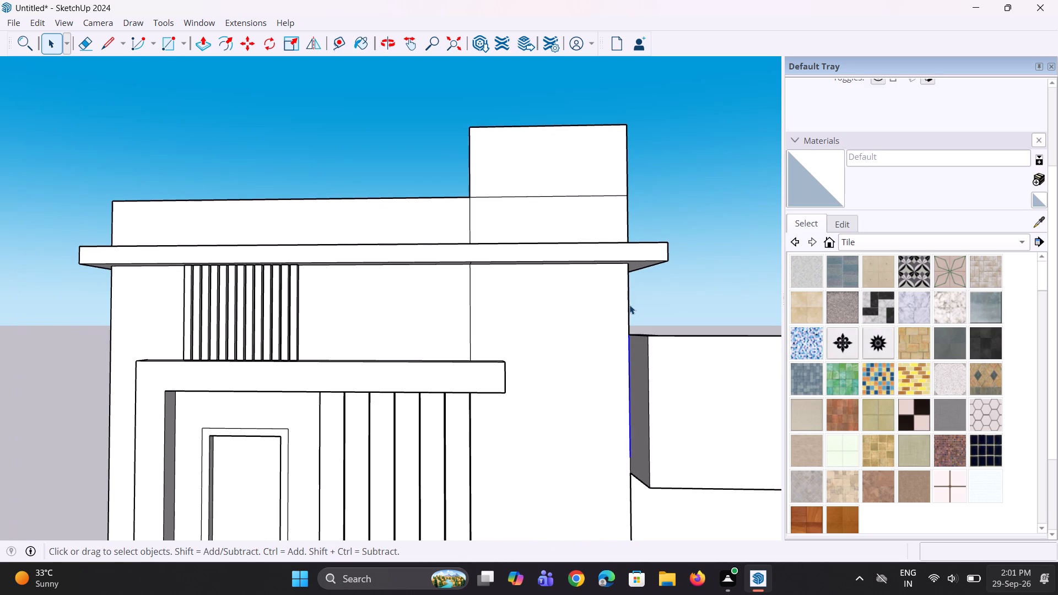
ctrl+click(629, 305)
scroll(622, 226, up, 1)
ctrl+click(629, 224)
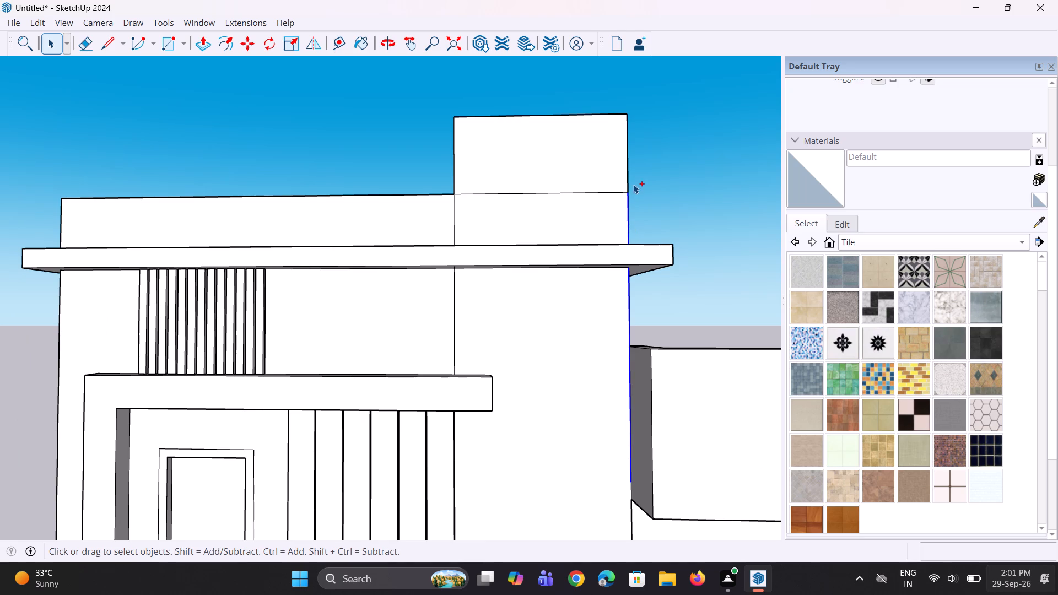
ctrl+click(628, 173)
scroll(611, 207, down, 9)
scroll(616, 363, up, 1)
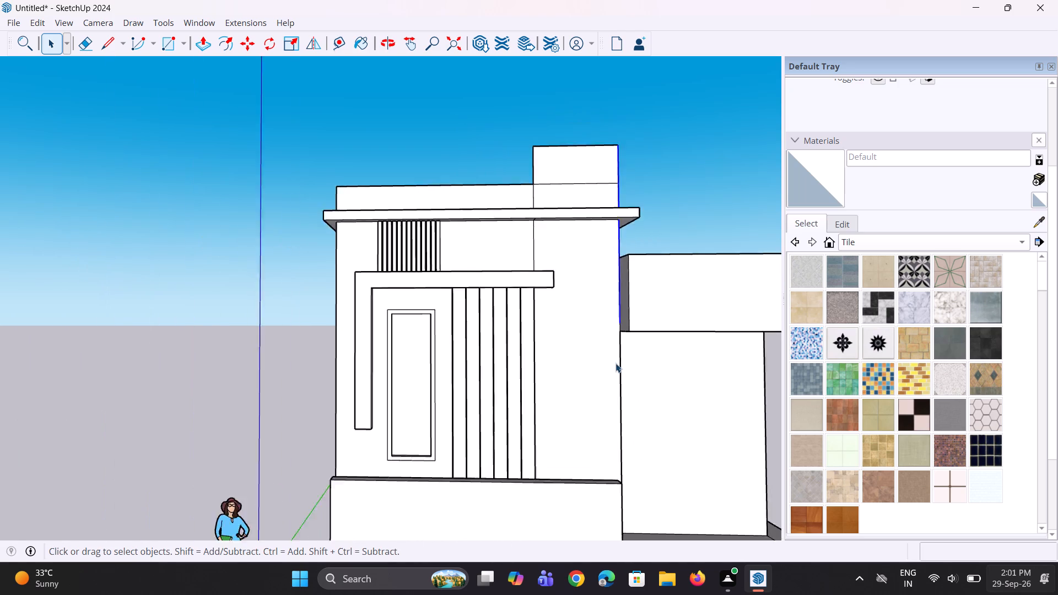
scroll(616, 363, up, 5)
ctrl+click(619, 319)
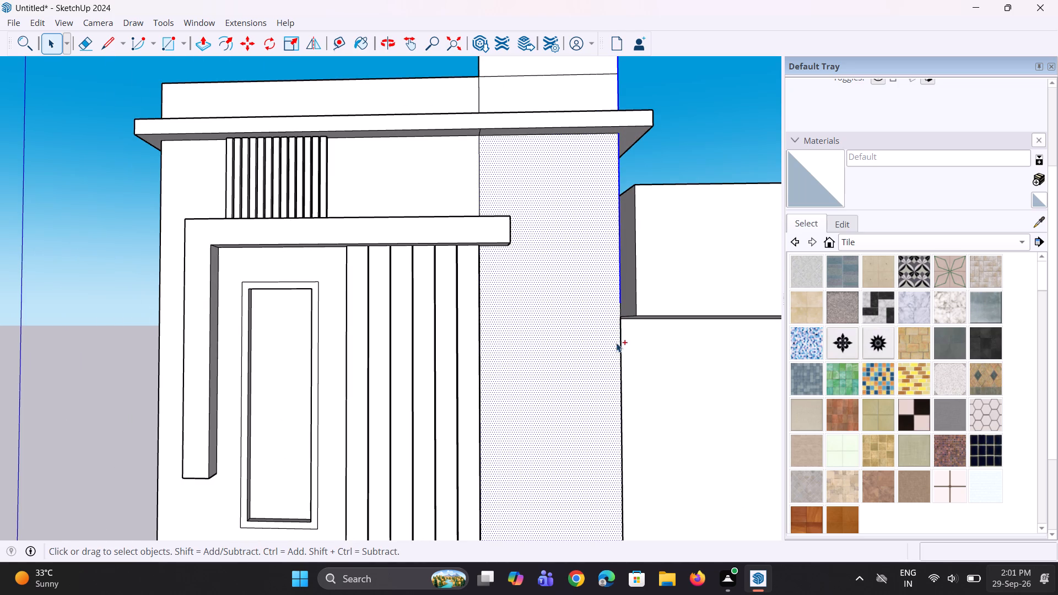
Copy all segments of the front wall's outer vertical edge, from the lower wing up to the raised block's top, about 1' 2 7/8" inward.
click(623, 351)
scroll(623, 323, up, 3)
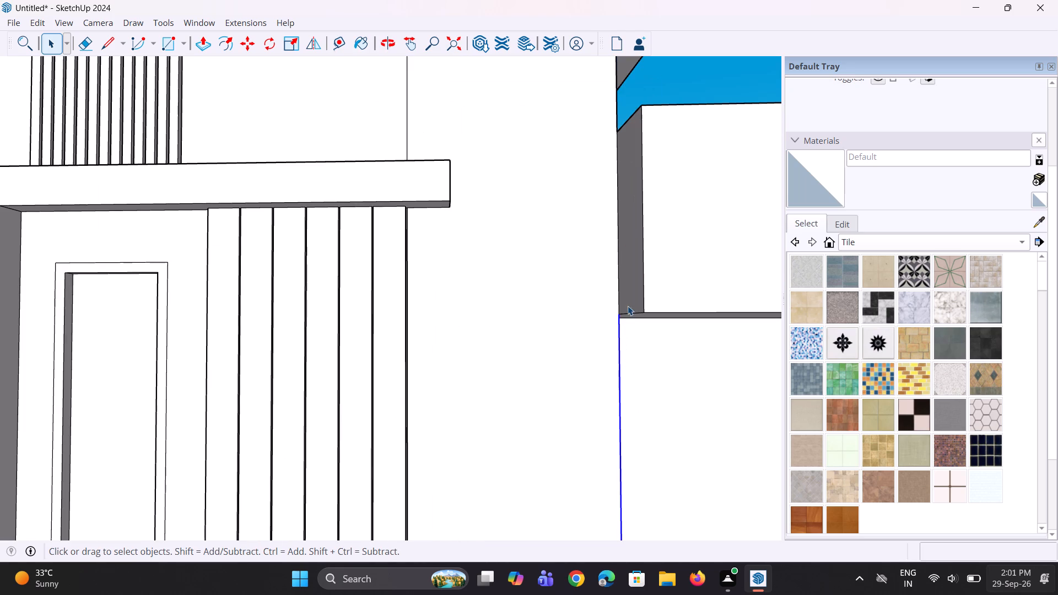
ctrl+click(620, 300)
ctrl+scroll(623, 269, up, 1)
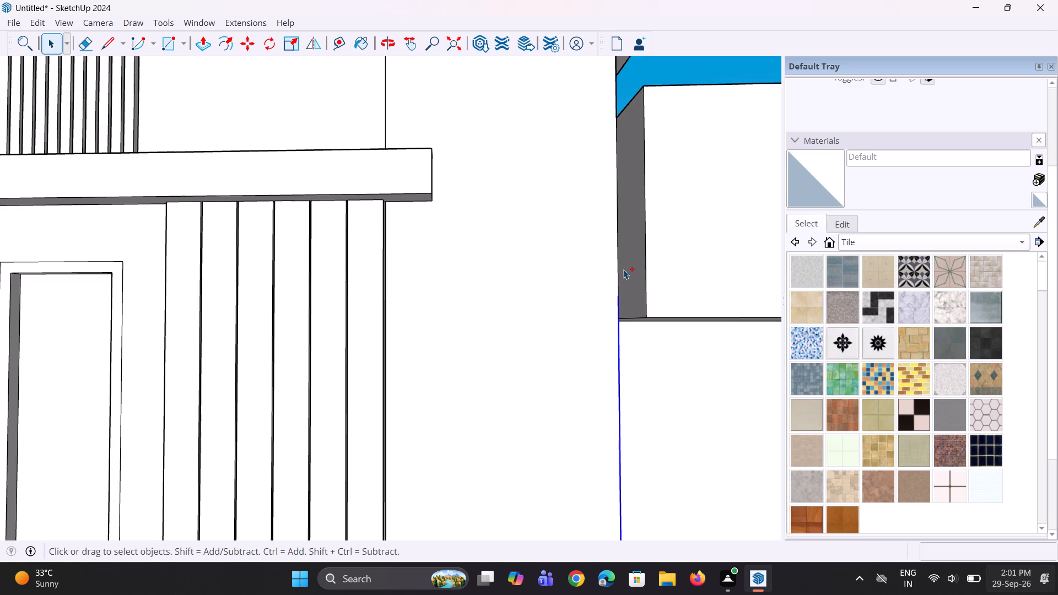
ctrl+click(619, 264)
scroll(606, 351, down, 8)
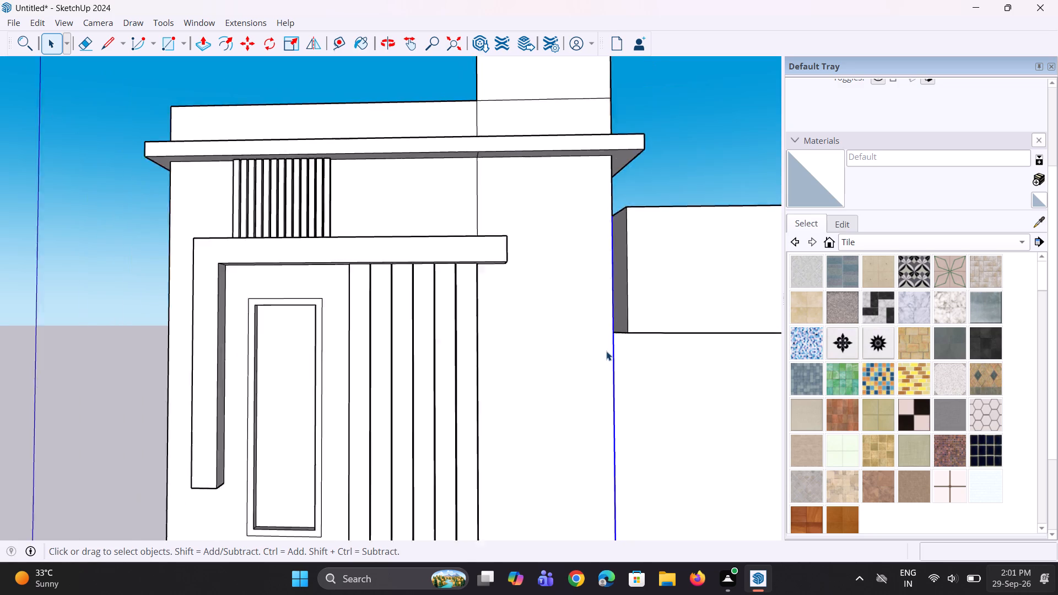
scroll(593, 167, up, 10)
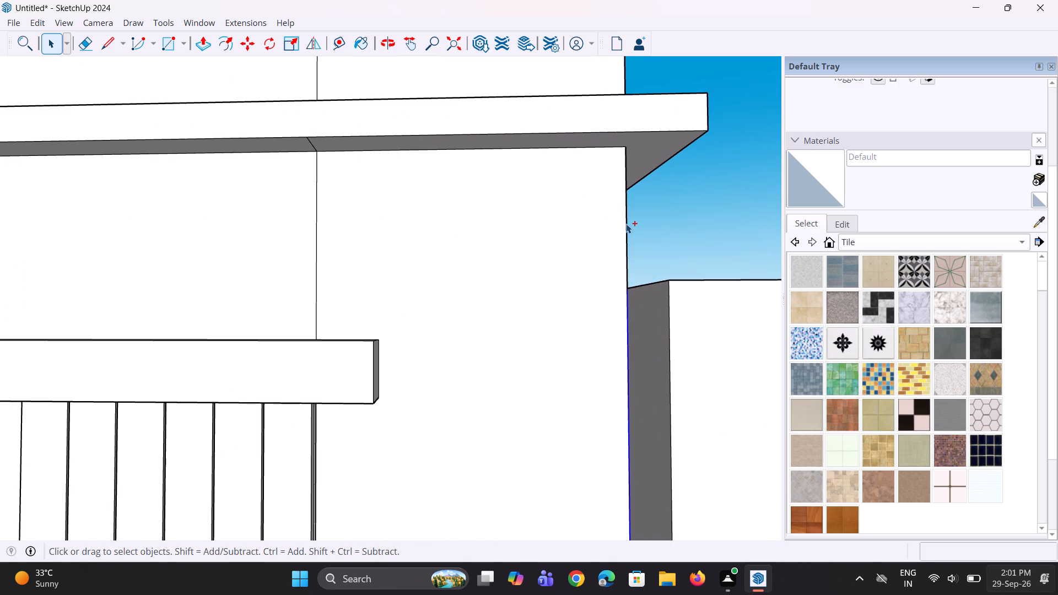
ctrl+click(628, 228)
scroll(608, 304, down, 4)
scroll(623, 159, up, 2)
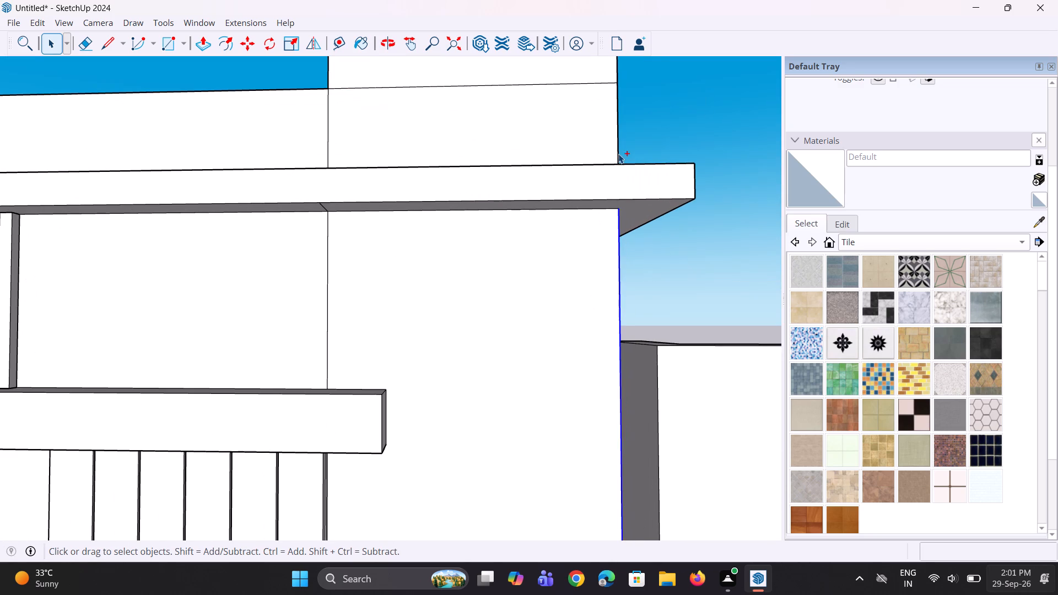
ctrl+click(619, 154)
scroll(584, 350, down, 5)
ctrl+scroll(617, 148, up, 1)
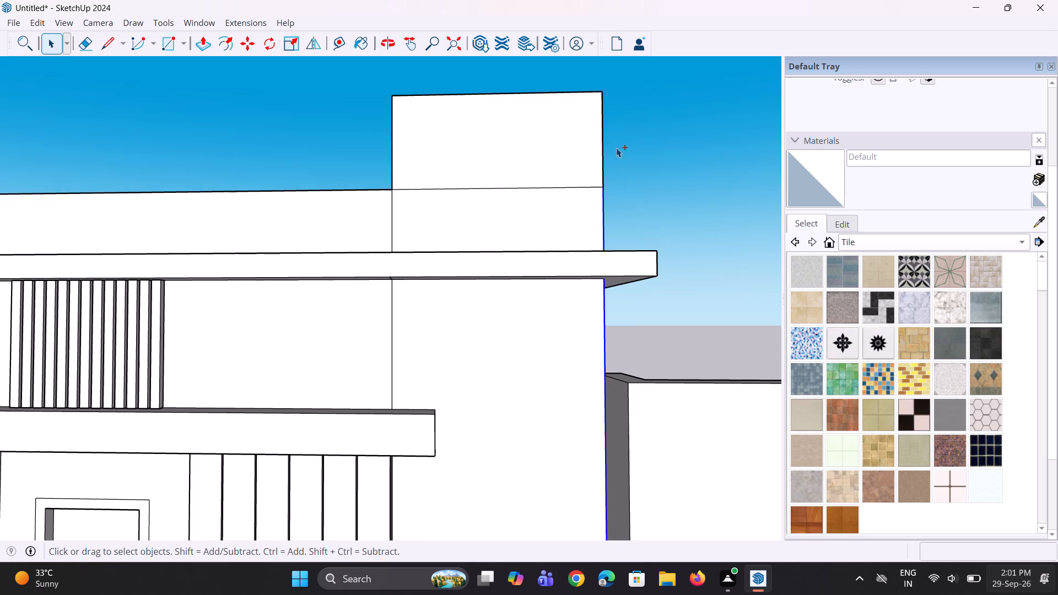
ctrl+click(604, 150)
key(m)
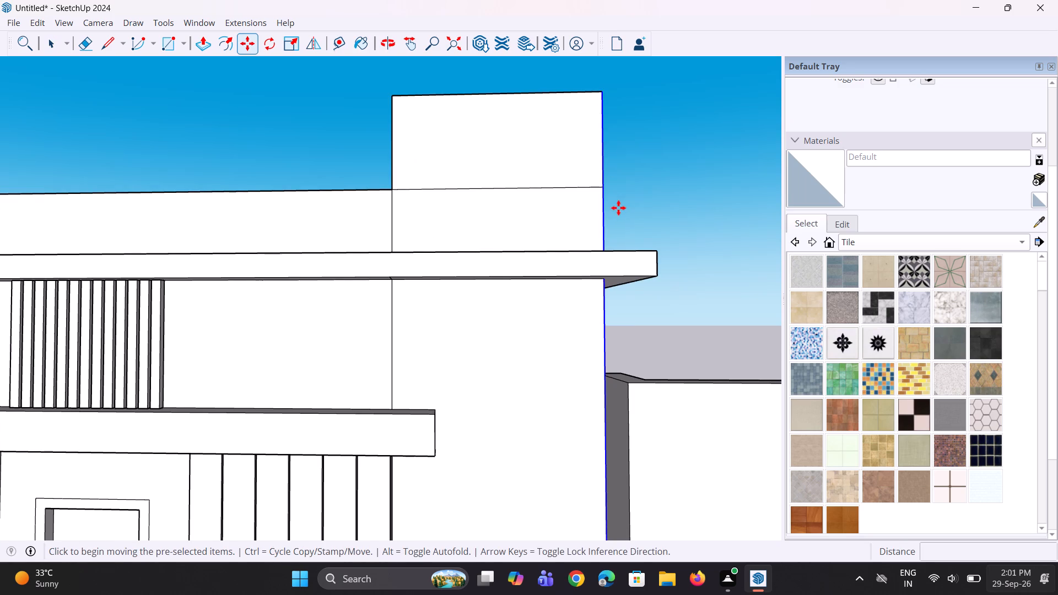
click(604, 97)
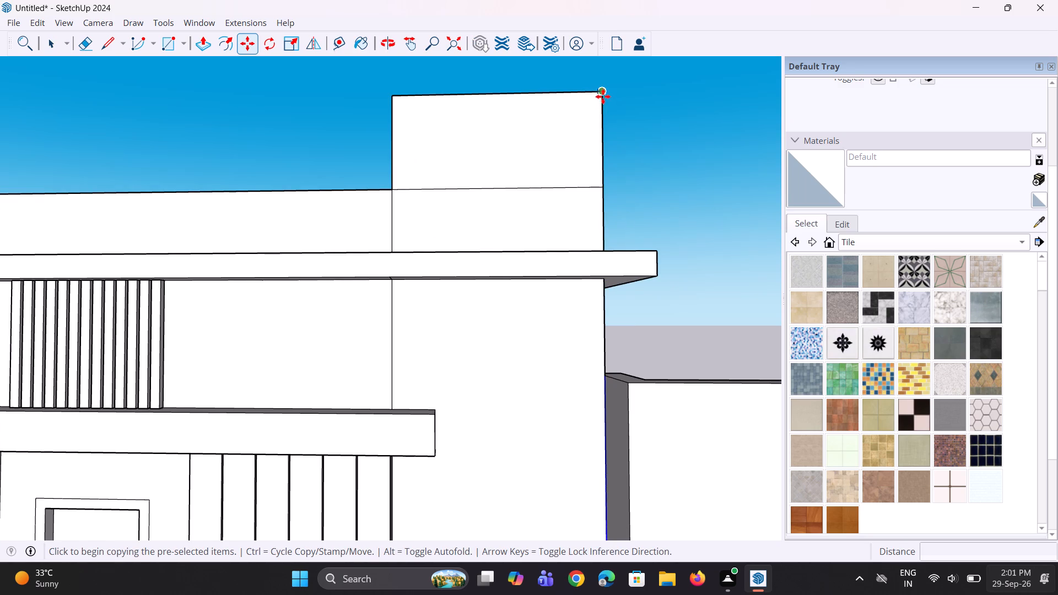
click(551, 98)
Copy the new vertical line about another 1' 3" inward across the raised block's front.
key(m)
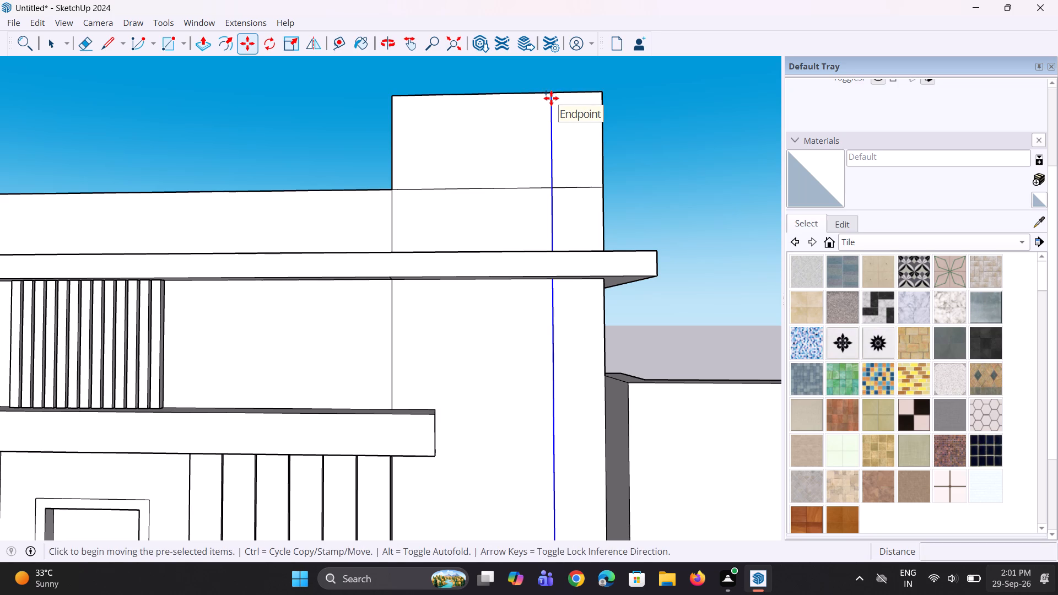
click(550, 97)
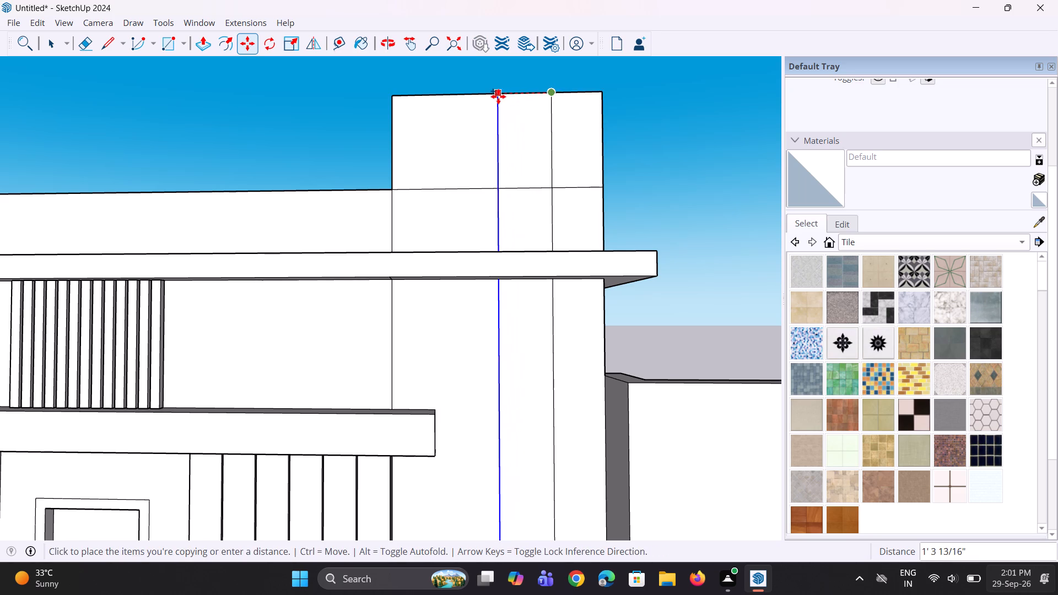
click(501, 98)
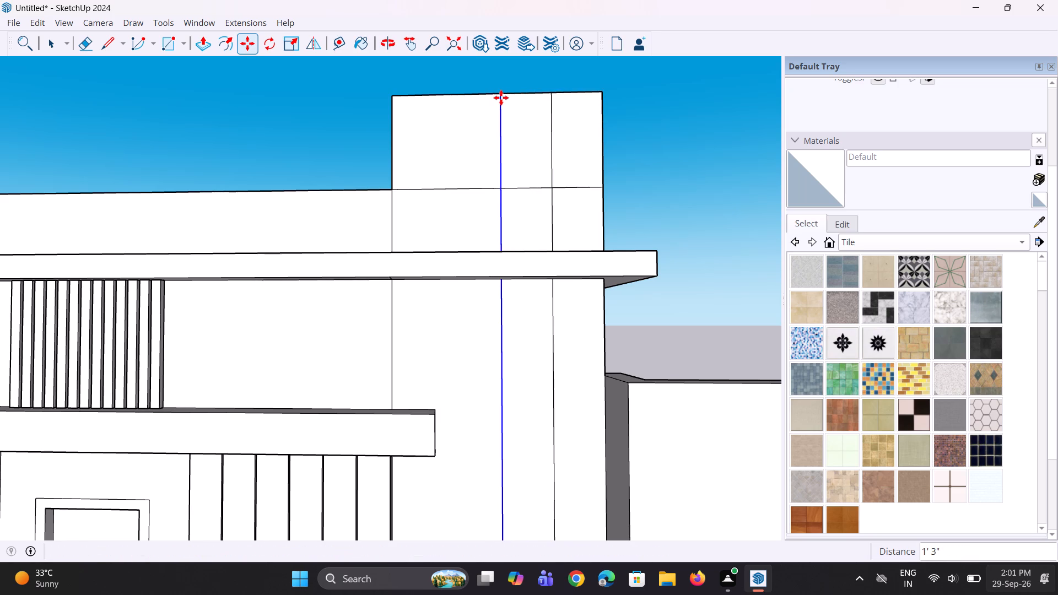
Copy the innermost new vertical line 0.3" toward the outer edge to form a narrow double line.
key(m)
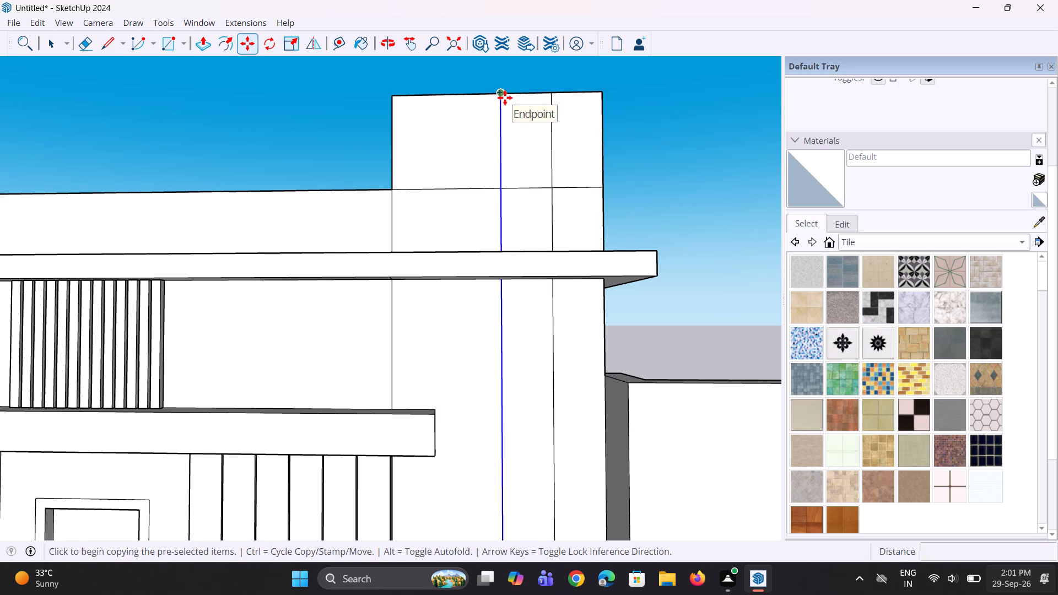
click(505, 98)
text(0.3")
key(Return)
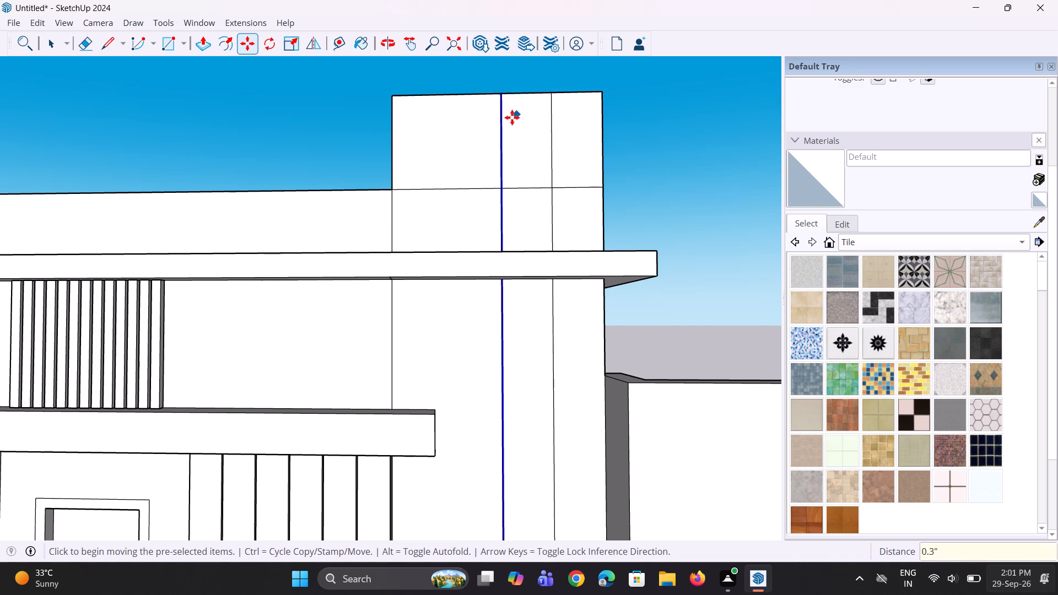
scroll(506, 118, up, 5)
key(space)
key(space)
Copy all segments of the raised block's outer vertical line 0.3" toward the outer edge to form a second narrow double line.
scroll(495, 146, up, 2)
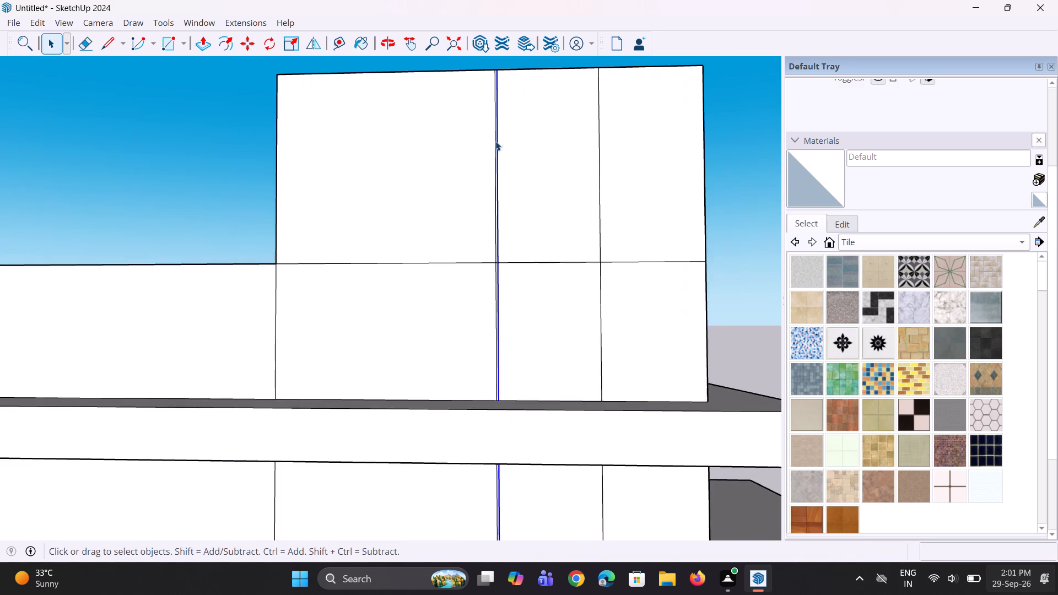
scroll(495, 141, up, 3)
click(639, 182)
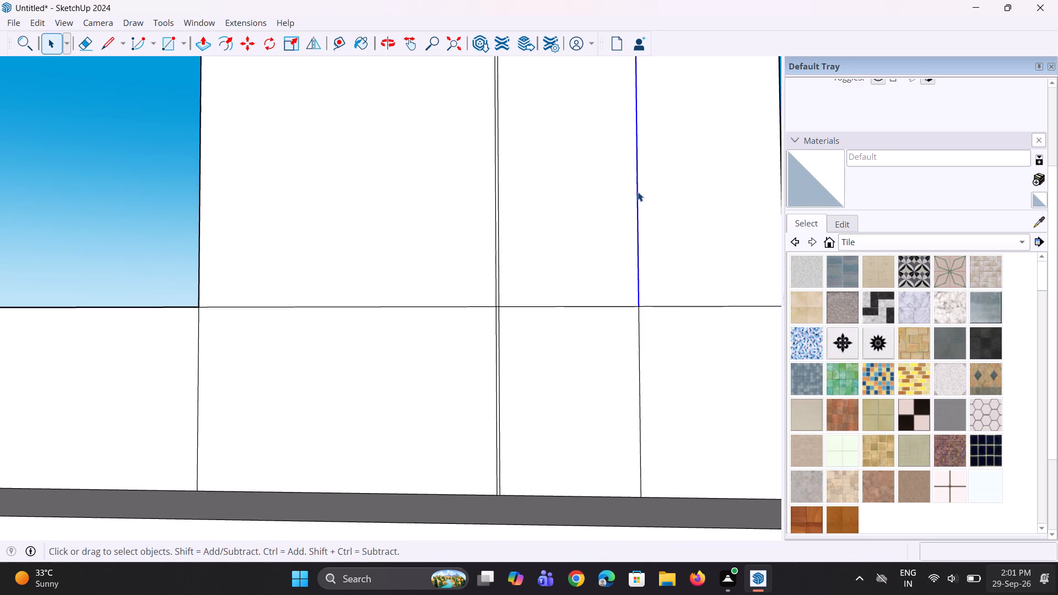
scroll(636, 182, down, 4)
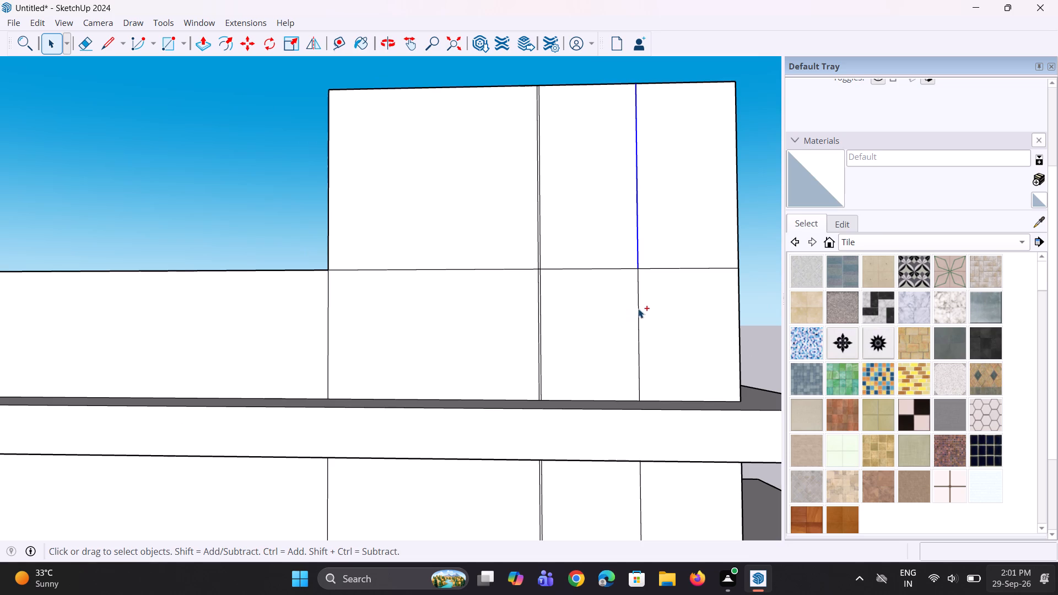
ctrl+click(638, 309)
scroll(633, 288, down, 13)
scroll(627, 387, up, 3)
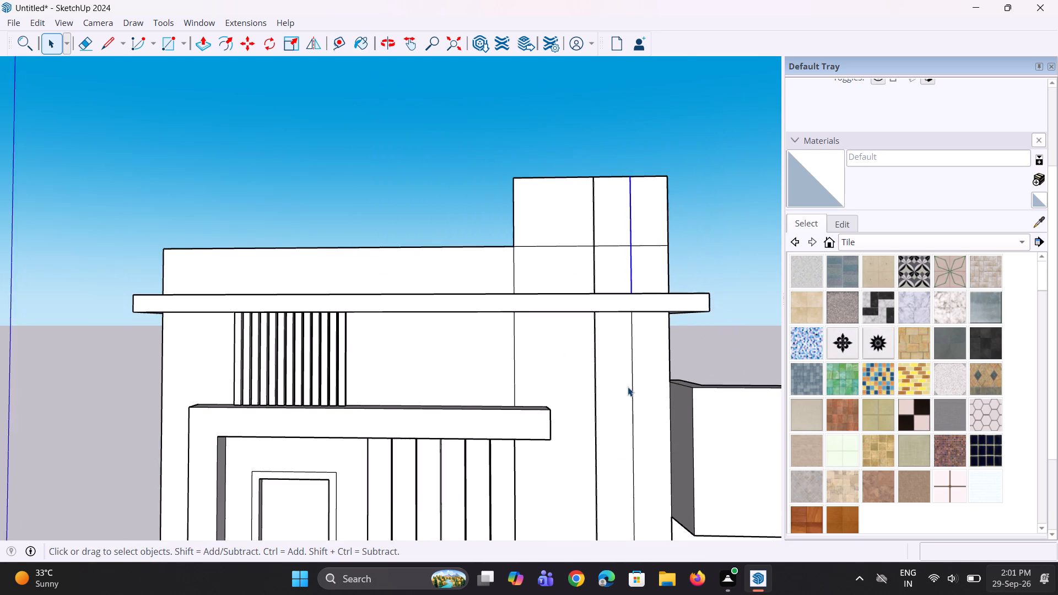
scroll(629, 380, up, 4)
ctrl+click(634, 360)
scroll(635, 322, down, 11)
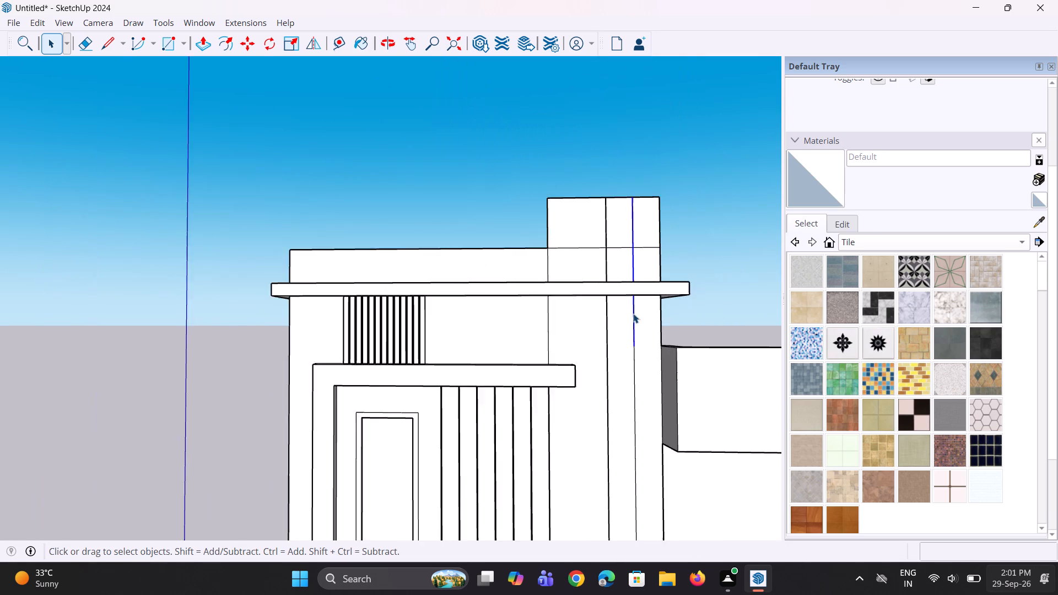
scroll(632, 393, up, 9)
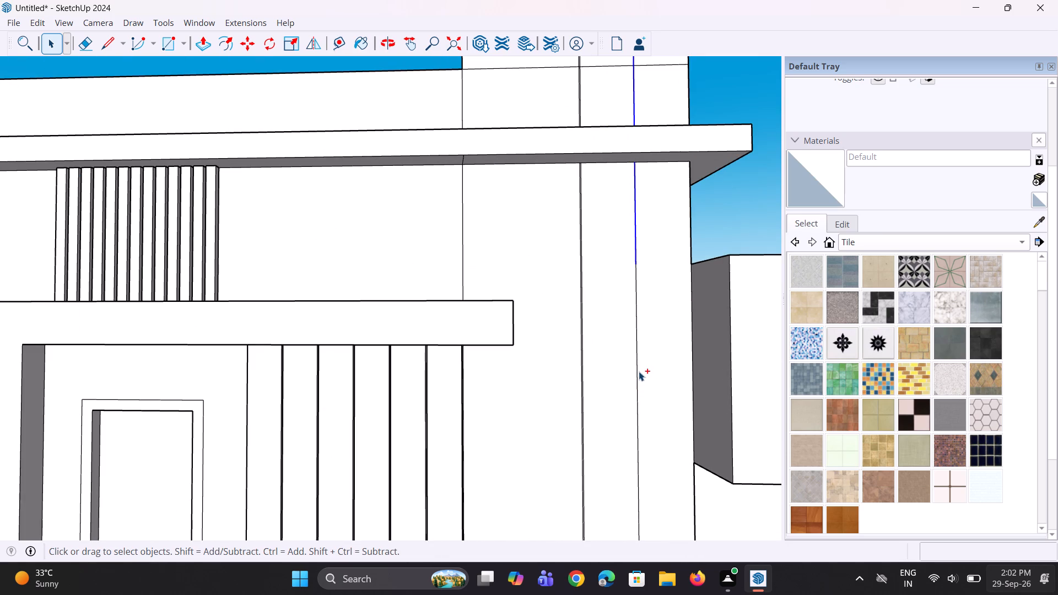
ctrl+click(639, 371)
scroll(629, 350, down, 18)
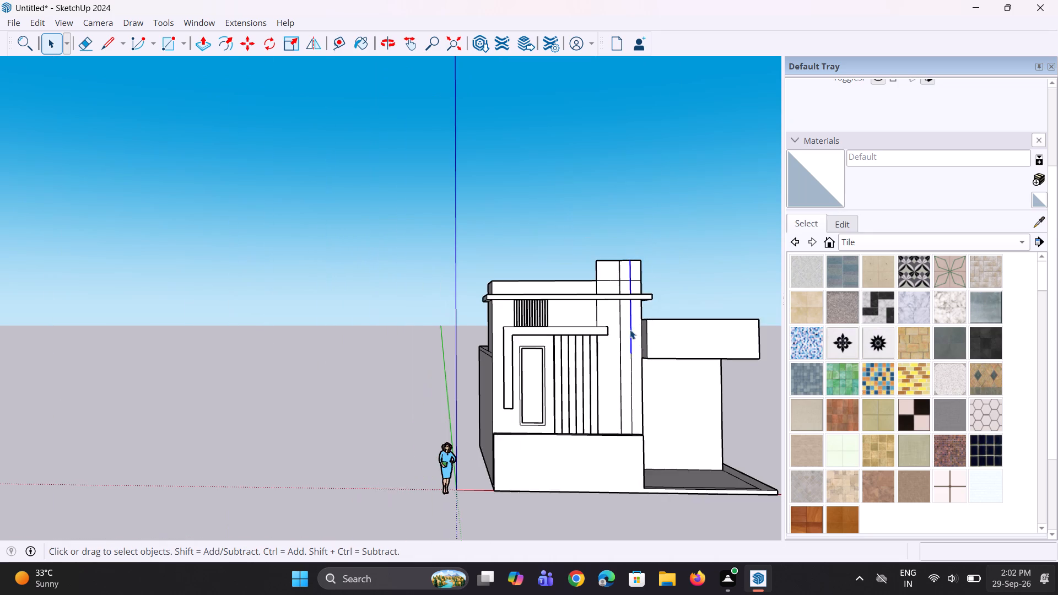
scroll(638, 376, up, 15)
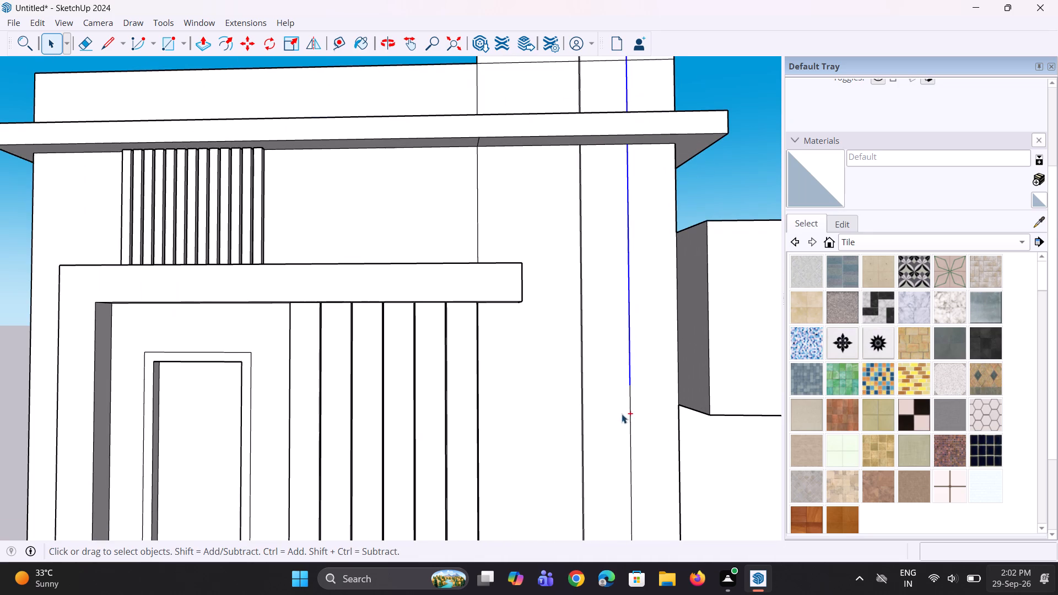
ctrl+click(630, 422)
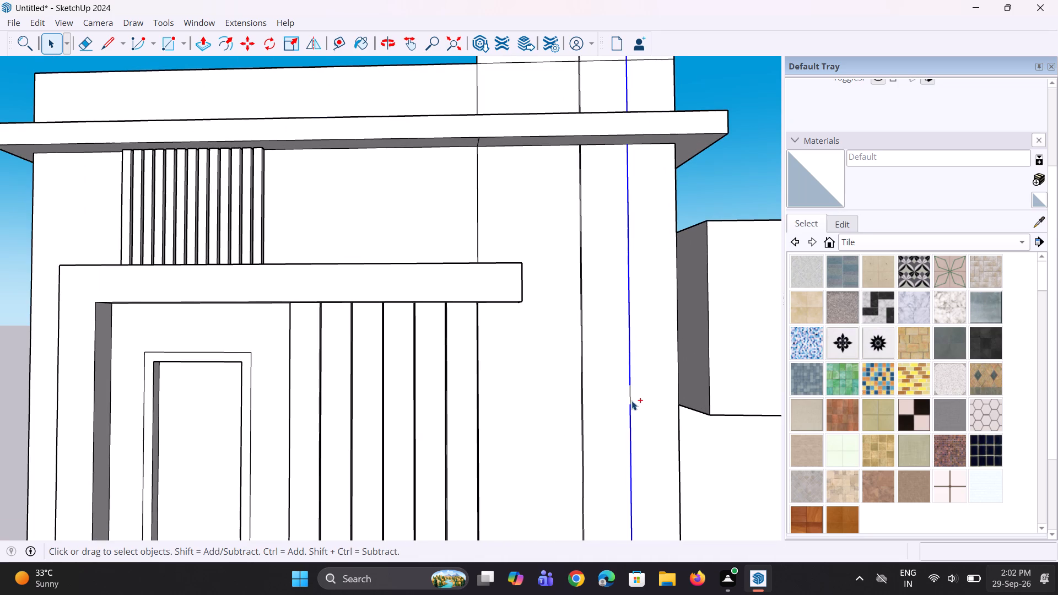
ctrl+click(631, 401)
key(m)
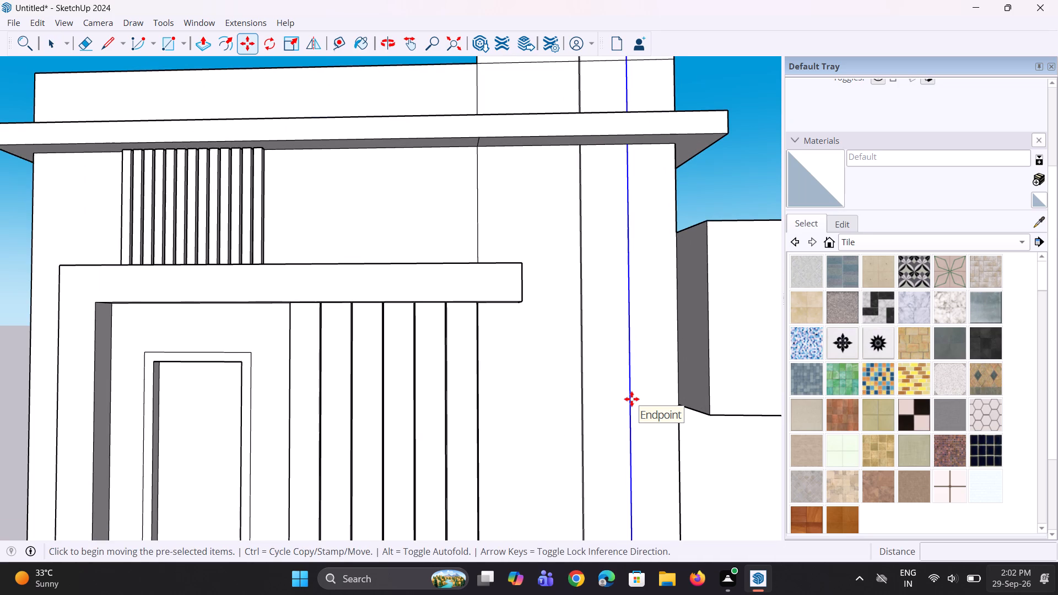
scroll(631, 399, down, 6)
scroll(636, 170, up, 10)
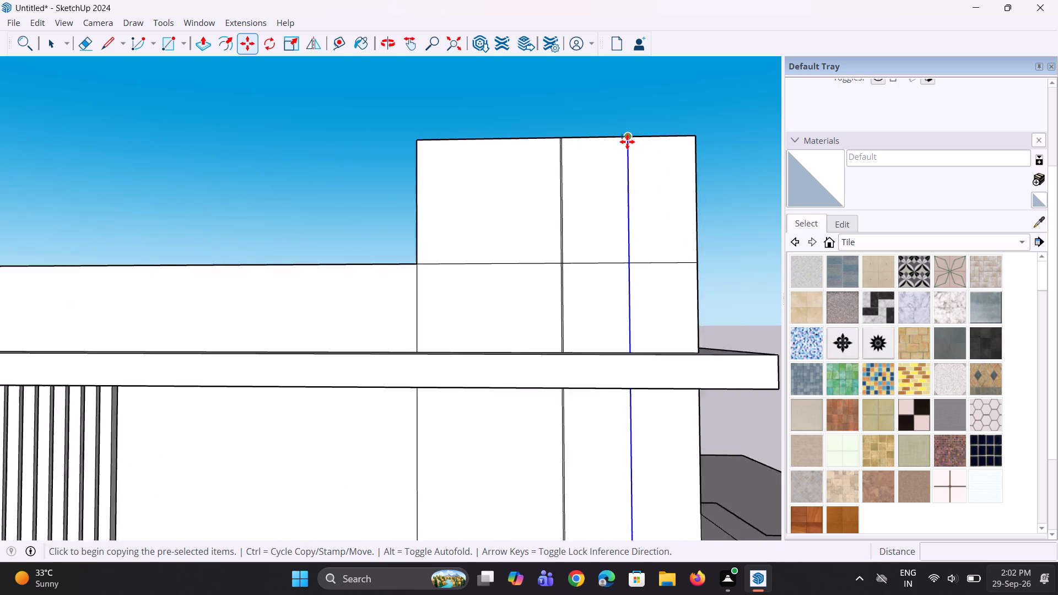
scroll(627, 142, up, 1)
click(627, 142)
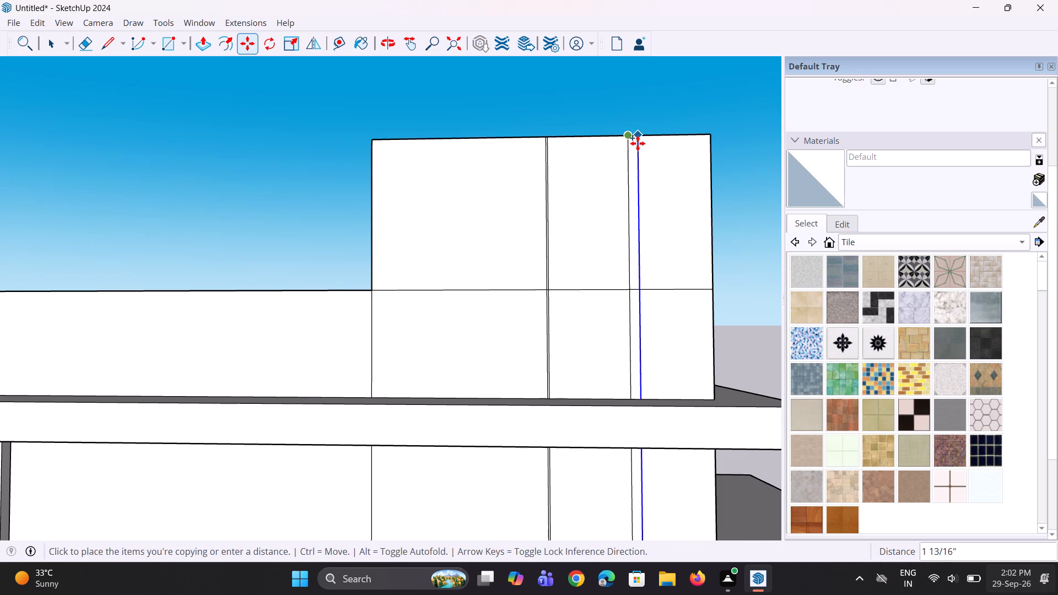
text(0.3)
key(shift+quotedbl)
key(Return)
key(space)
key(space)
Extrude the middle and wide inner panels of the raised wall backward, both about 3/8" thick, leaving out the narrow strips.
middle_drag(614, 194, 606, 248)
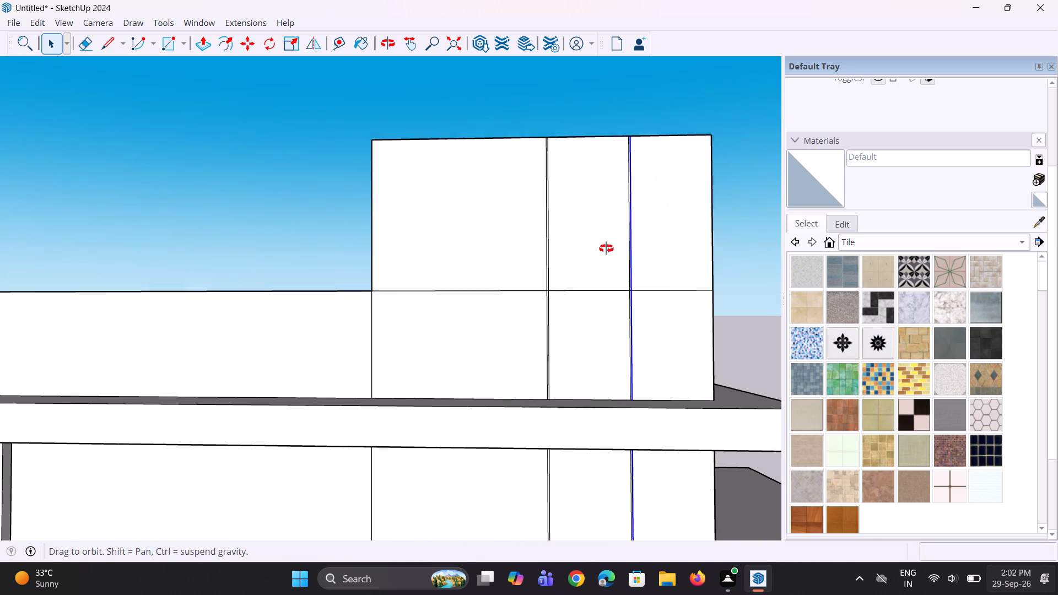
middle_drag(606, 248, 601, 278)
scroll(641, 172, up, 6)
middle_drag(637, 150, 488, 284)
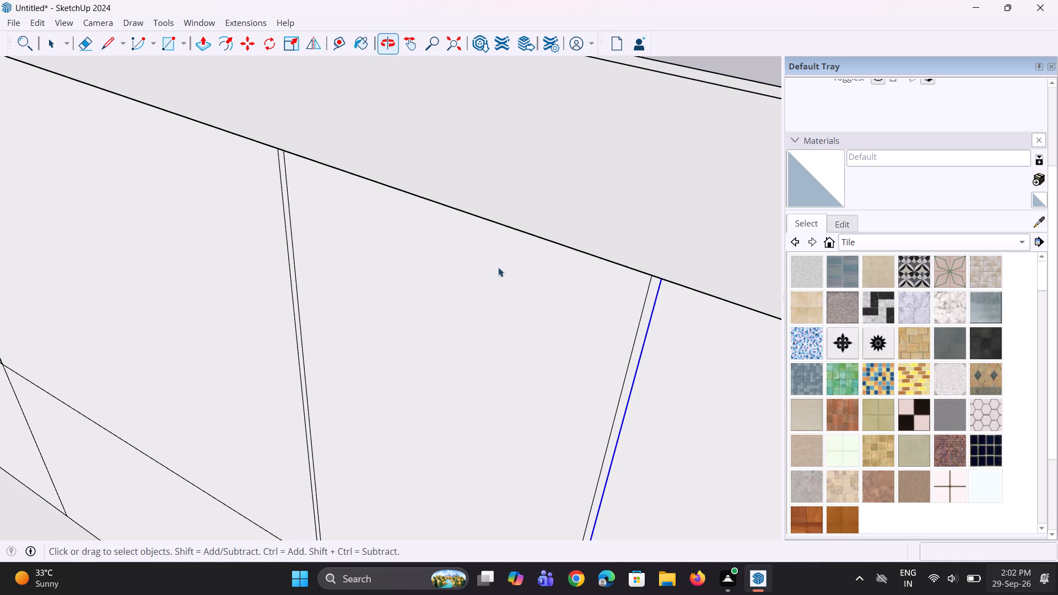
scroll(512, 235, down, 4)
middle_drag(526, 226, 121, 191)
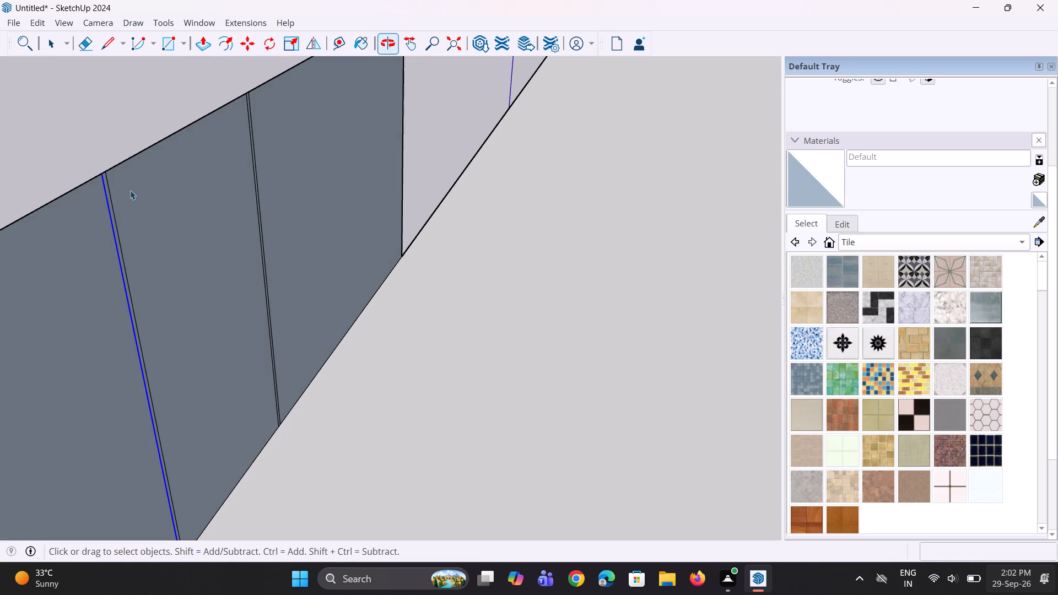
key(p)
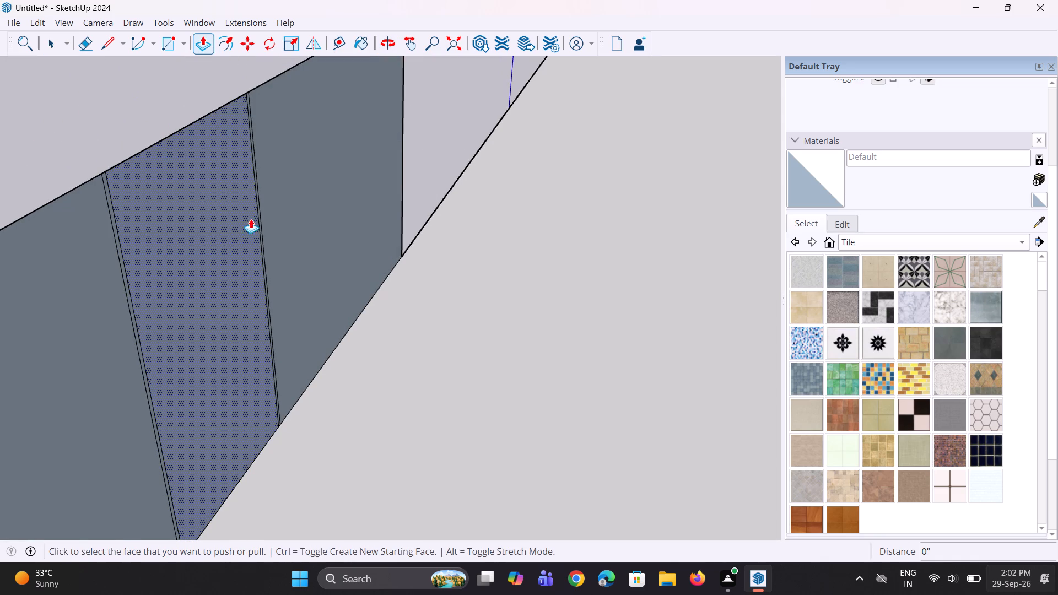
click(236, 238)
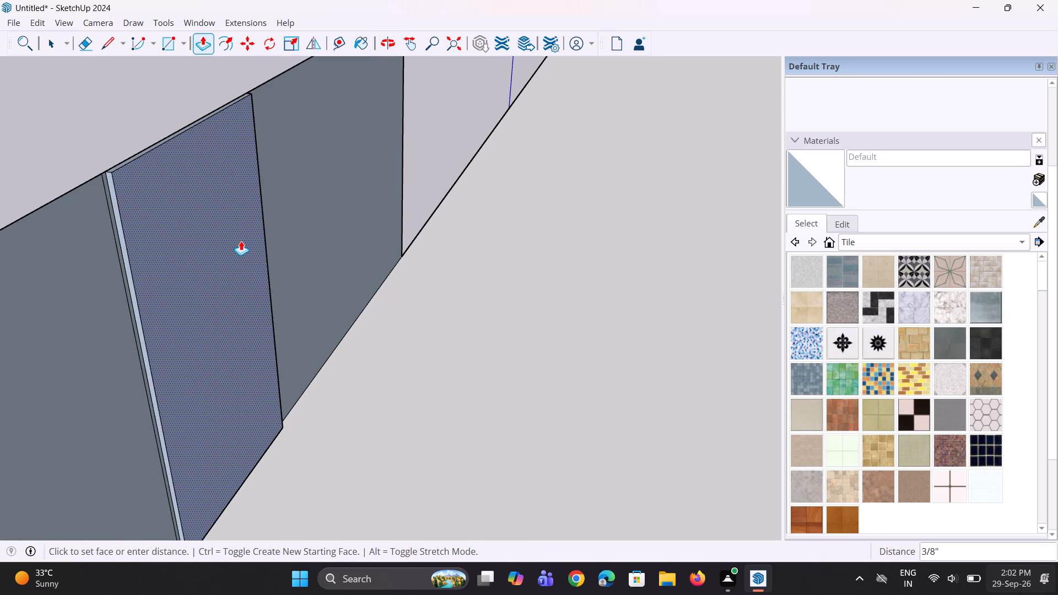
click(241, 241)
click(306, 202)
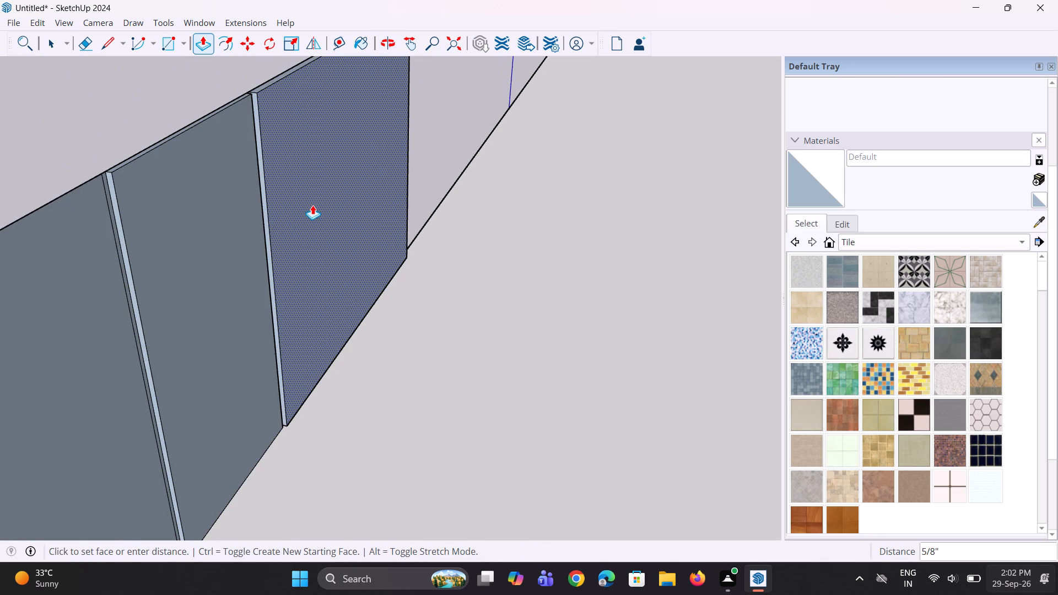
click(257, 237)
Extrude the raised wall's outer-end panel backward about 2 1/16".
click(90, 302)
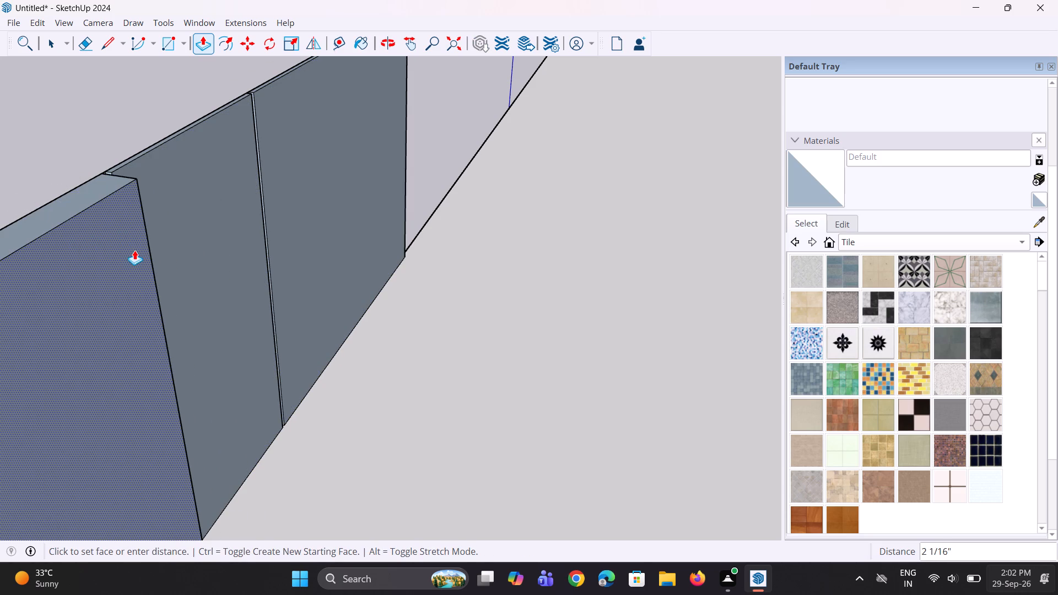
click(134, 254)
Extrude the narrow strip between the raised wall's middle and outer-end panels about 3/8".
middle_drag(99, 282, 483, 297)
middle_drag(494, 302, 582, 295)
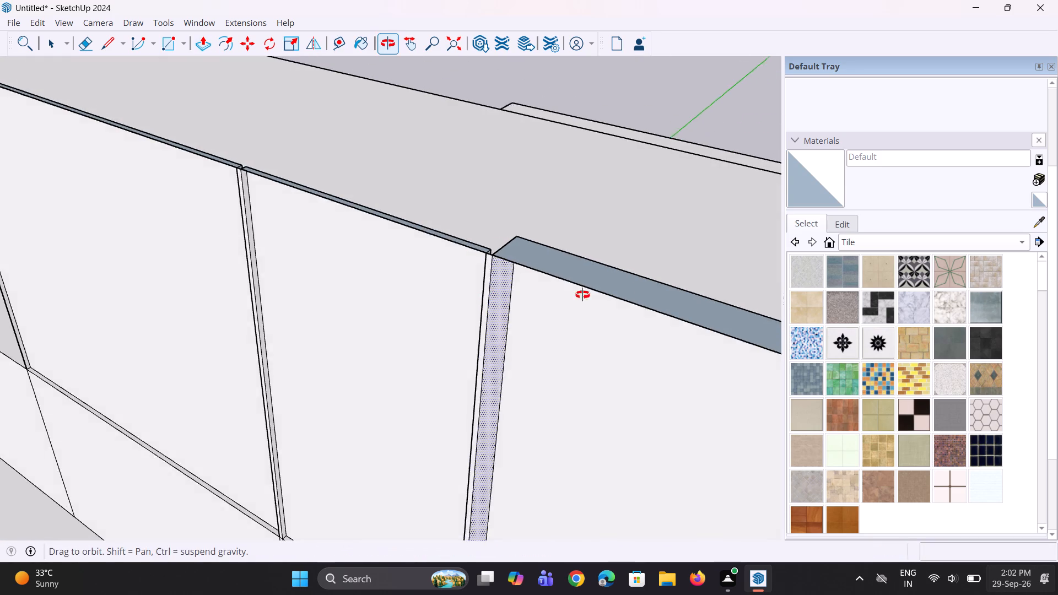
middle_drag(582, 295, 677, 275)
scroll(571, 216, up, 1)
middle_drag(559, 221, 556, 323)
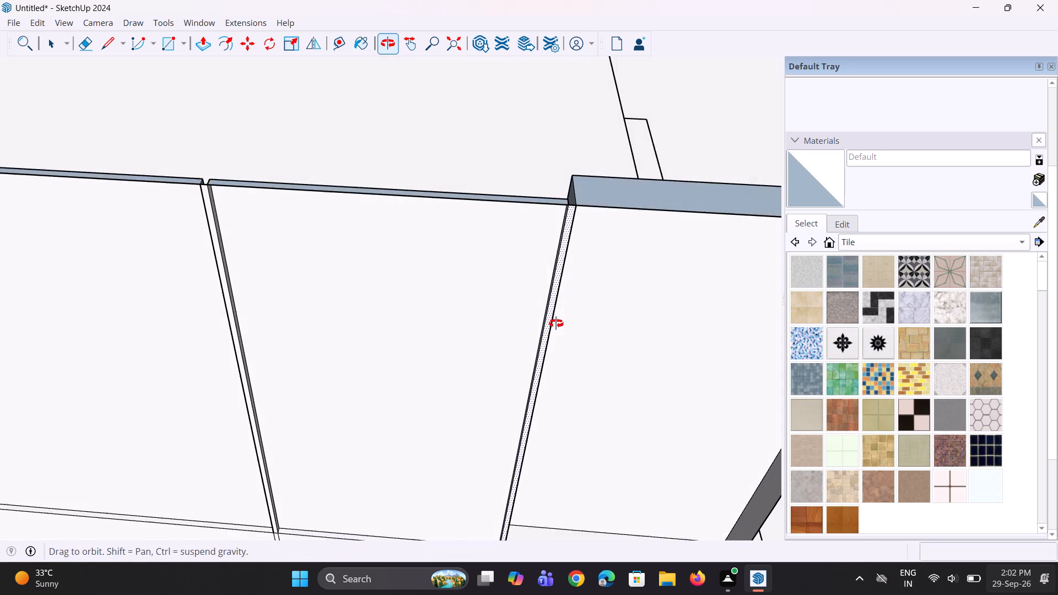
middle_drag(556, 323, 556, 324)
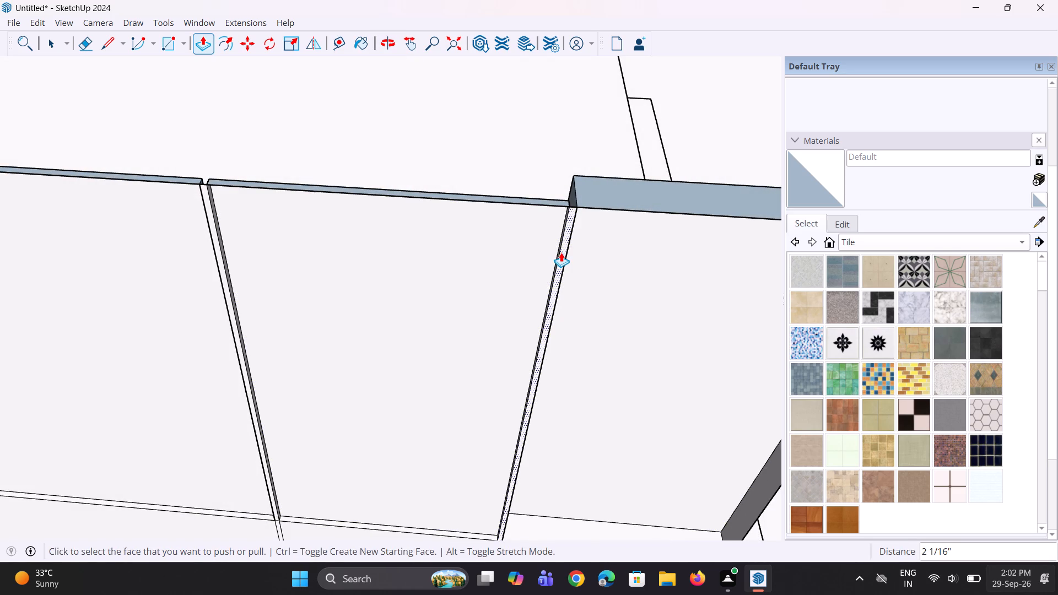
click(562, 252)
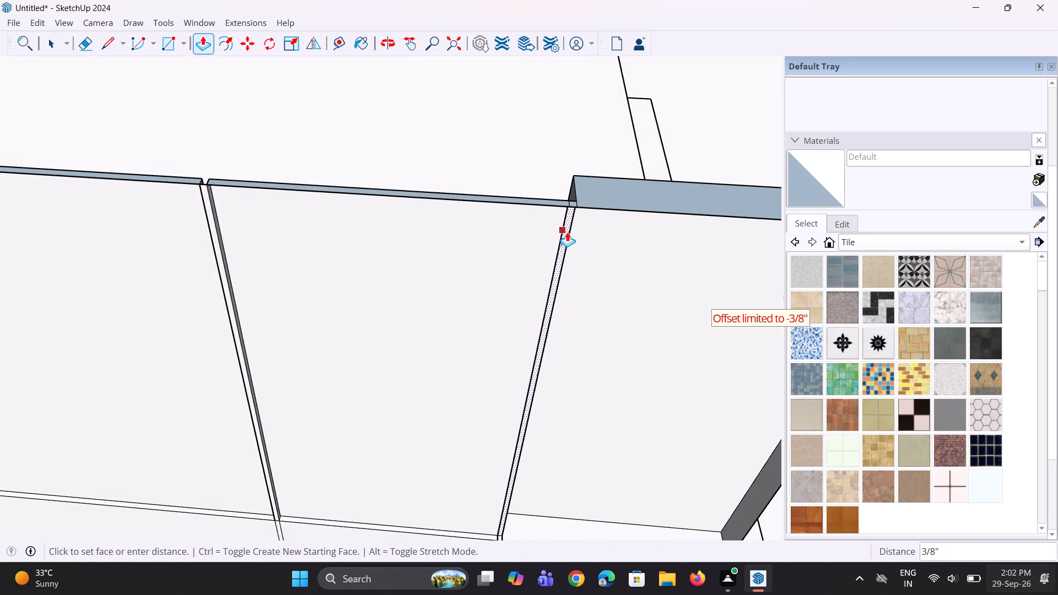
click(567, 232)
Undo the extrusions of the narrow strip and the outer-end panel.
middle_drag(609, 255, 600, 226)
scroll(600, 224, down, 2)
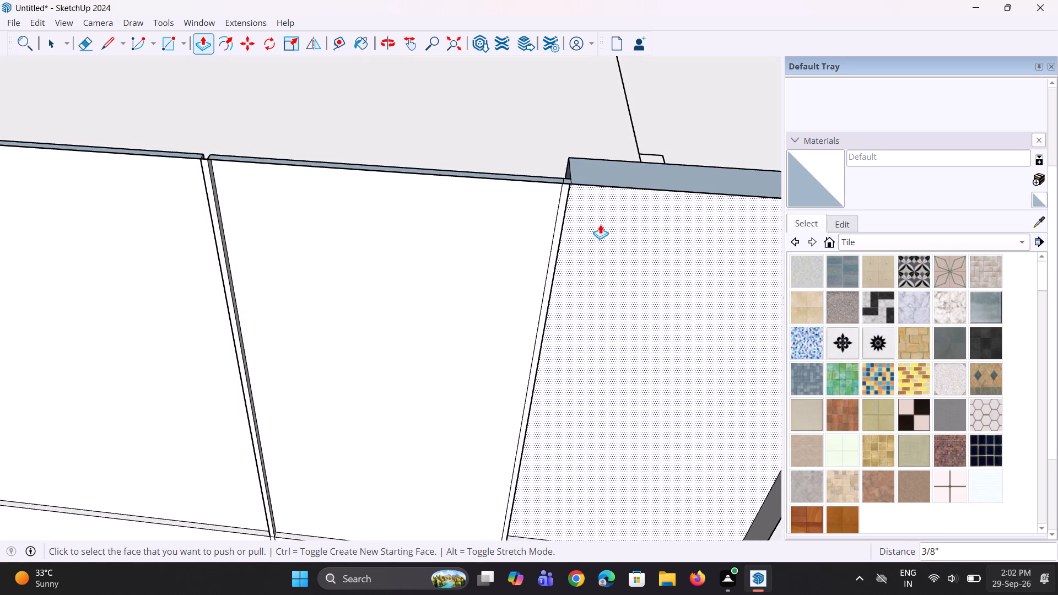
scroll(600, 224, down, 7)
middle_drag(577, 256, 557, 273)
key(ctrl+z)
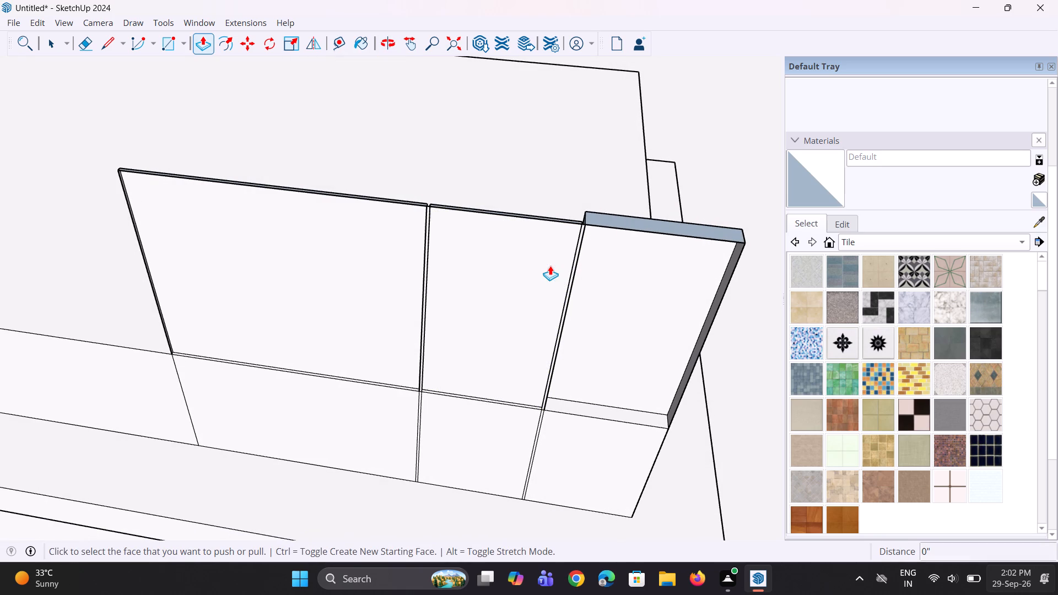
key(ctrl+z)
Extrude the raised wall's outer-end panel backward about 1 3/8".
middle_drag(640, 285, 529, 285)
scroll(527, 251, down, 5)
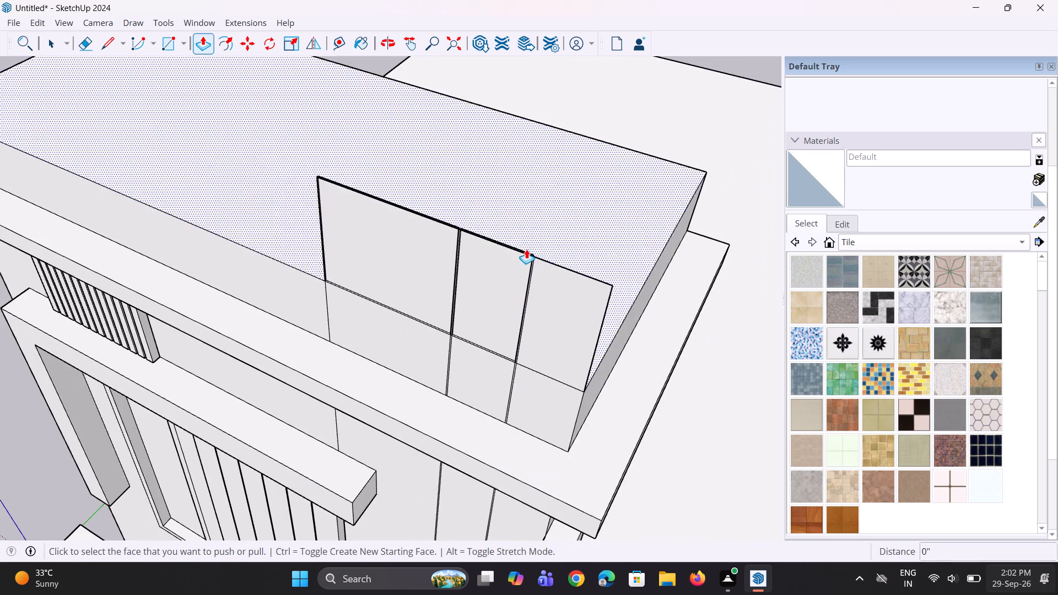
middle_drag(637, 308, 226, 242)
click(157, 197)
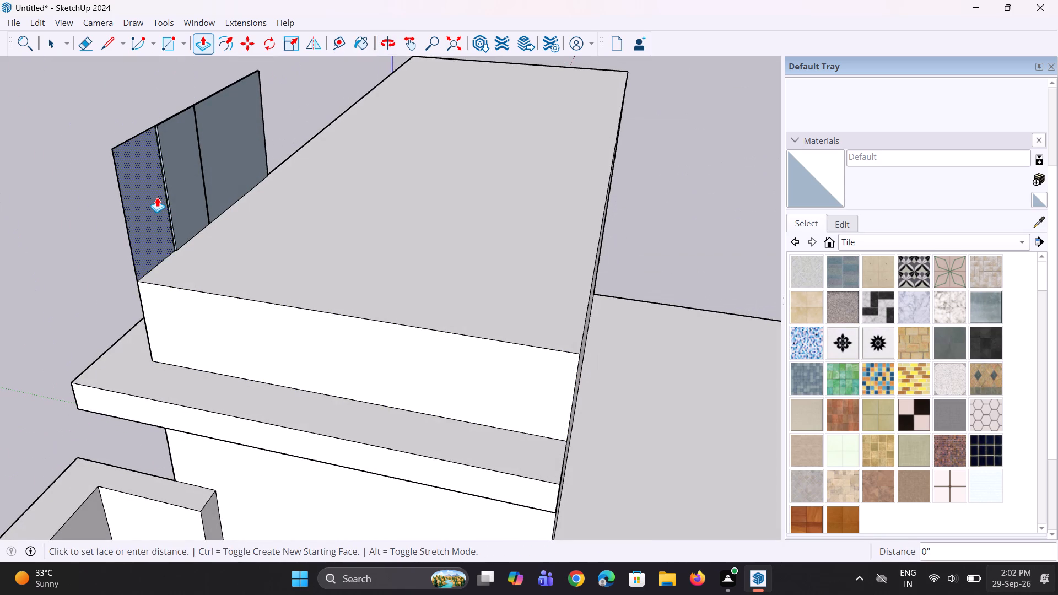
click(163, 201)
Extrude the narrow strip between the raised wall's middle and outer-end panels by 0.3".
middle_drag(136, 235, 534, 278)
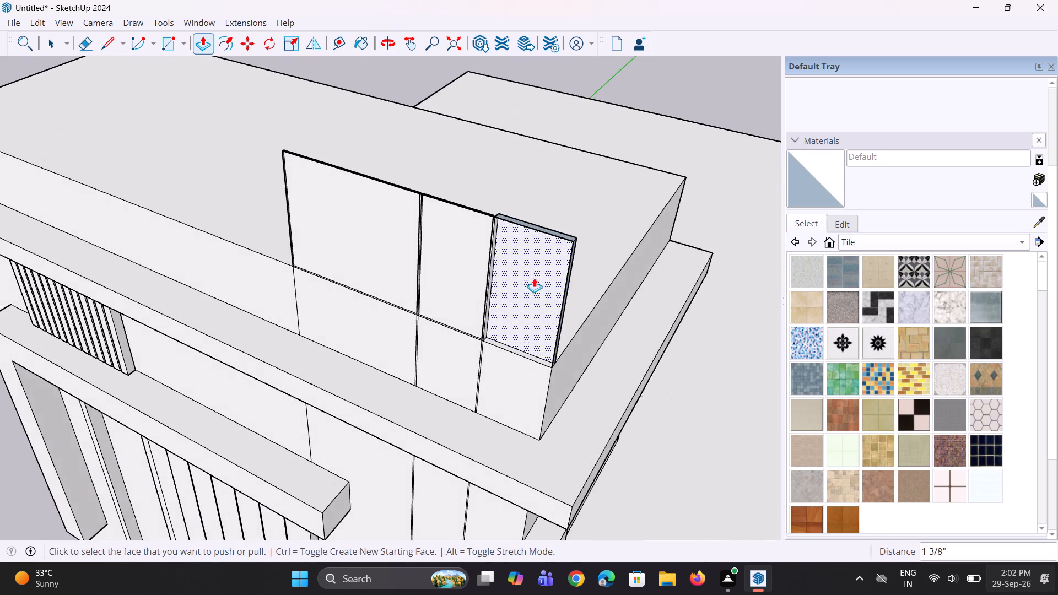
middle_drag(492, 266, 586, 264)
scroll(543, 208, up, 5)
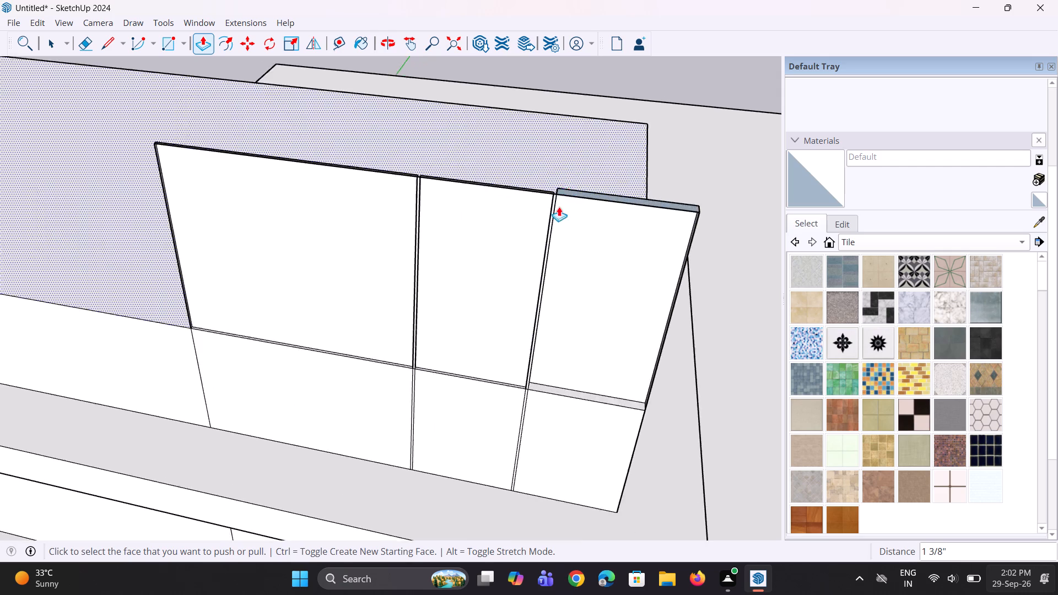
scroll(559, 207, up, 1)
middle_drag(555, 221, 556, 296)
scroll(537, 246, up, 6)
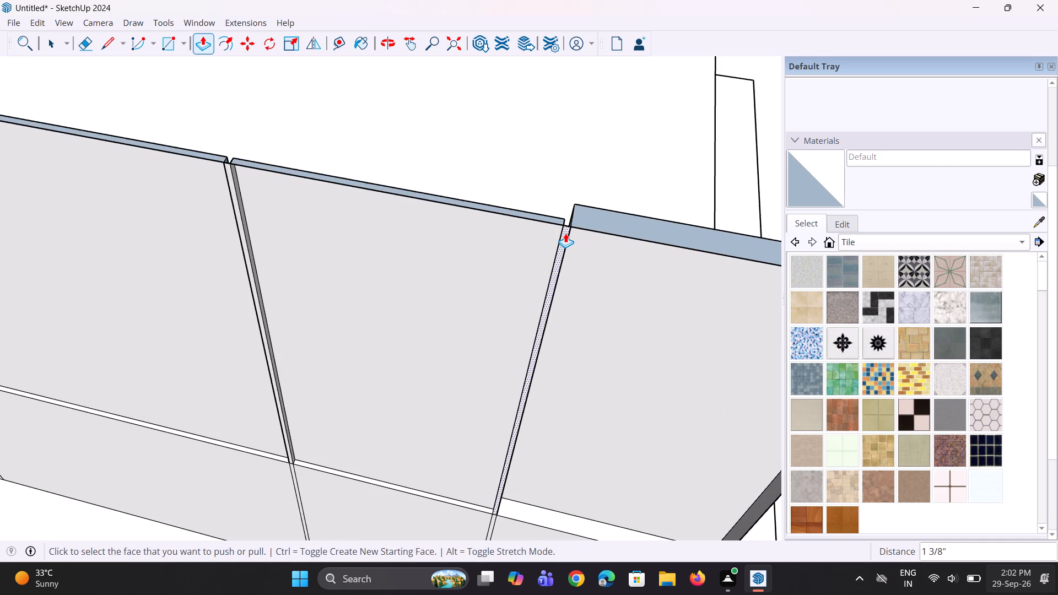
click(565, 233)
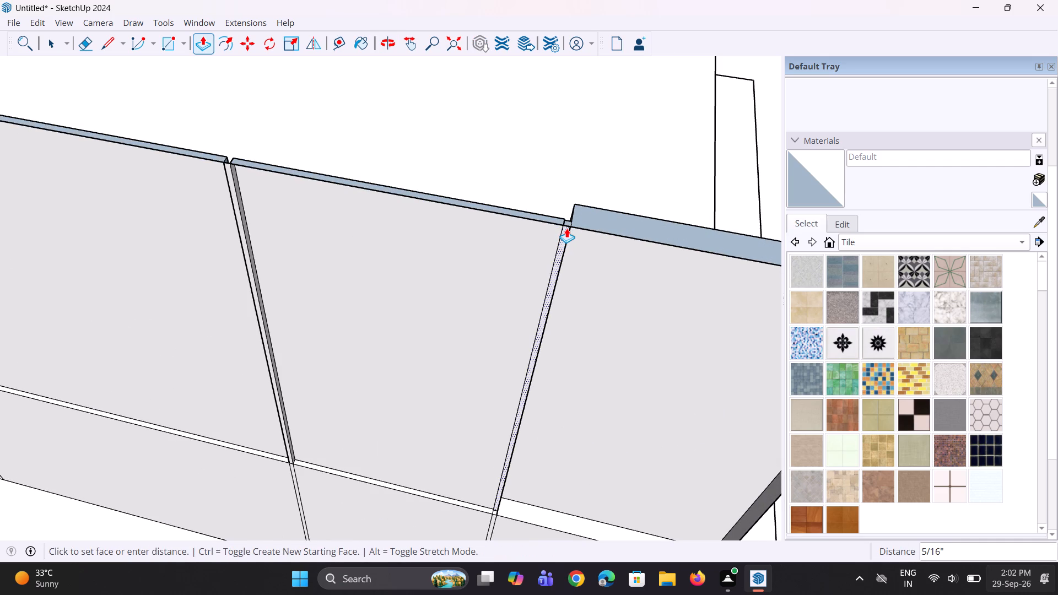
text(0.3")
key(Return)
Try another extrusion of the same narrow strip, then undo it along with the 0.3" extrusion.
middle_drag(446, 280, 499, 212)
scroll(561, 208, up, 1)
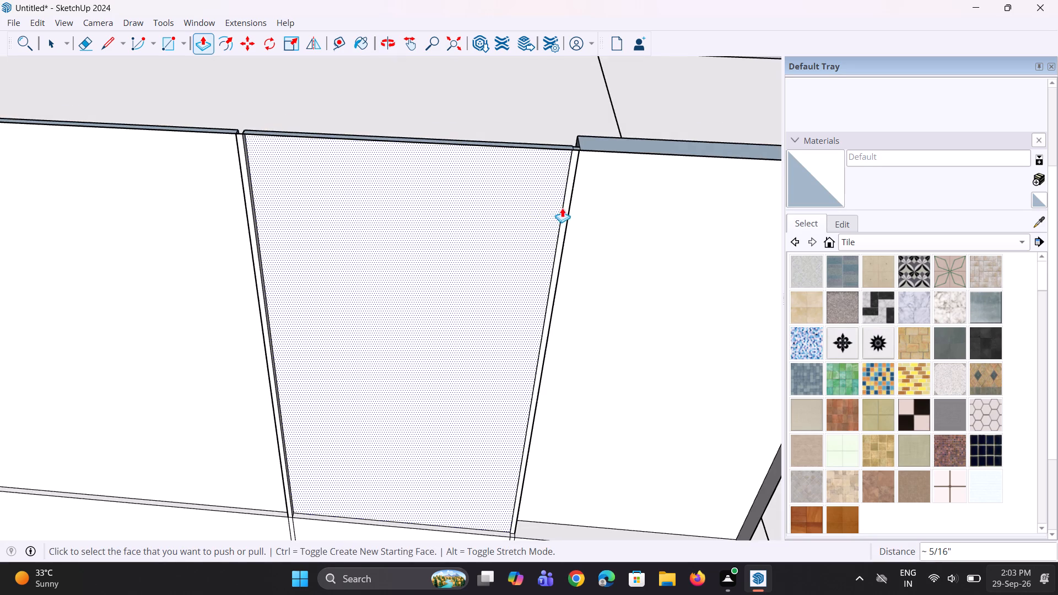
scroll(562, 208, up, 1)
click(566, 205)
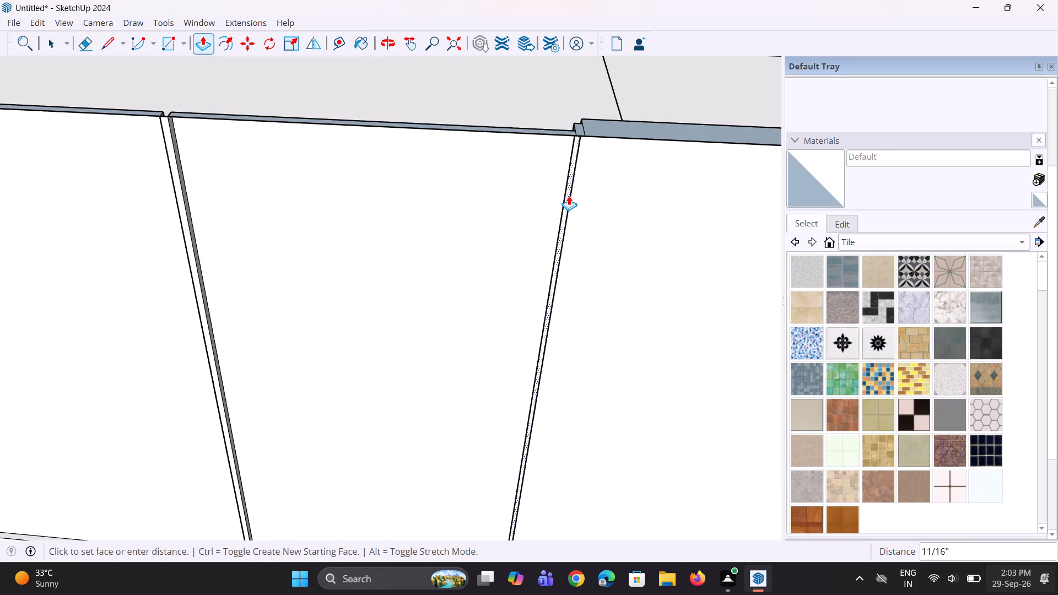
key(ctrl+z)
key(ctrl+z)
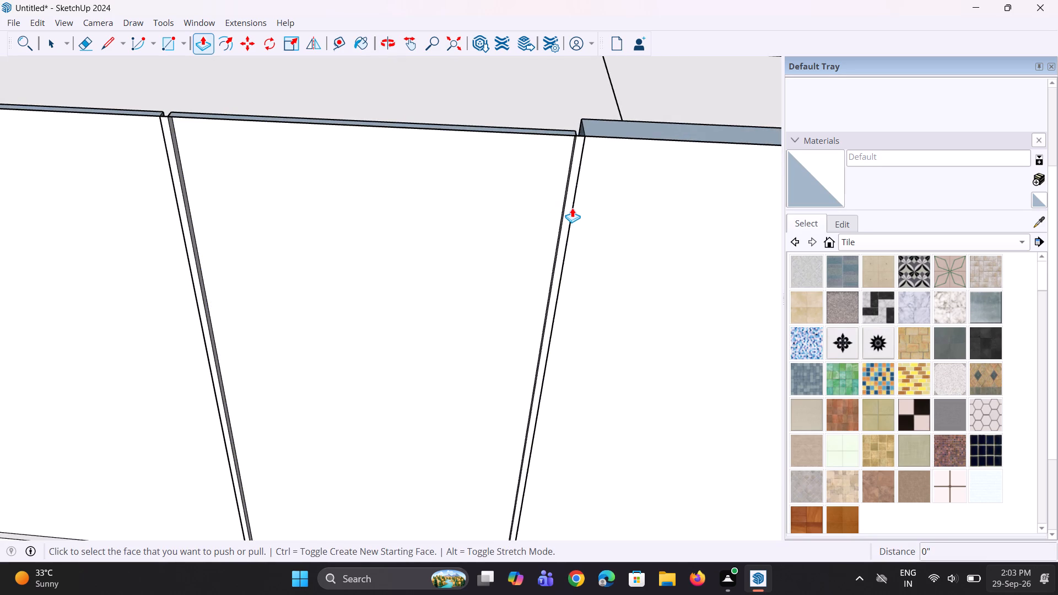
Undo the remaining panel extrusions so the raised wall's panels and strips are flush again.
key(ctrl+z)
key(ctrl+z)
key(ctrl+z)
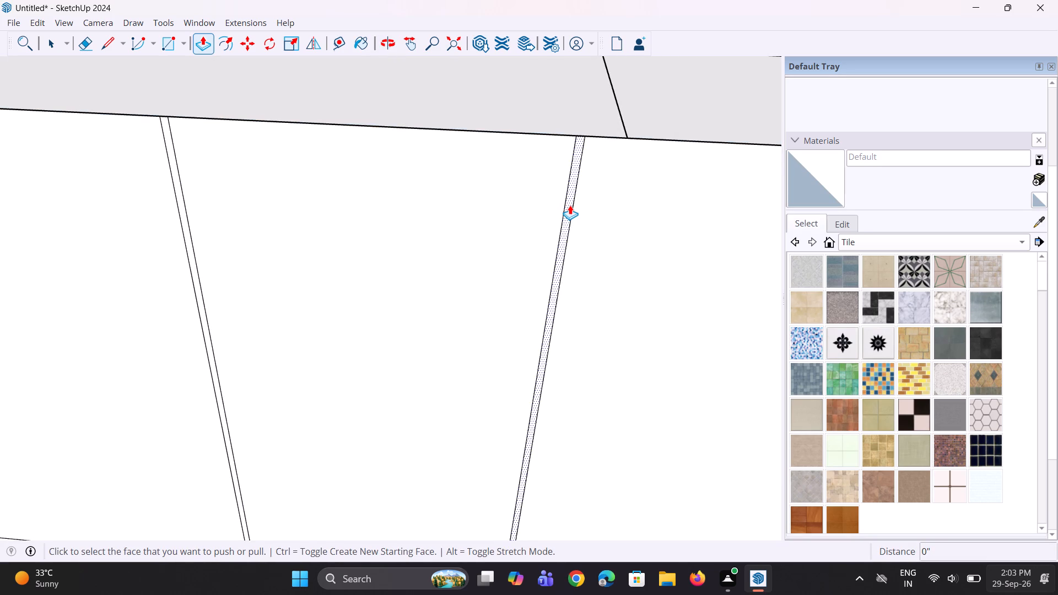
Recess both narrow vertical strips in the top part of the raised wall by 0.3".
click(570, 205)
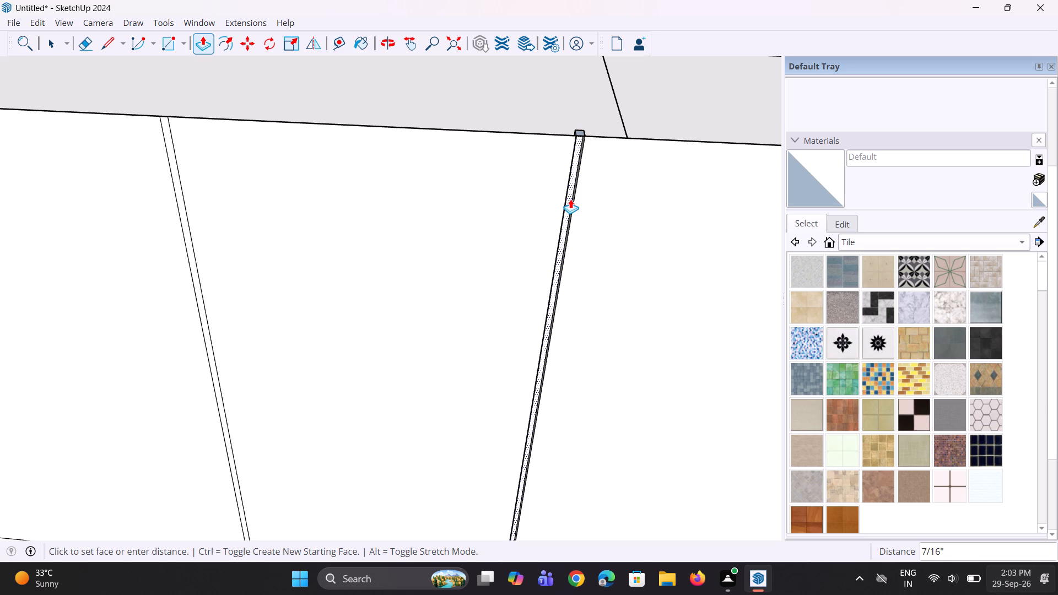
text(0.3")
key(Return)
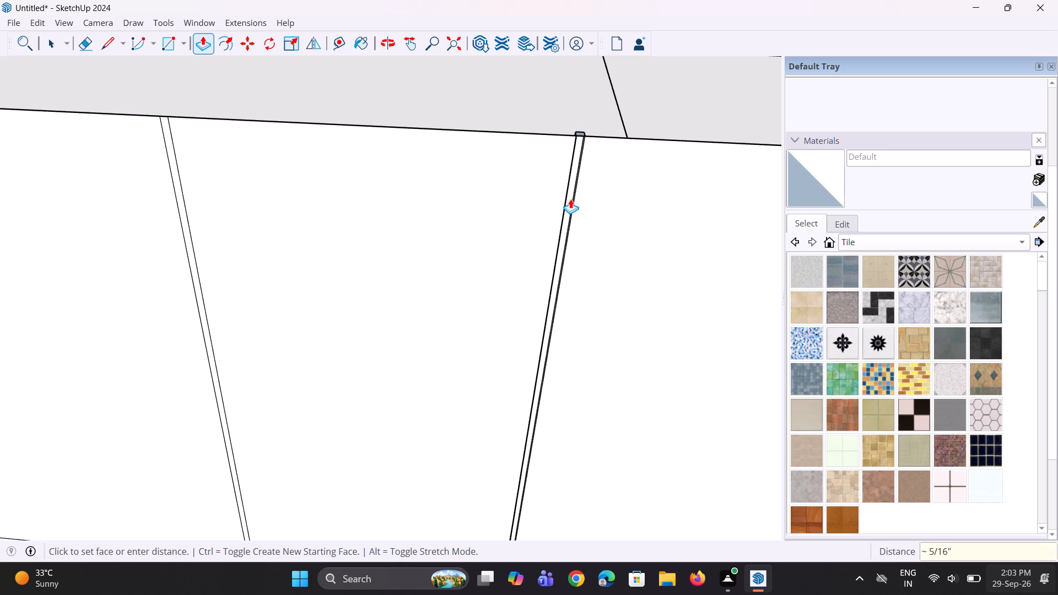
middle_drag(570, 204, 352, 169)
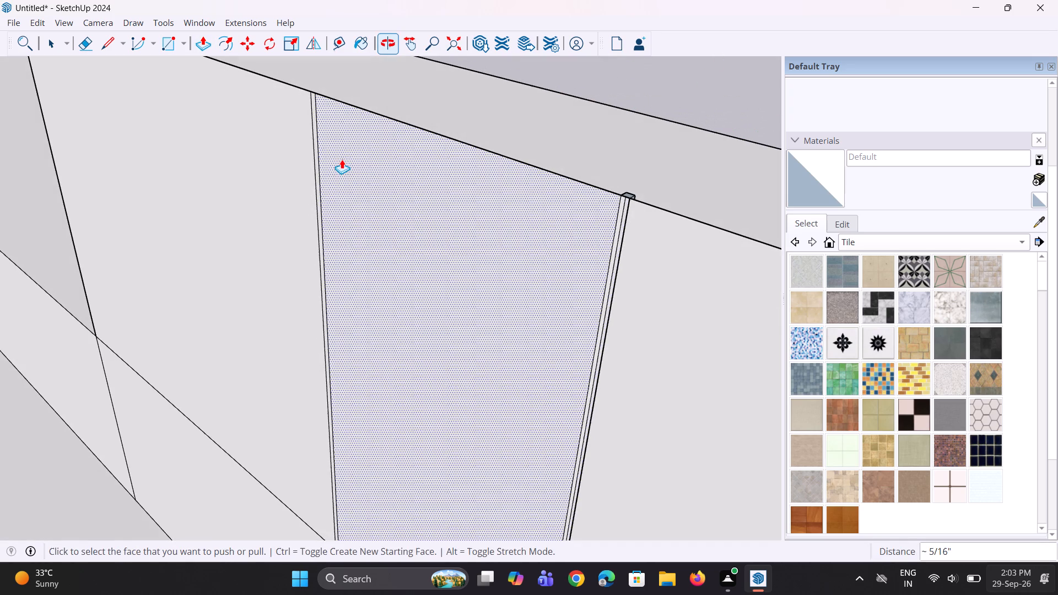
double_click(319, 188)
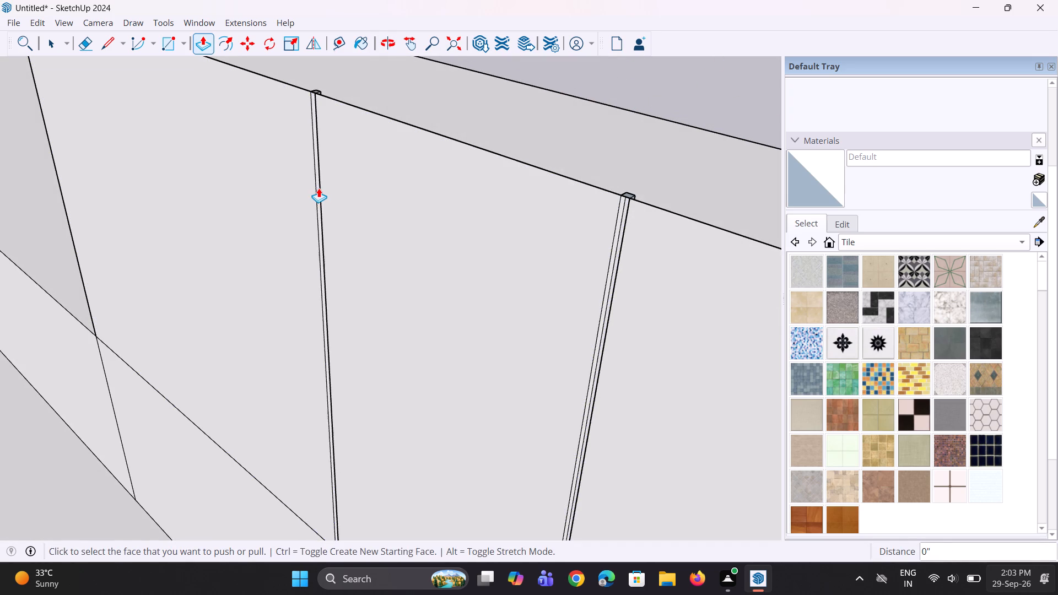
Recess both narrow strips in the parapet section just above the projecting band by the same 0.3".
scroll(418, 152, down, 15)
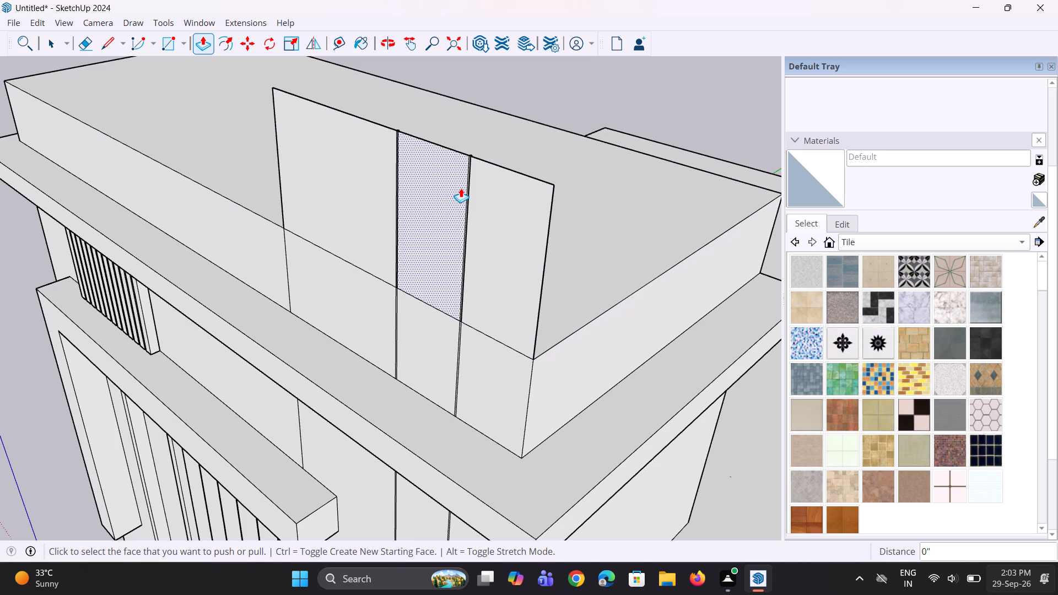
scroll(482, 288, down, 3)
middle_drag(495, 338, 496, 334)
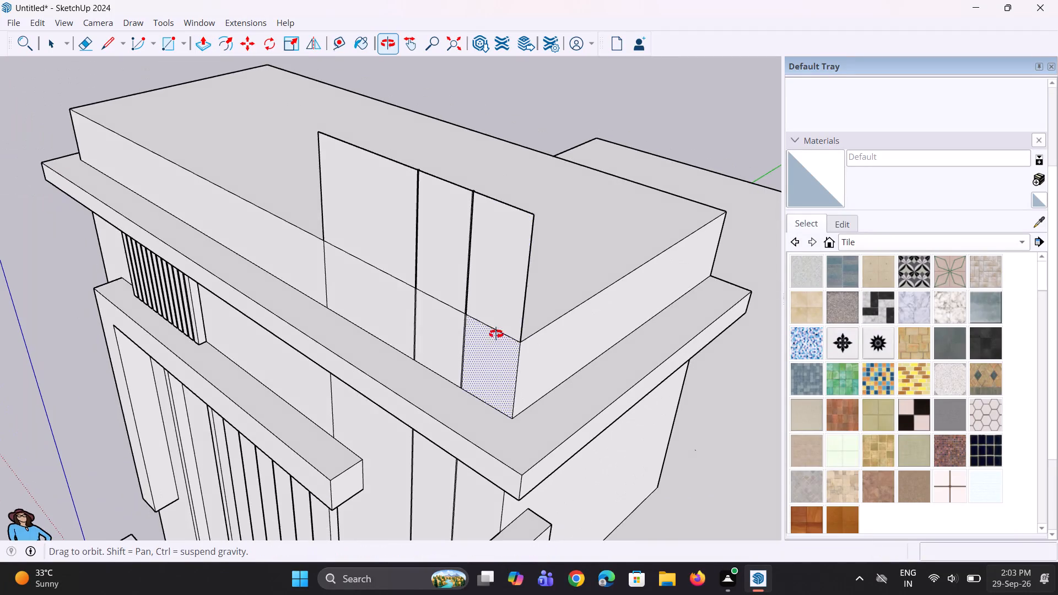
middle_drag(496, 334, 503, 273)
scroll(465, 329, up, 7)
middle_drag(474, 290, 515, 299)
scroll(516, 299, up, 2)
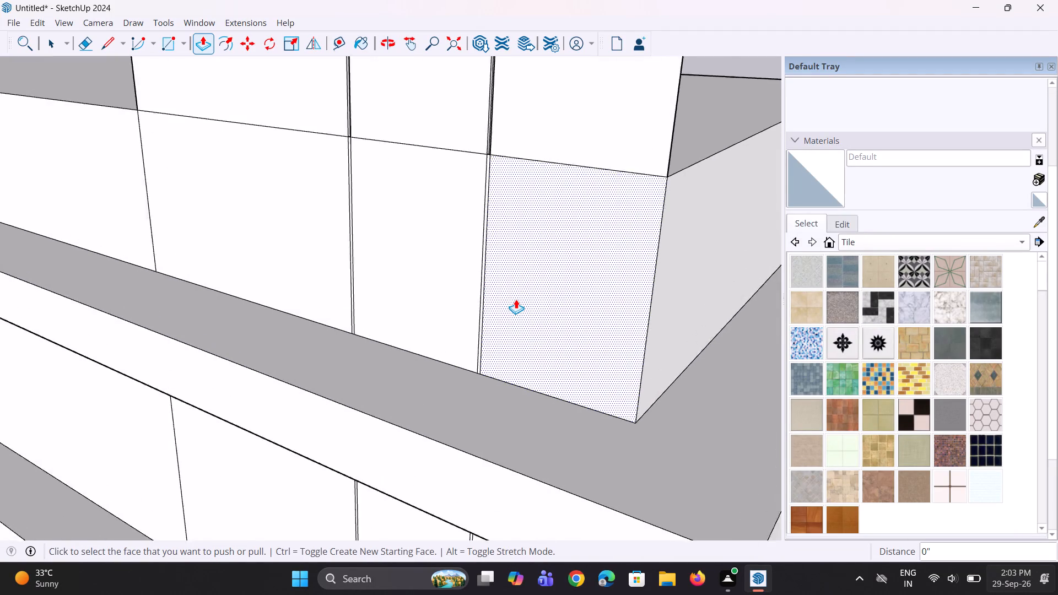
scroll(516, 299, up, 8)
double_click(446, 261)
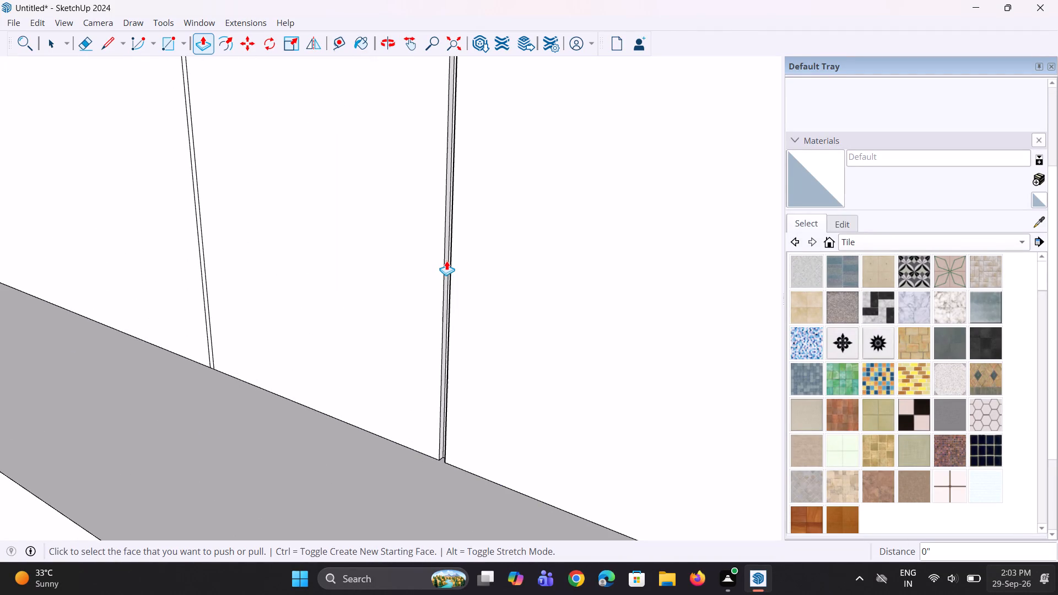
scroll(205, 296, up, 1)
middle_drag(213, 299, 341, 300)
scroll(232, 328, up, 2)
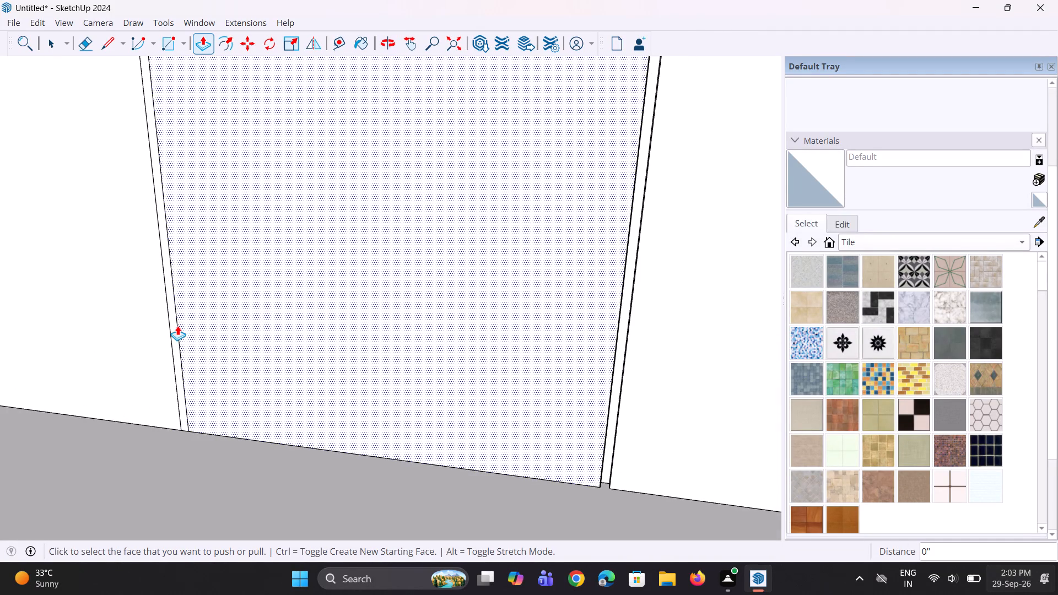
double_click(172, 332)
Recess the two narrow strips on the wall below the projecting band by the same 0.3".
scroll(271, 358, down, 7)
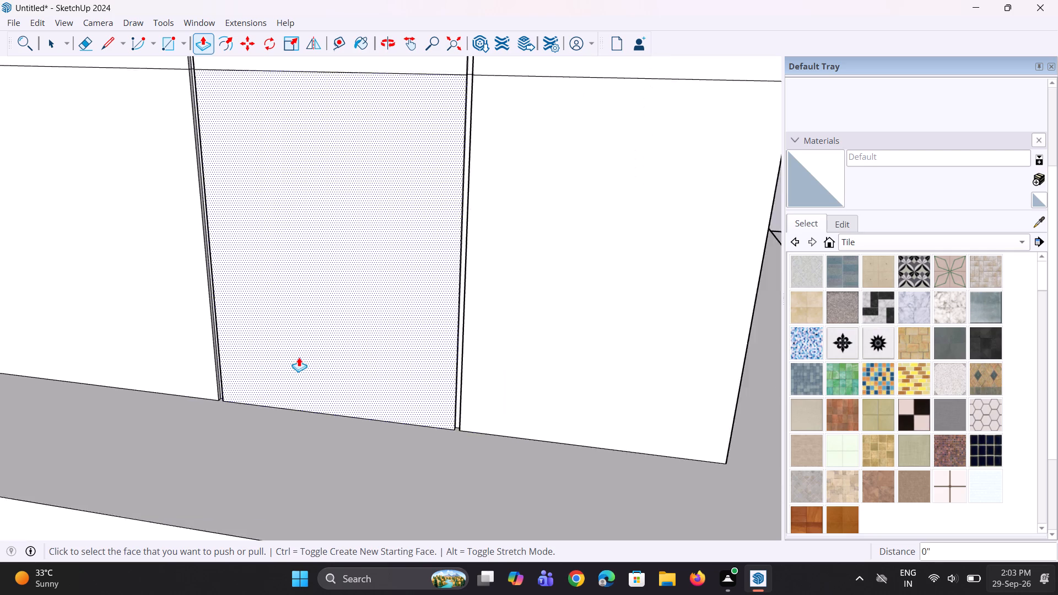
scroll(299, 357, down, 4)
scroll(355, 330, down, 4)
scroll(393, 286, down, 9)
scroll(382, 426, up, 13)
double_click(405, 397)
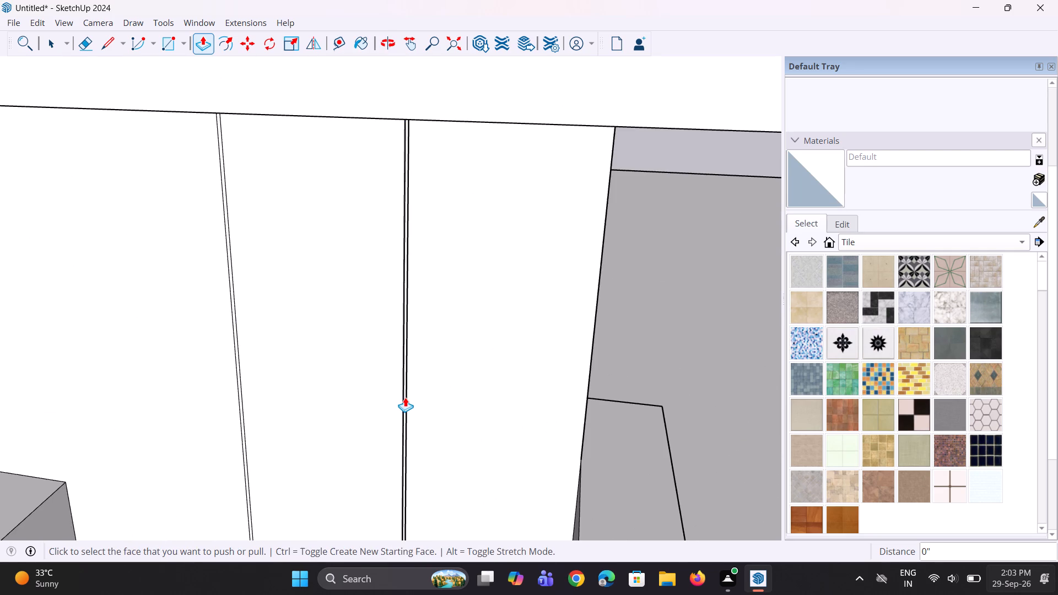
scroll(244, 404, up, 6)
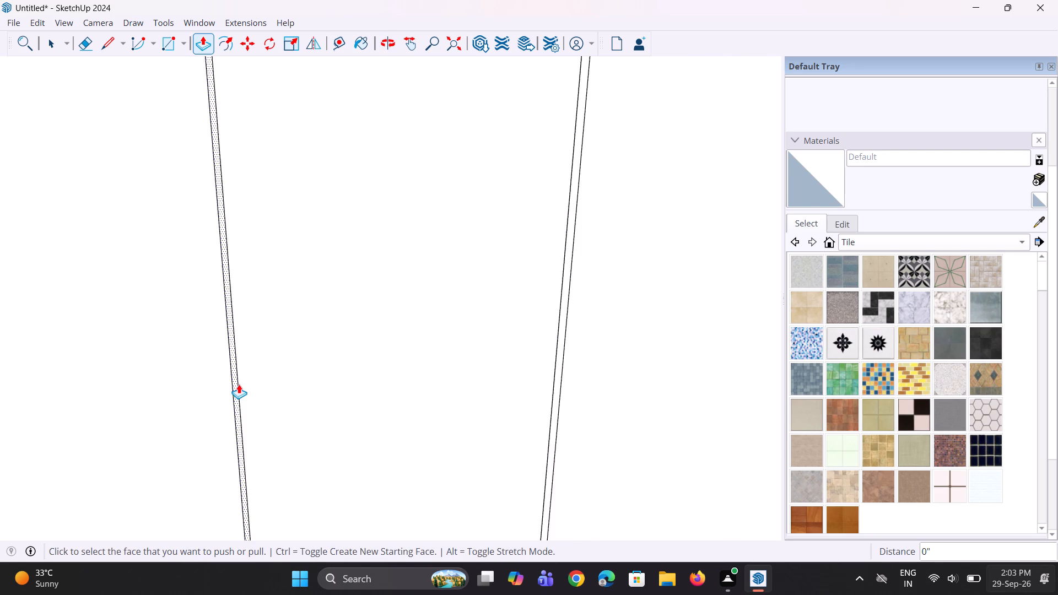
double_click(236, 383)
Inspect the vertical grooves below the projecting band and their alignment across the front elevation.
scroll(365, 313, down, 6)
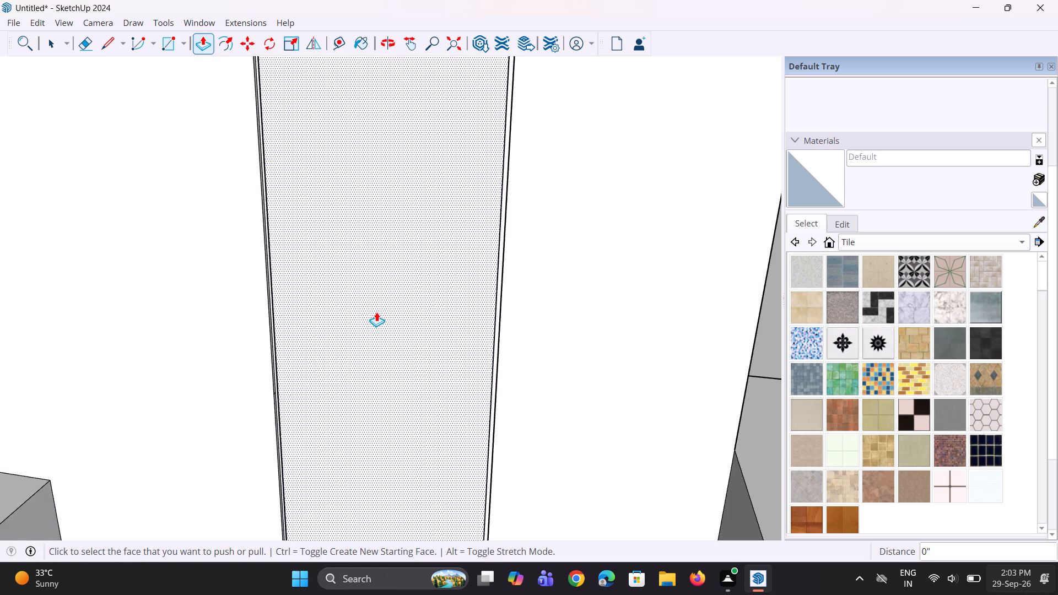
scroll(376, 312, down, 20)
scroll(376, 312, down, 6)
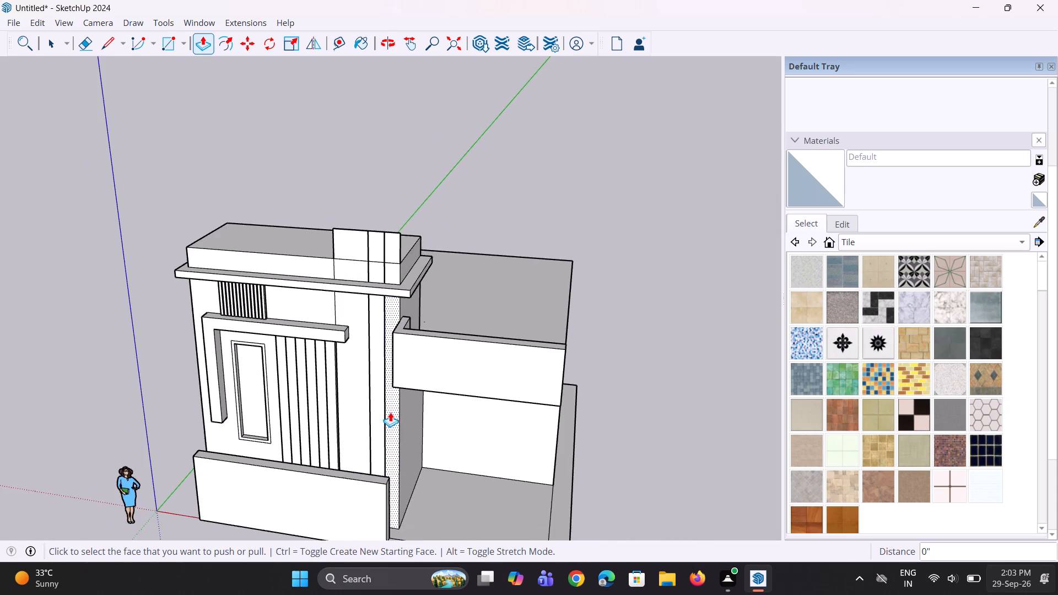
scroll(390, 412, up, 20)
scroll(390, 412, up, 8)
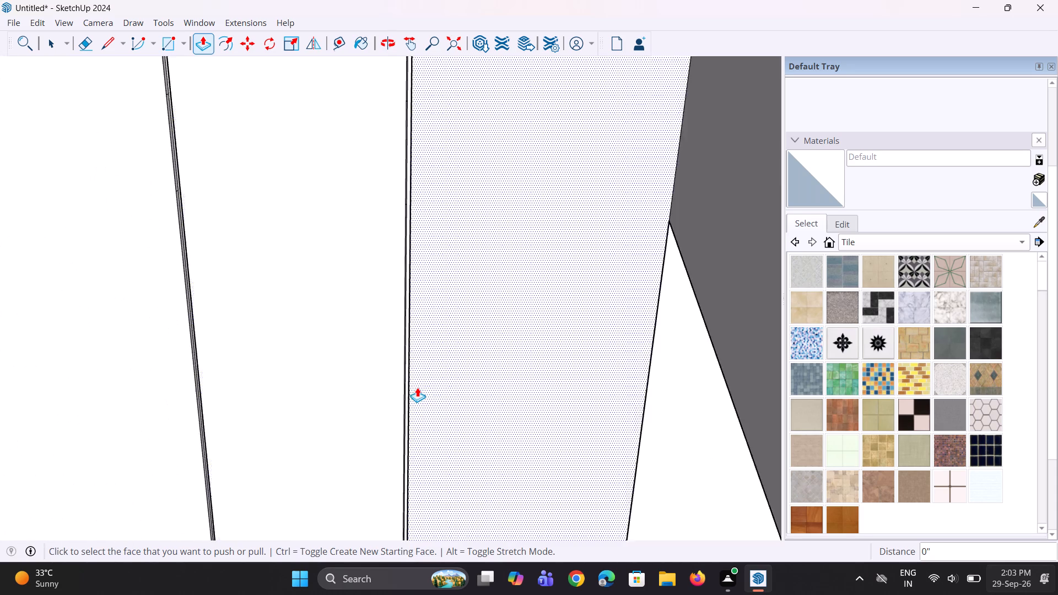
scroll(417, 387, up, 6)
scroll(404, 378, down, 11)
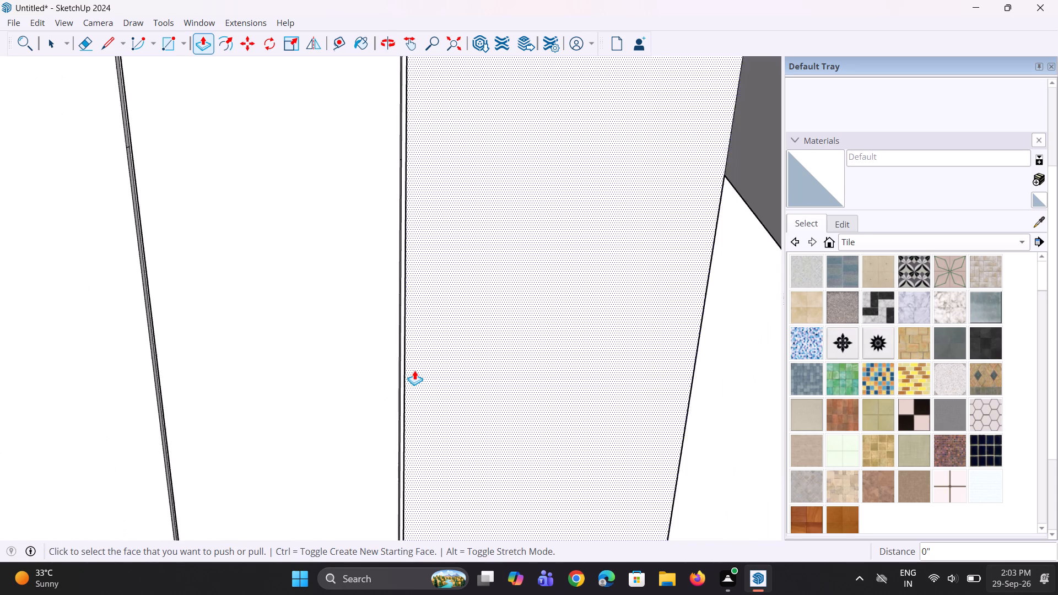
scroll(414, 370, down, 15)
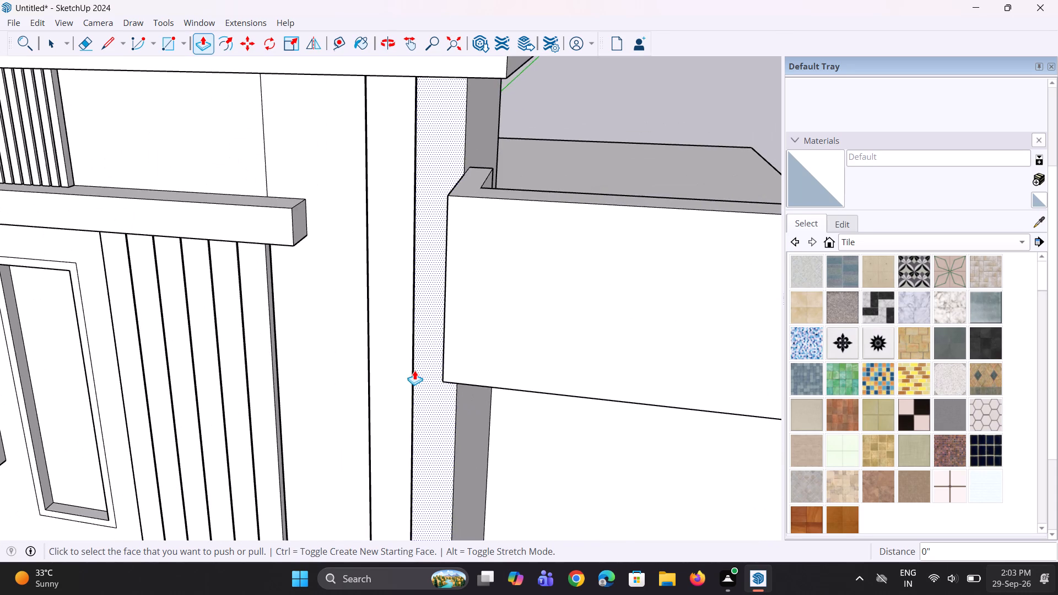
scroll(414, 370, down, 4)
key(space)
scroll(413, 376, down, 4)
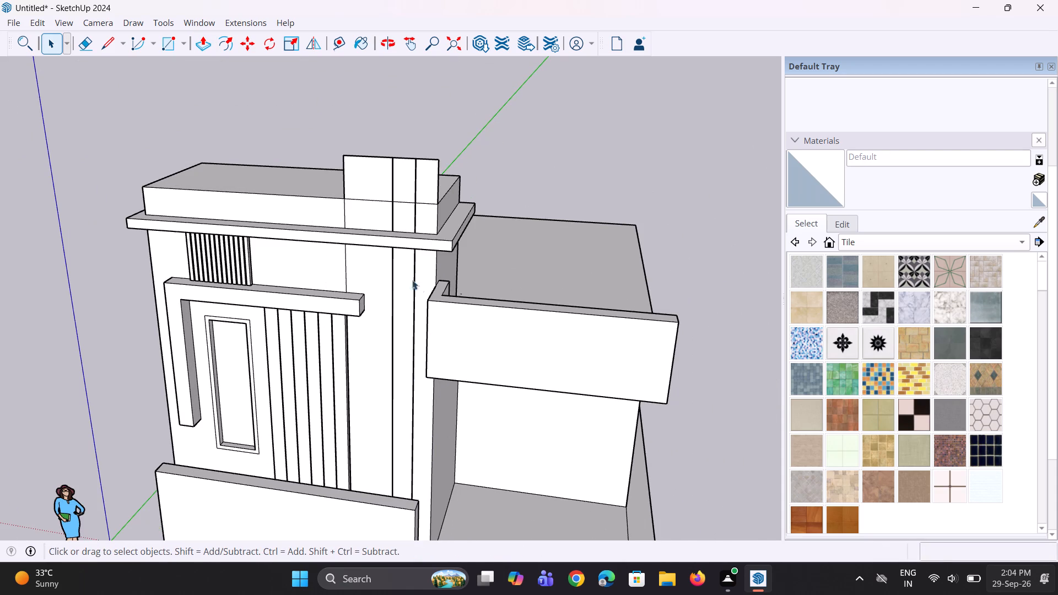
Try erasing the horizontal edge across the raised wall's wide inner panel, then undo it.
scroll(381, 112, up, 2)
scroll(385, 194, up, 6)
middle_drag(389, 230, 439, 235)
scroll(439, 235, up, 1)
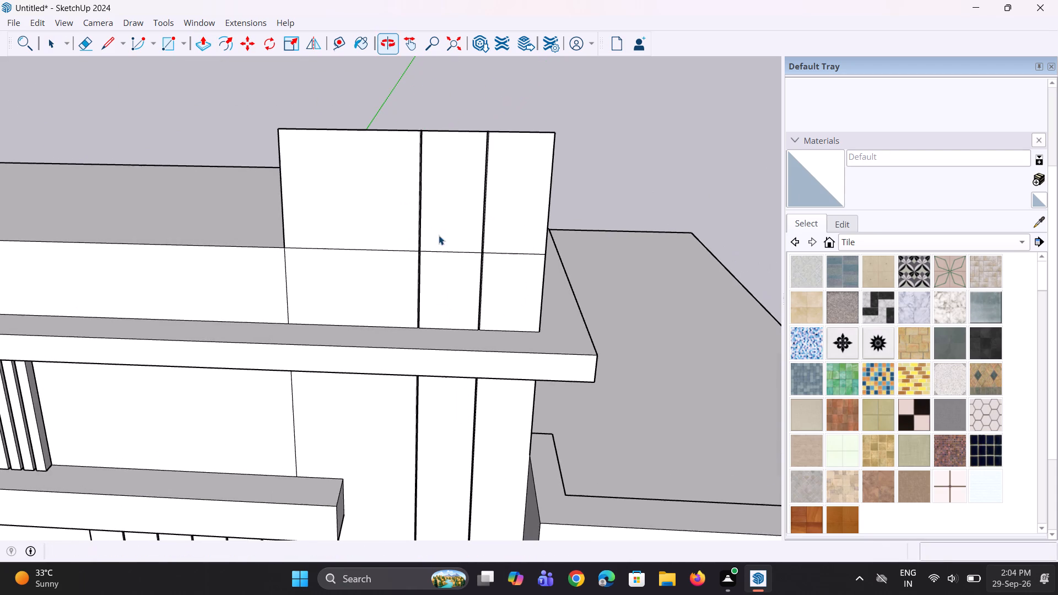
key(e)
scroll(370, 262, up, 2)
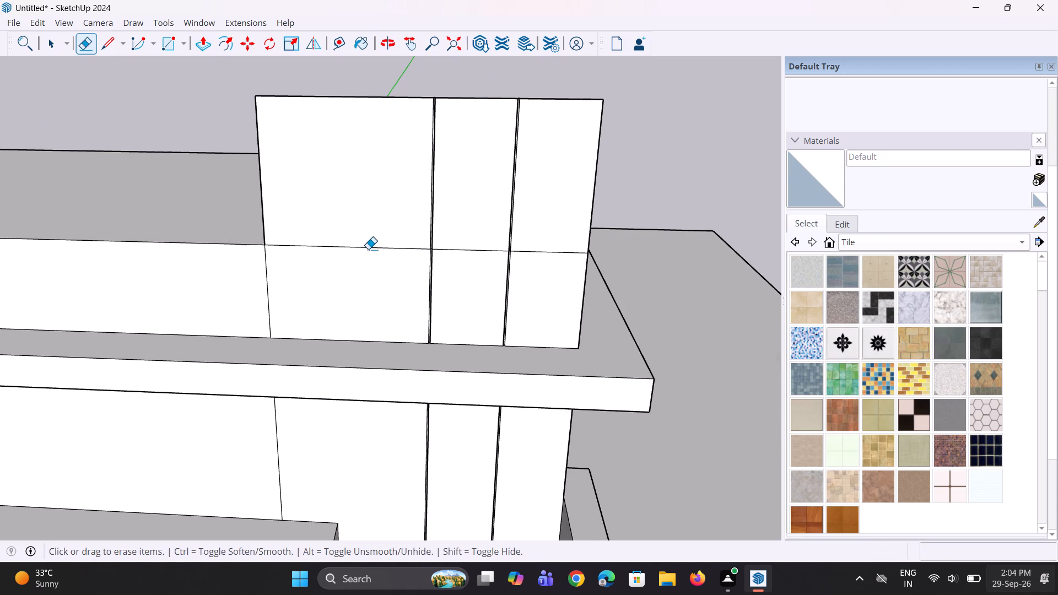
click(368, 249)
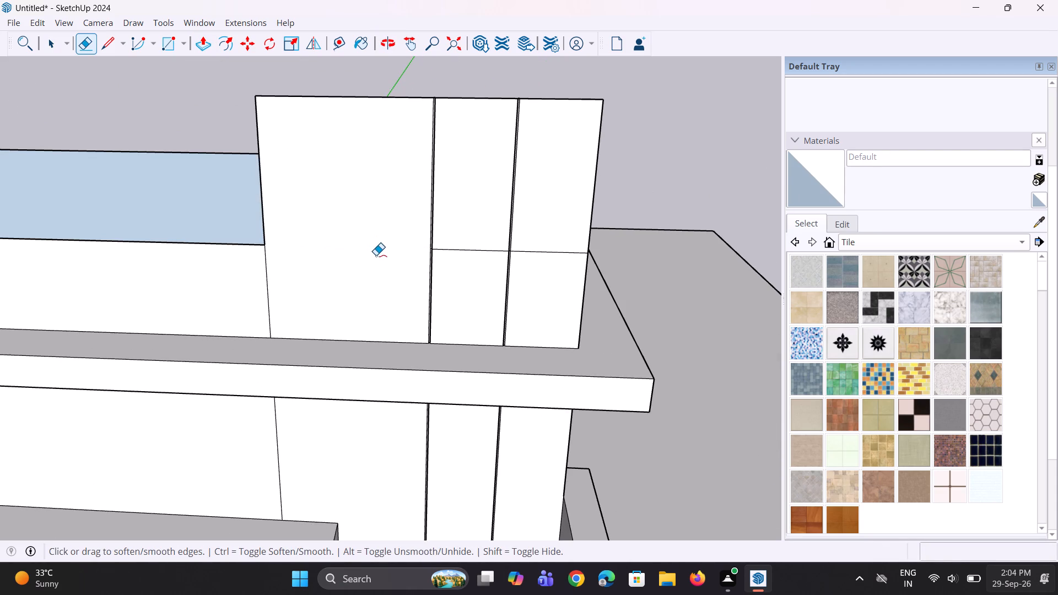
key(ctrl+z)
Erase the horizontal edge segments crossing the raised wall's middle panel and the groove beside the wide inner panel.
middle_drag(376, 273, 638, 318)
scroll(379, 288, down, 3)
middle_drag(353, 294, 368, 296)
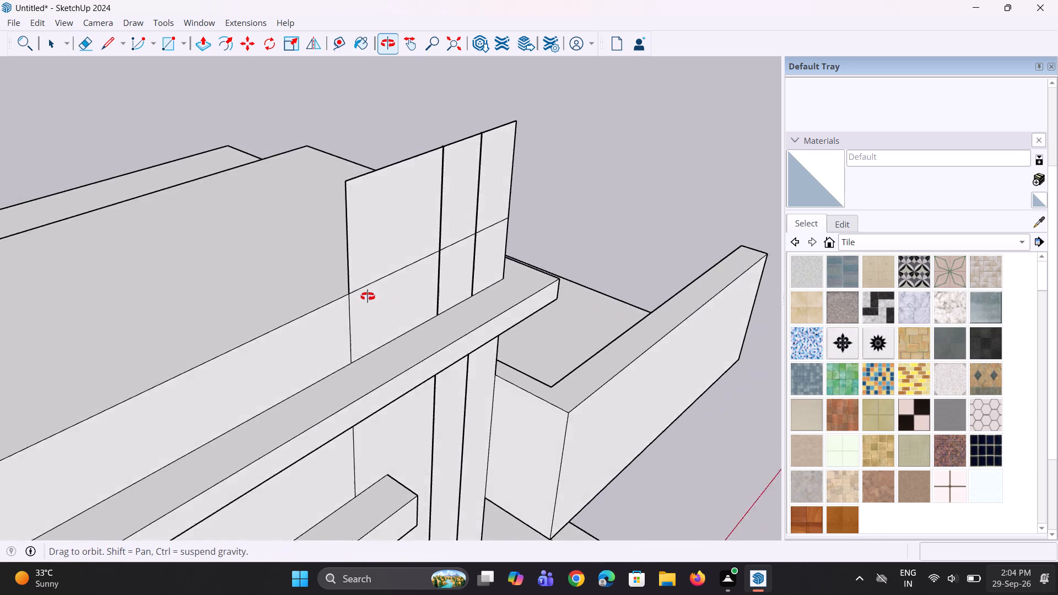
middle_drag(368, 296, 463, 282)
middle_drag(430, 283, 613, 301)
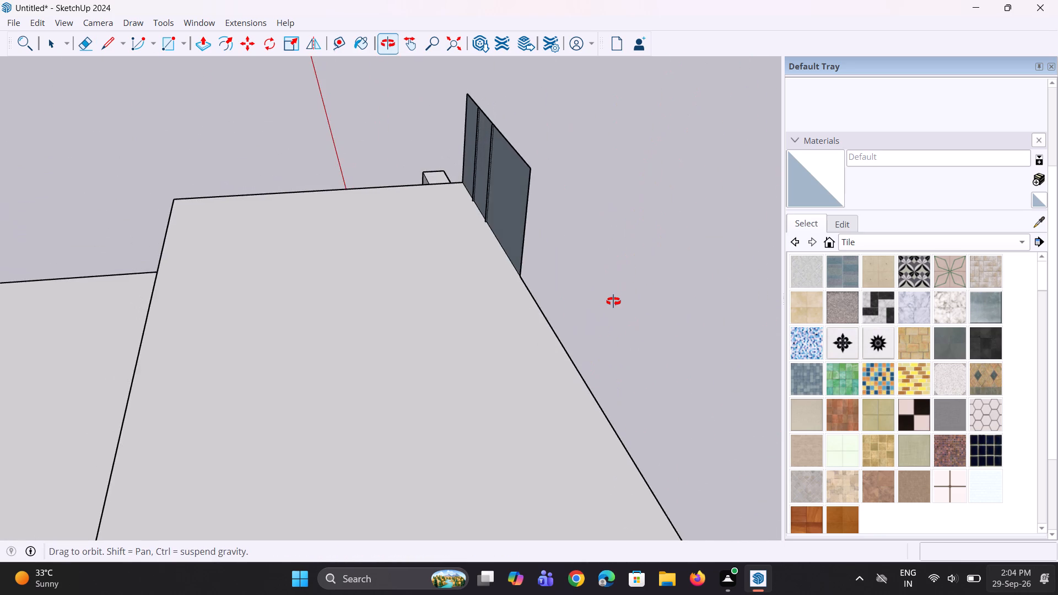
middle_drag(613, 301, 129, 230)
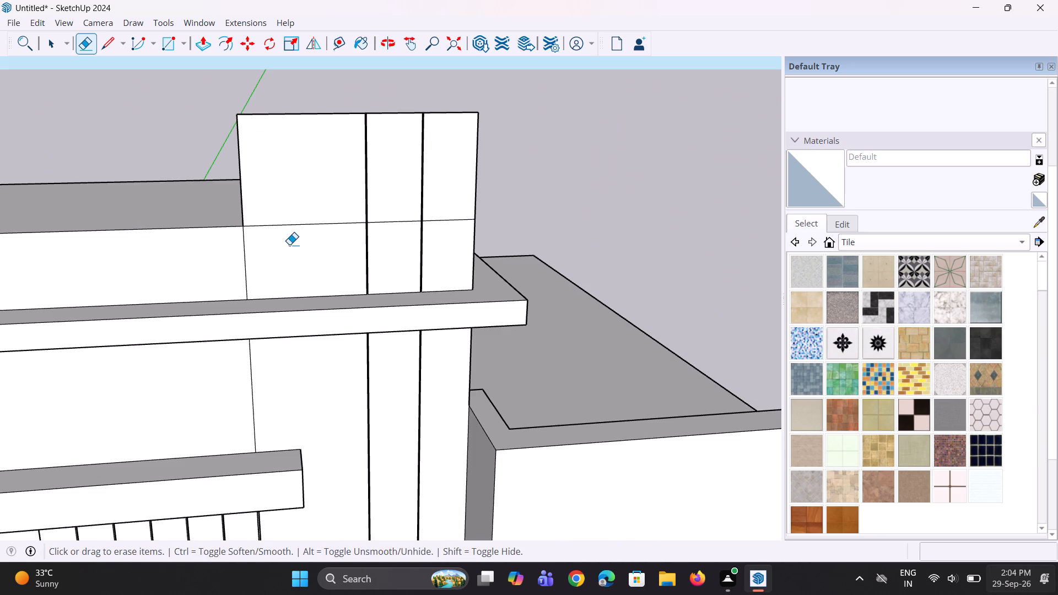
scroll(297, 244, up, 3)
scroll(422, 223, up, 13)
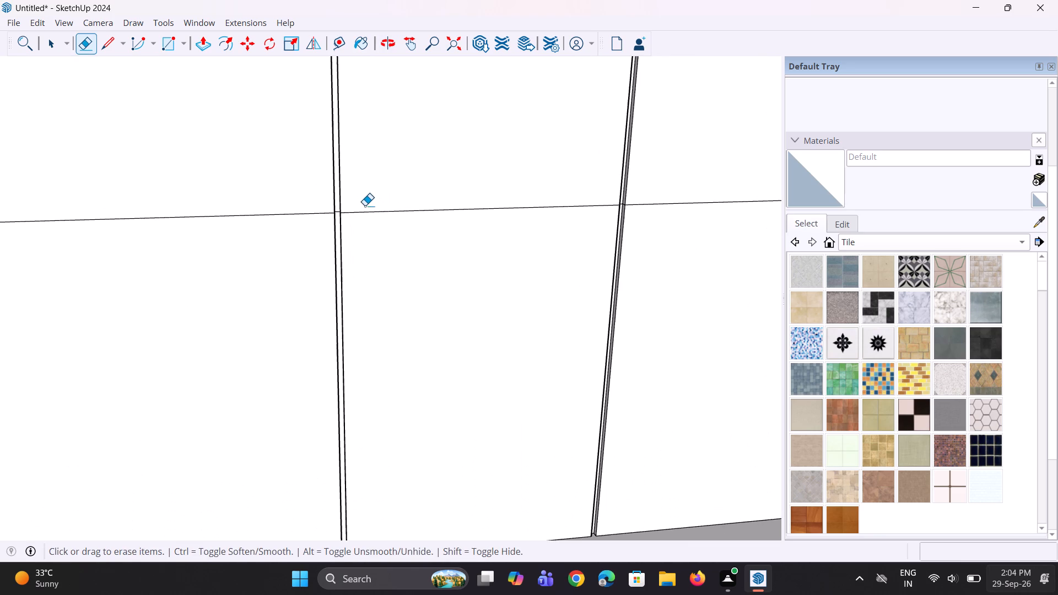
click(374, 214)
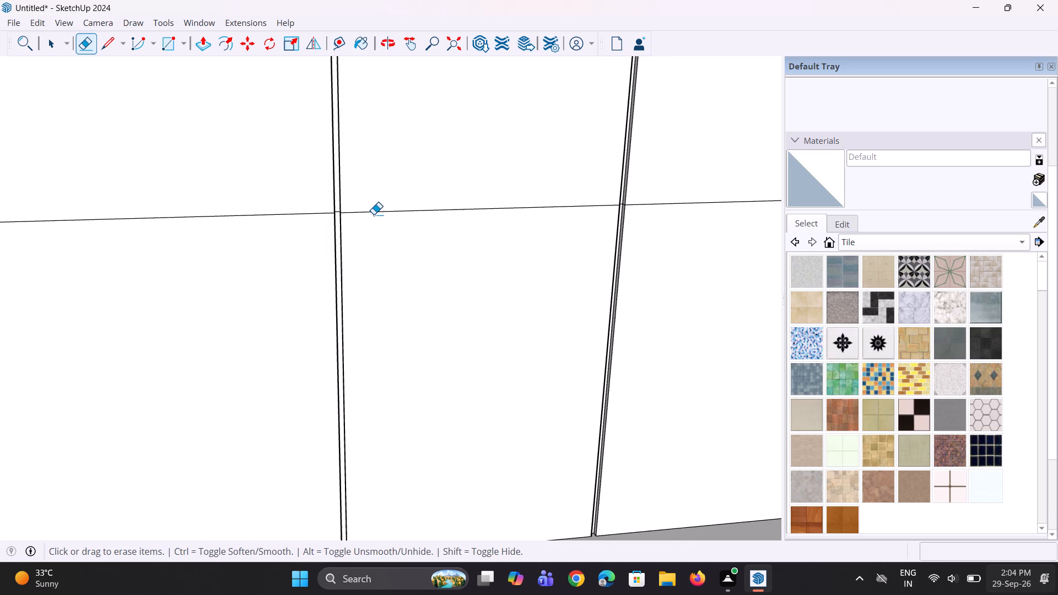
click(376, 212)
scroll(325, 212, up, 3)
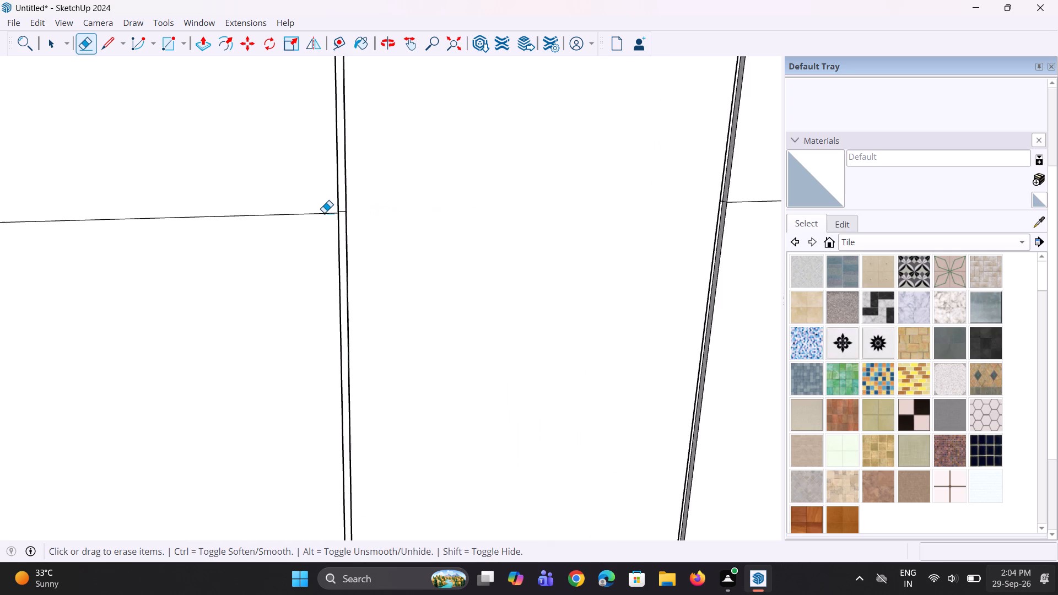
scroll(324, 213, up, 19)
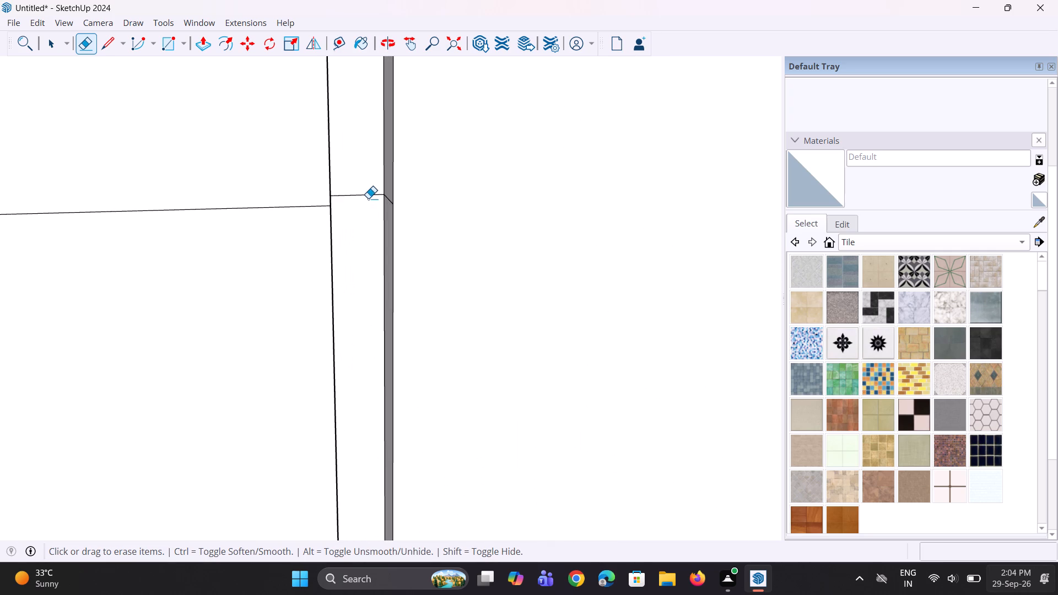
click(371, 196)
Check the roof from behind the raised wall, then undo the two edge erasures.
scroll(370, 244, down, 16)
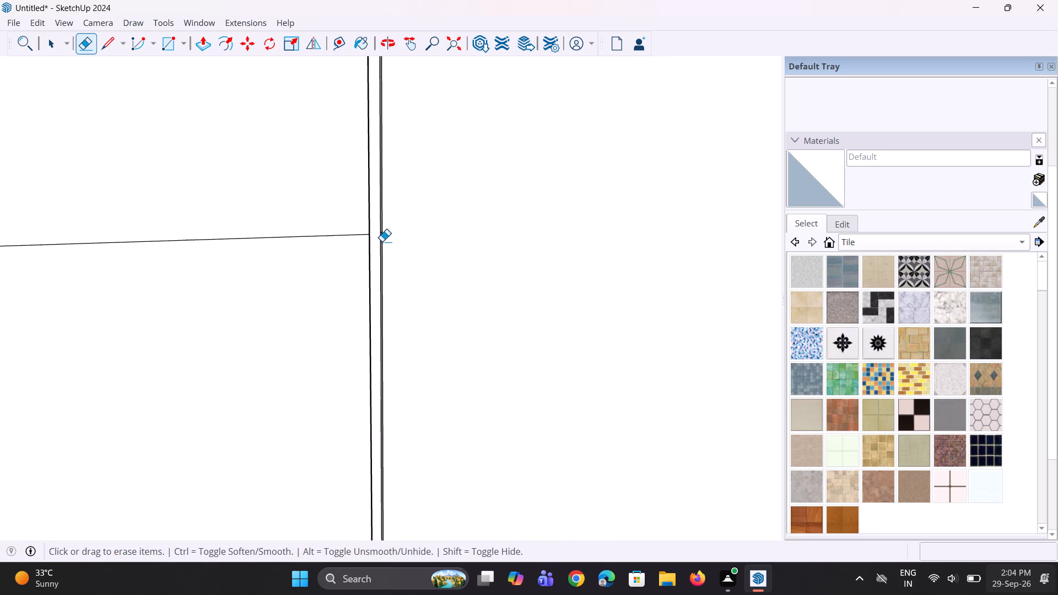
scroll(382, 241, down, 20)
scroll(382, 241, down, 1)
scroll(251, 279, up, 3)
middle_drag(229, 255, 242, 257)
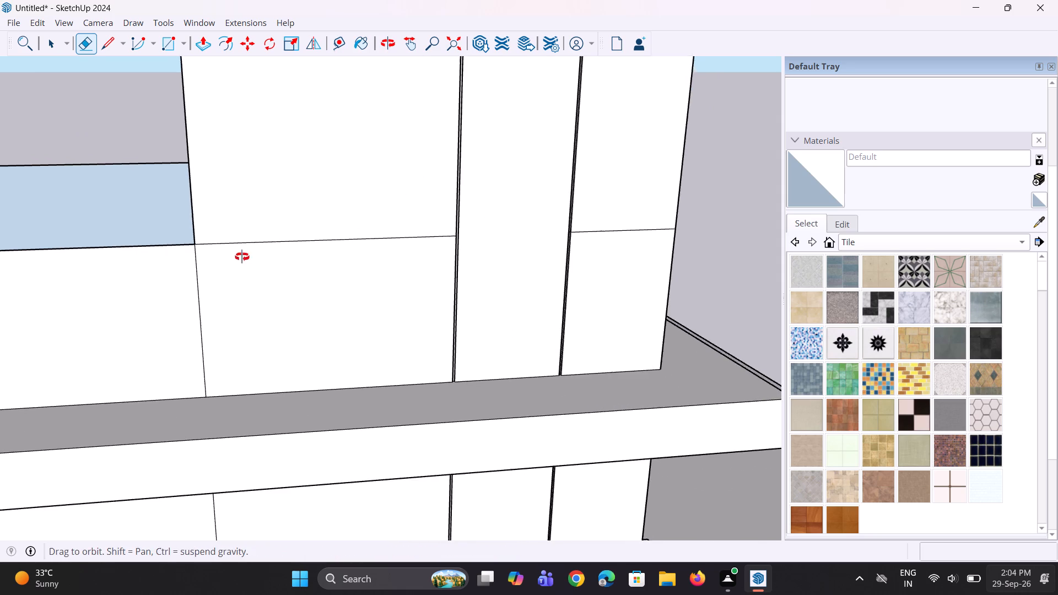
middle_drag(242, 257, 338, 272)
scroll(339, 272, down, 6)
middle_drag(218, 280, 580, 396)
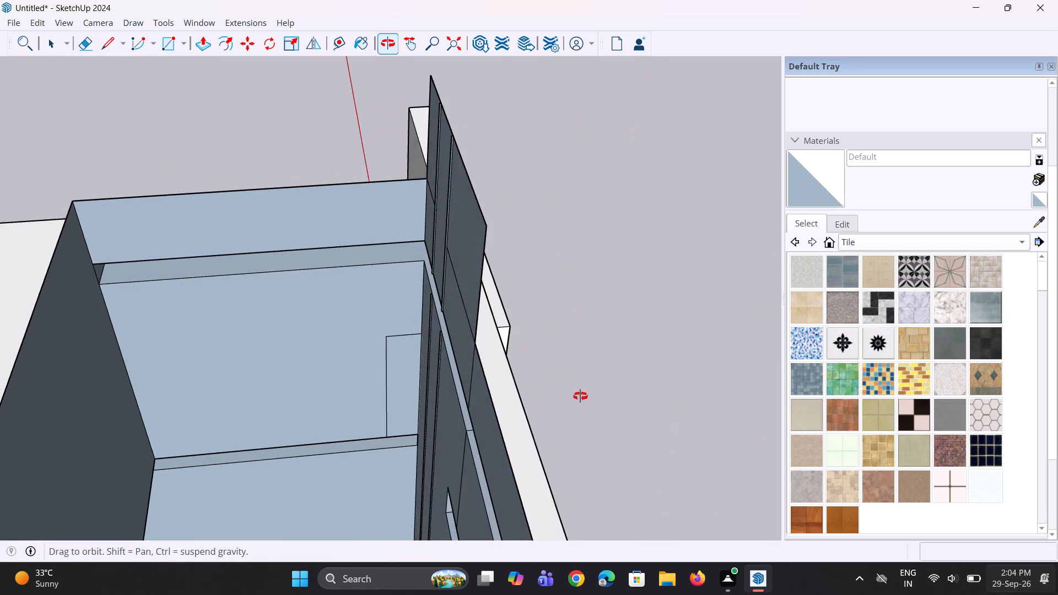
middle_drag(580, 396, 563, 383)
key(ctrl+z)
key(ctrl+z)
Erase the horizontal edge segments crossing the raised wall's wide inner panel, middle panel and outer panel.
scroll(454, 371, down, 4)
middle_drag(447, 370, 301, 290)
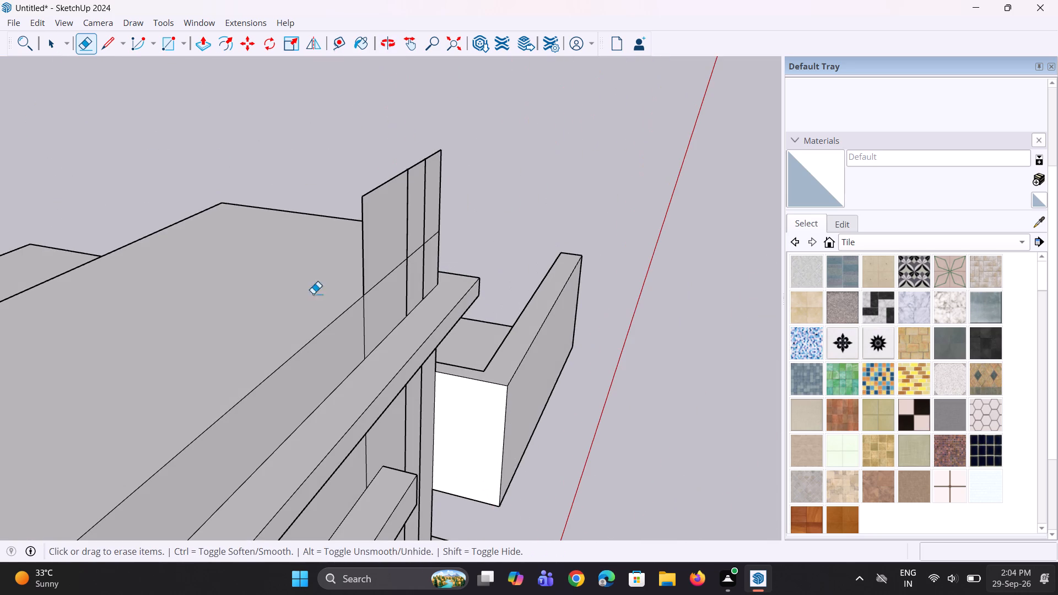
scroll(374, 289, up, 2)
click(375, 289)
scroll(451, 242, up, 1)
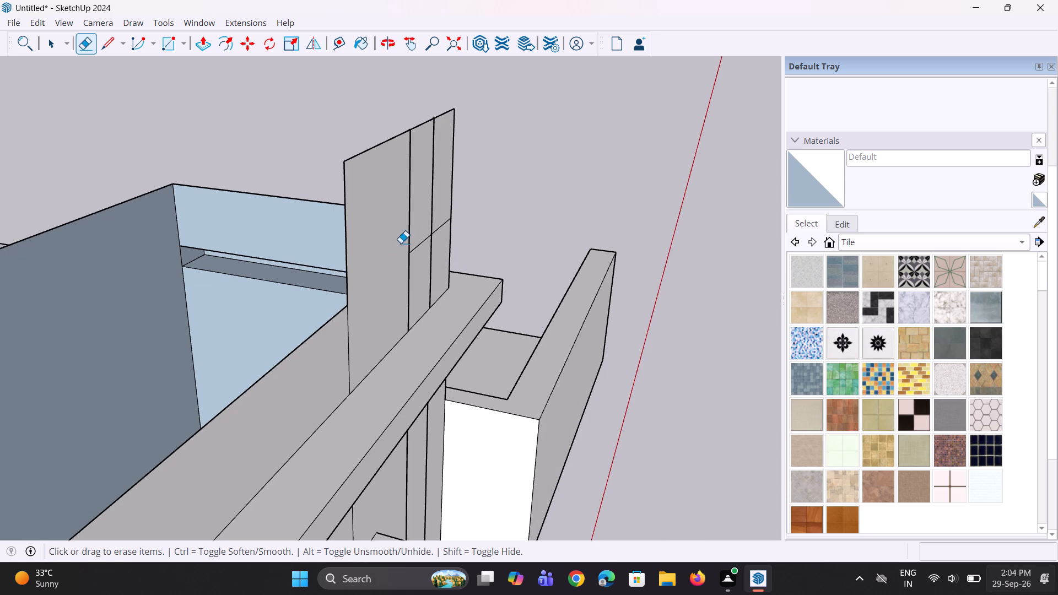
click(424, 245)
scroll(441, 235, up, 6)
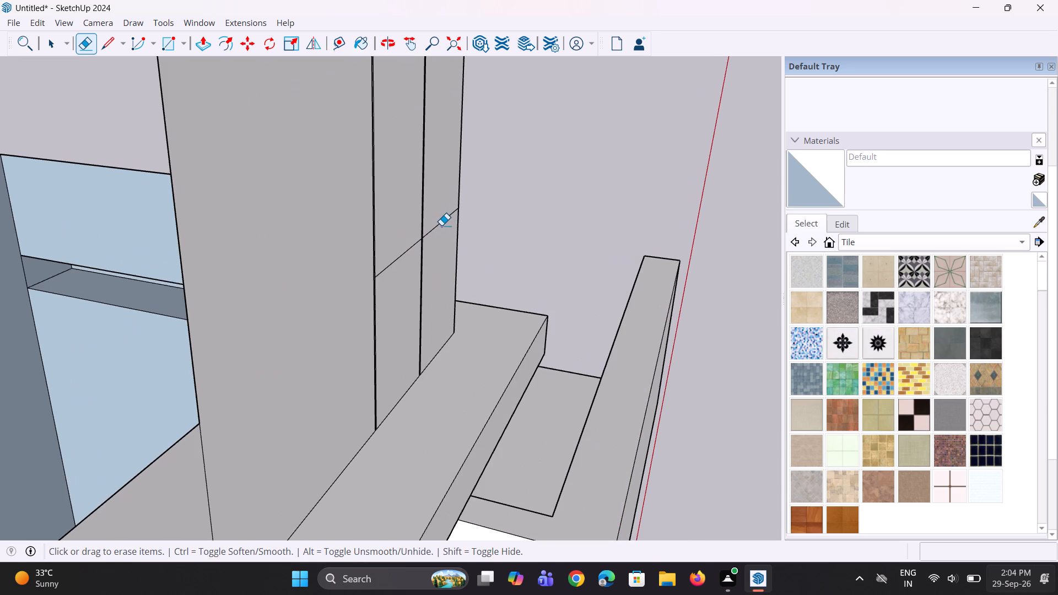
click(441, 225)
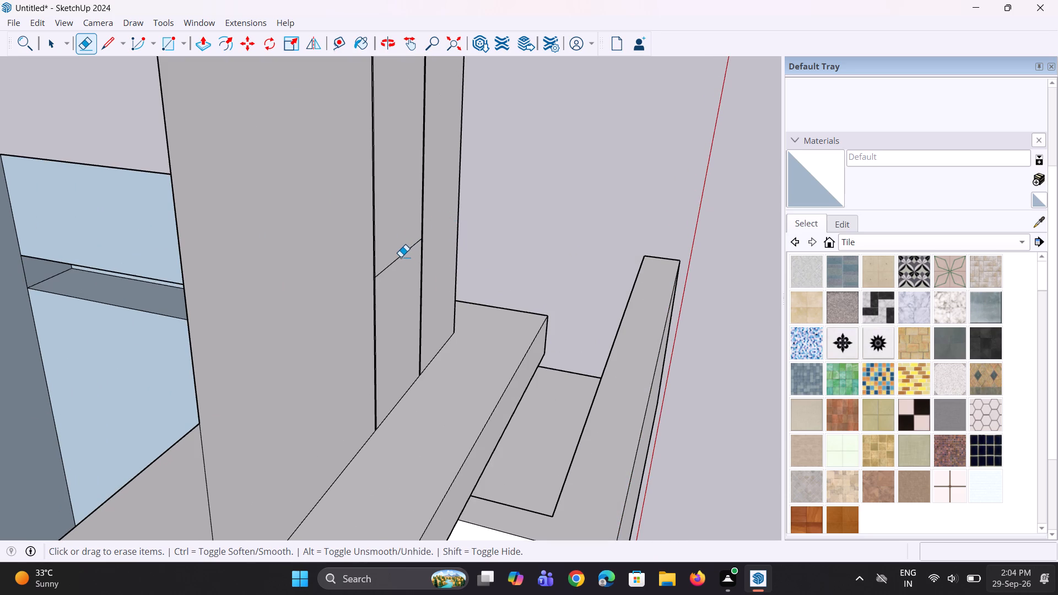
click(401, 257)
Draw a rectangle about 4' 9" by 7' 6" over the open roof at the end farthest from the raised wall.
scroll(401, 257, down, 15)
middle_drag(240, 297, 386, 303)
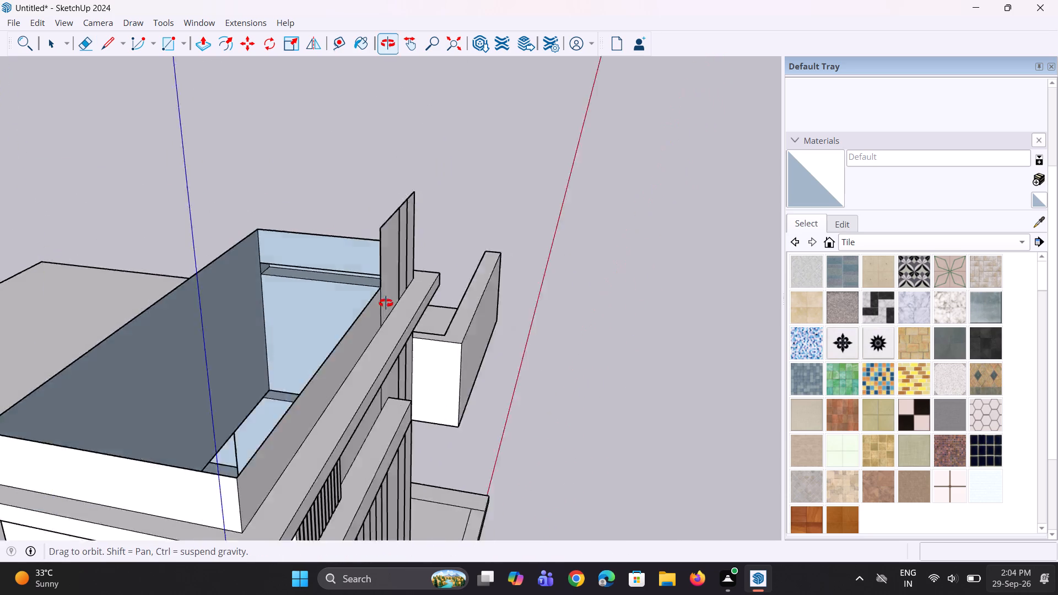
middle_drag(386, 303, 428, 305)
scroll(428, 305, down, 5)
key(r)
middle_drag(378, 362, 325, 392)
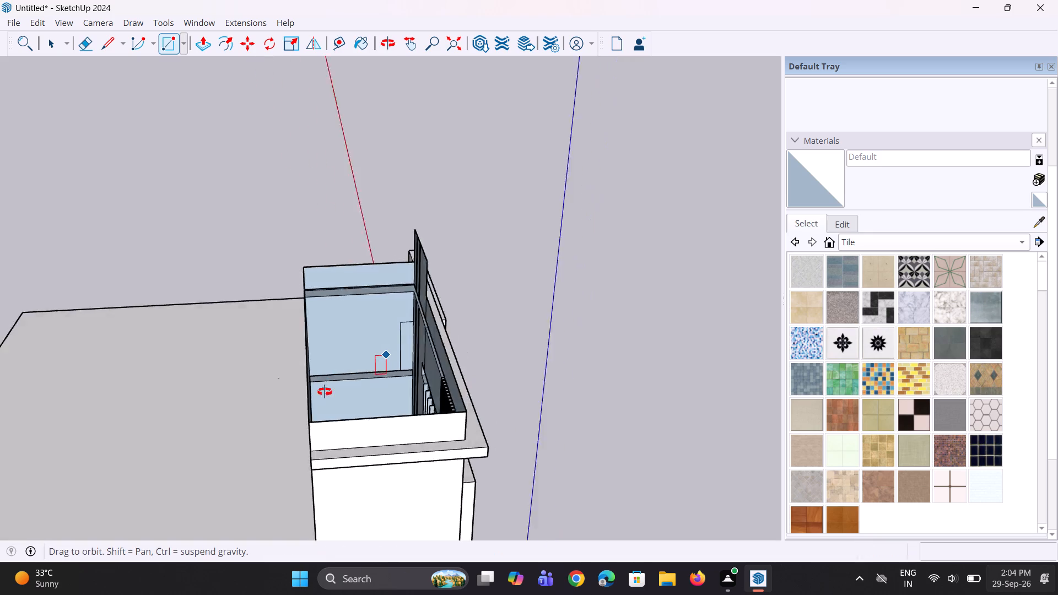
middle_drag(325, 392, 295, 405)
click(260, 433)
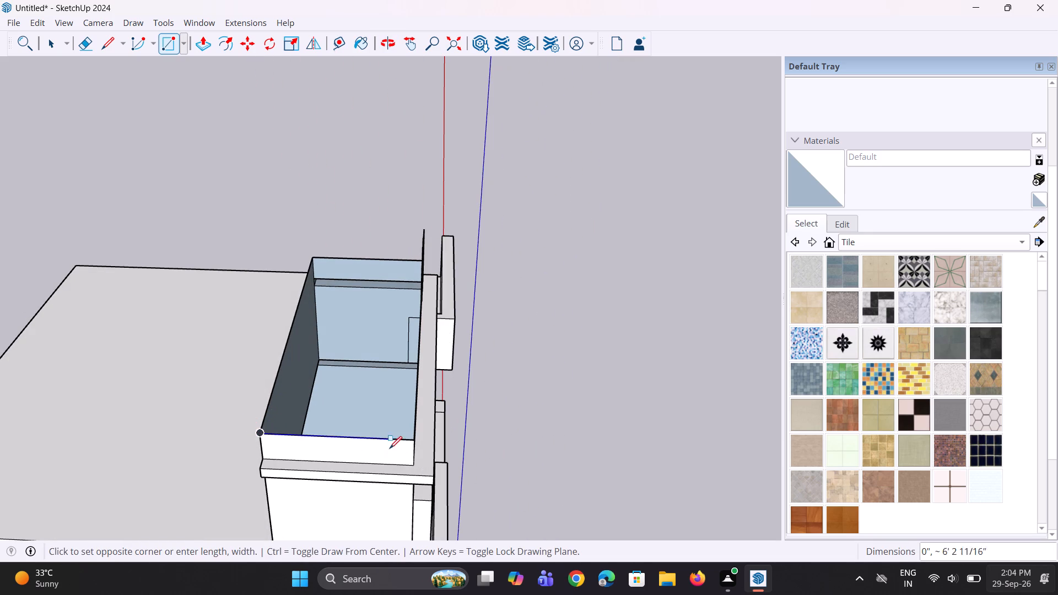
click(411, 439)
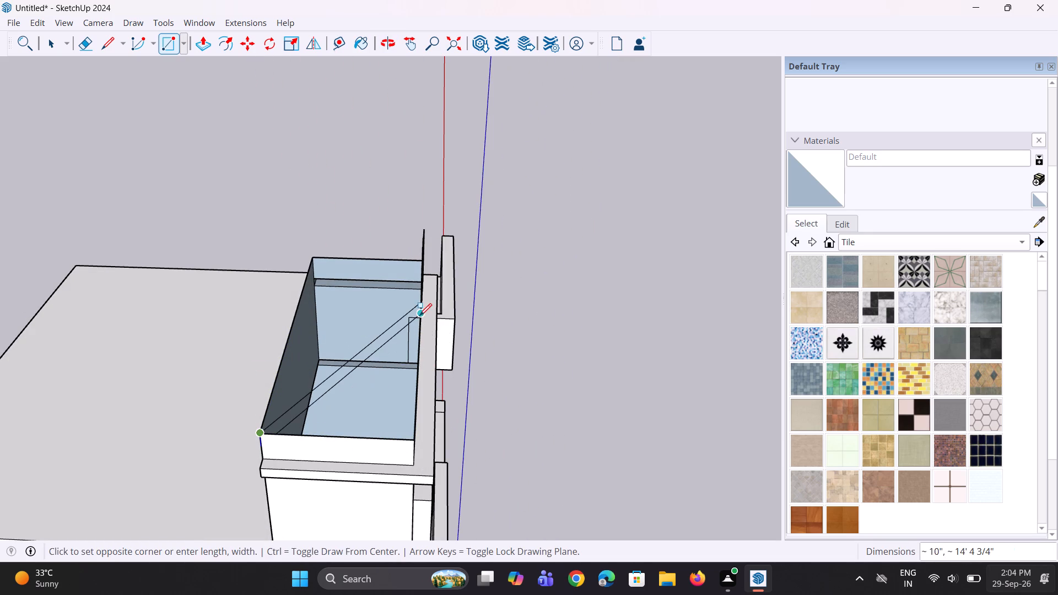
click(418, 378)
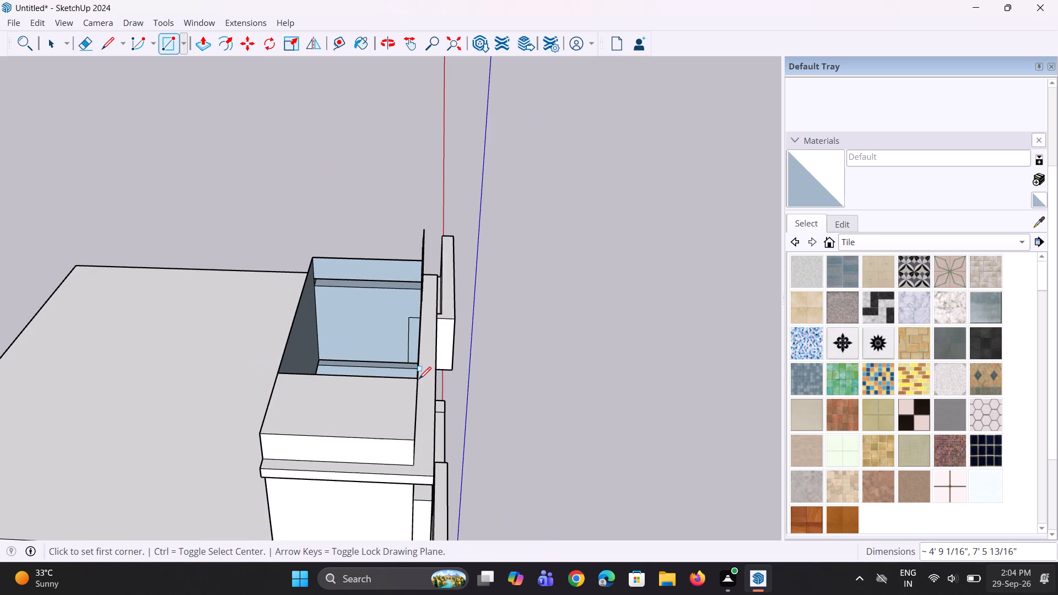
Push/Pull the new roof rectangle upward by 2 3/4" to form a slab.
middle_drag(444, 392, 0, 374)
middle_drag(225, 279, 0, 270)
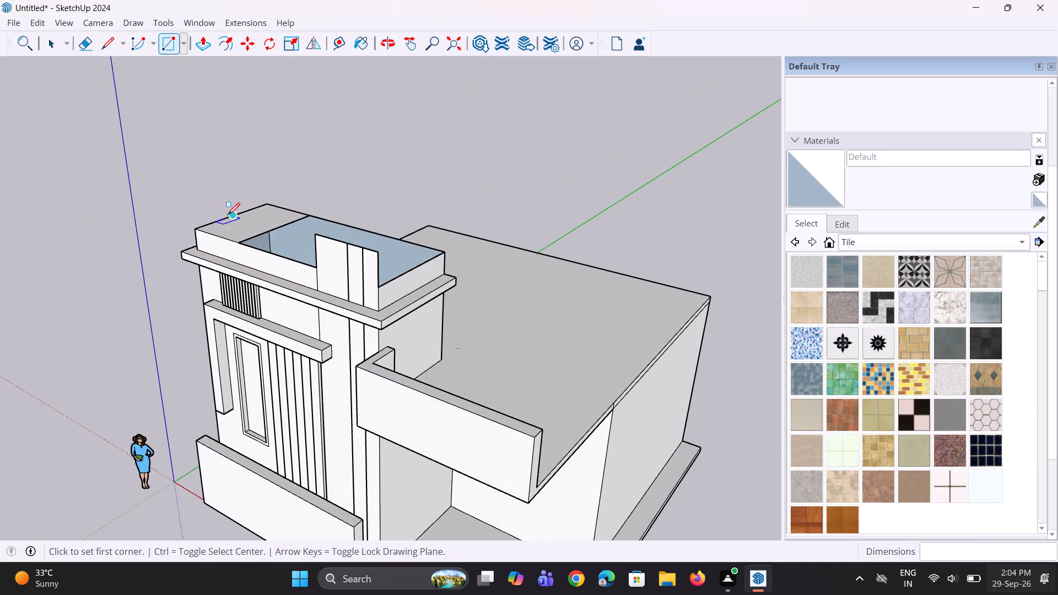
key(p)
click(268, 209)
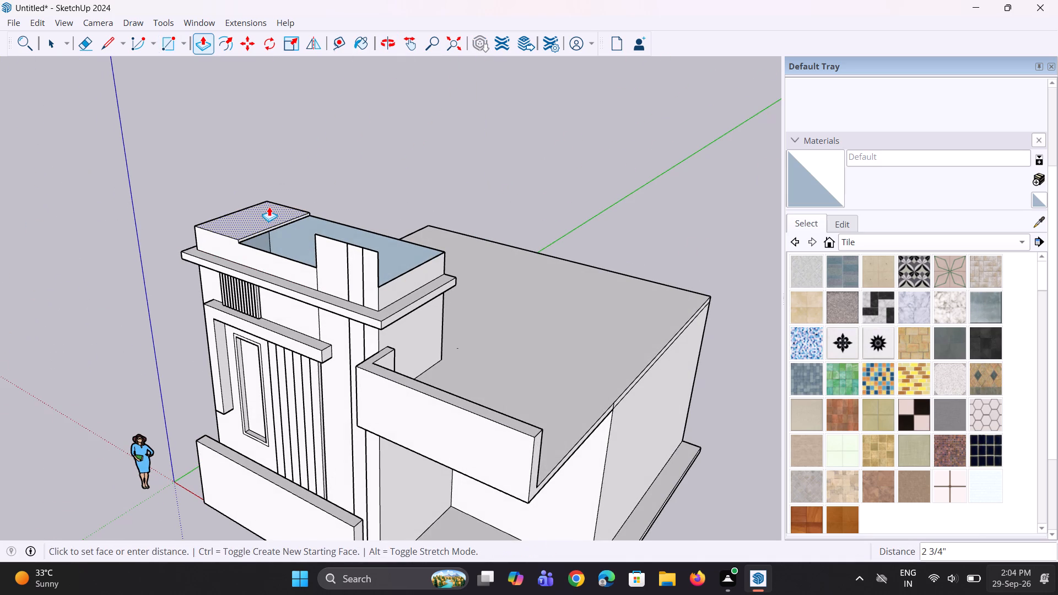
click(269, 207)
Extend the slab's inner edge face across the open roof by about 7' 5/16" towards the raised wall.
middle_drag(262, 261, 286, 267)
scroll(267, 235, up, 3)
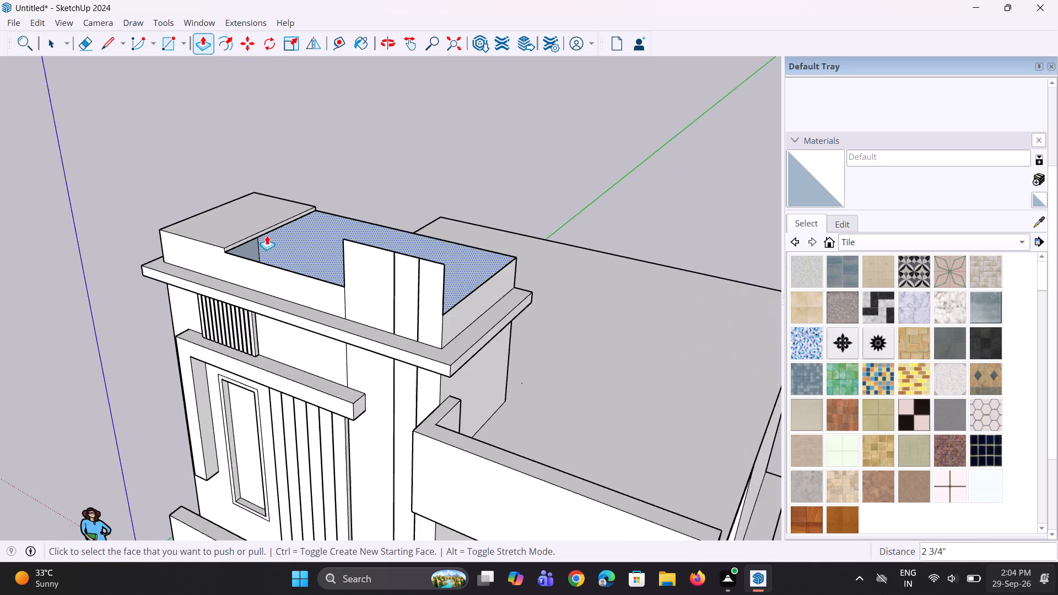
scroll(267, 235, up, 7)
click(237, 242)
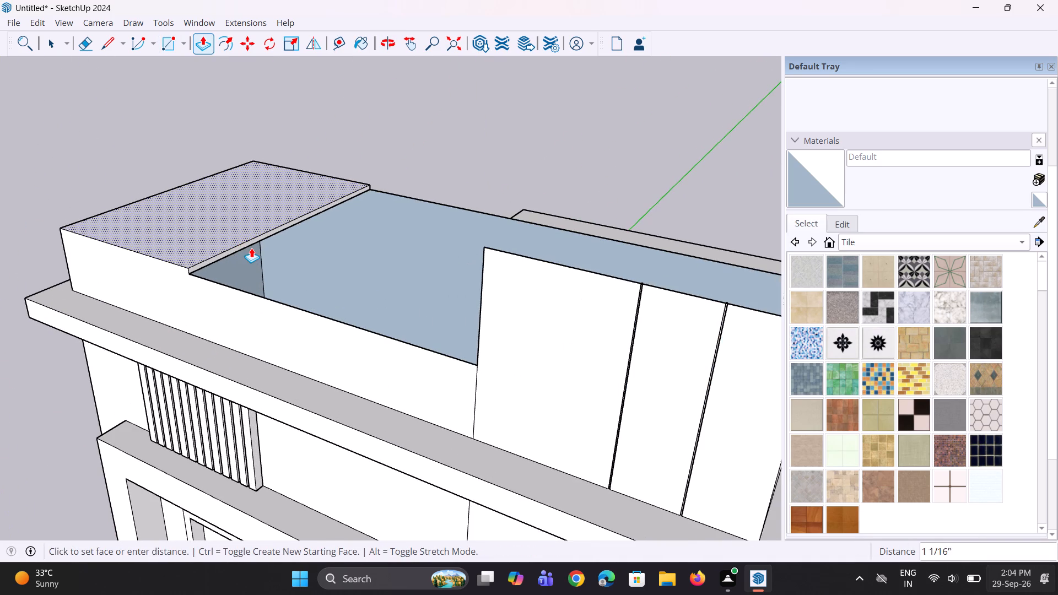
key(Escape)
click(251, 240)
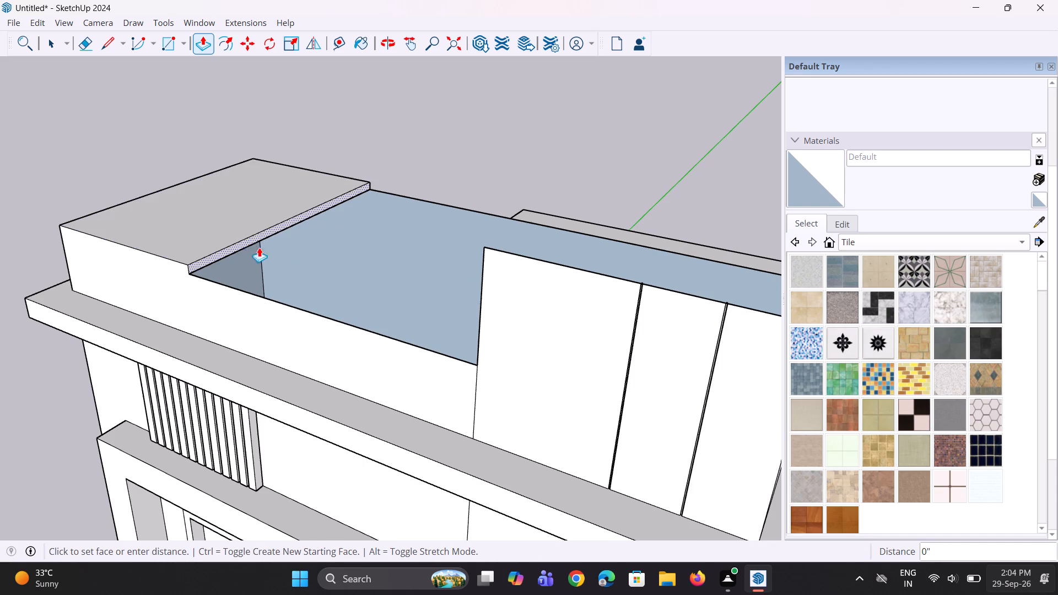
click(490, 351)
Extend the slab's edge face a further 6 3/16" or so, up to the raised wall's inner vertical edge.
middle_drag(612, 306, 0, 239)
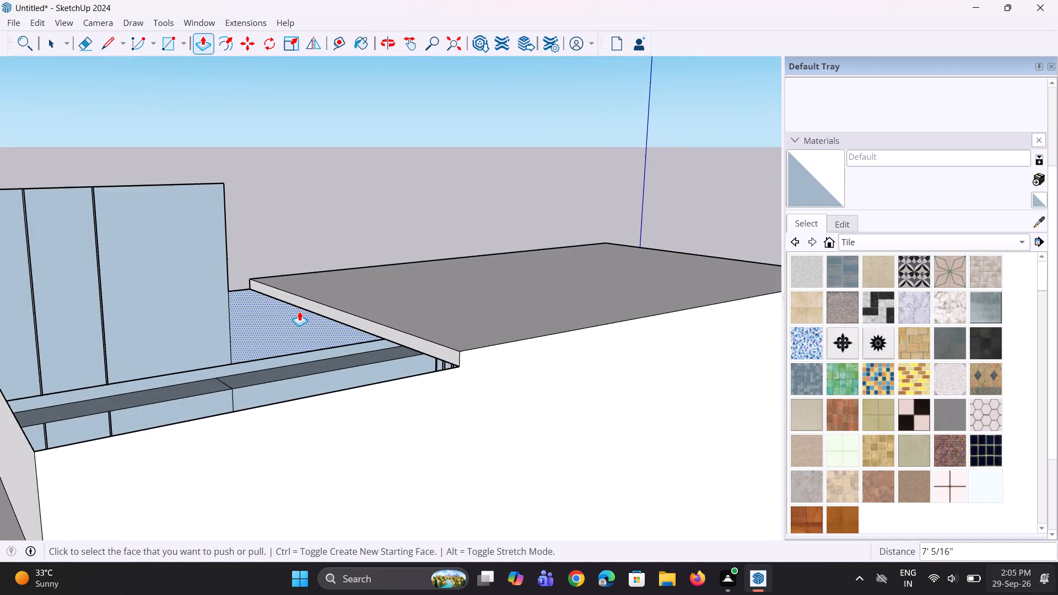
scroll(302, 311, up, 3)
click(307, 304)
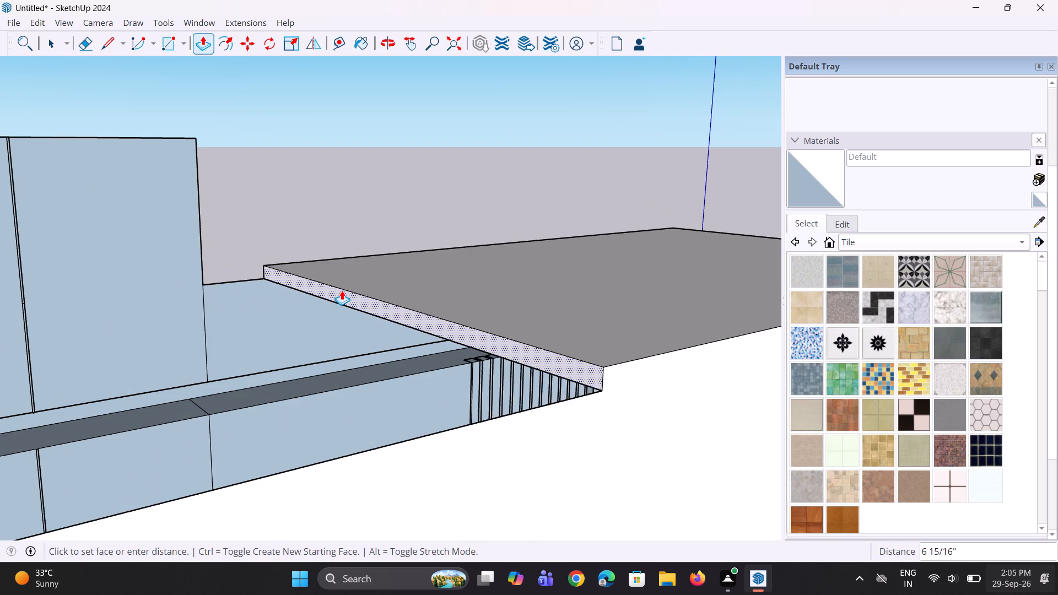
key(Escape)
middle_drag(352, 324, 114, 336)
middle_drag(147, 258, 432, 318)
scroll(323, 342, up, 3)
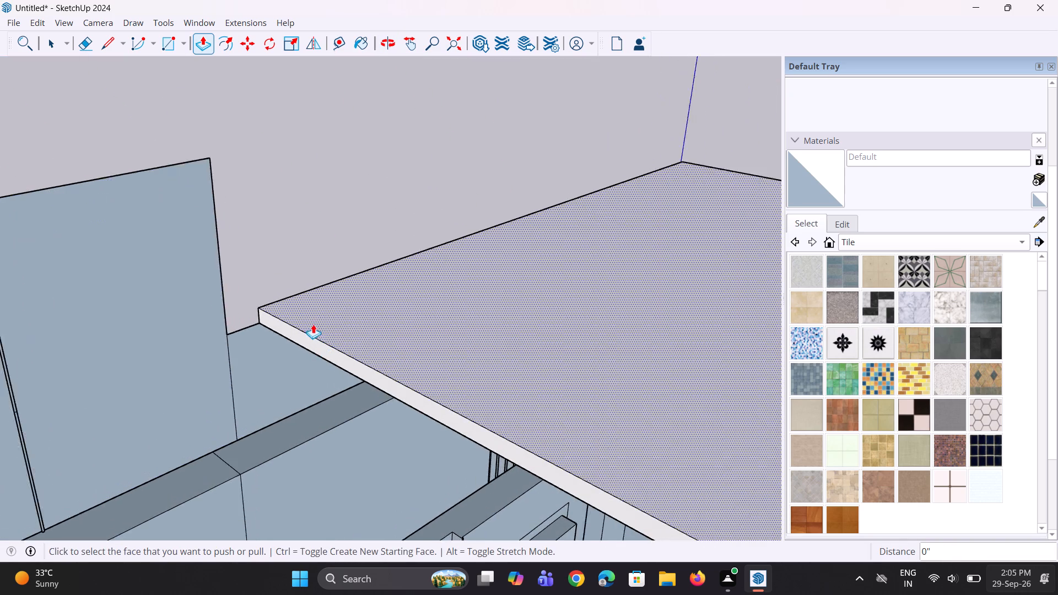
click(286, 331)
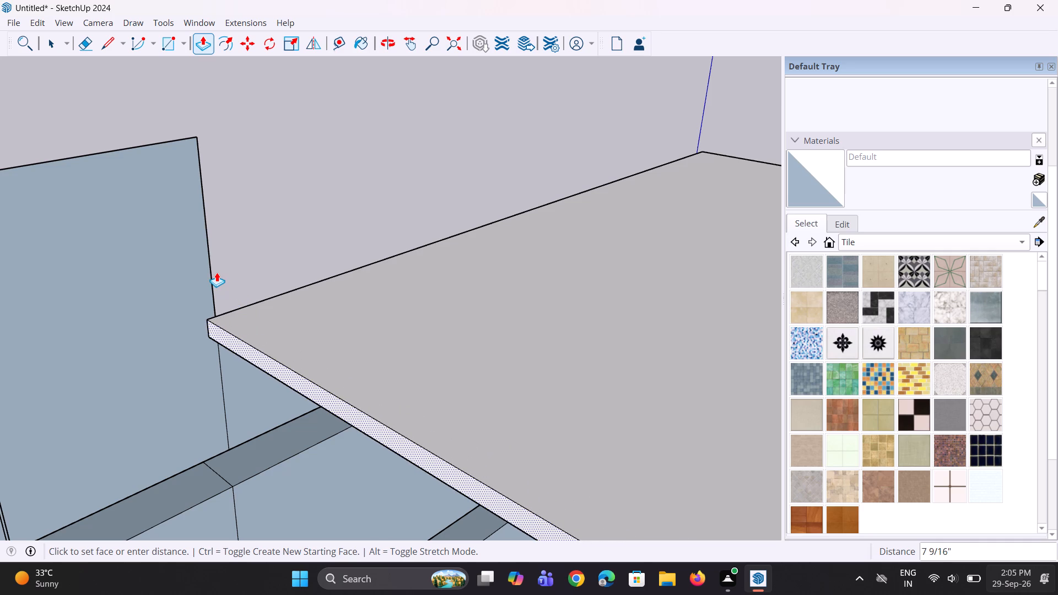
click(211, 256)
Draw a short vertical line across the slab's edge face, just behind the raised wall.
middle_drag(214, 333, 324, 343)
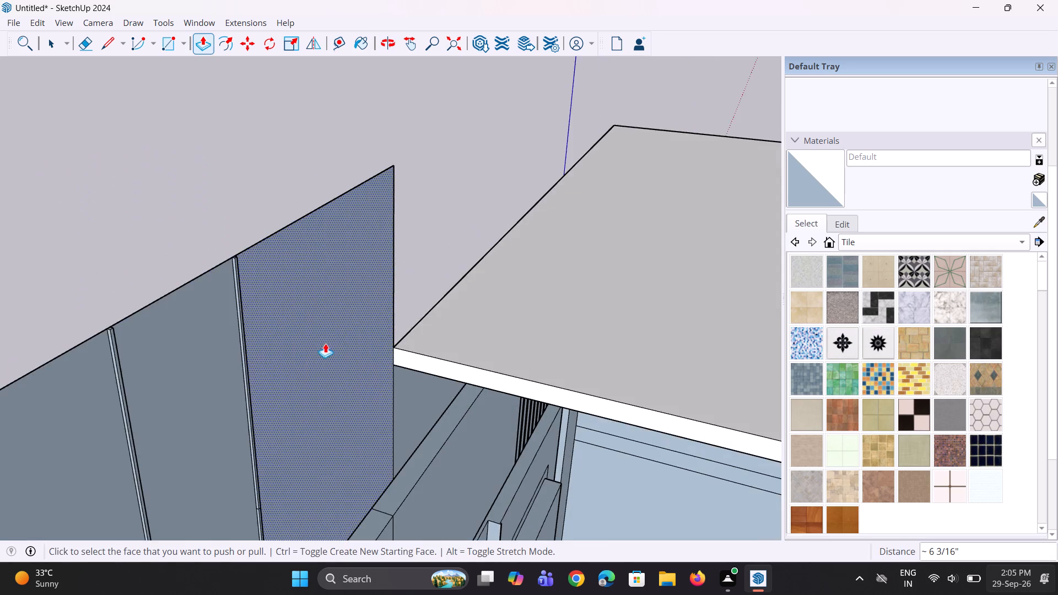
scroll(332, 343, down, 4)
middle_drag(332, 342, 314, 288)
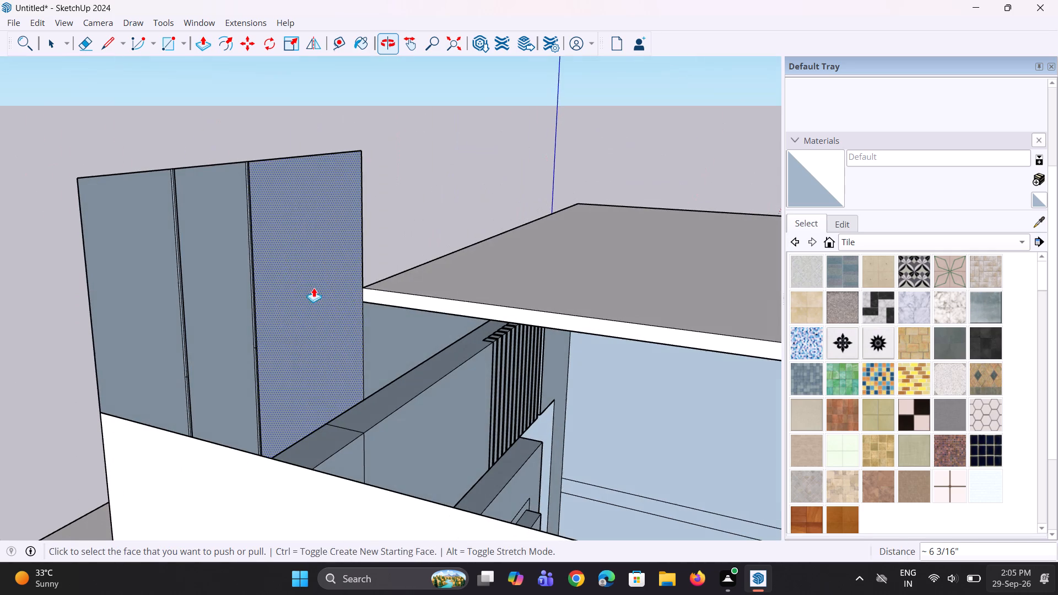
key(l)
scroll(363, 323, up, 7)
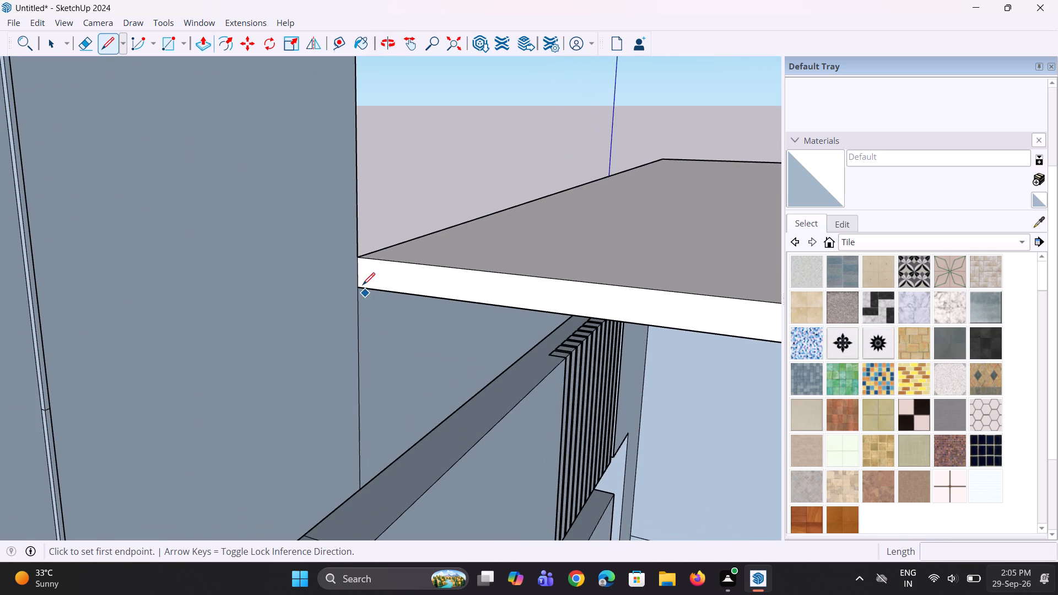
click(369, 288)
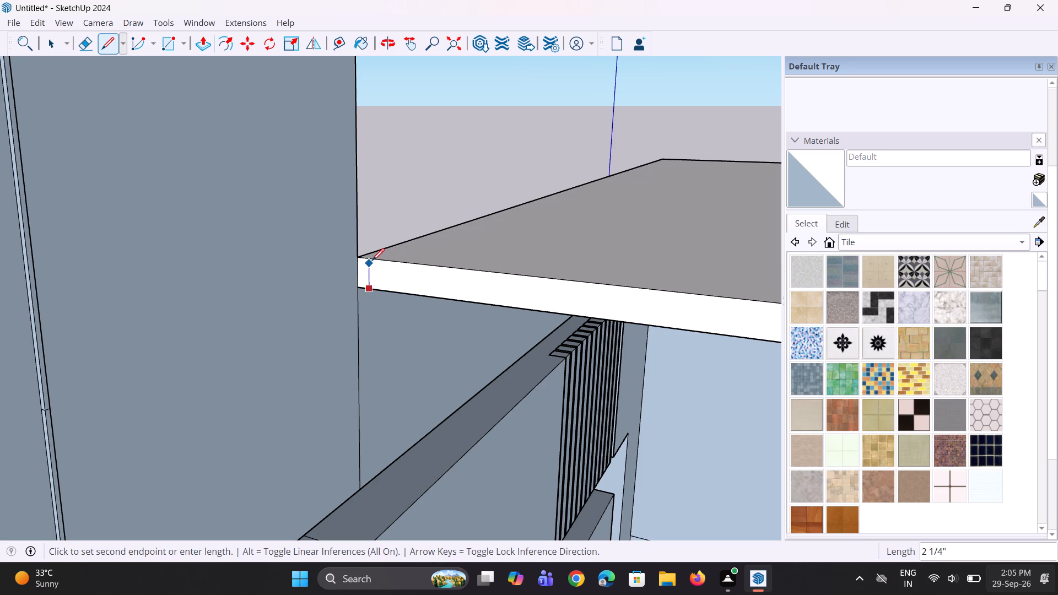
click(372, 259)
key(space)
Extend the larger part of the slab's edge face behind the raised wall to the wall's outer edge.
key(p)
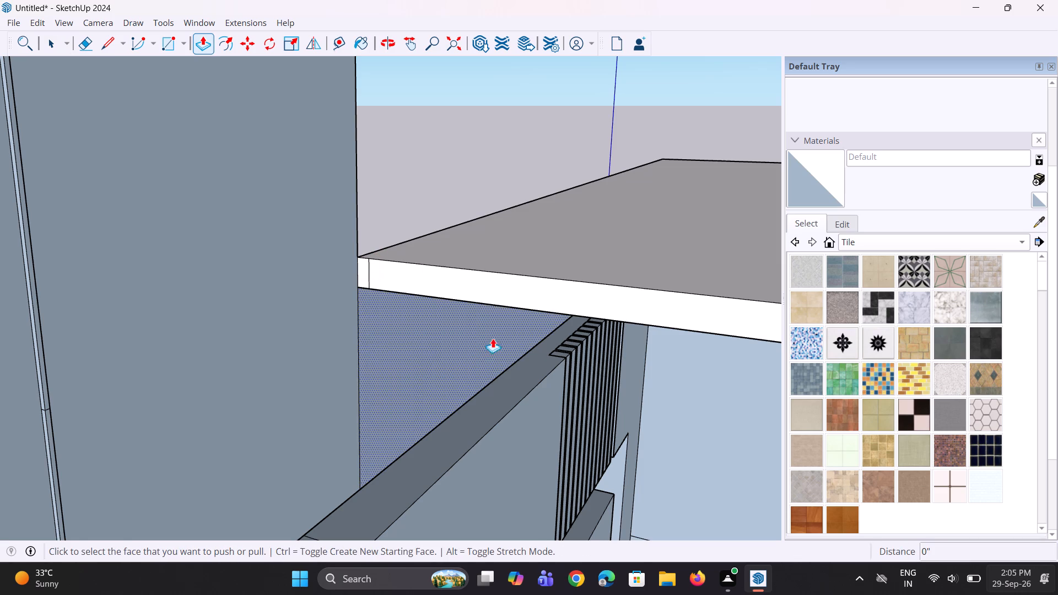
click(504, 295)
scroll(454, 286, down, 14)
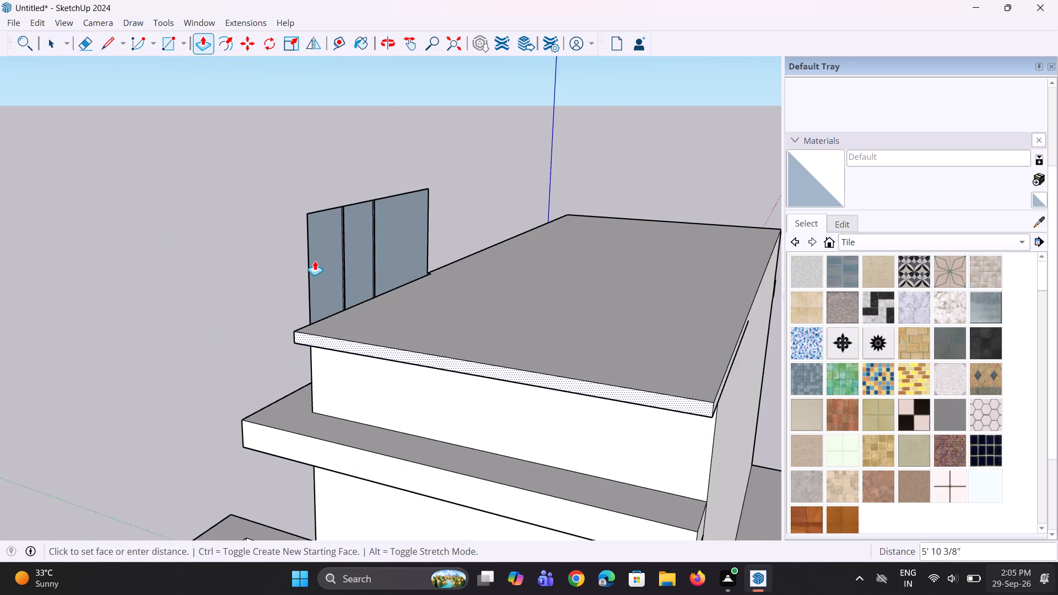
click(308, 272)
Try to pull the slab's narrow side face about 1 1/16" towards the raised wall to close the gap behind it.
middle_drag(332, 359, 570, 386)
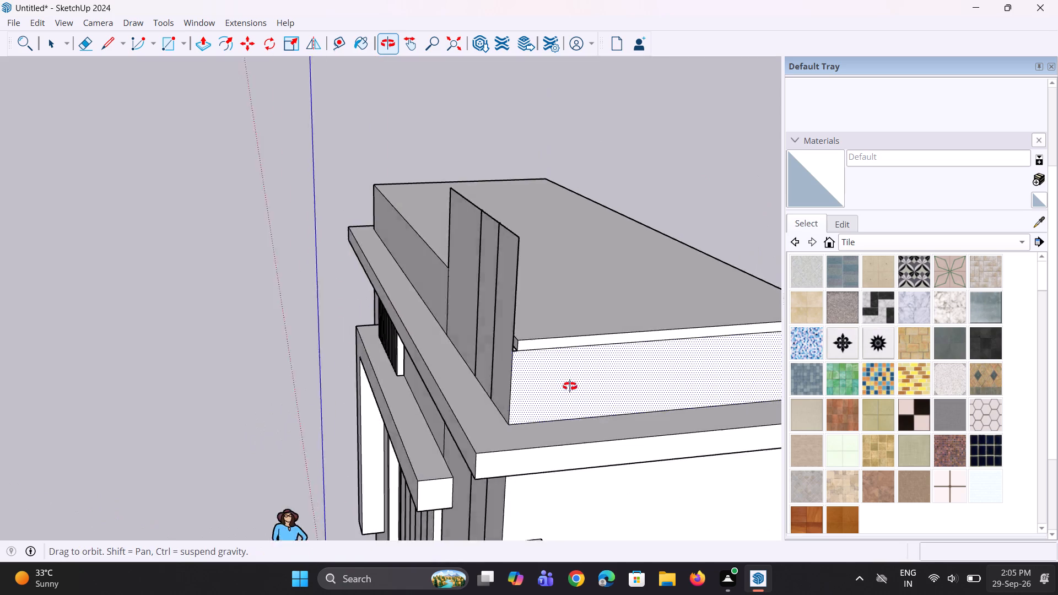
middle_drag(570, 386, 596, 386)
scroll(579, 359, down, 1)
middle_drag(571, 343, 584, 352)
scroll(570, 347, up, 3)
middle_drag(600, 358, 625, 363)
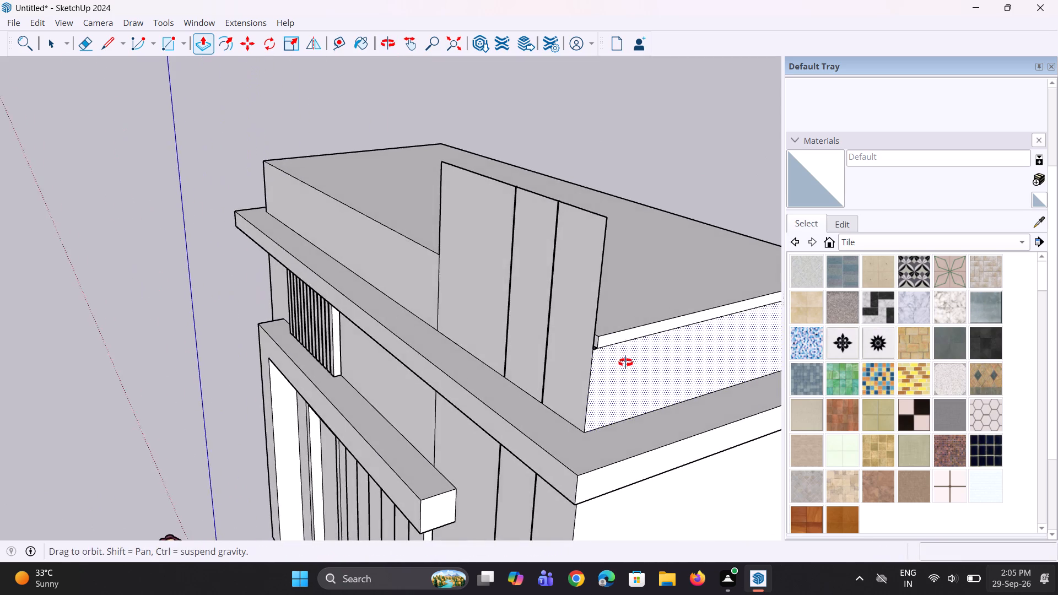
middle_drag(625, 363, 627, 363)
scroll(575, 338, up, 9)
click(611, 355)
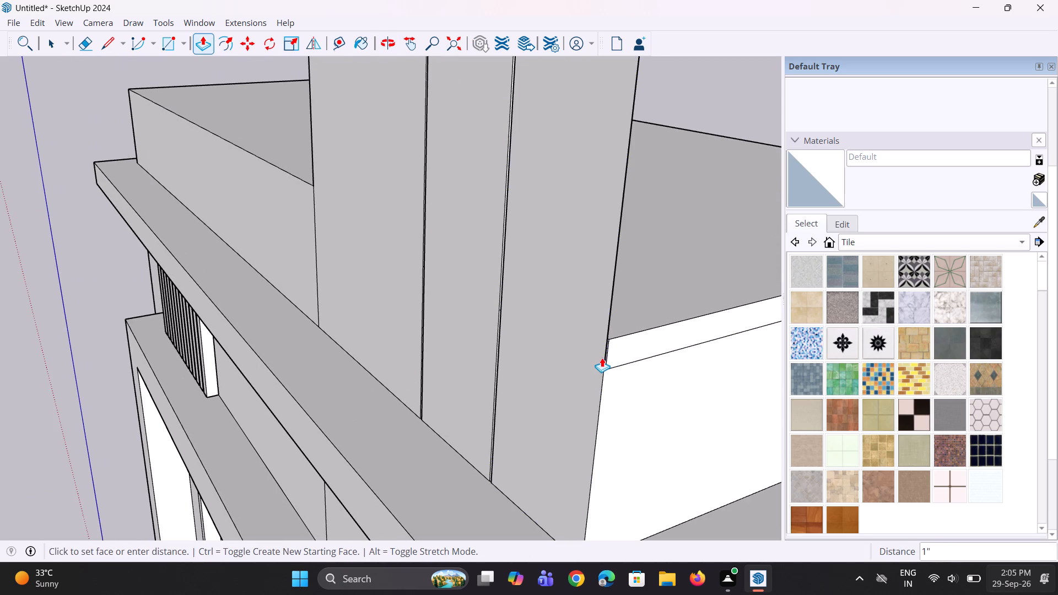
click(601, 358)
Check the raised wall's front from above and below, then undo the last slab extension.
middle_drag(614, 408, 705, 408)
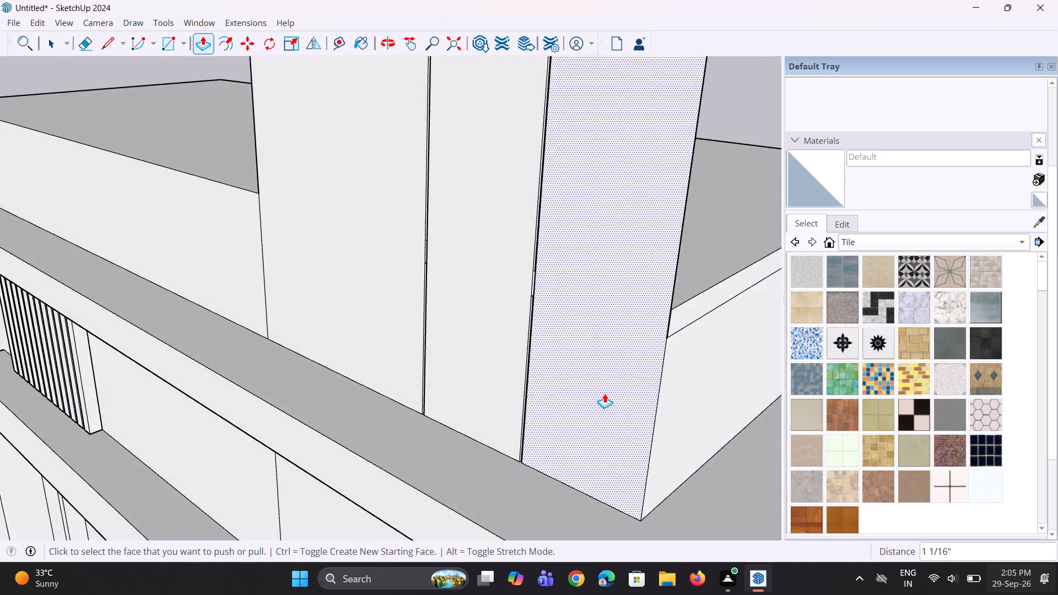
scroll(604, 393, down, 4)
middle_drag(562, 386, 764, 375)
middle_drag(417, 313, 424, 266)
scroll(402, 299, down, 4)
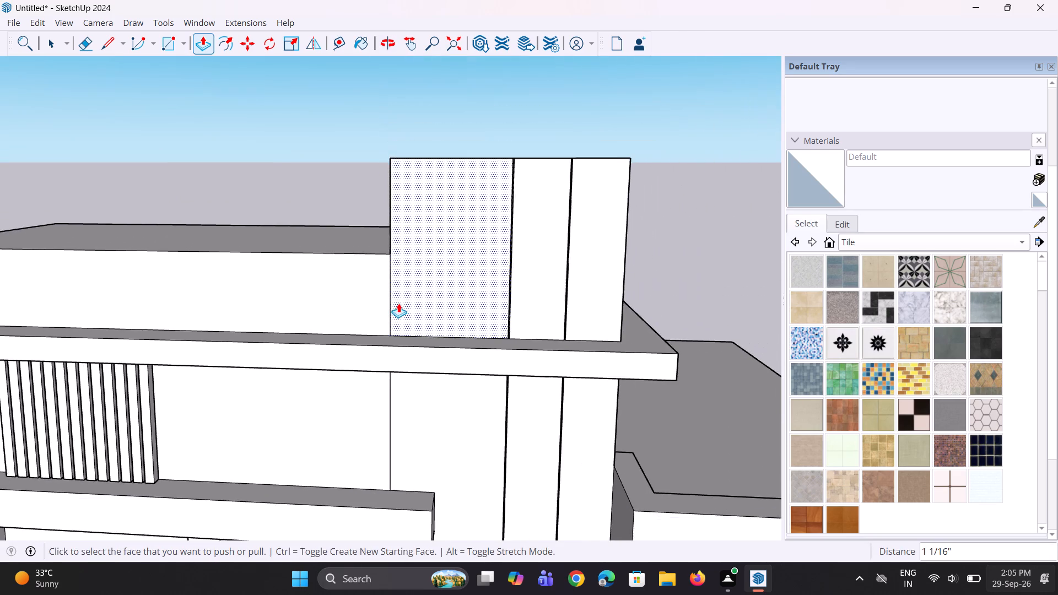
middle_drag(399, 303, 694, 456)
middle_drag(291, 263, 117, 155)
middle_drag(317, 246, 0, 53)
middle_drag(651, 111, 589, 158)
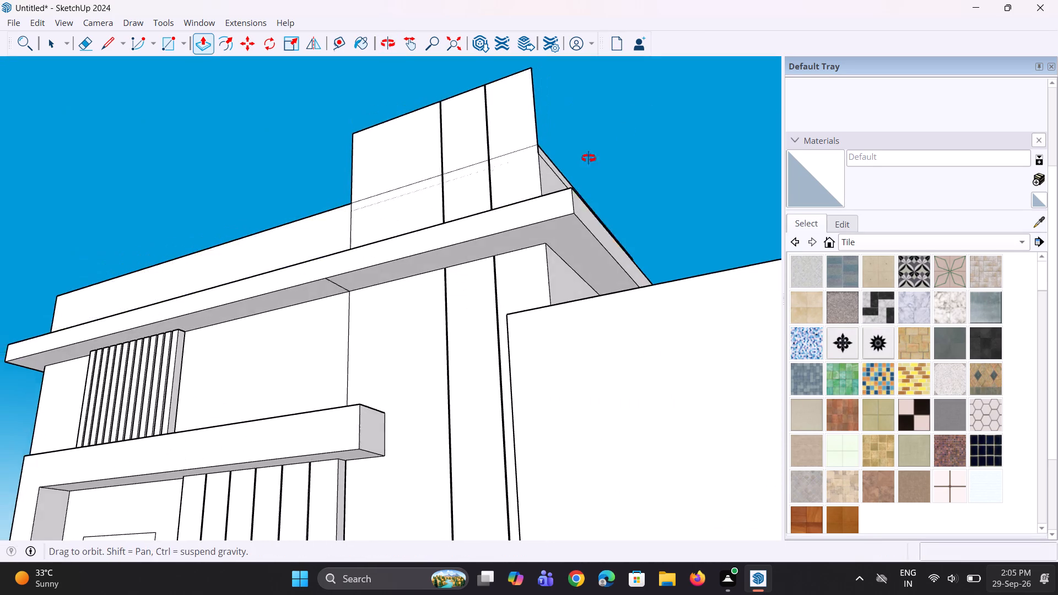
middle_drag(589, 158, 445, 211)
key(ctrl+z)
Inspect the raised wall's panels, the roof slab behind them and the overall front elevation.
middle_drag(444, 194, 457, 273)
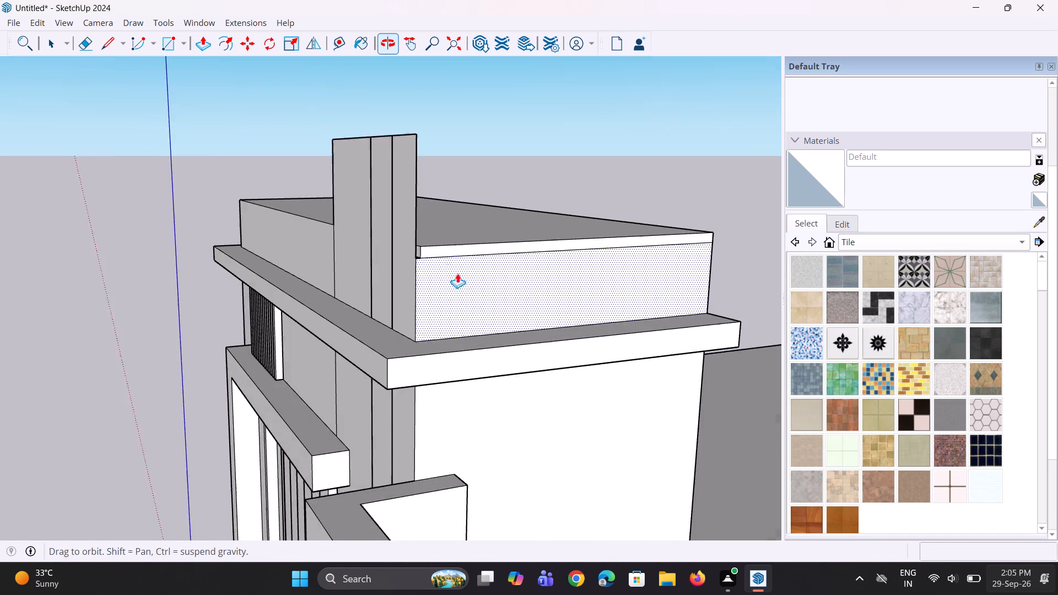
middle_drag(404, 229, 482, 258)
scroll(496, 291, up, 6)
middle_drag(496, 282, 659, 284)
scroll(659, 284, up, 1)
scroll(570, 279, down, 5)
middle_drag(568, 279, 625, 271)
scroll(533, 248, down, 8)
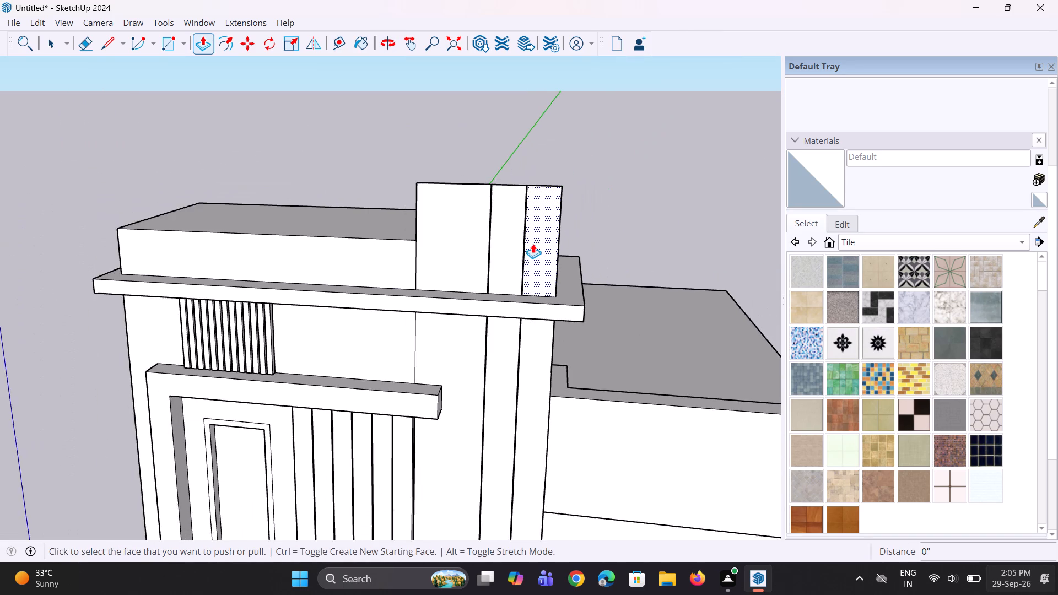
middle_drag(533, 242, 558, 235)
scroll(558, 235, down, 1)
key(space)
key(space)
scroll(522, 270, down, 6)
middle_drag(542, 288, 562, 297)
scroll(587, 274, up, 2)
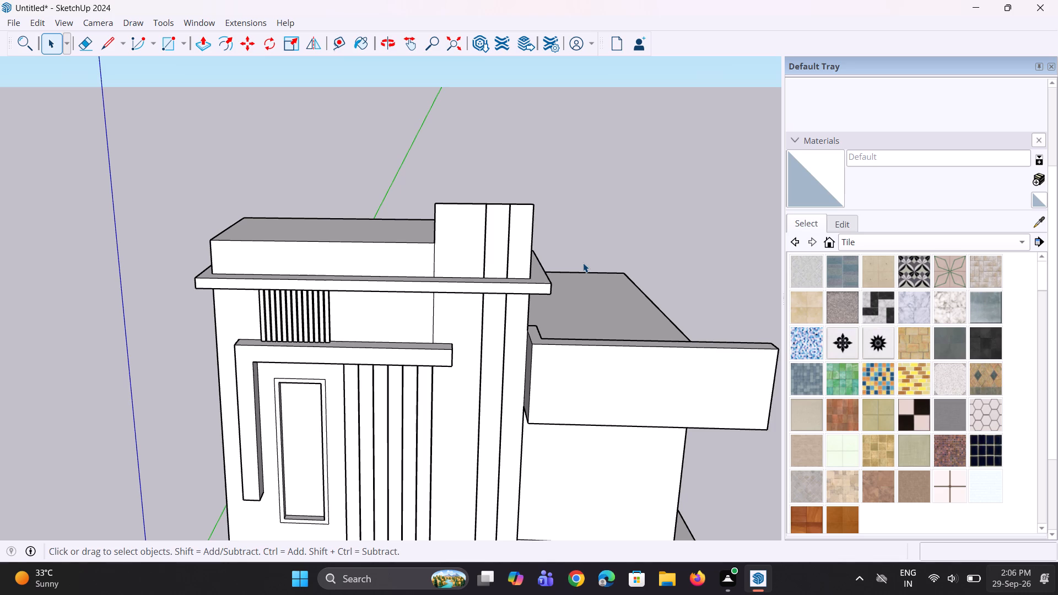
scroll(622, 385, down, 2)
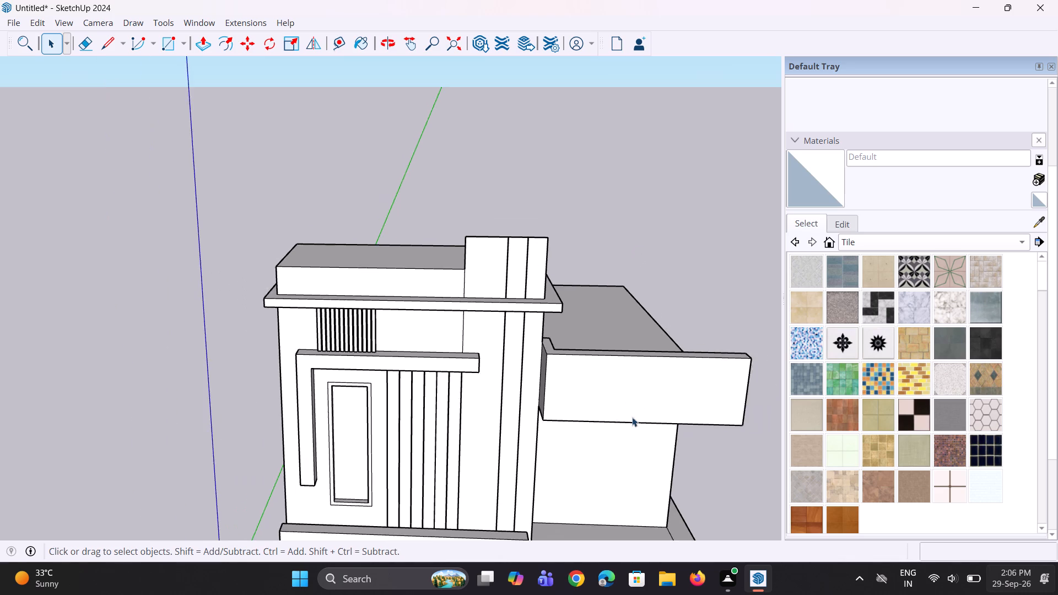
middle_drag(634, 409, 598, 364)
scroll(628, 366, down, 2)
middle_drag(627, 367, 631, 371)
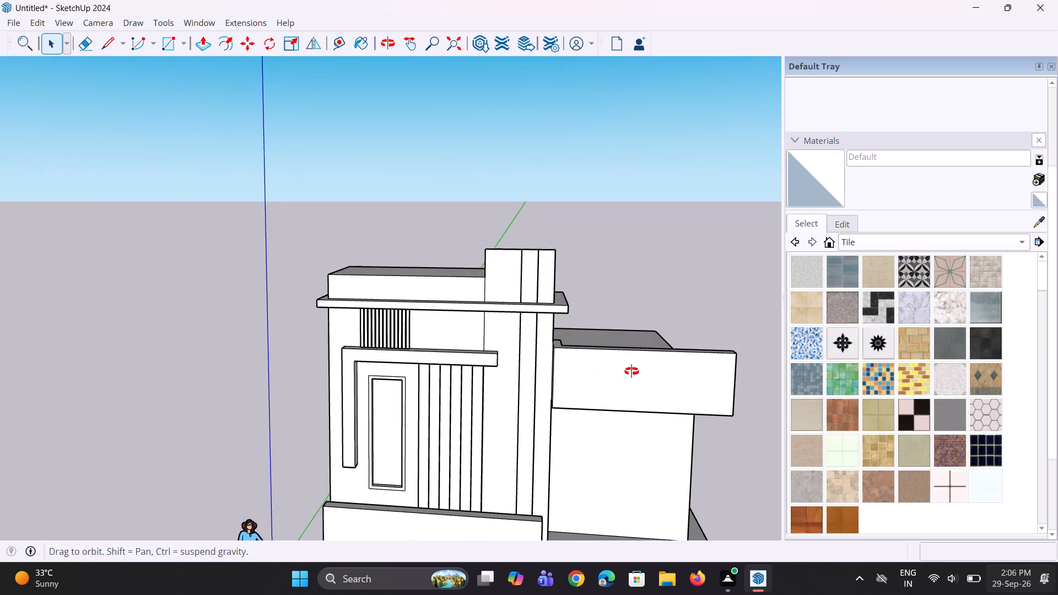
Examine the house's front elevation, the side block and the roofs from above and from ground level.
middle_drag(631, 371, 632, 372)
scroll(650, 362, up, 3)
middle_drag(655, 363, 657, 388)
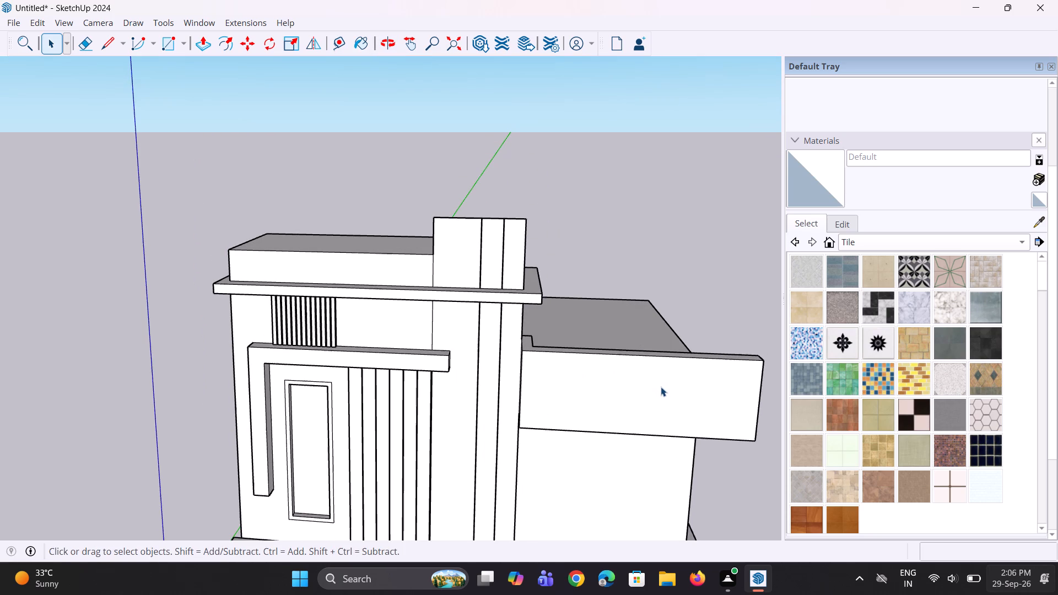
scroll(661, 387, down, 2)
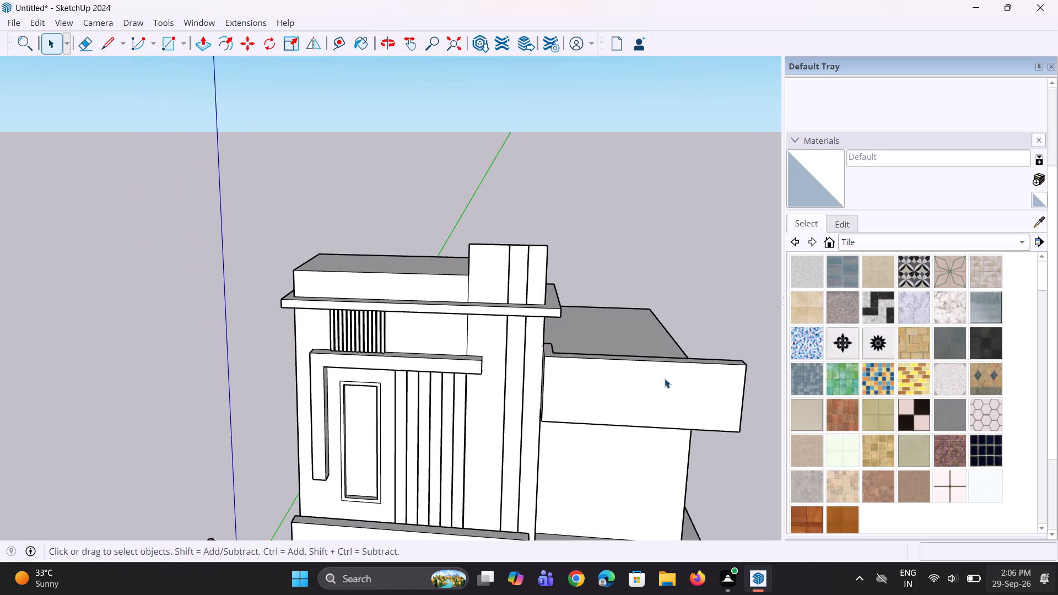
scroll(670, 361, down, 2)
middle_drag(660, 361, 667, 374)
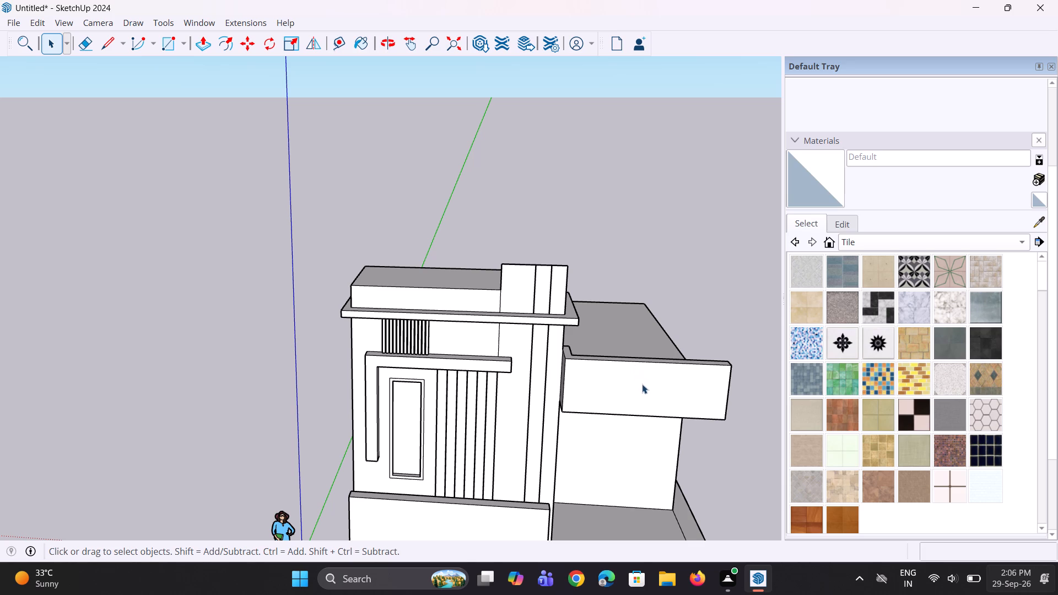
key(l)
middle_drag(633, 378, 575, 353)
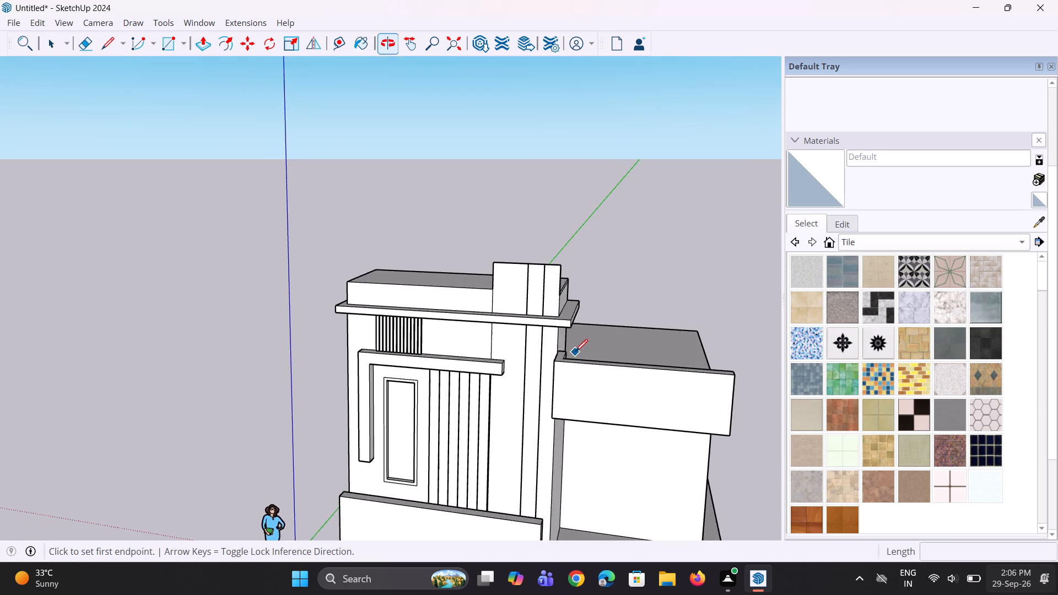
scroll(579, 344, down, 9)
middle_drag(626, 378, 643, 320)
scroll(485, 378, down, 4)
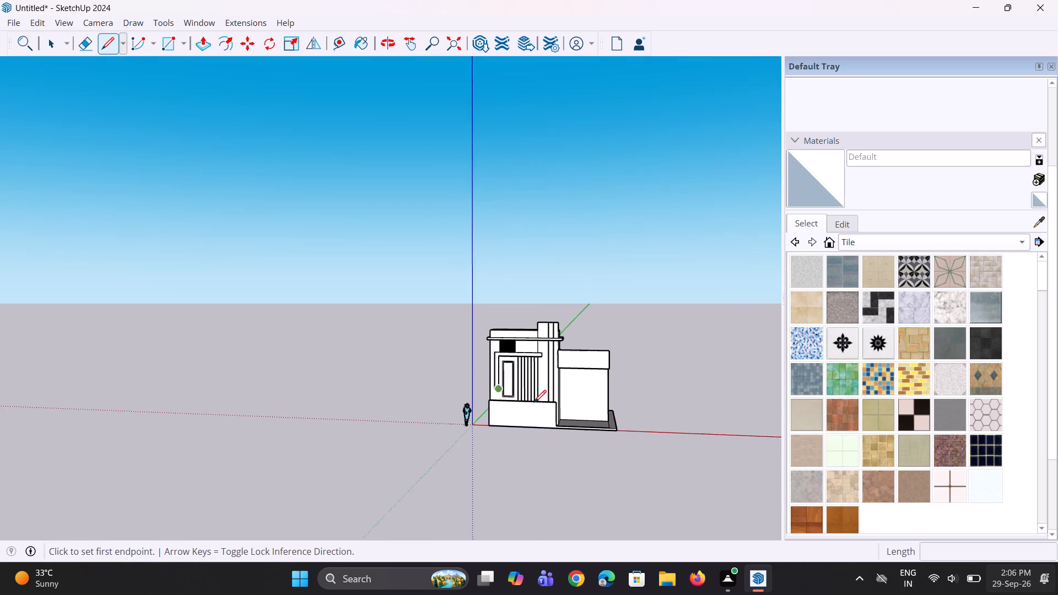
middle_drag(548, 410, 607, 365)
scroll(544, 424, up, 10)
middle_drag(498, 409, 523, 421)
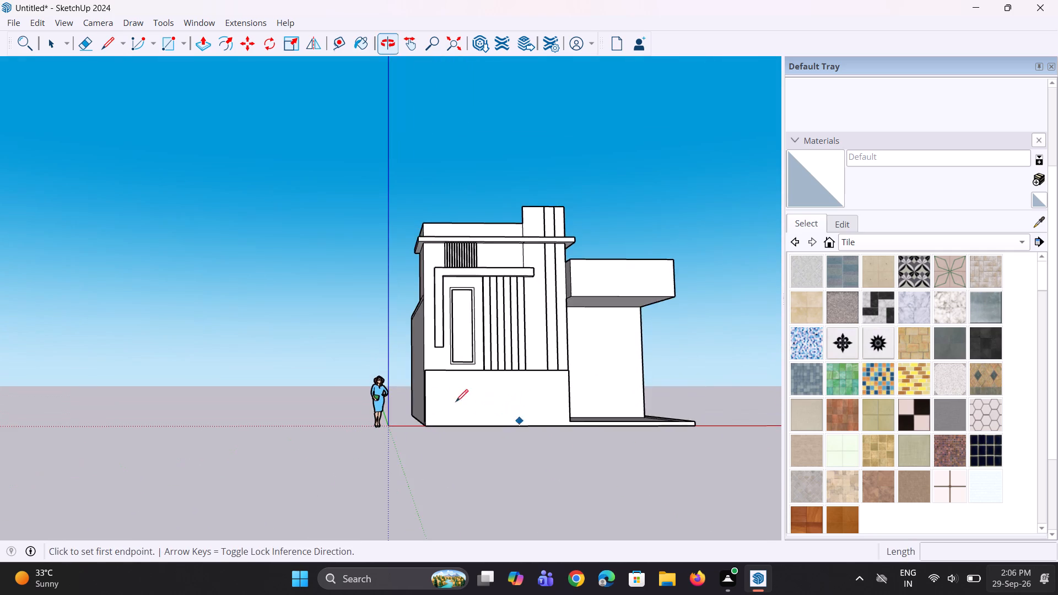
scroll(434, 396, up, 4)
middle_drag(428, 398, 429, 420)
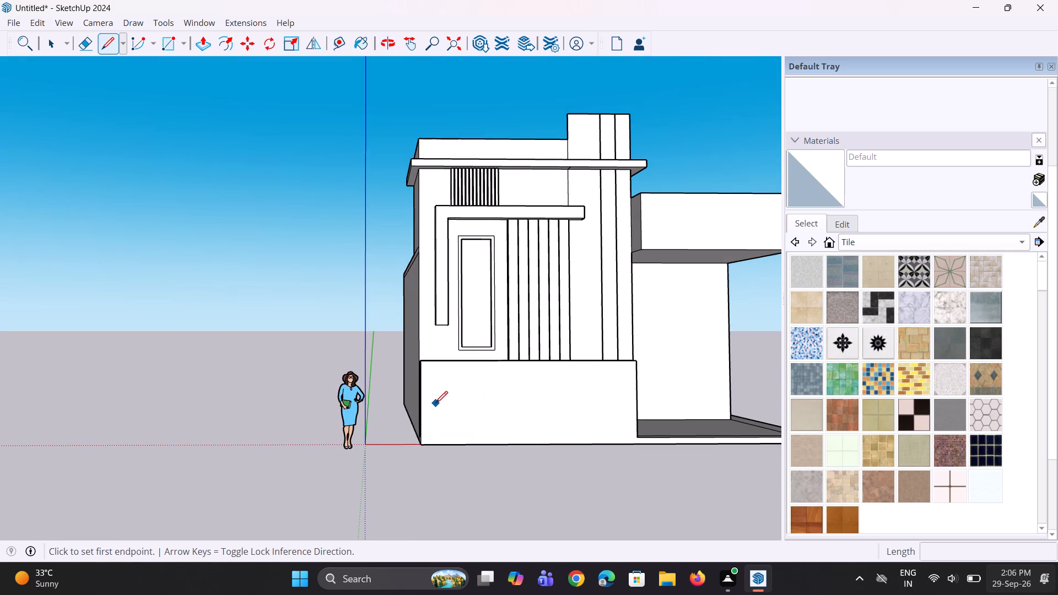
key(space)
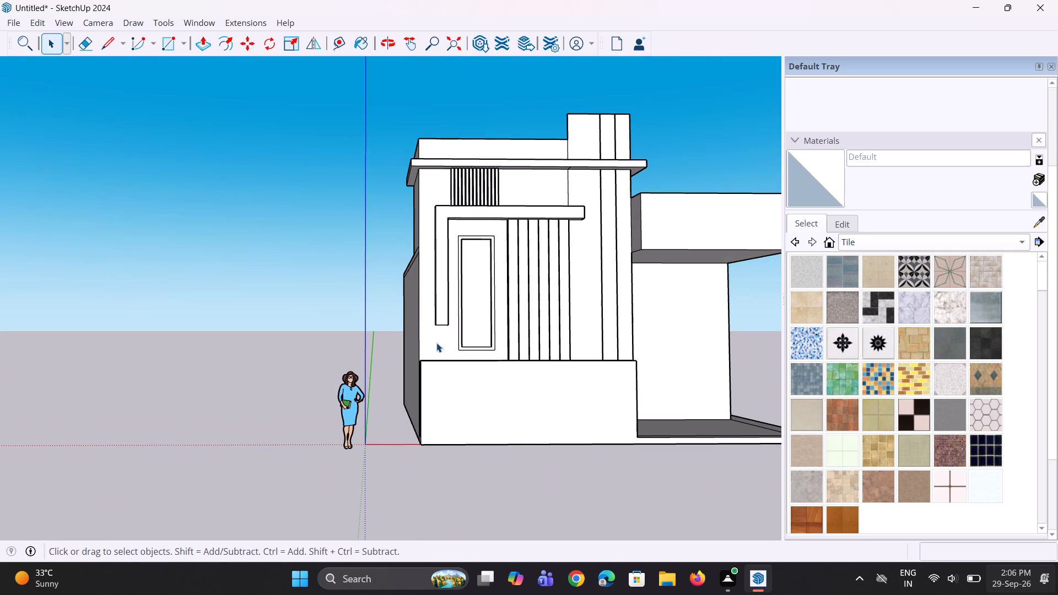
Draw a 6' 6" vertical line on the low front wall, from its top edge to its base, below the L-shaped frame's leg.
key(l)
middle_drag(440, 338, 449, 297)
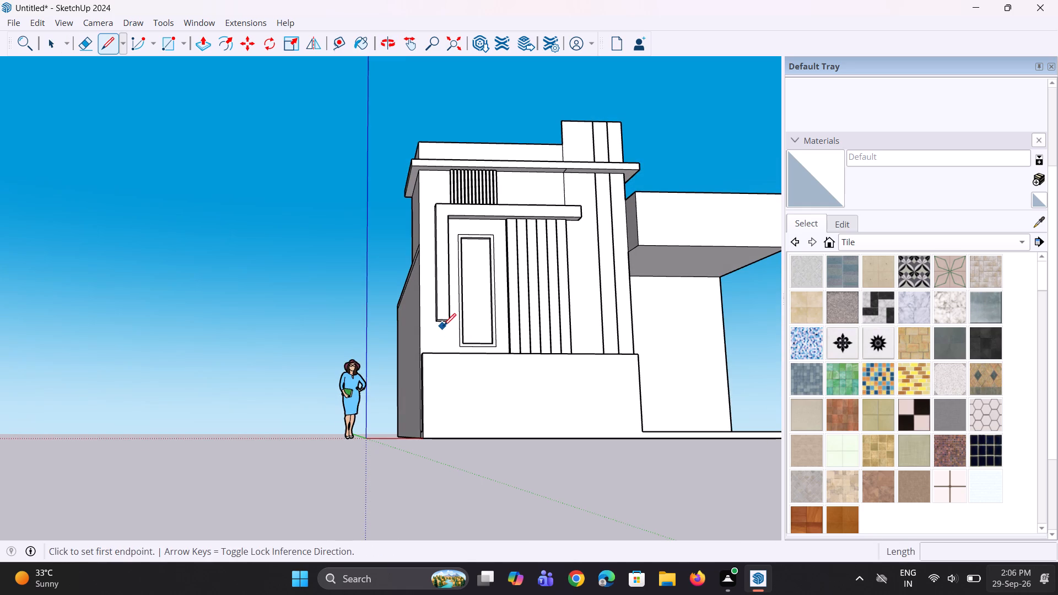
scroll(436, 324, up, 11)
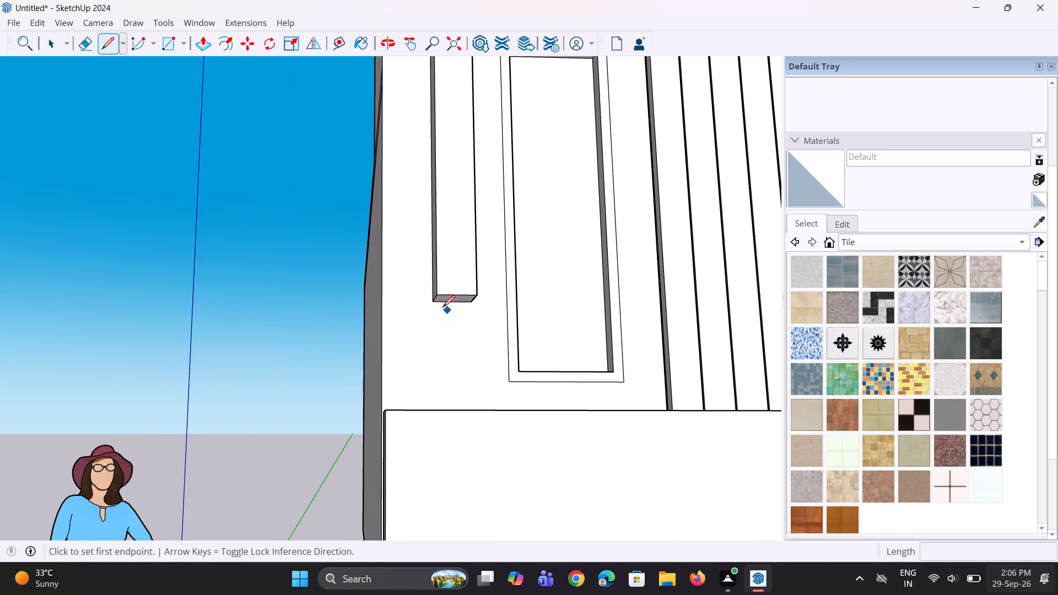
click(444, 413)
scroll(446, 442, down, 9)
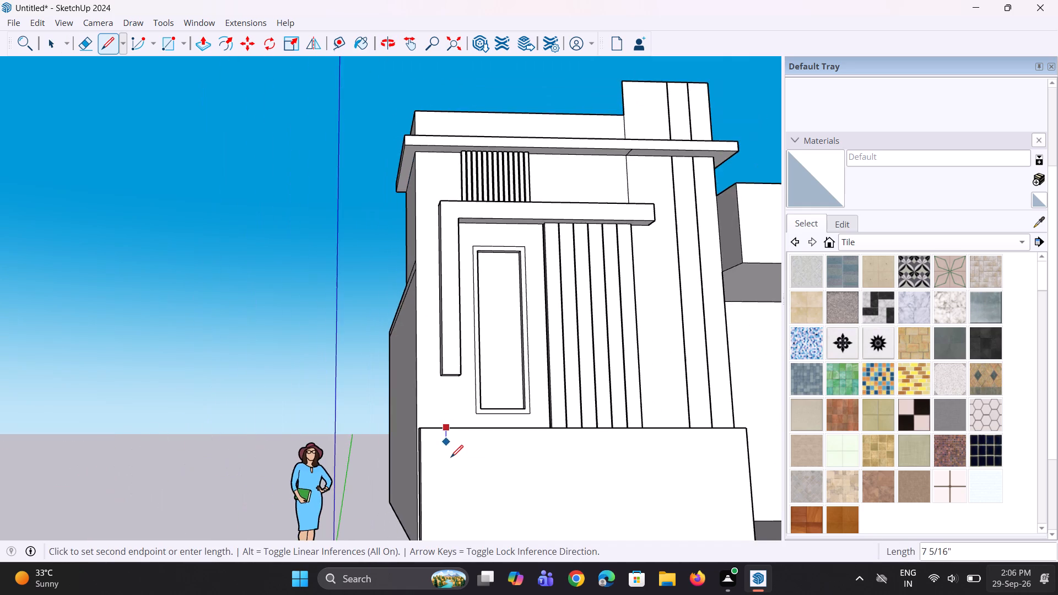
scroll(451, 458, down, 9)
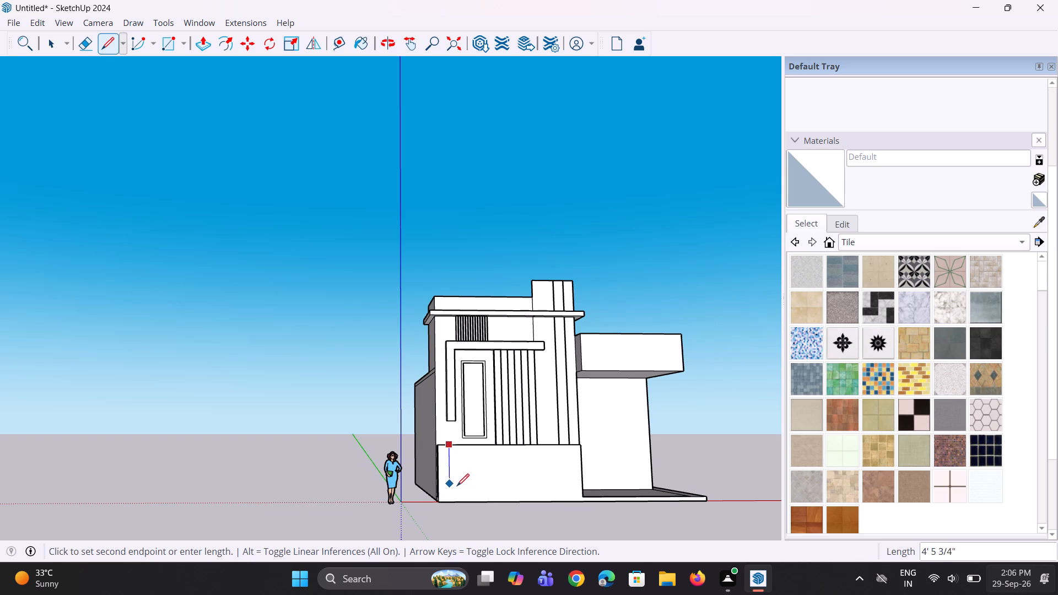
click(454, 501)
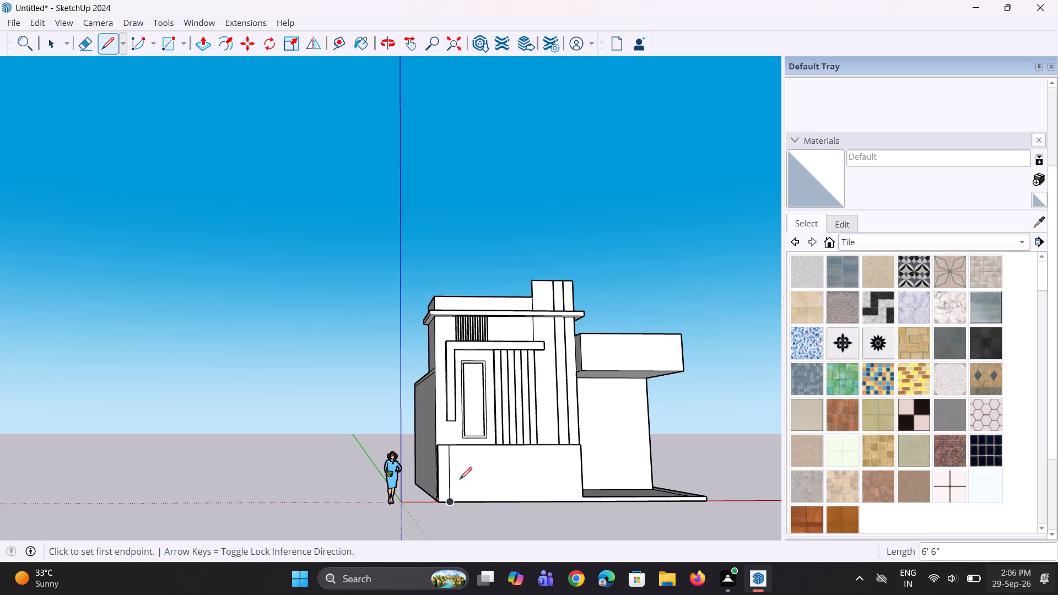
middle_drag(463, 478, 466, 495)
key(space)
Pull the underside of the L-shaped frame's vertical leg down about 2' 10" to meet the low front wall.
scroll(454, 456, up, 4)
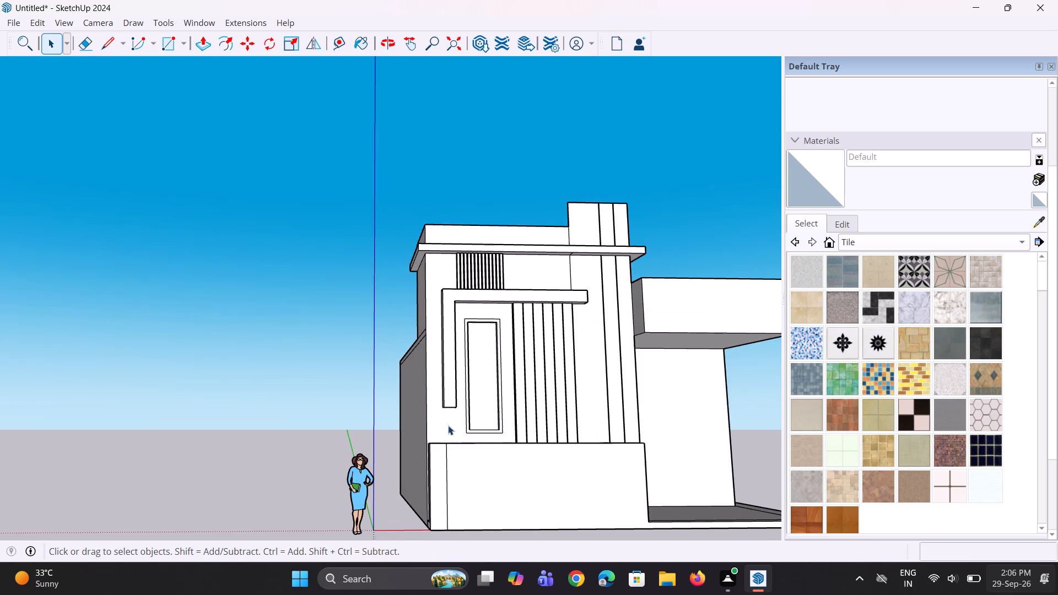
key(p)
middle_drag(448, 430, 456, 354)
scroll(451, 404, up, 4)
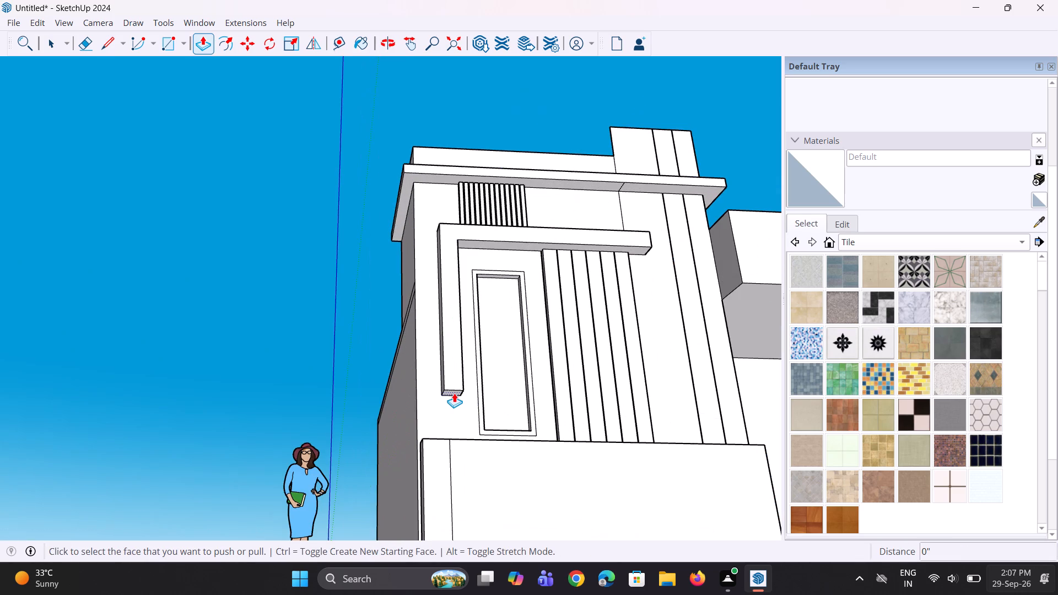
click(452, 390)
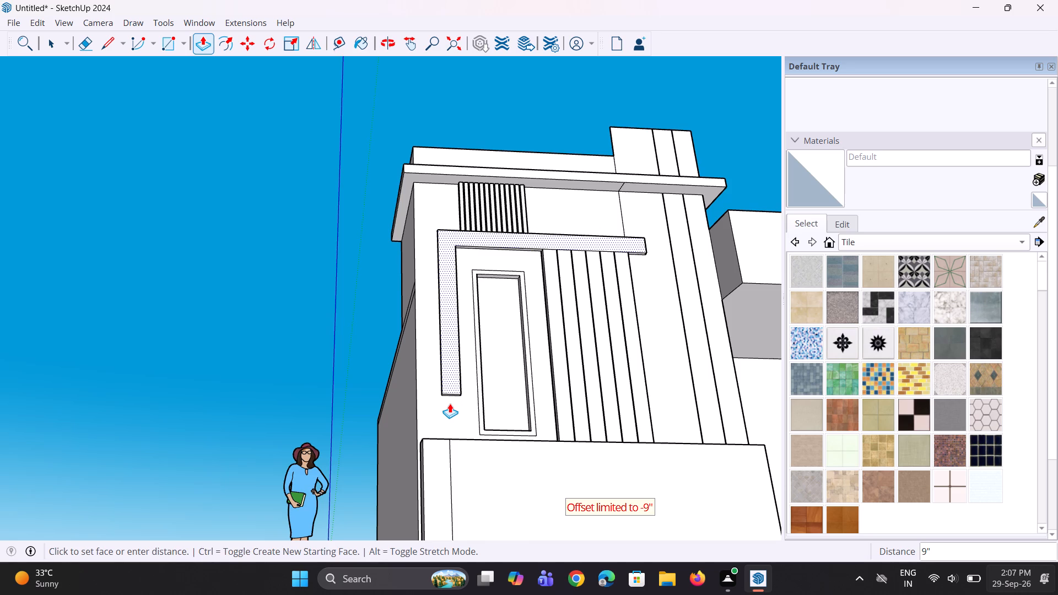
key(Escape)
middle_drag(449, 404, 454, 383)
scroll(449, 404, up, 3)
click(454, 378)
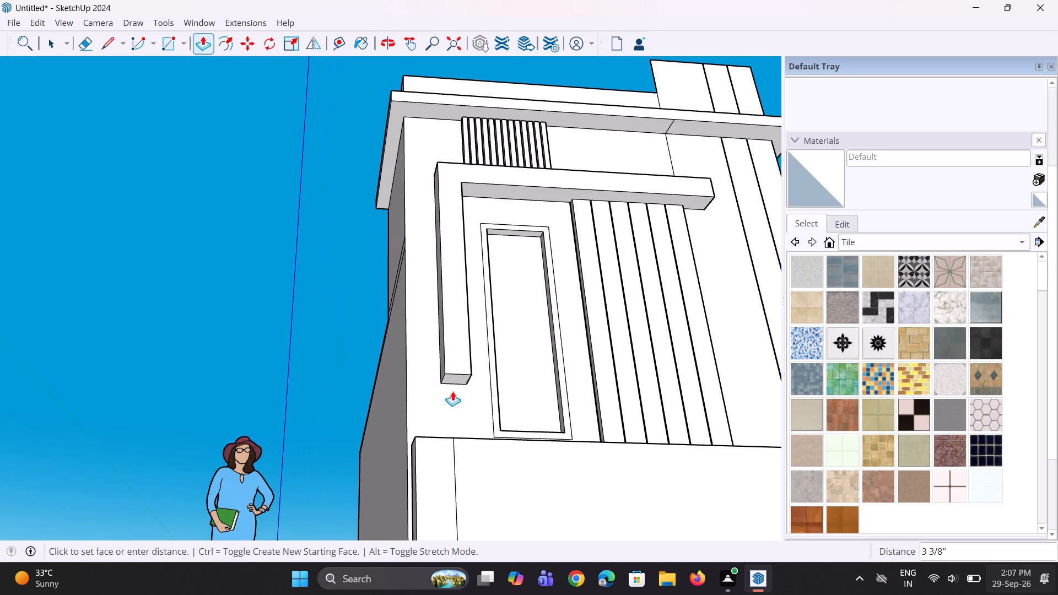
click(455, 377)
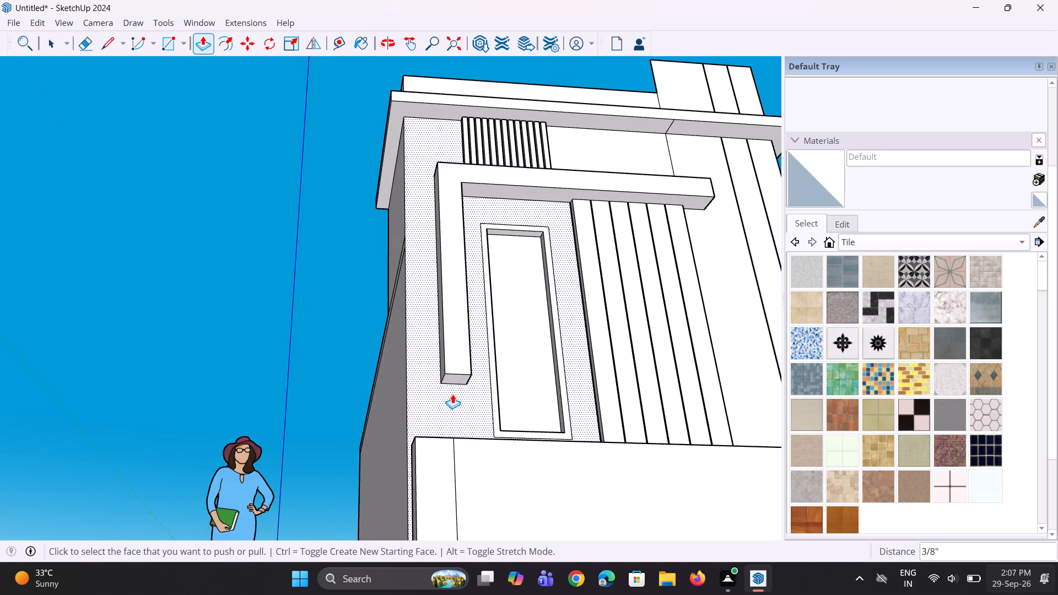
key(Escape)
middle_drag(453, 386, 465, 350)
scroll(451, 381, up, 7)
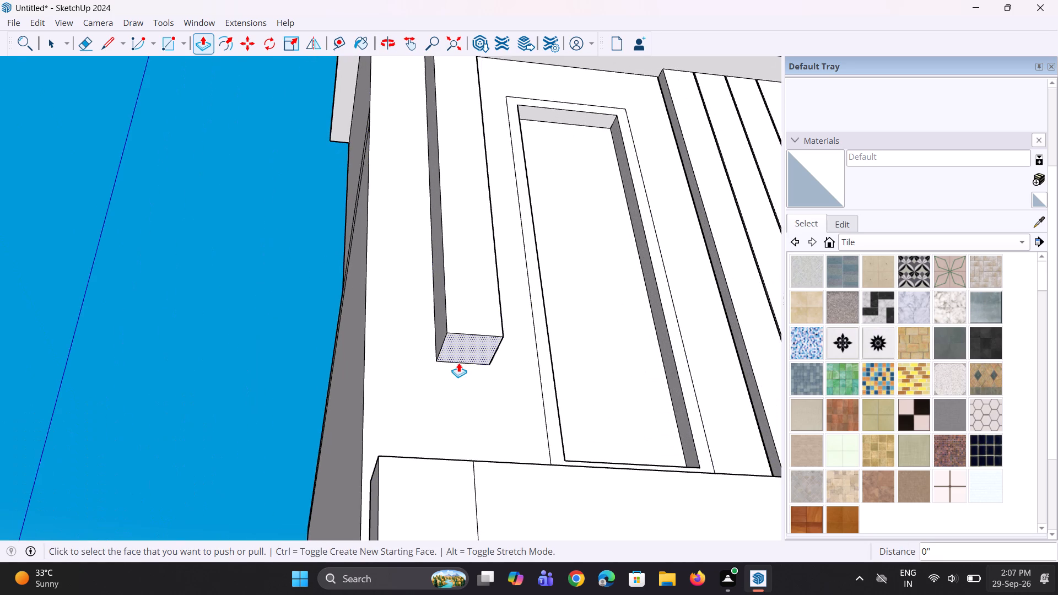
key(p)
click(464, 360)
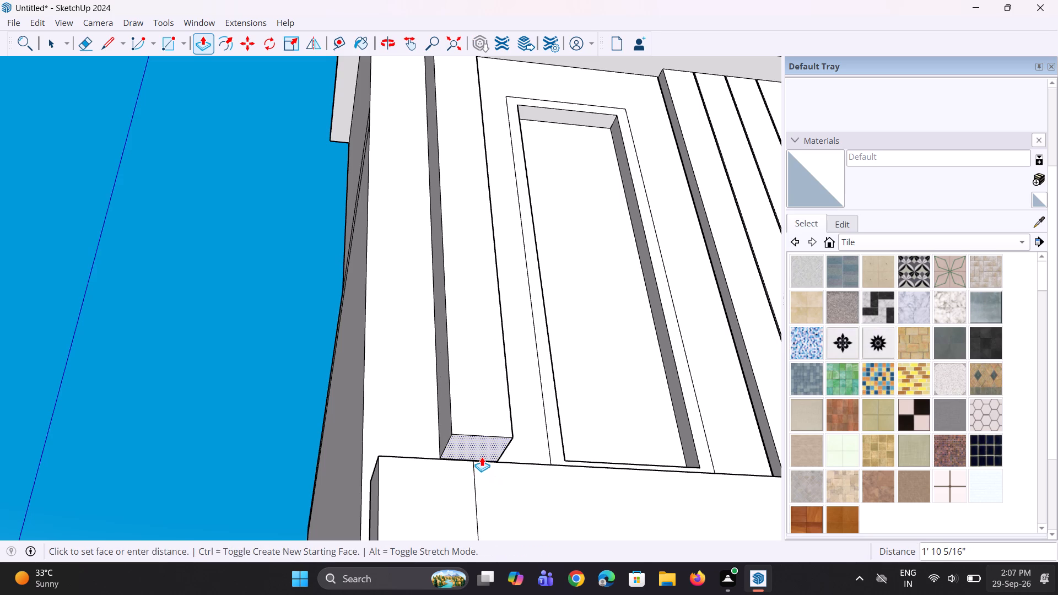
click(481, 460)
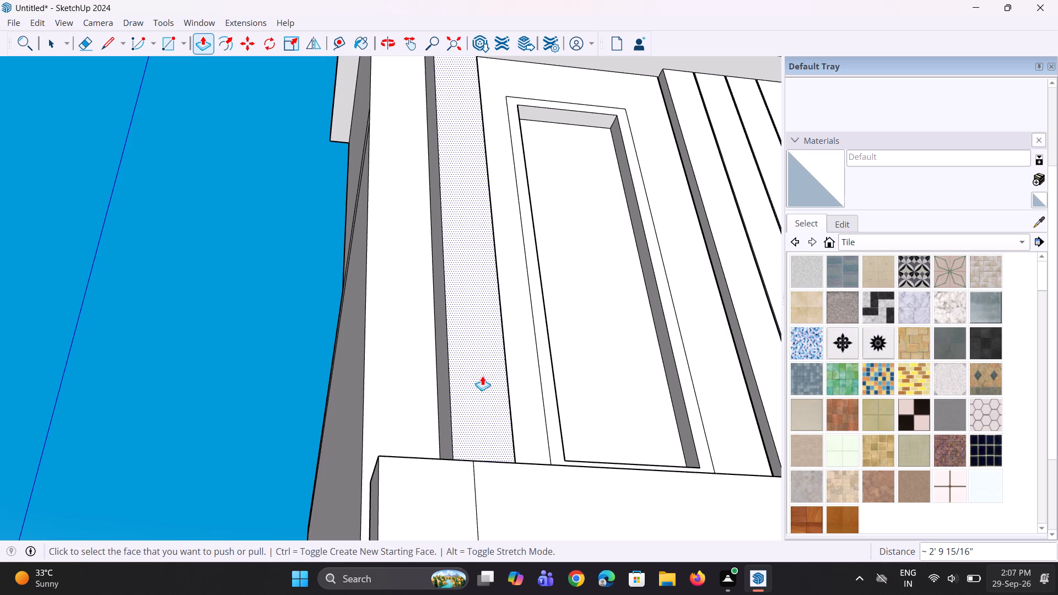
Copy the vertical line on the low front wall about 10 5/8" across, in line with the frame leg's inner edge.
scroll(482, 376, down, 6)
middle_drag(485, 370, 473, 487)
scroll(468, 437, down, 6)
middle_drag(459, 433, 458, 439)
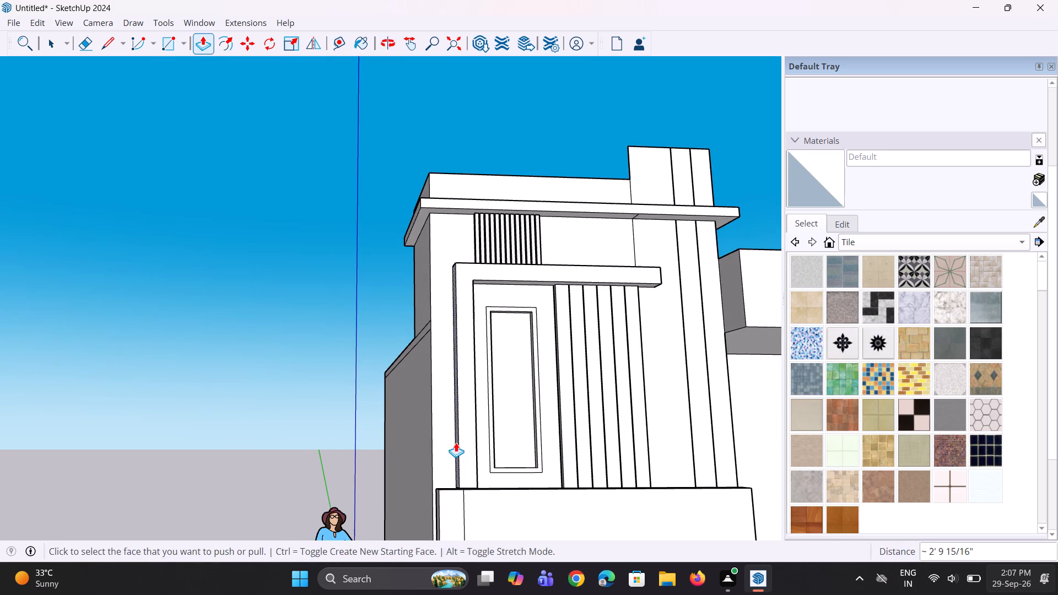
middle_drag(455, 451, 424, 435)
scroll(438, 421, down, 5)
middle_drag(458, 441, 454, 453)
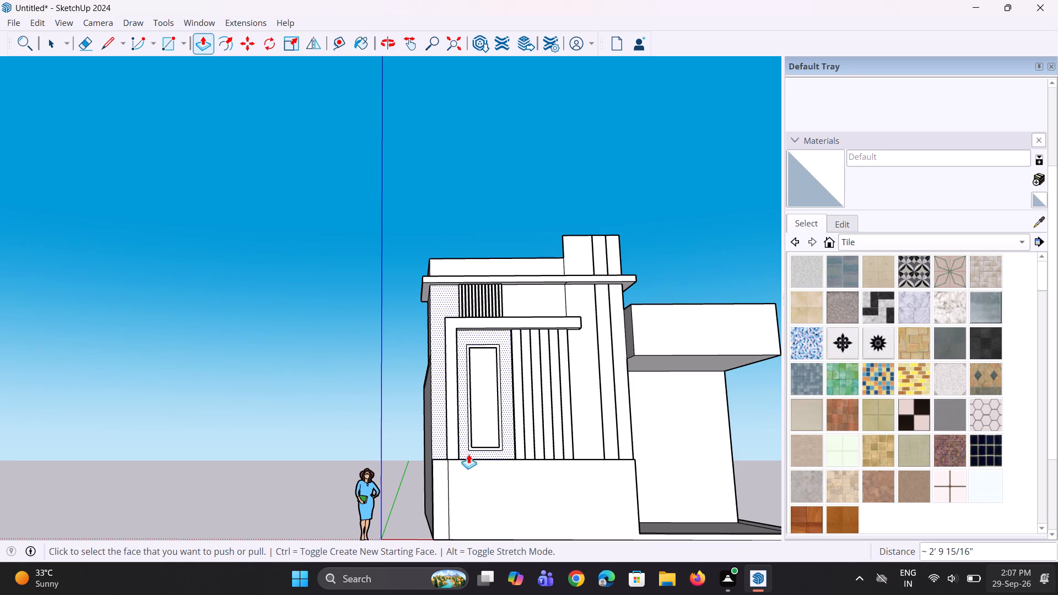
key(space)
scroll(498, 450, up, 2)
click(436, 477)
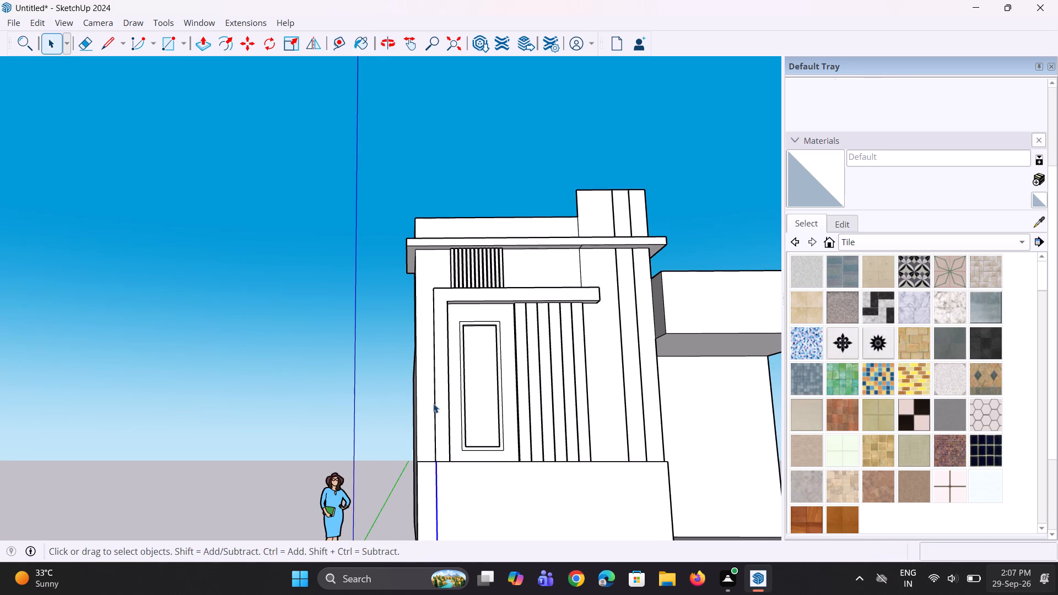
scroll(433, 403, down, 5)
key(m)
scroll(450, 464, up, 7)
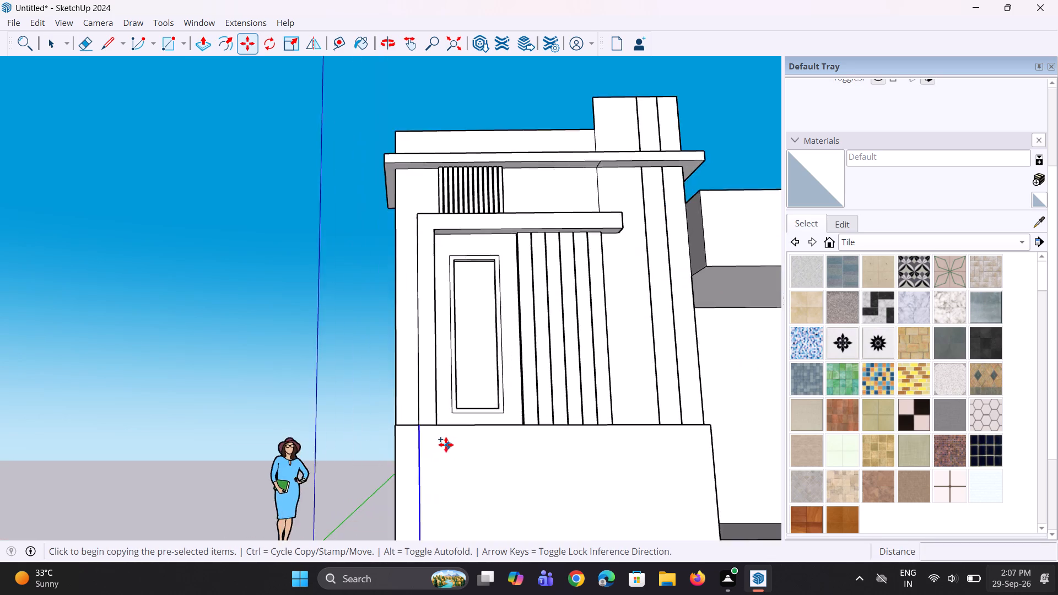
scroll(446, 445, up, 4)
click(409, 421)
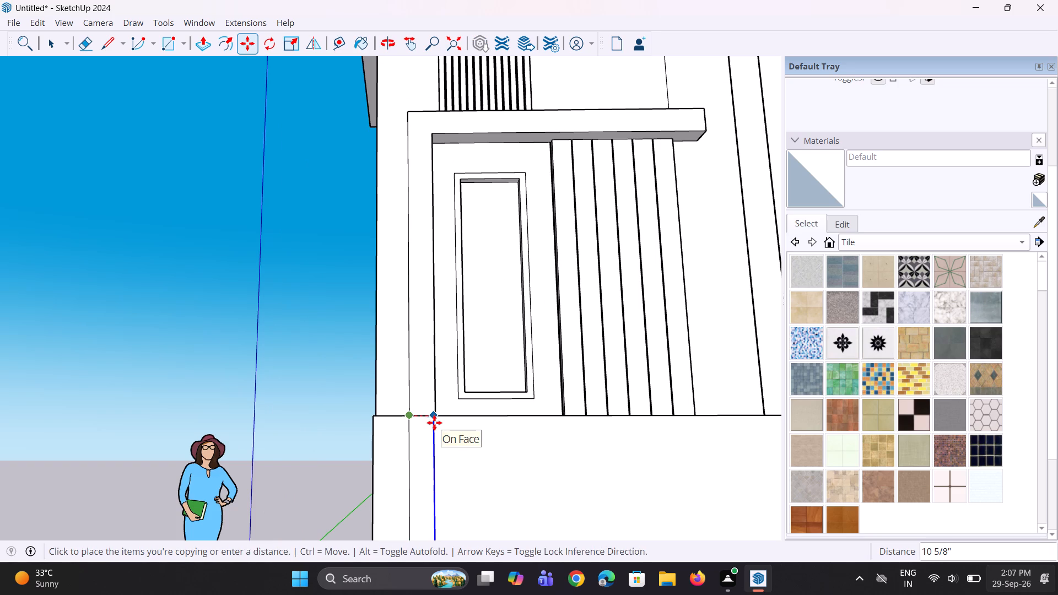
click(434, 423)
scroll(442, 478, down, 5)
key(space)
key(space)
Pull the narrow strip between the two vertical lines on the low front wall outward by 1'.
key(p)
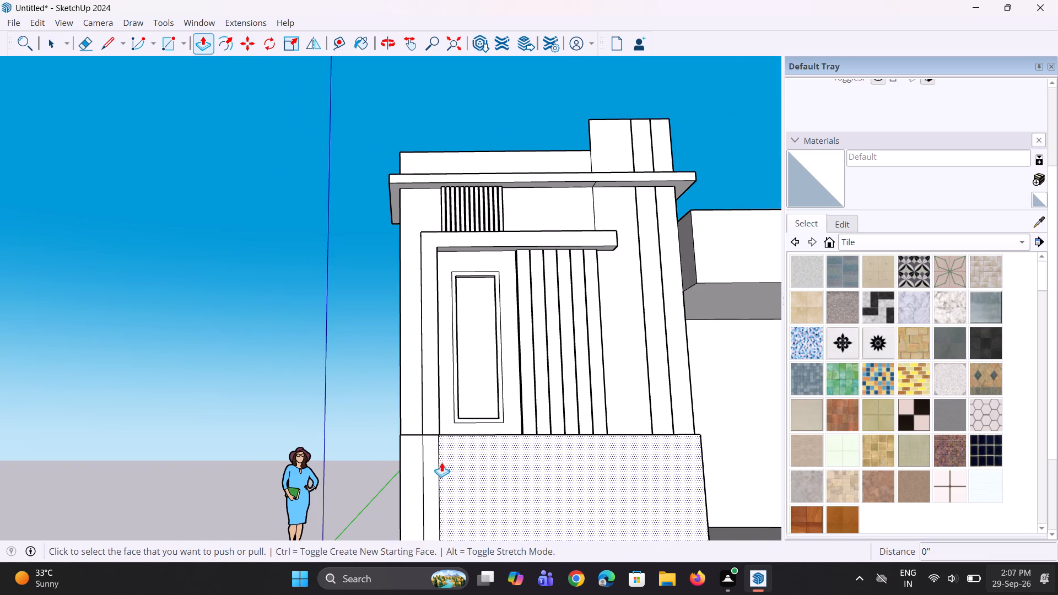
click(430, 472)
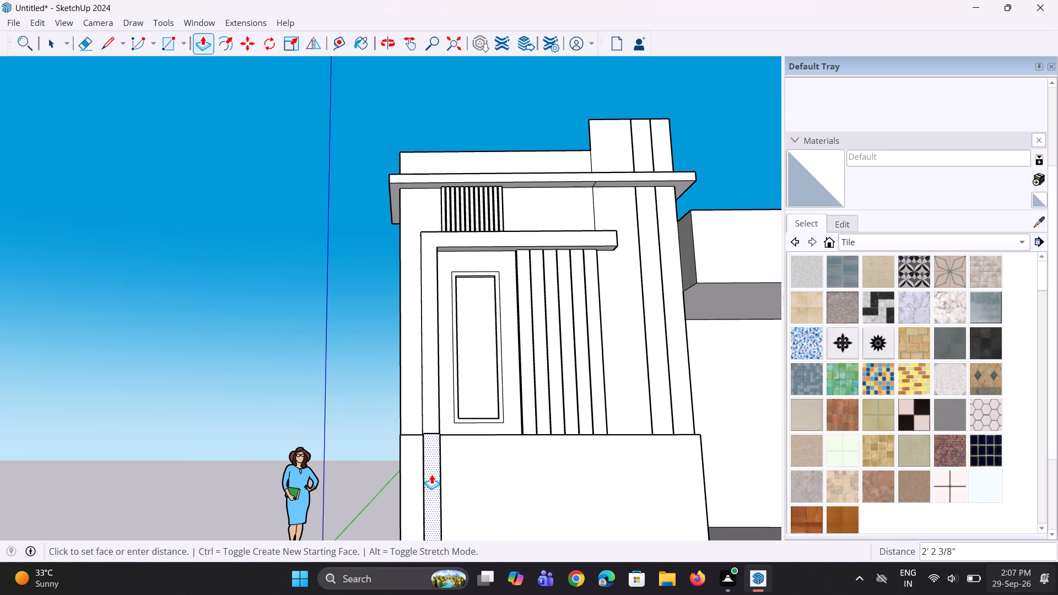
key(1)
key(apostrophe)
key(Return)
Inspect the projecting strip on the low wall and its alignment with the frame's leg from several sides.
middle_drag(441, 474, 484, 476)
scroll(466, 458, down, 4)
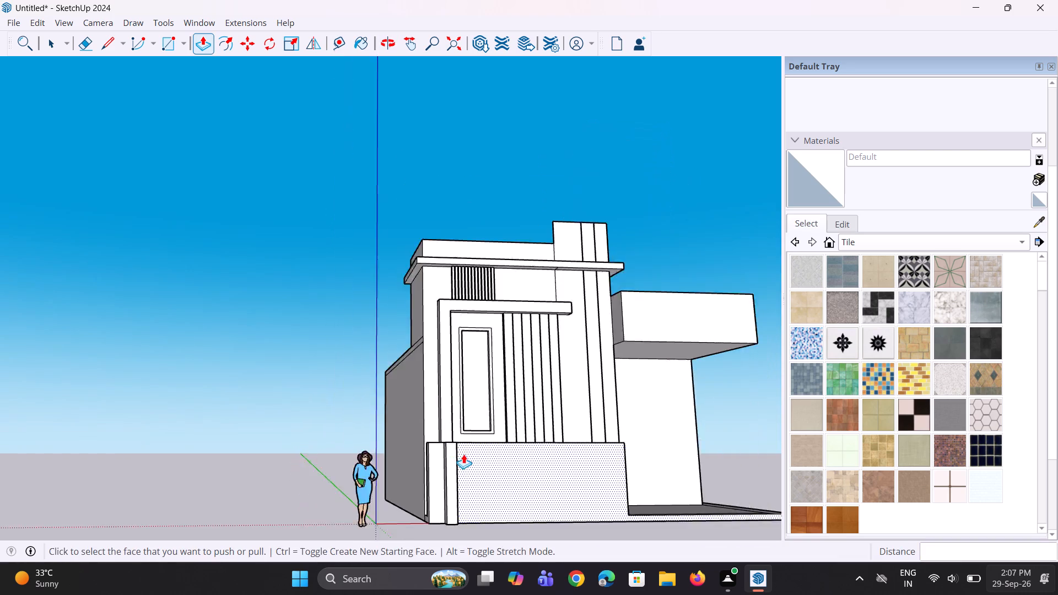
scroll(463, 454, down, 1)
middle_drag(441, 444, 453, 486)
scroll(445, 495, up, 1)
middle_drag(445, 495, 614, 502)
middle_drag(485, 484, 501, 489)
scroll(464, 474, up, 2)
middle_drag(457, 471, 397, 451)
scroll(406, 459, up, 3)
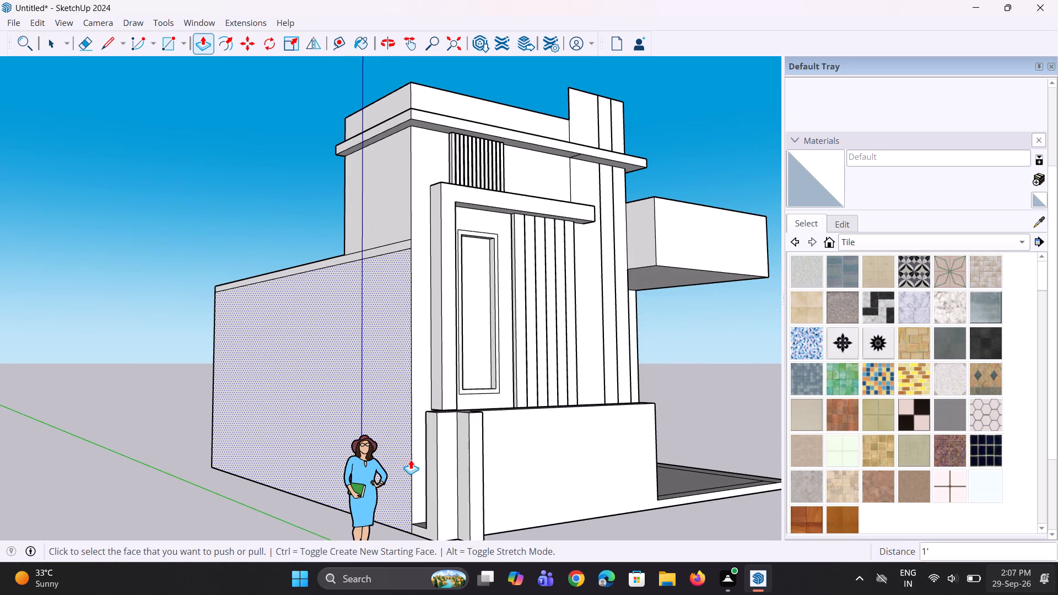
Select the front and both side faces of the projecting strip on the low front wall.
key(space)
key(l)
key(space)
click(479, 478)
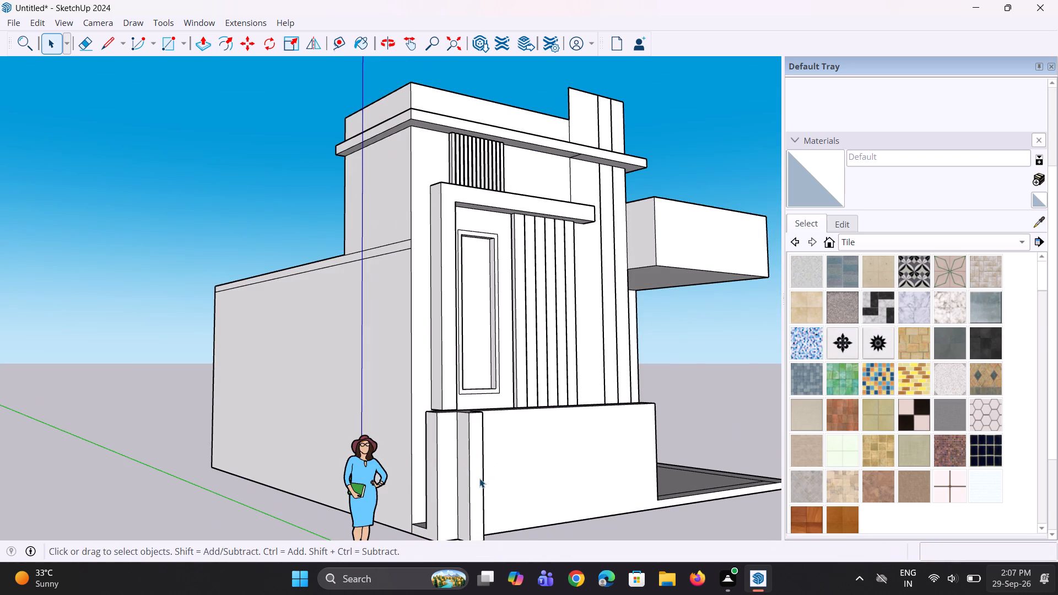
ctrl+click(463, 482)
scroll(486, 465, down, 5)
middle_drag(506, 463, 424, 467)
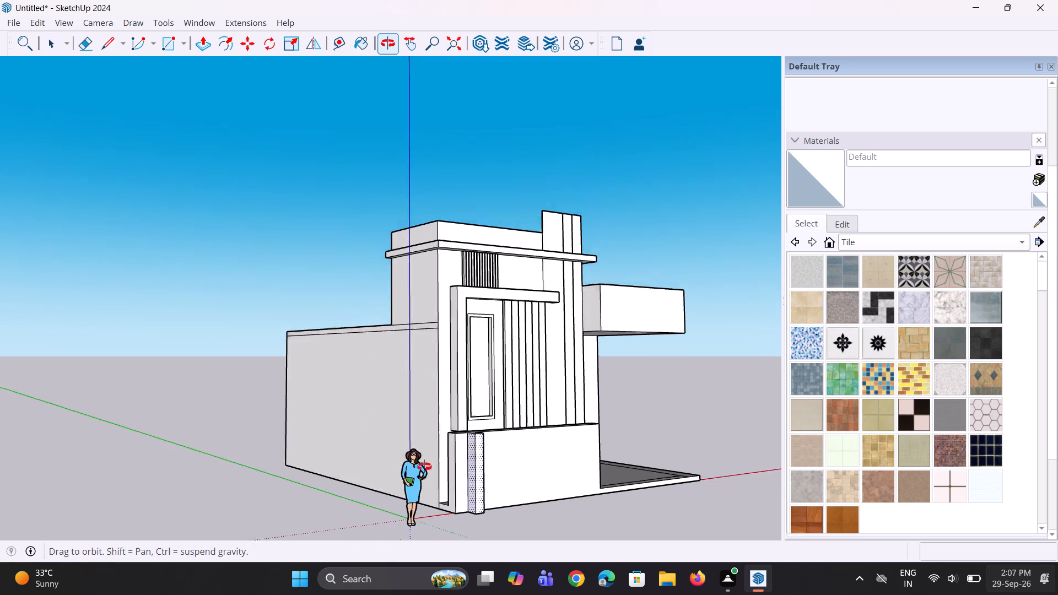
middle_drag(424, 467, 214, 445)
scroll(311, 470, up, 3)
ctrl+click(383, 466)
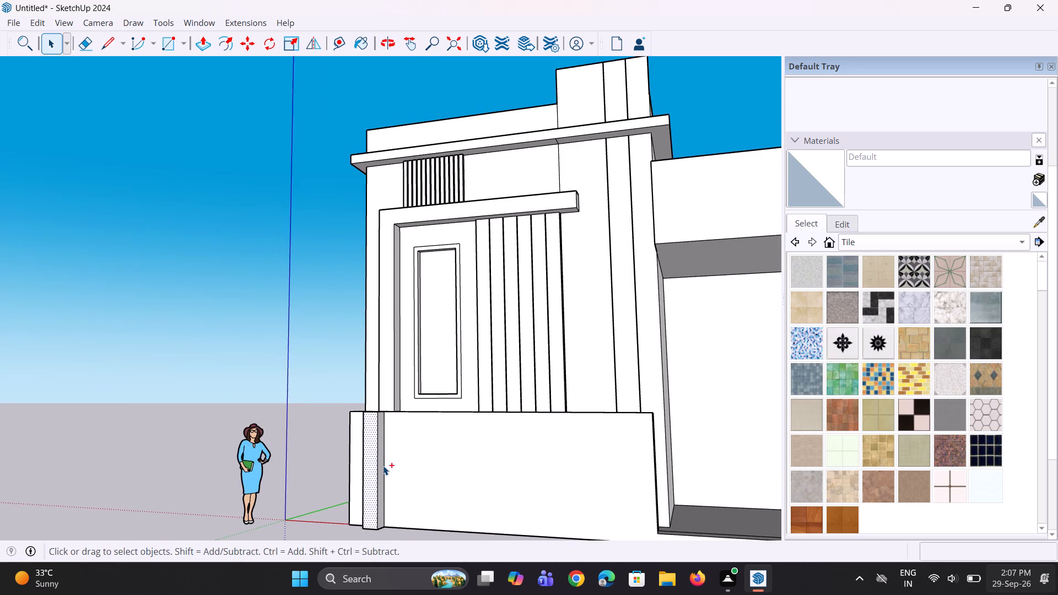
scroll(390, 468, up, 7)
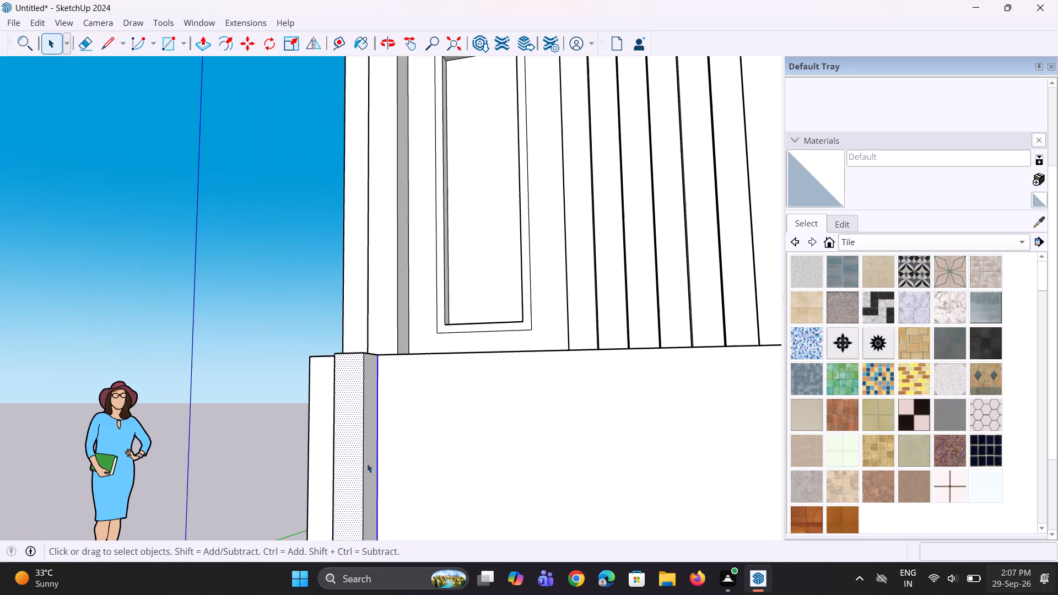
click(373, 466)
ctrl+click(360, 464)
scroll(310, 478, down, 5)
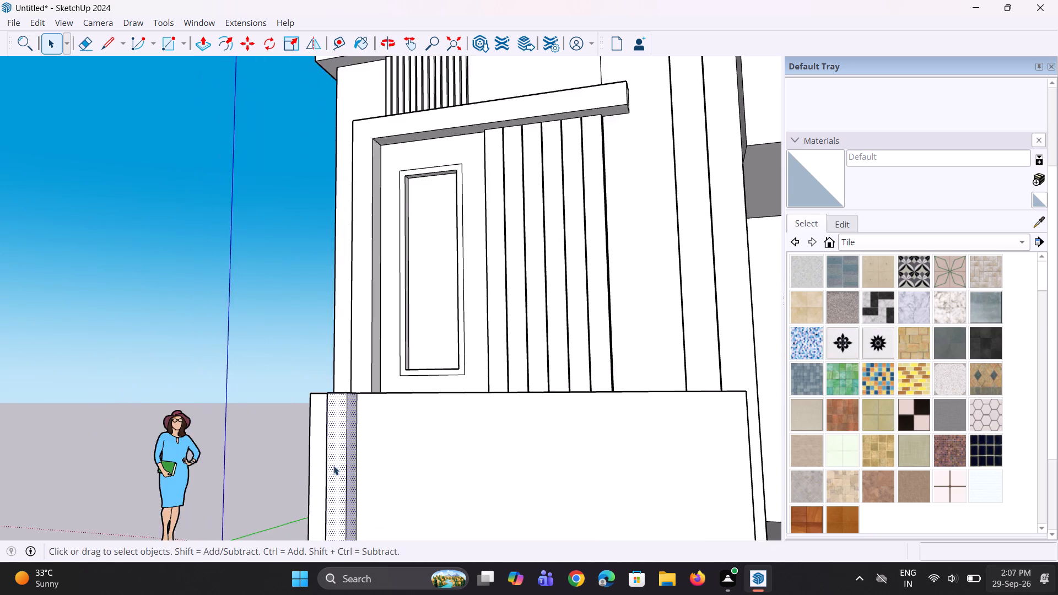
middle_drag(337, 465, 553, 477)
scroll(350, 451, up, 2)
ctrl+click(374, 454)
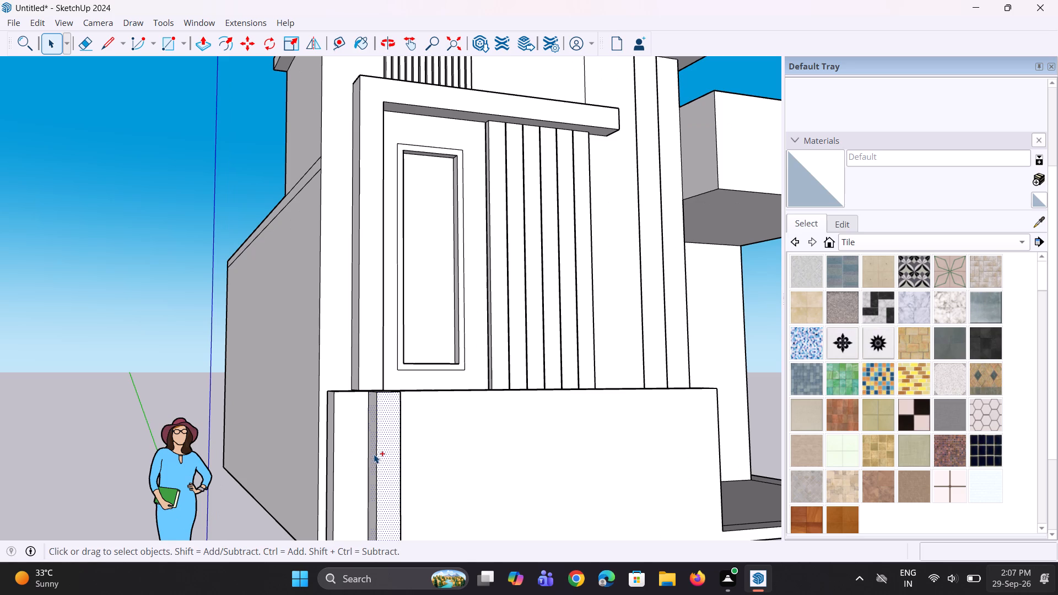
scroll(384, 388, down, 5)
middle_drag(388, 396, 381, 523)
scroll(391, 429, up, 7)
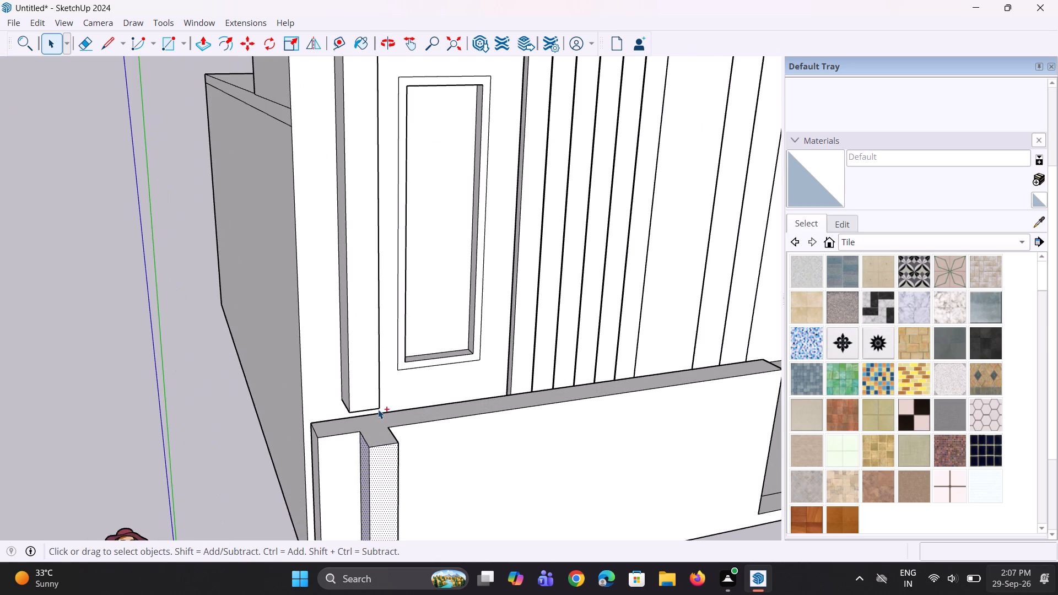
Draw a 10 5/8" line across the strip's top along the wall face and add the strip's top face to the selection.
key(l)
scroll(371, 425, up, 2)
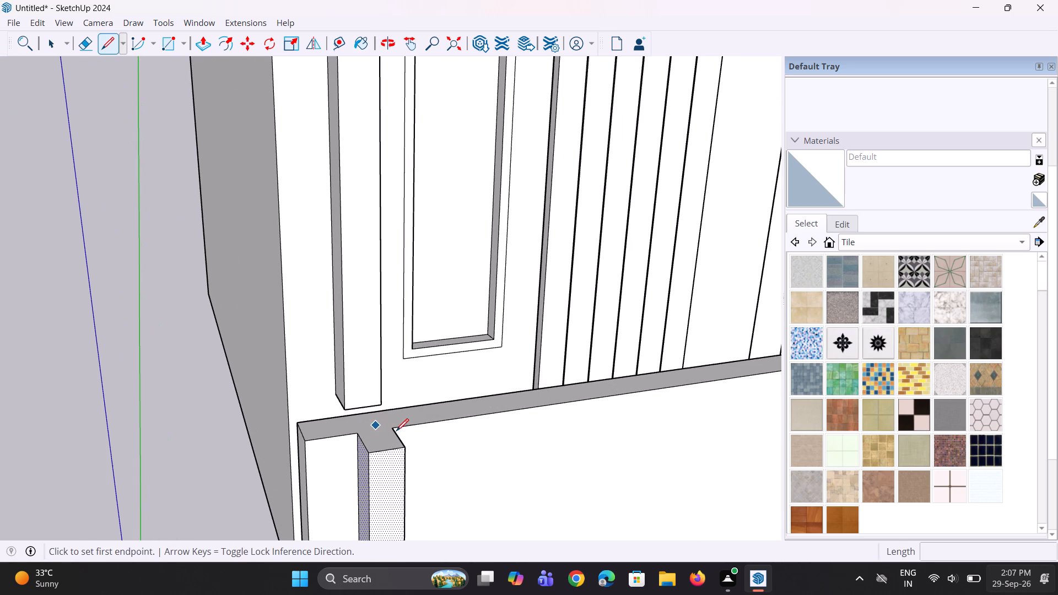
click(400, 430)
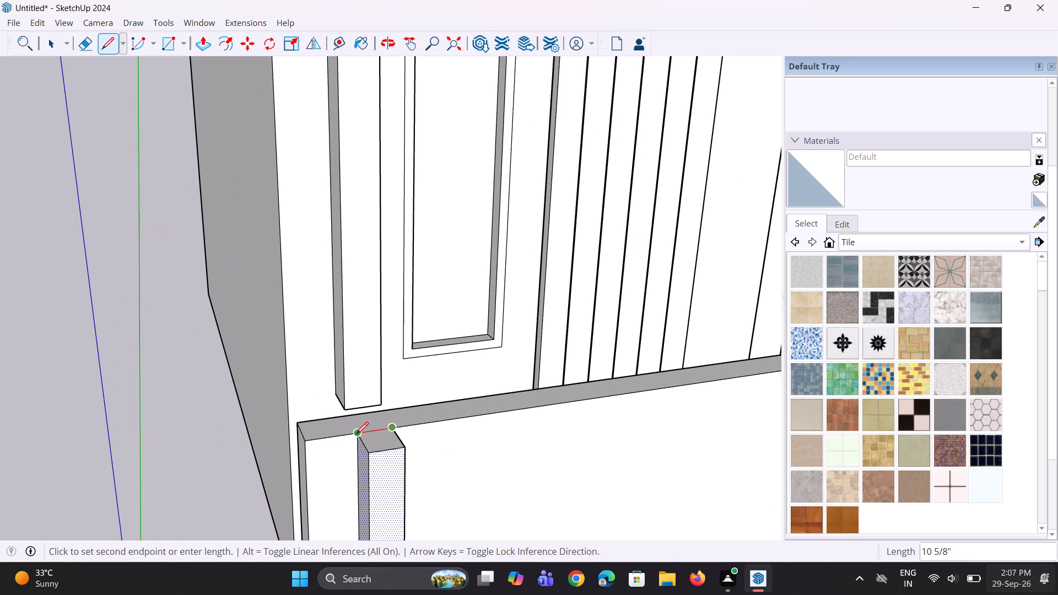
click(357, 434)
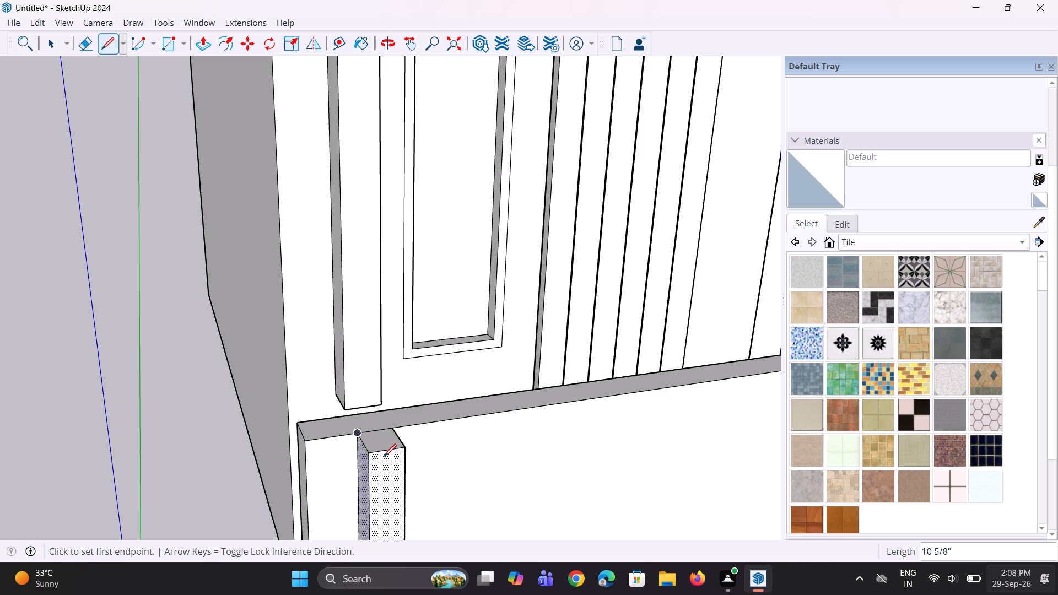
key(space)
ctrl+click(381, 441)
Draw a 10 5/8" line across the strip's underside along the wall face and add the bottom face to the selection.
scroll(387, 432, down, 5)
scroll(386, 444, up, 3)
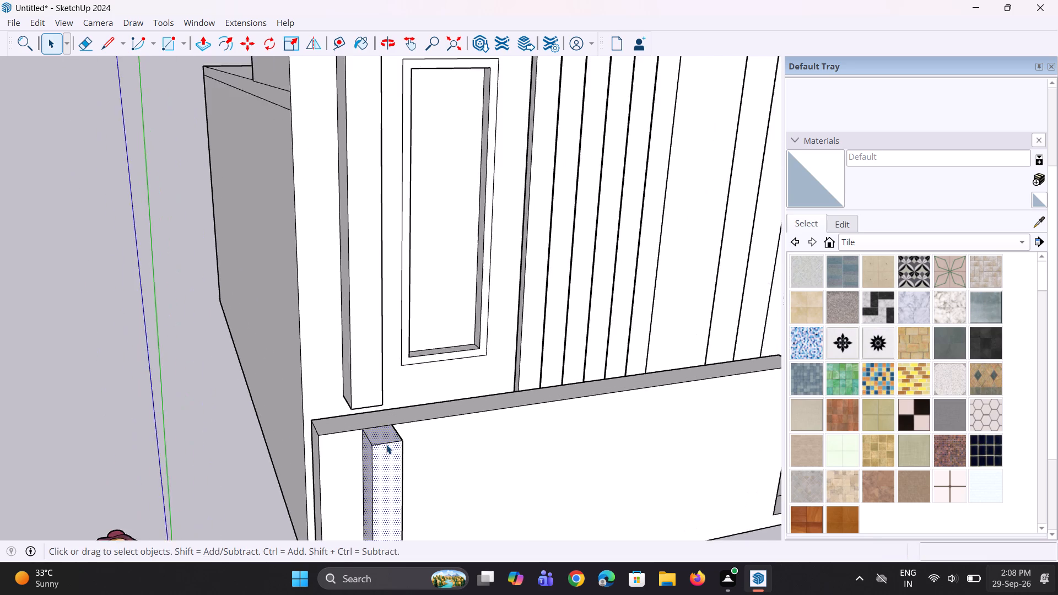
scroll(386, 445, up, 2)
middle_drag(396, 473, 418, 426)
scroll(419, 484, up, 2)
scroll(396, 342, down, 11)
middle_drag(394, 466, 394, 435)
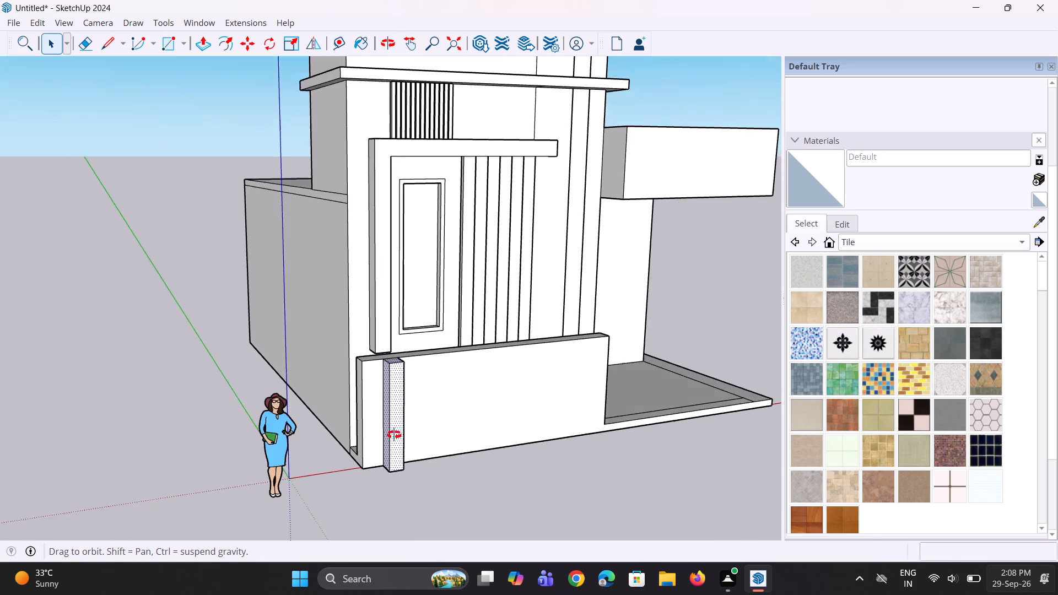
middle_drag(394, 435, 443, 248)
scroll(416, 410, up, 2)
middle_drag(418, 390, 423, 311)
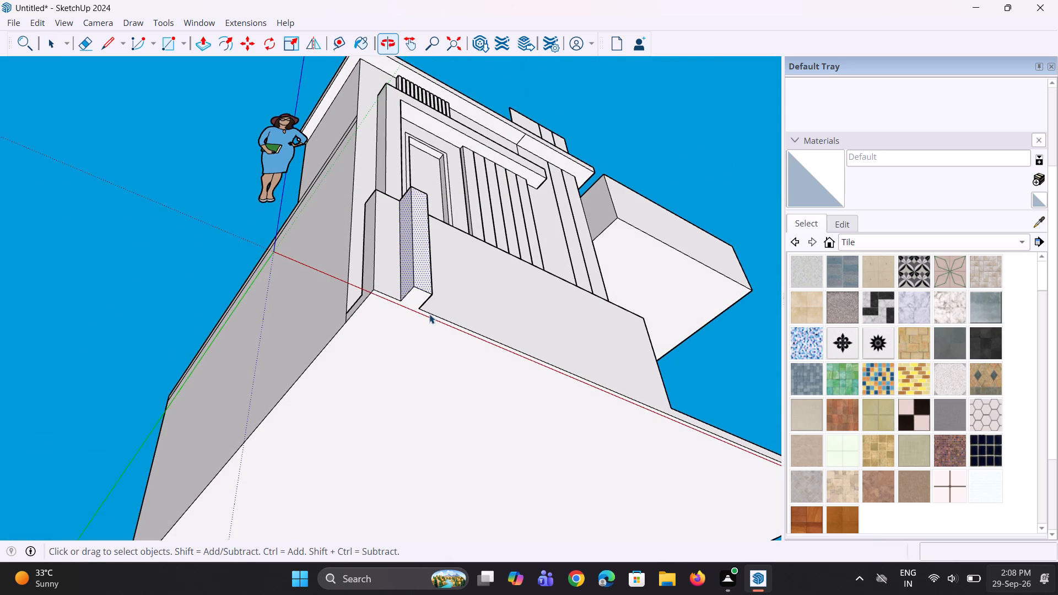
key(l)
scroll(413, 337, up, 6)
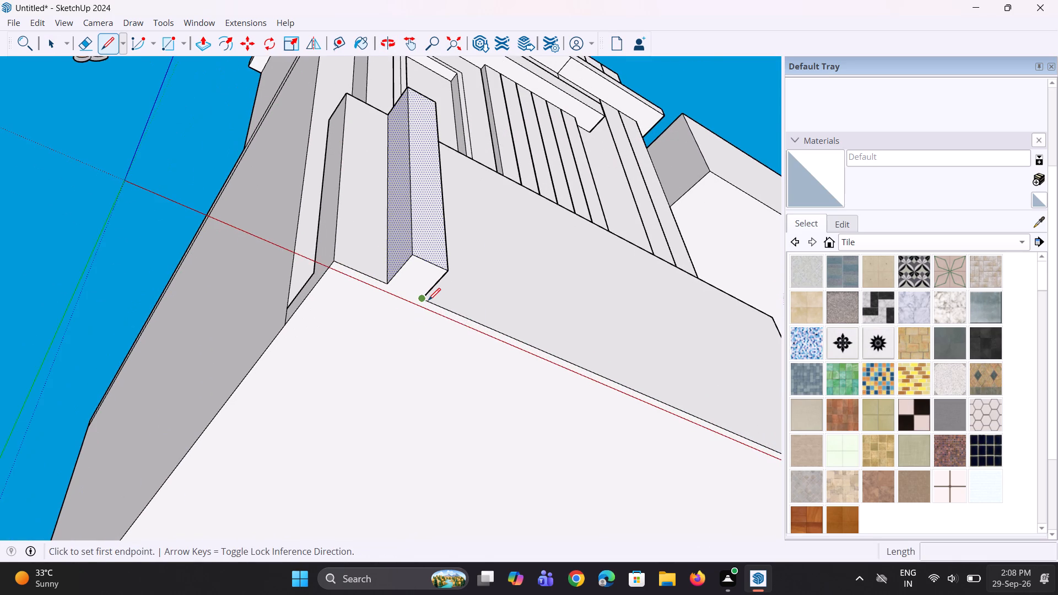
click(428, 300)
click(386, 287)
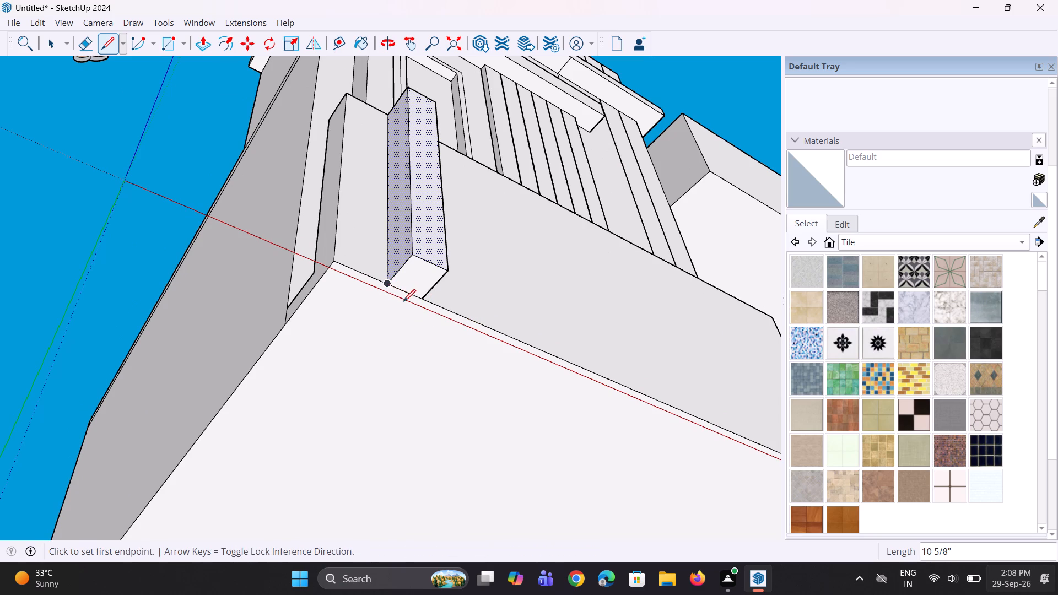
key(space)
ctrl+click(420, 288)
Make the selected faces of the projecting strip into a group.
scroll(421, 296, down, 5)
middle_drag(447, 227, 393, 376)
scroll(390, 356, down, 5)
middle_drag(380, 344, 306, 453)
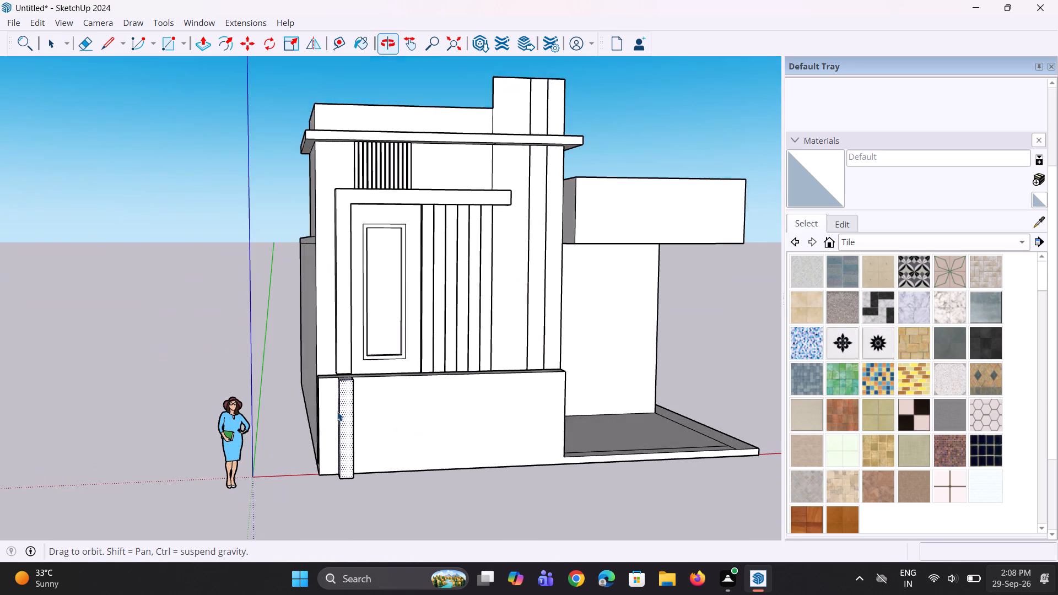
right_click(347, 392)
click(369, 318)
Copy the strip group 2' 2 1/8" along the low wall so its inner back corner meets the wall's outer corner.
middle_drag(347, 453, 348, 491)
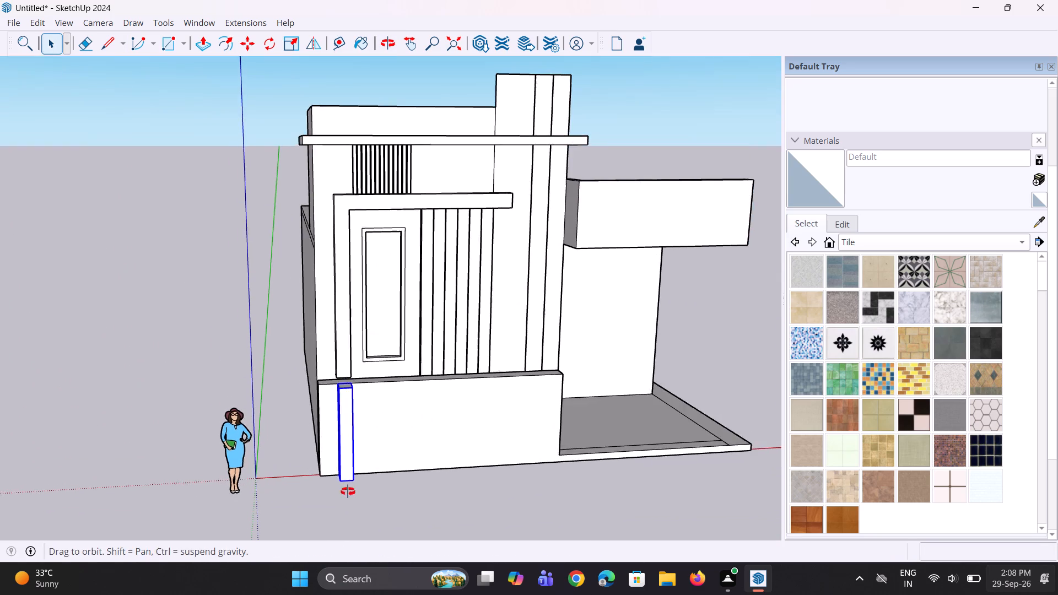
middle_drag(348, 491, 346, 490)
scroll(315, 369, up, 5)
key(m)
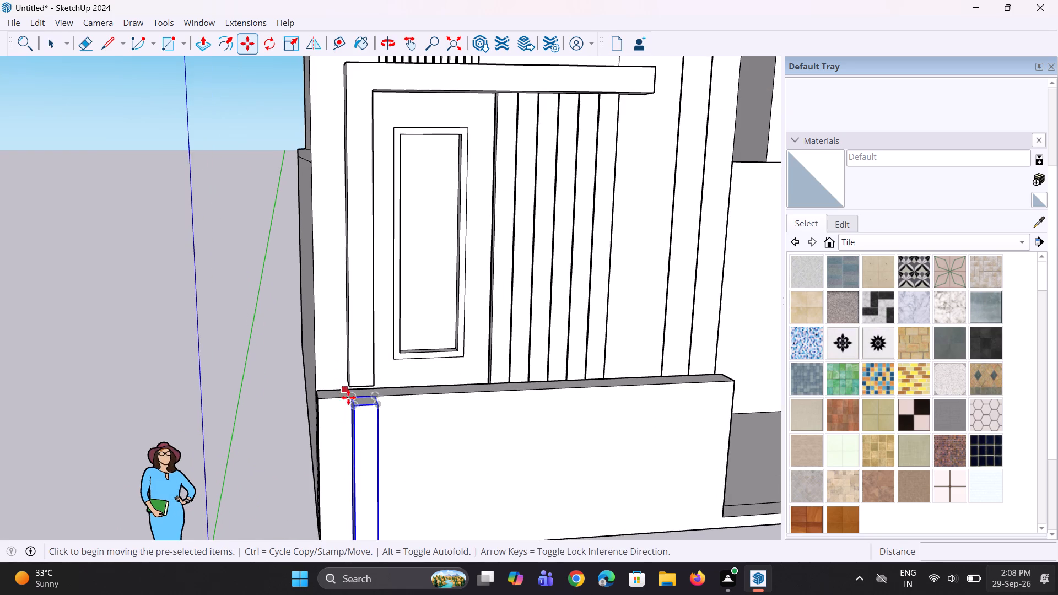
scroll(369, 381, down, 7)
scroll(357, 463, up, 10)
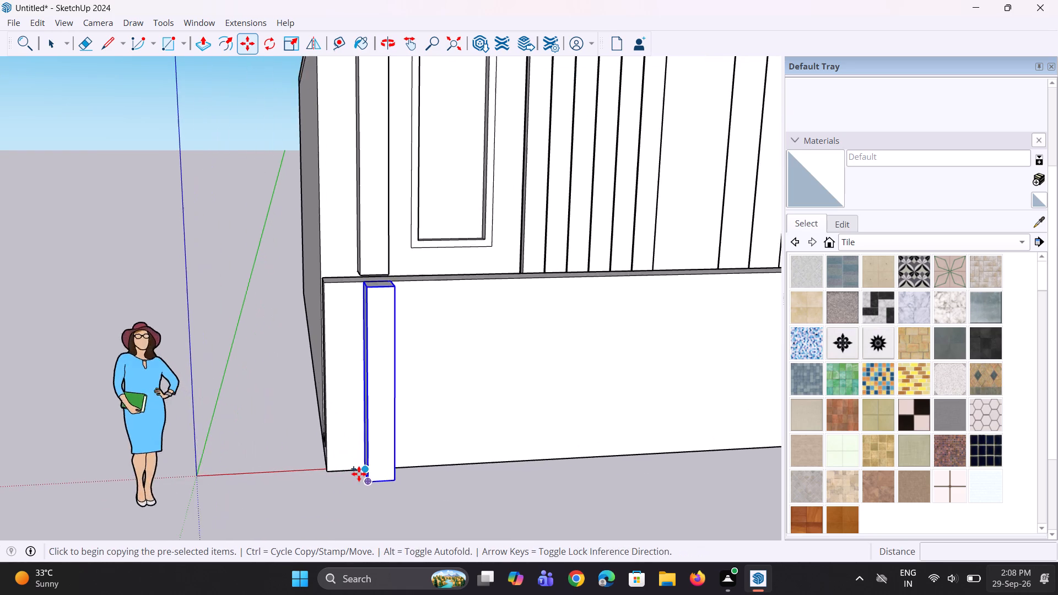
middle_drag(396, 474, 276, 476)
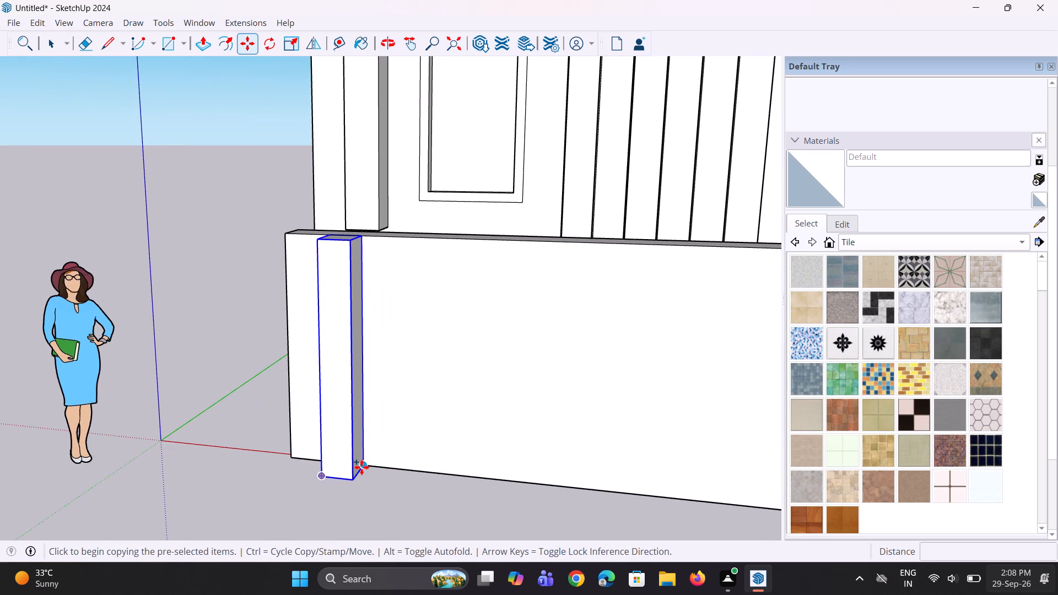
click(362, 467)
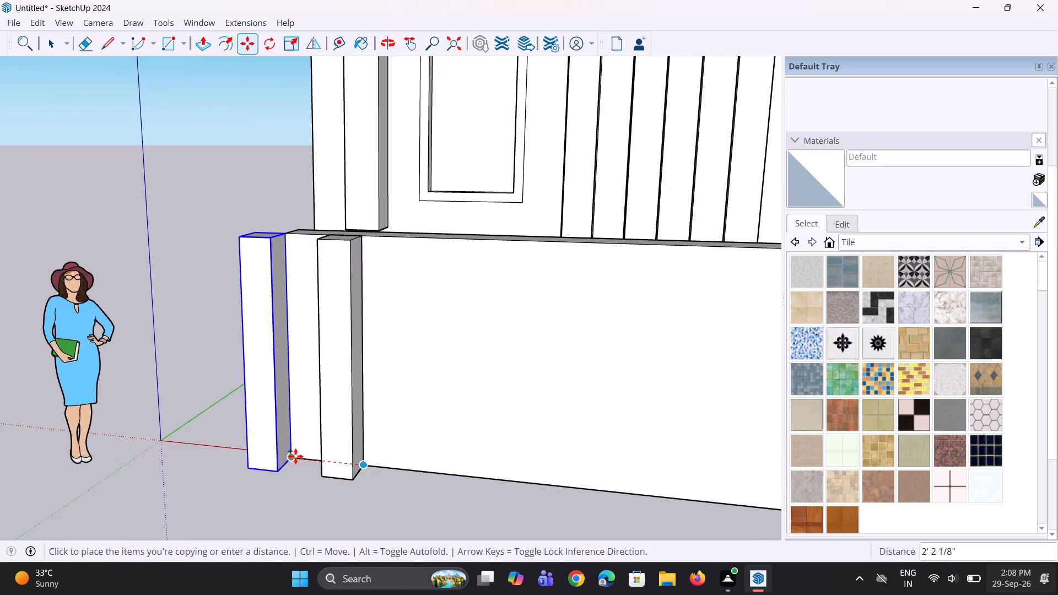
click(293, 456)
Select the original strip group on the low wall and bring up its available actions.
middle_drag(208, 449, 493, 448)
middle_drag(424, 445, 728, 504)
key(space)
key(space)
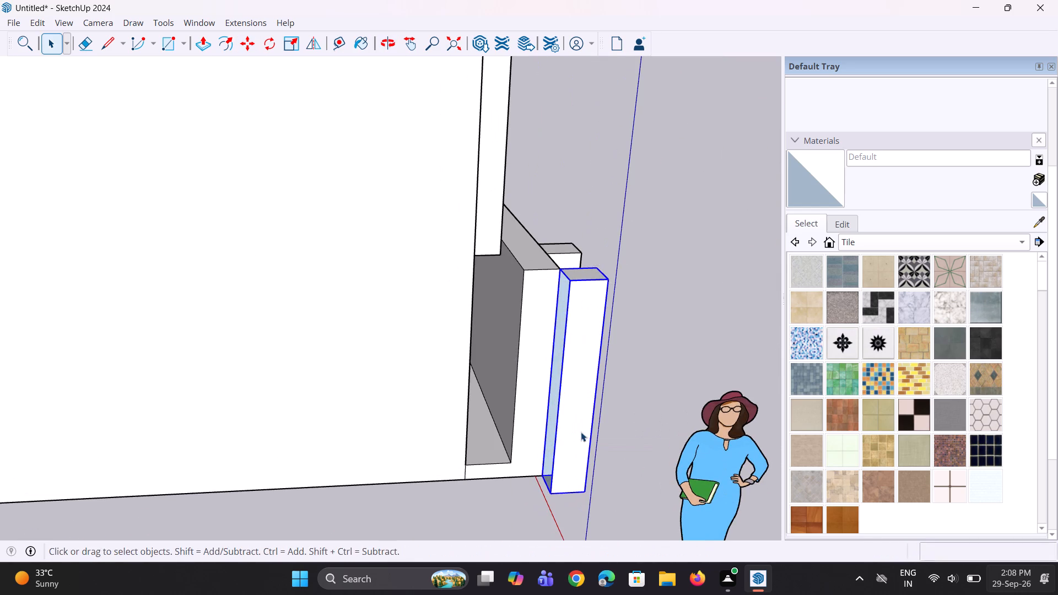
middle_drag(574, 438, 332, 426)
right_click(361, 369)
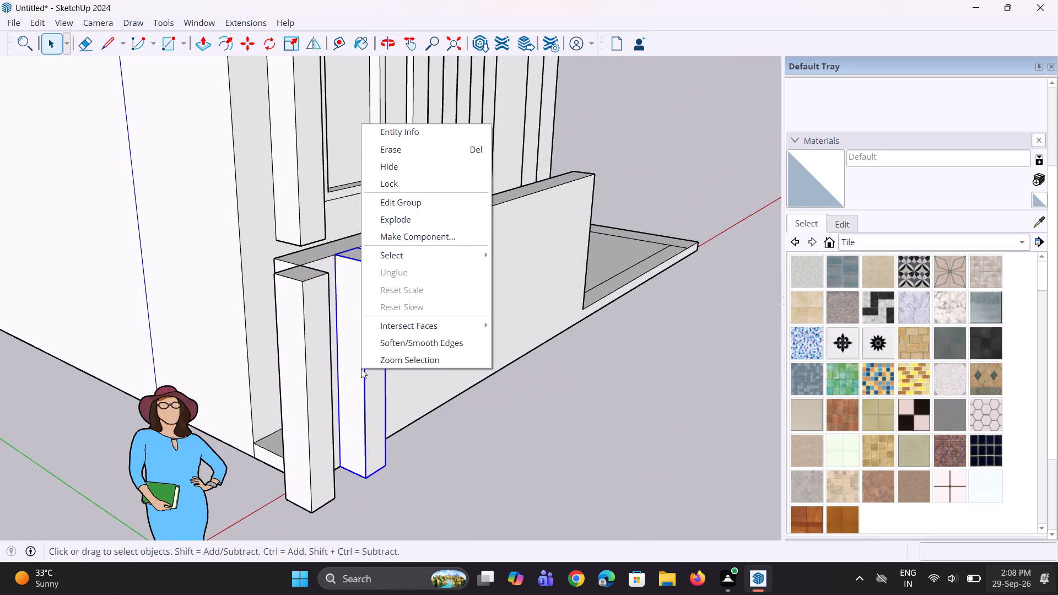
Explode the original strip group on the low wall and clear the selection.
click(428, 219)
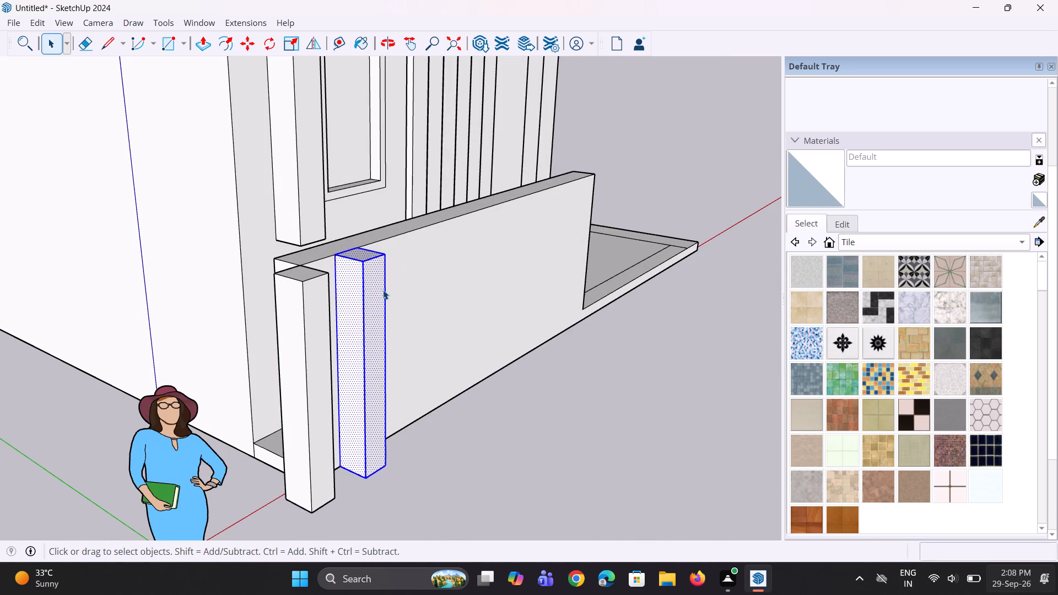
key(space)
key(space)
click(488, 426)
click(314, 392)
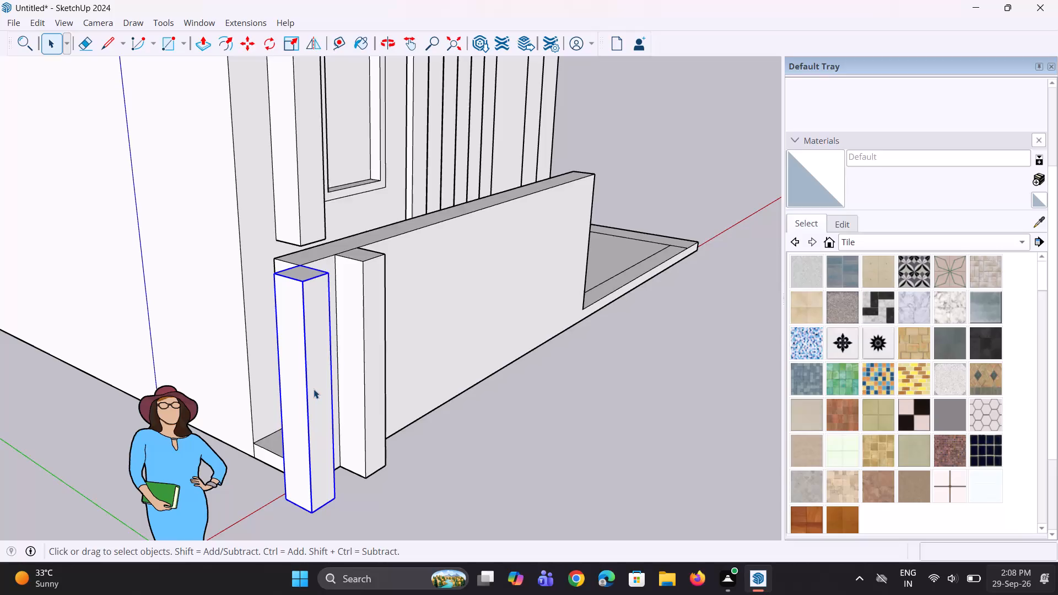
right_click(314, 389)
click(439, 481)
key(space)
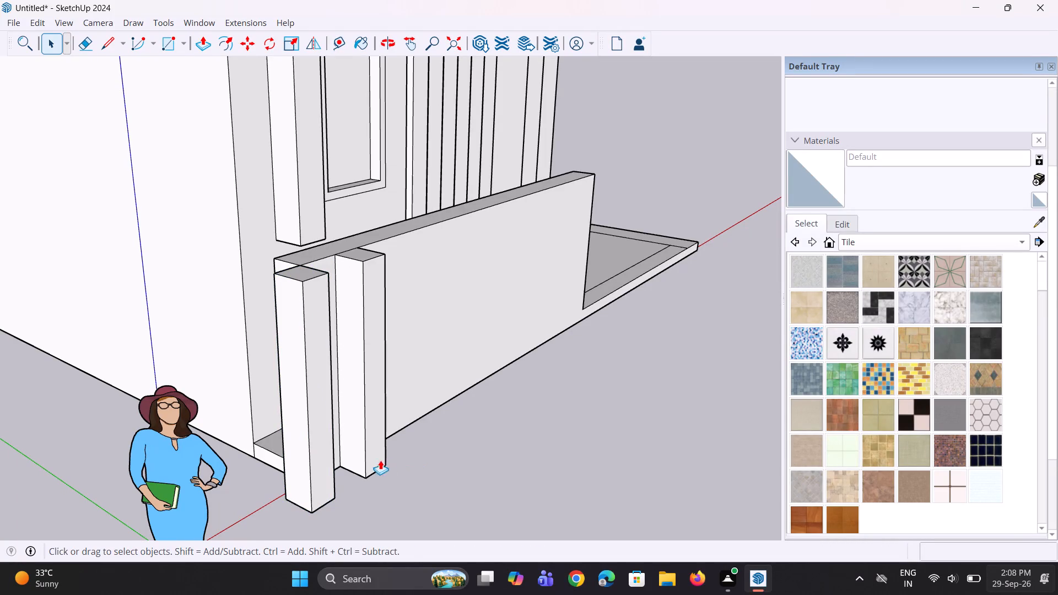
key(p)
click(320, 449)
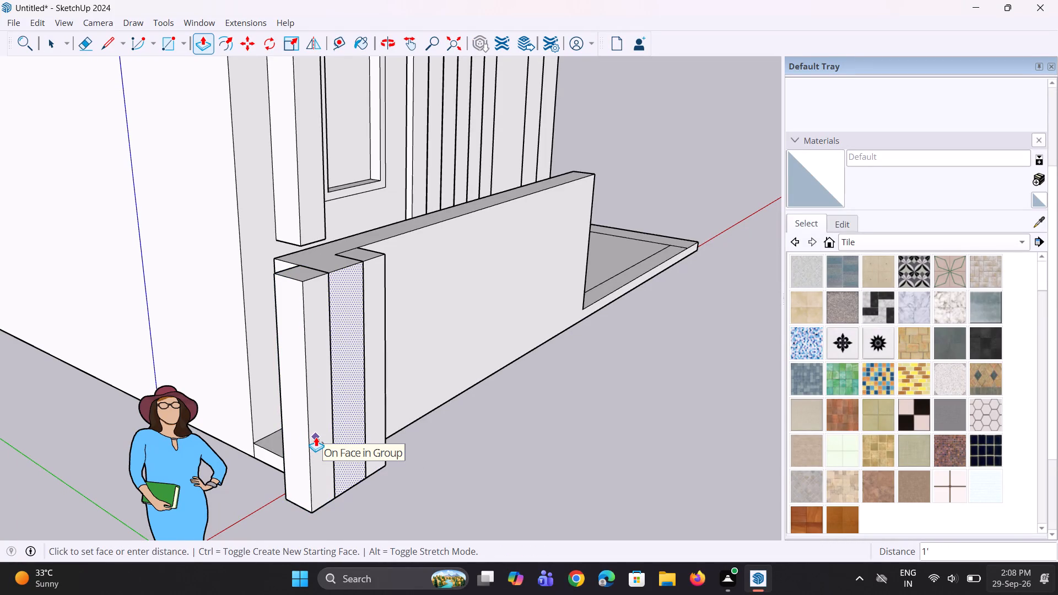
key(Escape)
Explode the copied strip group at the low wall's corner and clear the selection.
key(space)
click(315, 407)
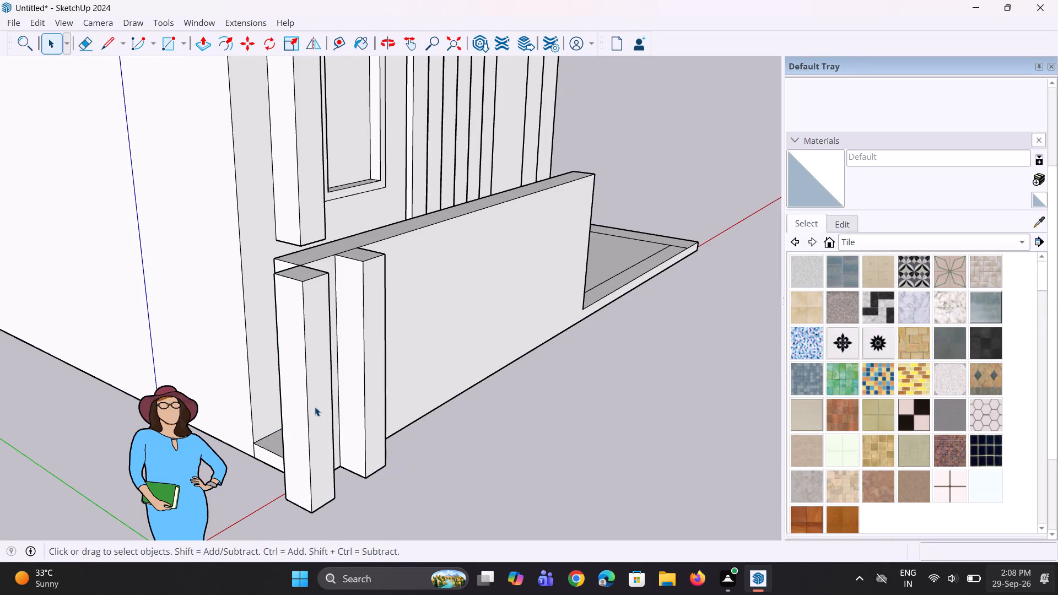
right_click(314, 404)
click(364, 259)
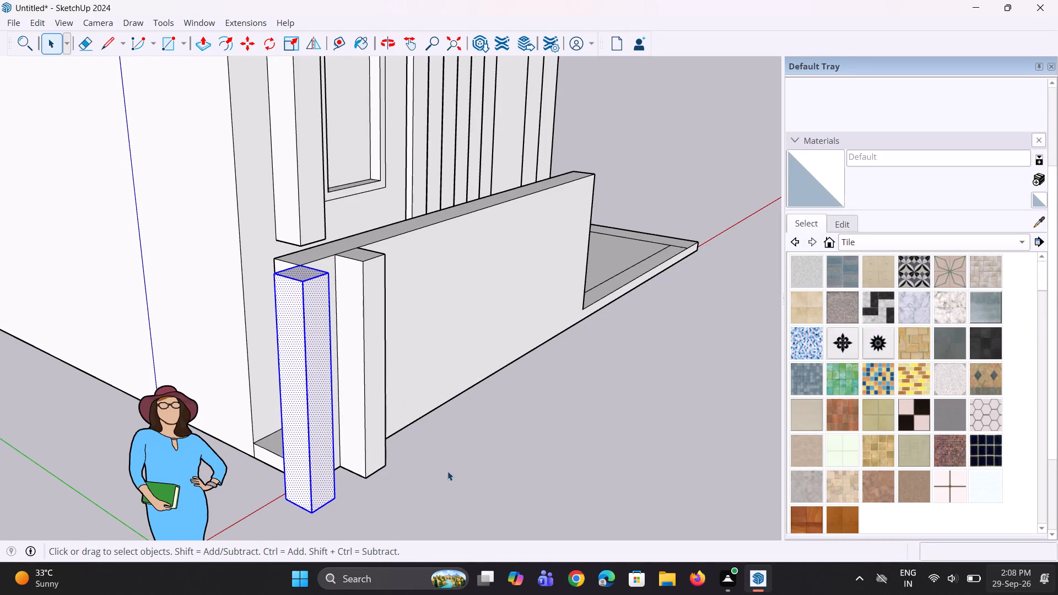
click(447, 471)
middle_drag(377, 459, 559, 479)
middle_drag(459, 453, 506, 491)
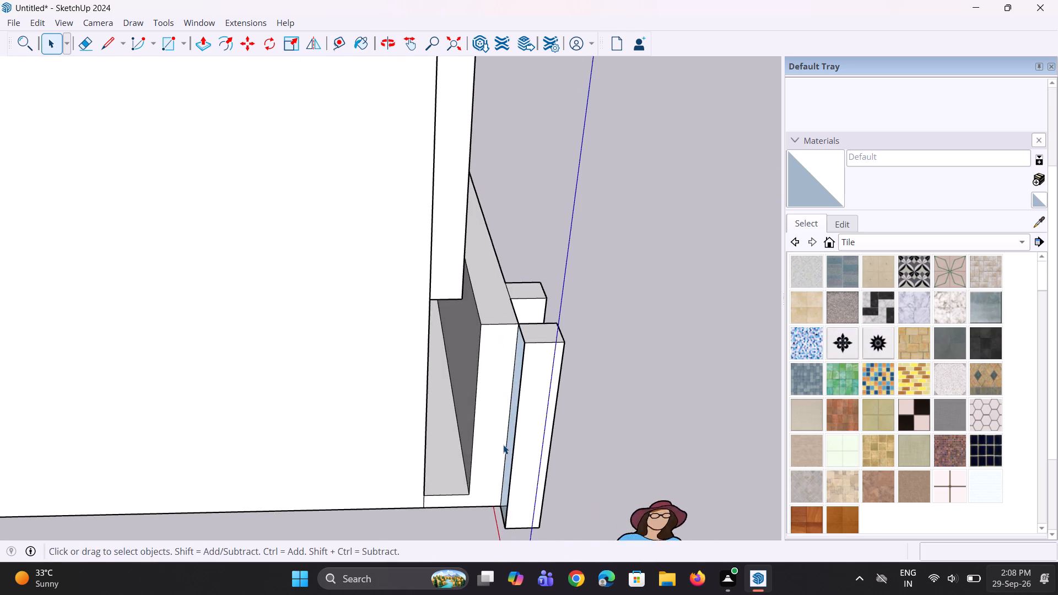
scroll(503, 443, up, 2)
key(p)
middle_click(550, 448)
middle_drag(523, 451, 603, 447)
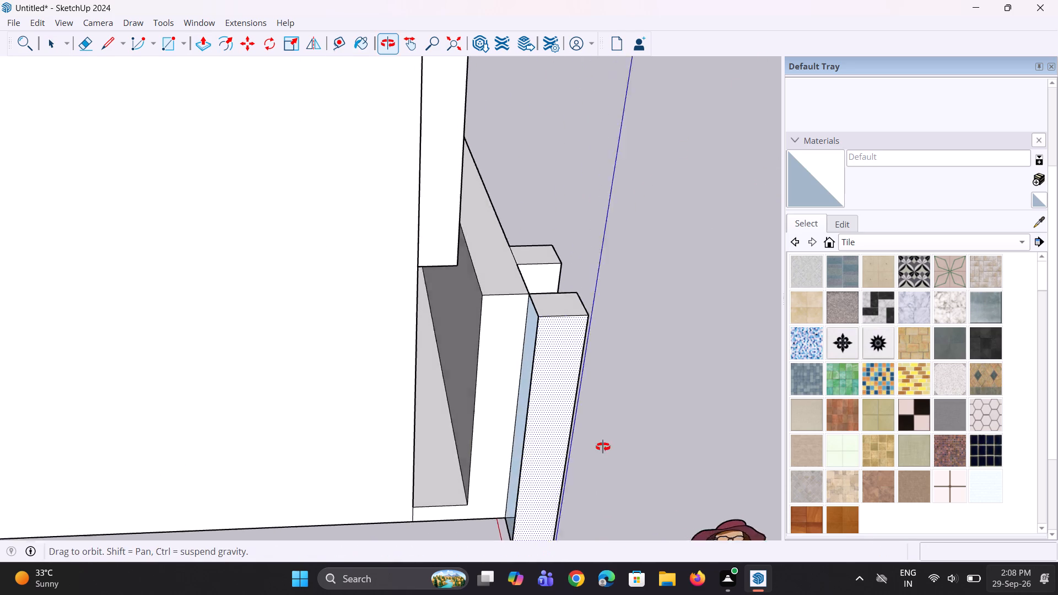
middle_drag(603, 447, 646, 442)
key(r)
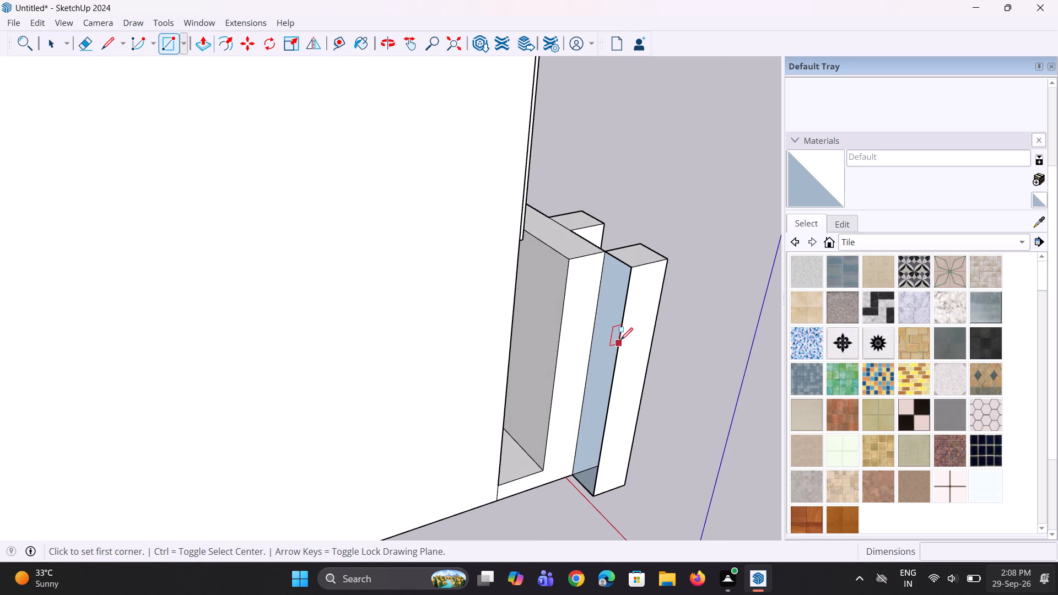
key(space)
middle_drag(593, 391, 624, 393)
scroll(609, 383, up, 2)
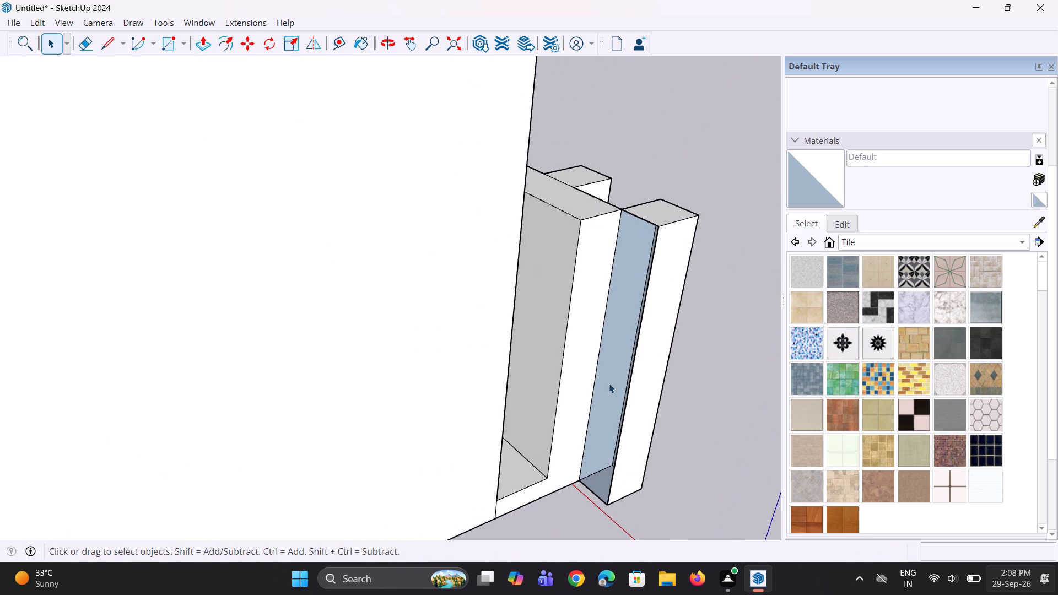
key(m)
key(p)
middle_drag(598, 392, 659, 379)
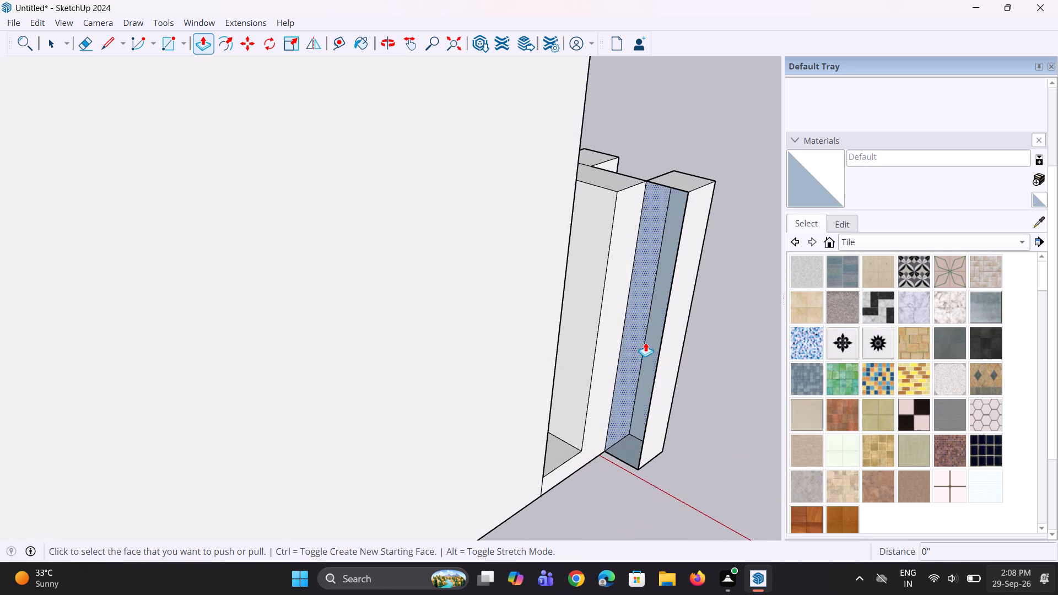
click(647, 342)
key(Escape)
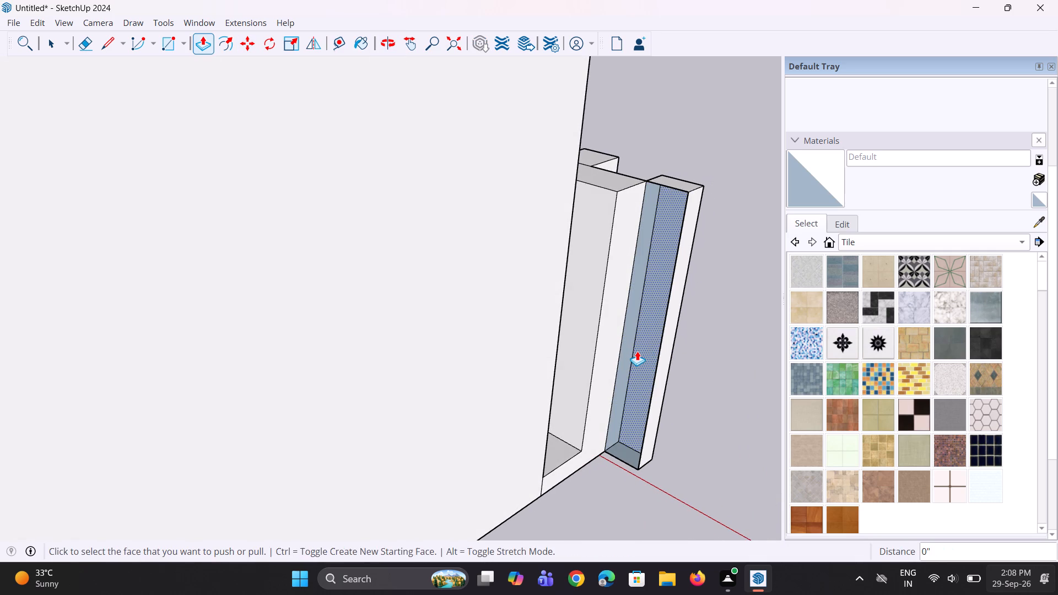
Draw a 10 5/8" by 6' 6" rectangle closing the open back side of the corner strip.
middle_drag(658, 366, 682, 398)
key(space)
key(r)
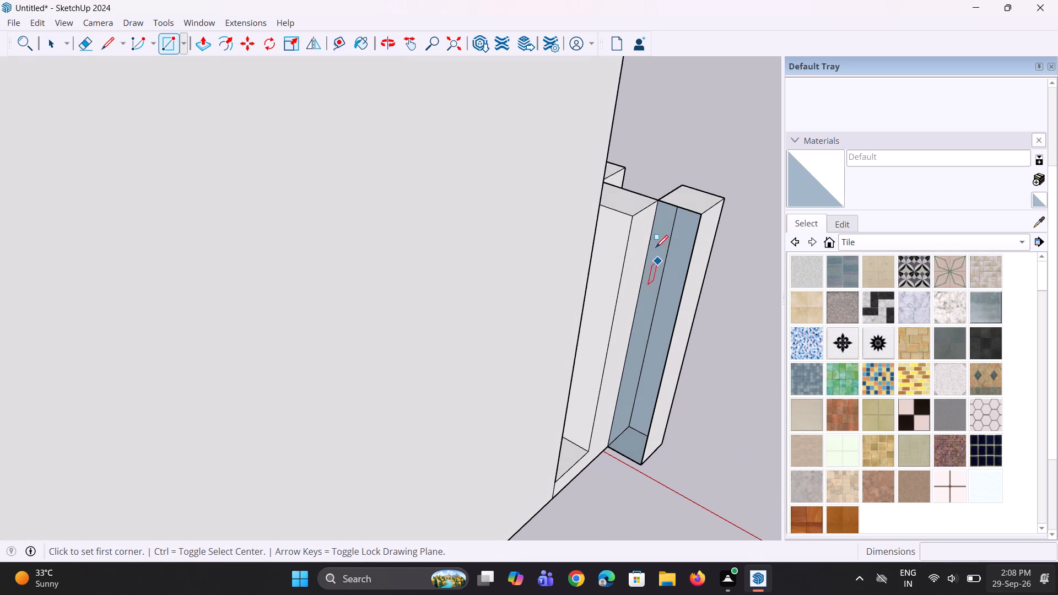
click(661, 205)
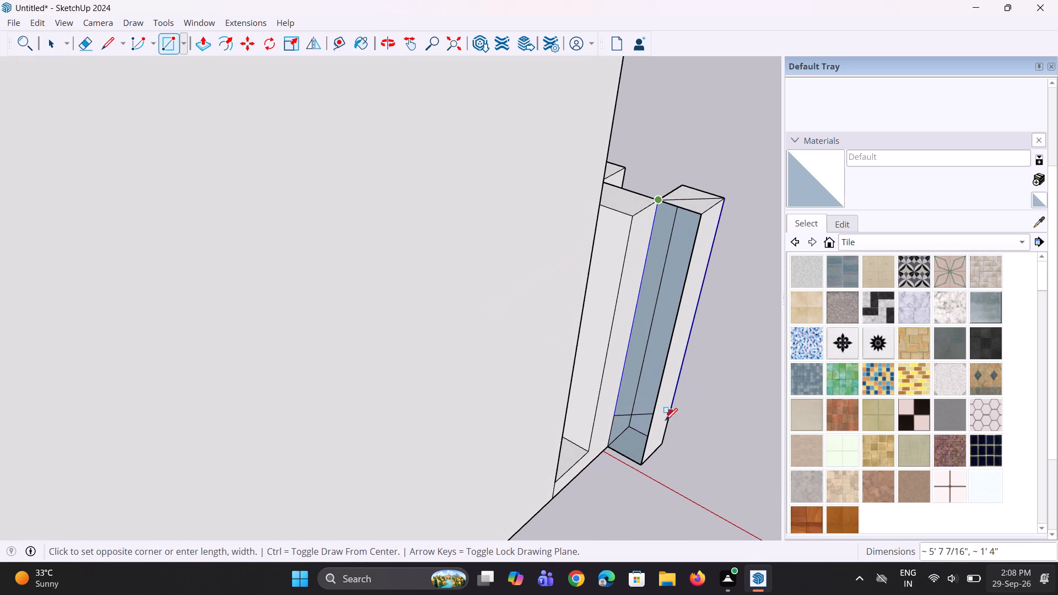
click(638, 464)
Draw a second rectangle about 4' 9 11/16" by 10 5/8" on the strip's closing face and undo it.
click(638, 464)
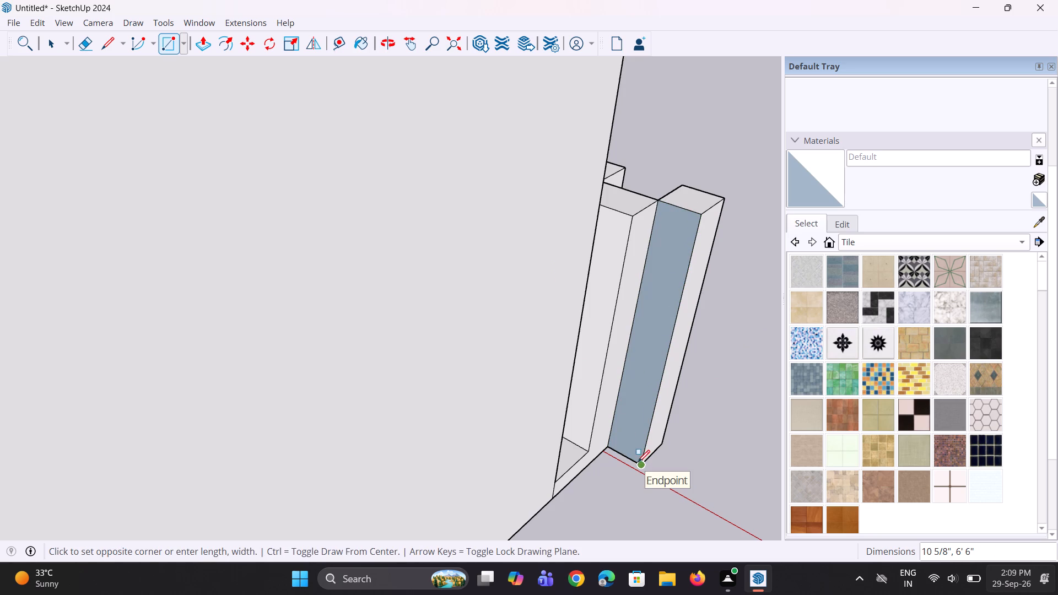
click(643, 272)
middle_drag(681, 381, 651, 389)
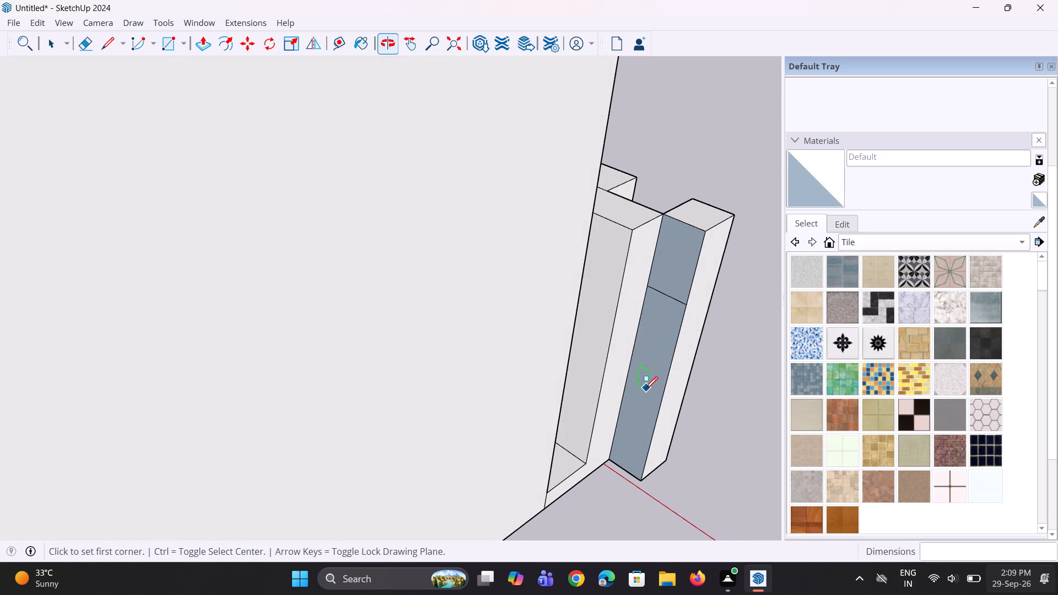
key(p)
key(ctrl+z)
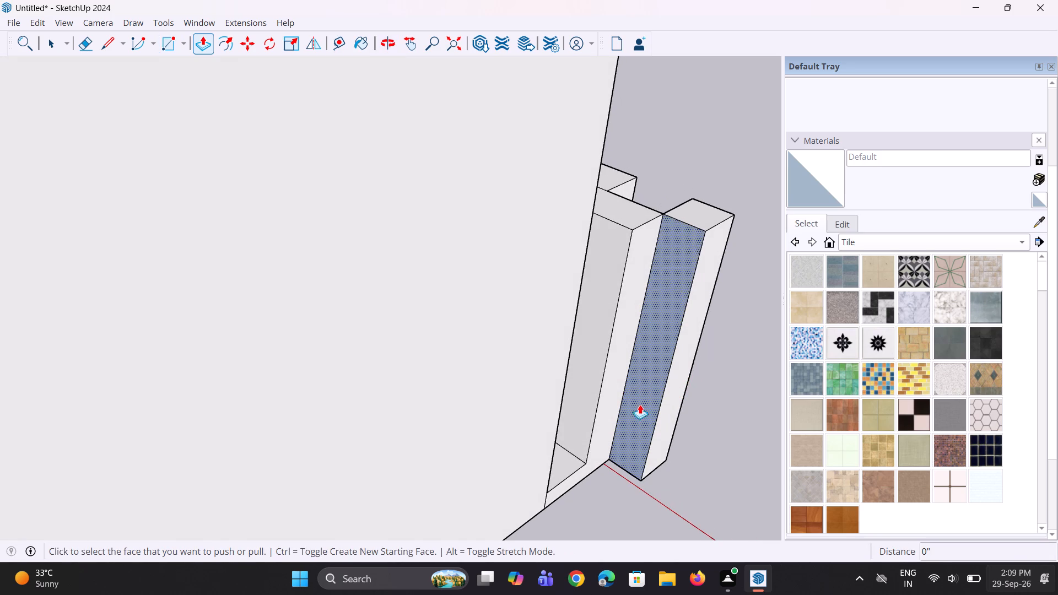
Push/Pull the low wall's end face outward 10 5/8" to line up with the corner strip's outer side.
middle_drag(694, 413, 508, 407)
scroll(609, 366, up, 2)
middle_drag(619, 365, 635, 366)
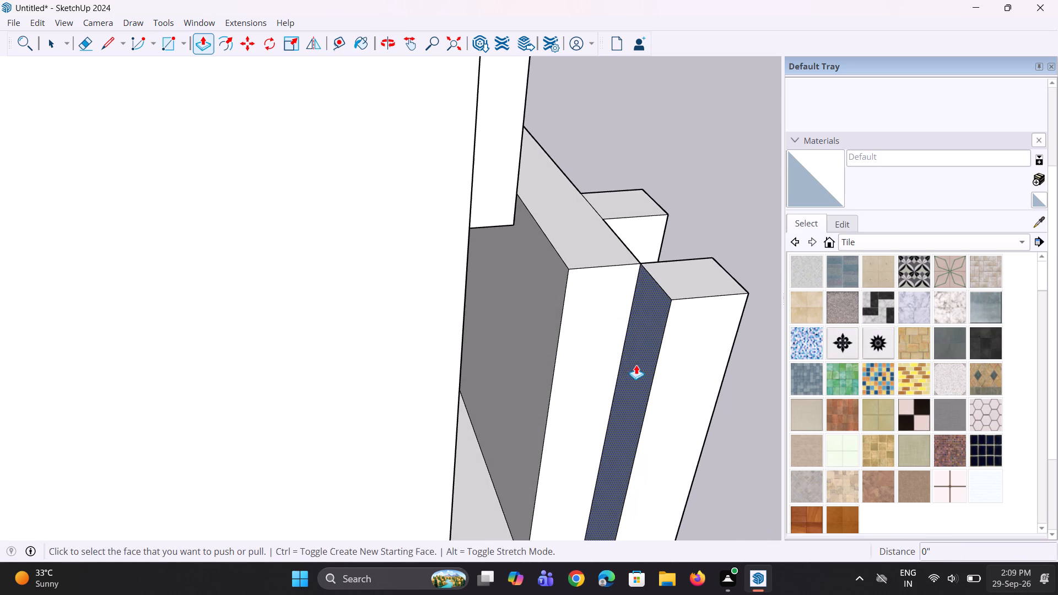
click(602, 367)
click(651, 378)
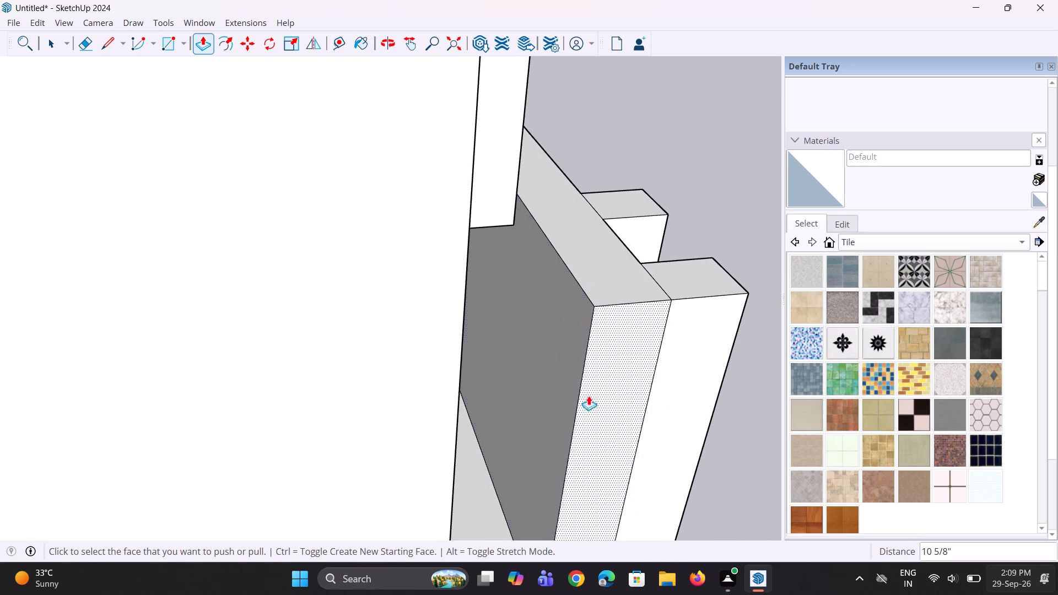
Mark off the corner block with lines about 11 11/16" across the wall's top and 6' down its inner face.
middle_drag(586, 397, 592, 396)
middle_drag(584, 390, 584, 425)
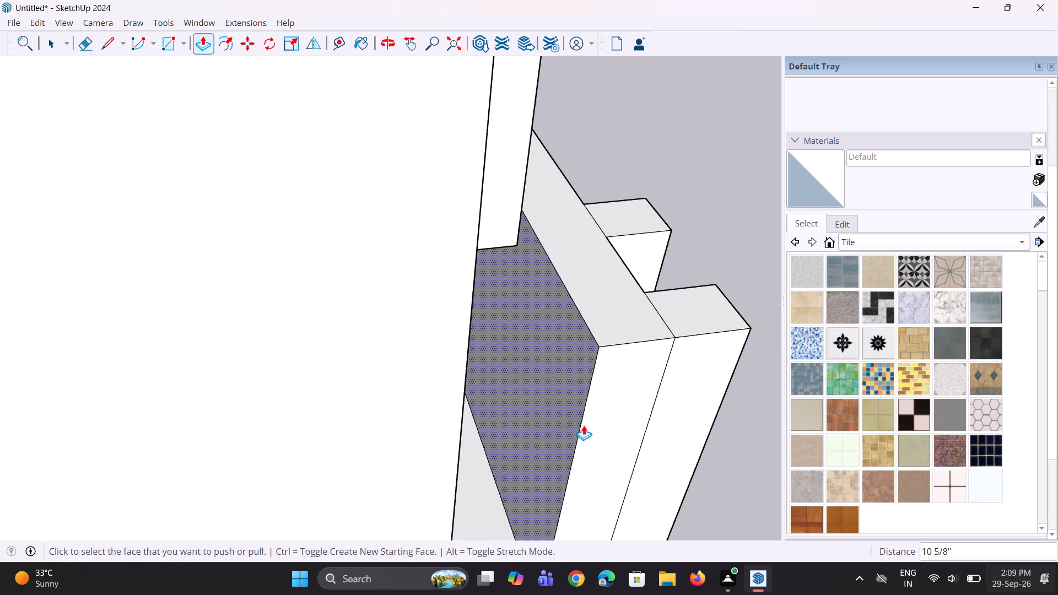
key(space)
key(l)
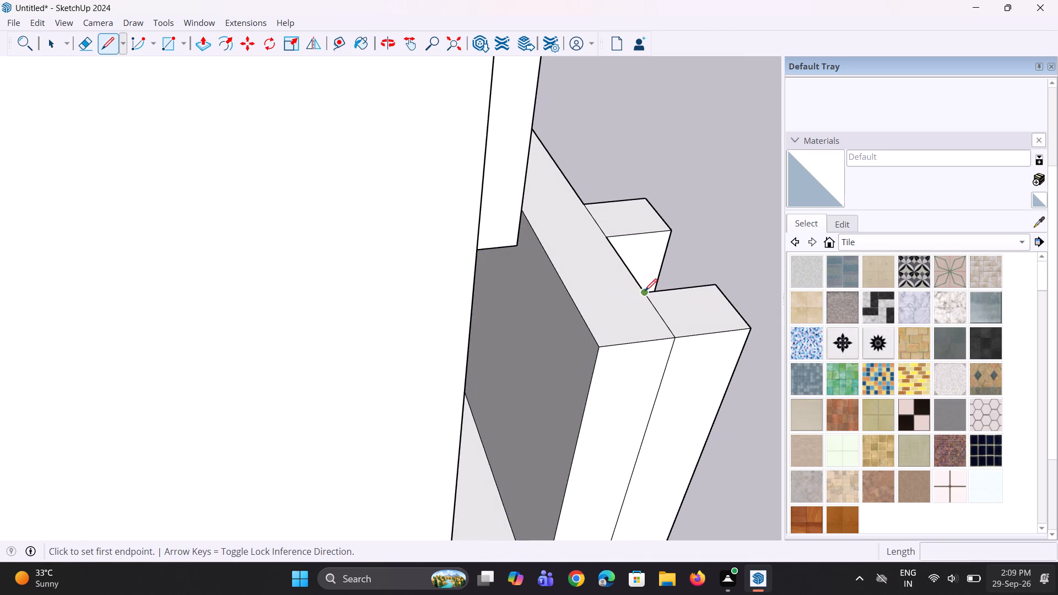
click(646, 290)
click(571, 305)
middle_drag(612, 339, 613, 339)
middle_drag(613, 339, 656, 324)
click(580, 283)
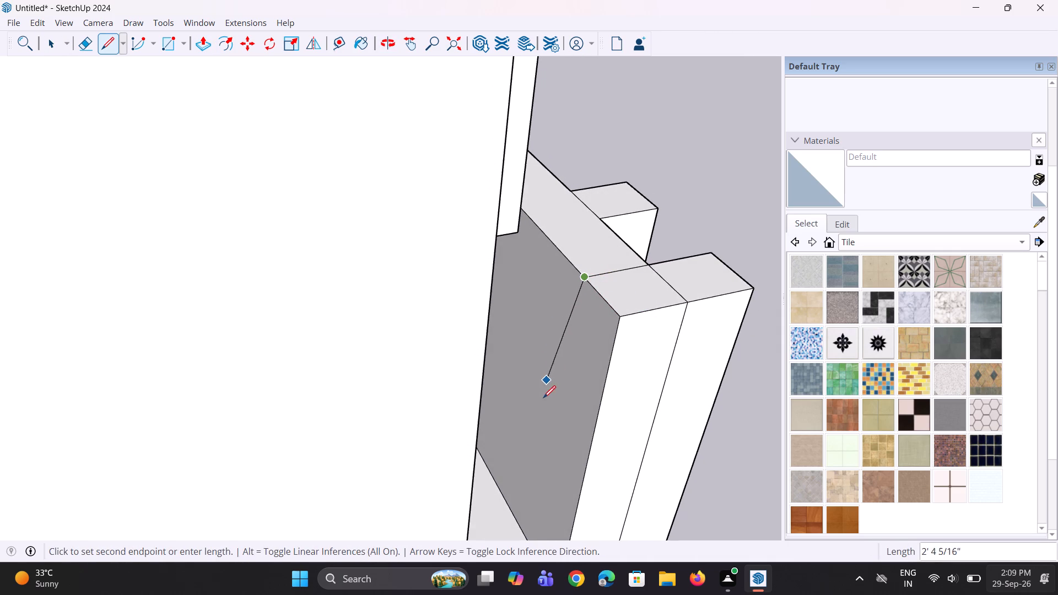
scroll(566, 453, down, 4)
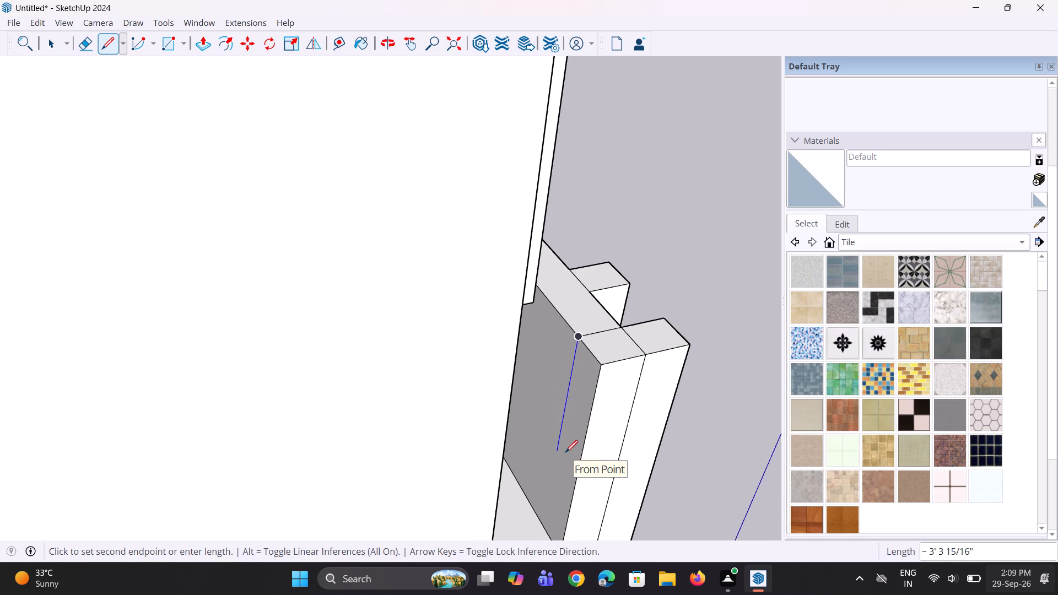
click(547, 525)
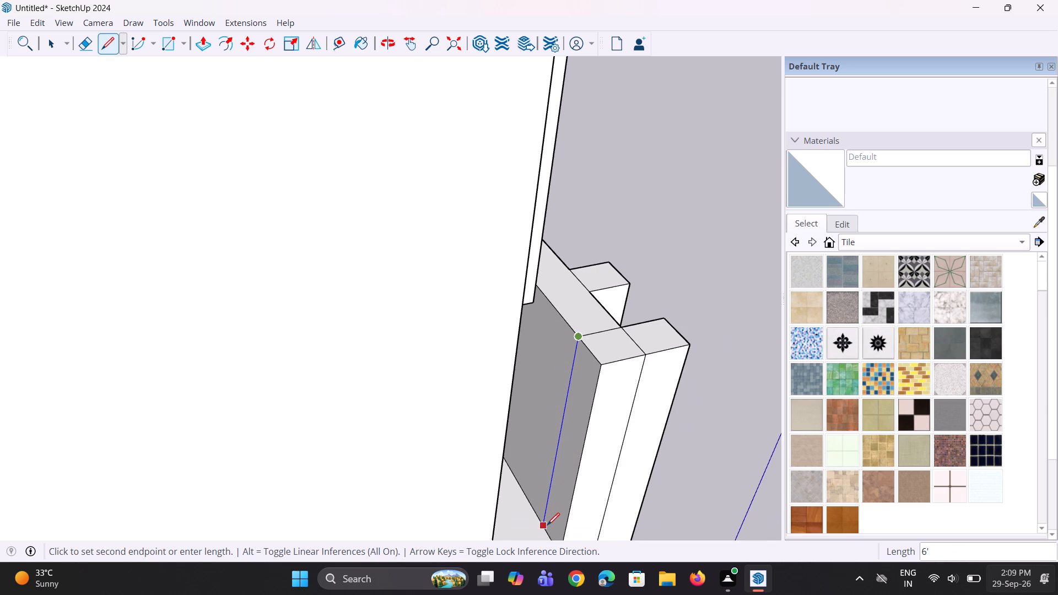
Push/Pull the marked-off inner face of the corner block about 1' 4 3/16" across the house's side wall.
key(p)
click(570, 459)
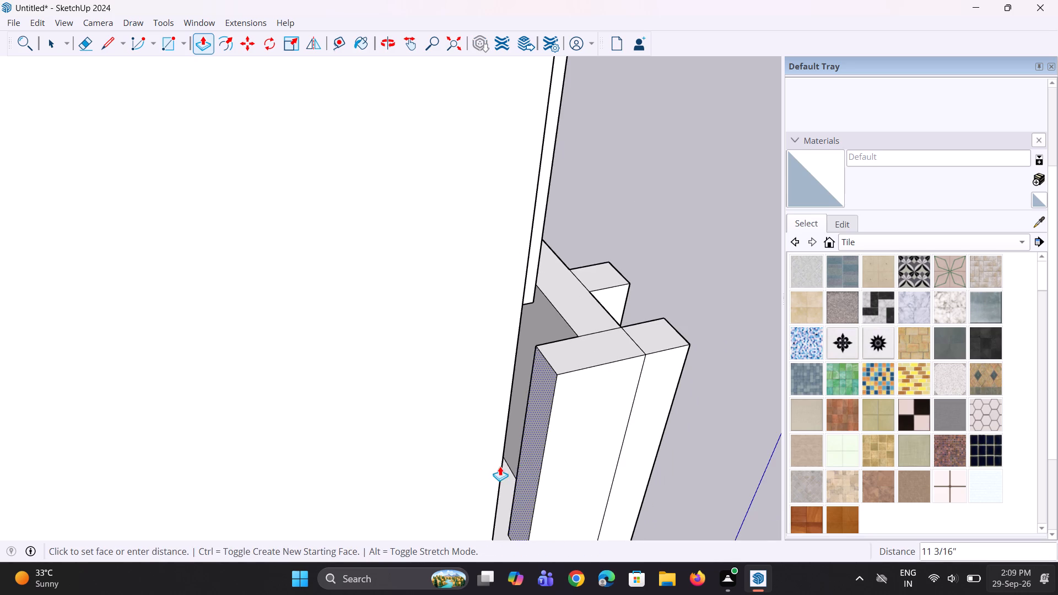
click(483, 464)
Examine the extended corner block and the low wall within the whole front elevation.
middle_drag(582, 430, 420, 417)
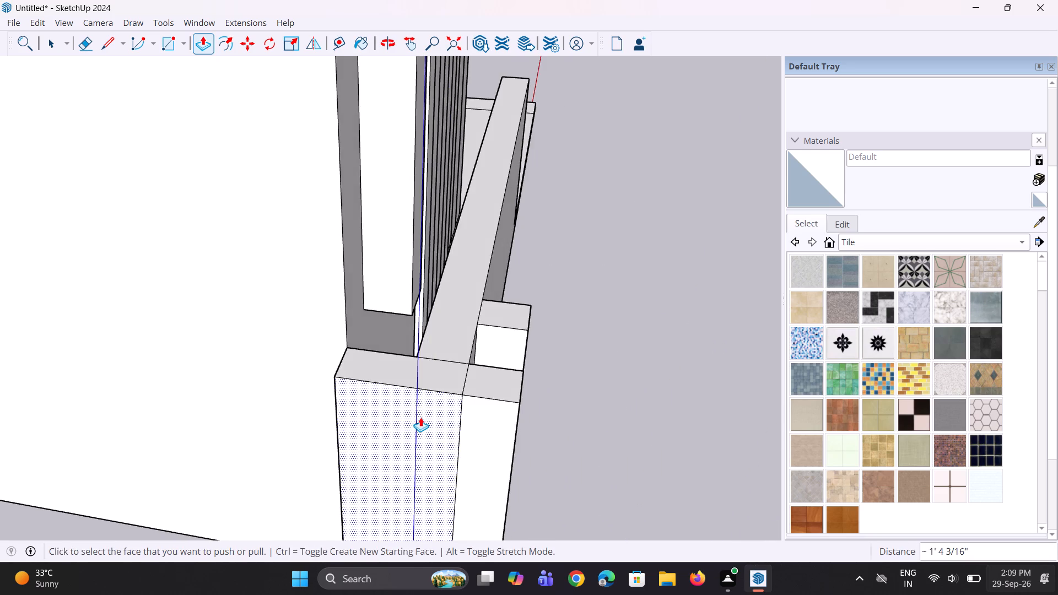
scroll(420, 417, down, 5)
middle_drag(446, 423, 388, 418)
key(space)
key(space)
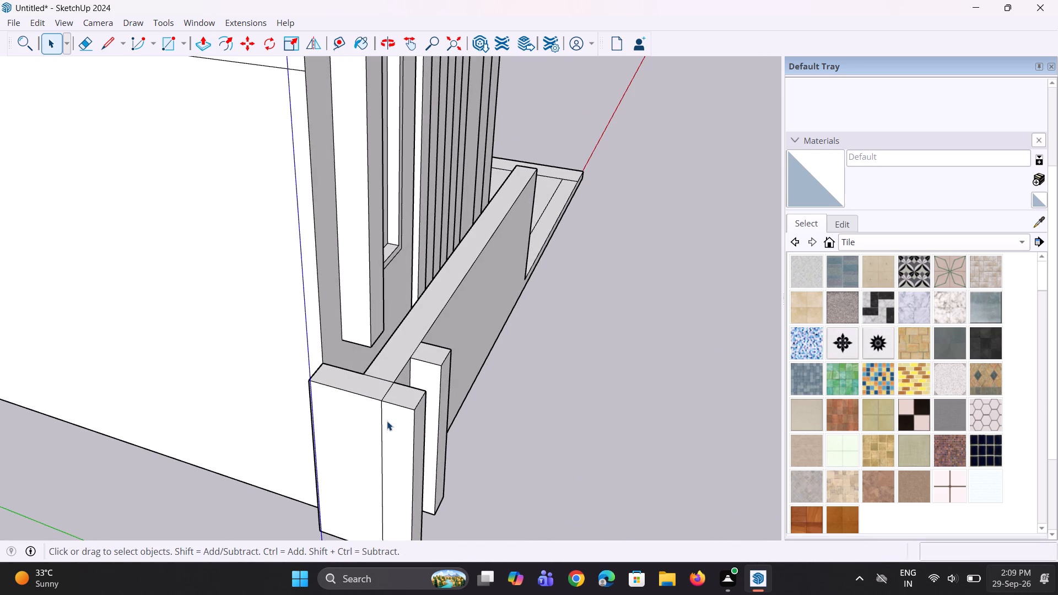
scroll(396, 430, down, 5)
middle_drag(438, 424, 197, 410)
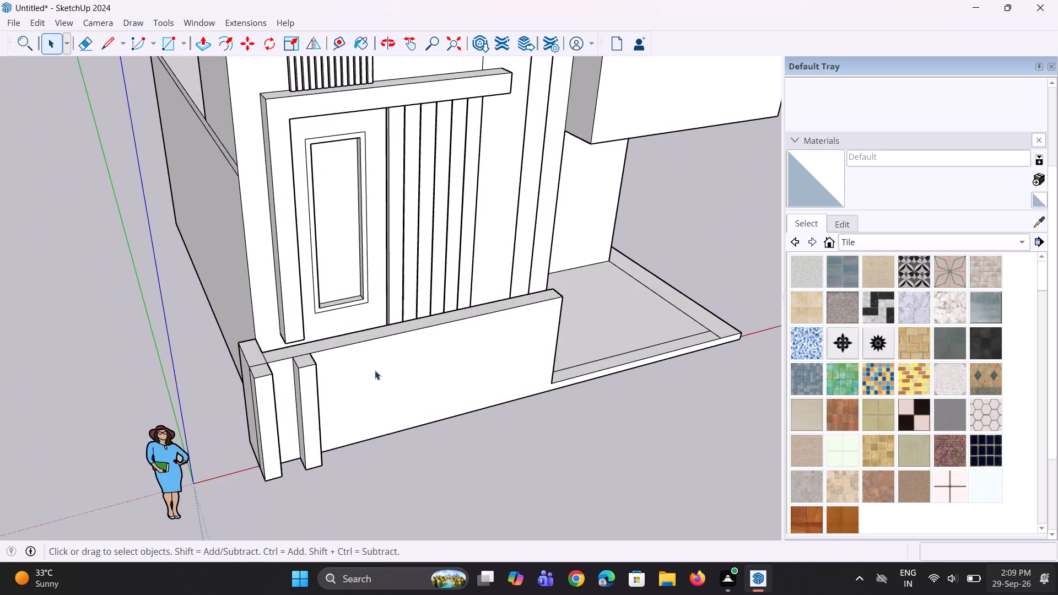
middle_drag(379, 371, 308, 322)
middle_drag(289, 374, 282, 293)
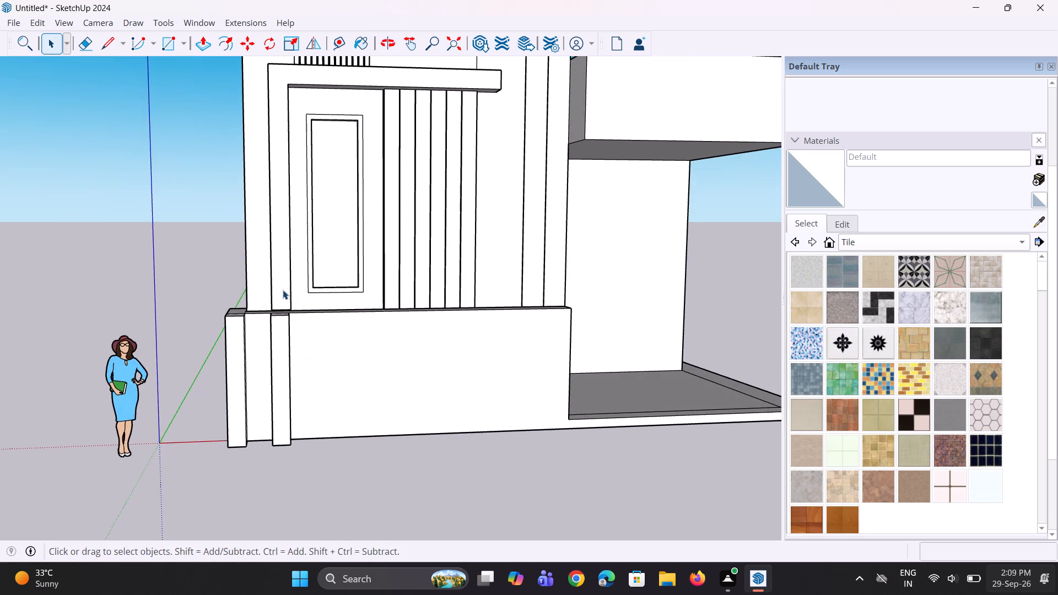
middle_drag(295, 360, 295, 322)
scroll(298, 329, down, 4)
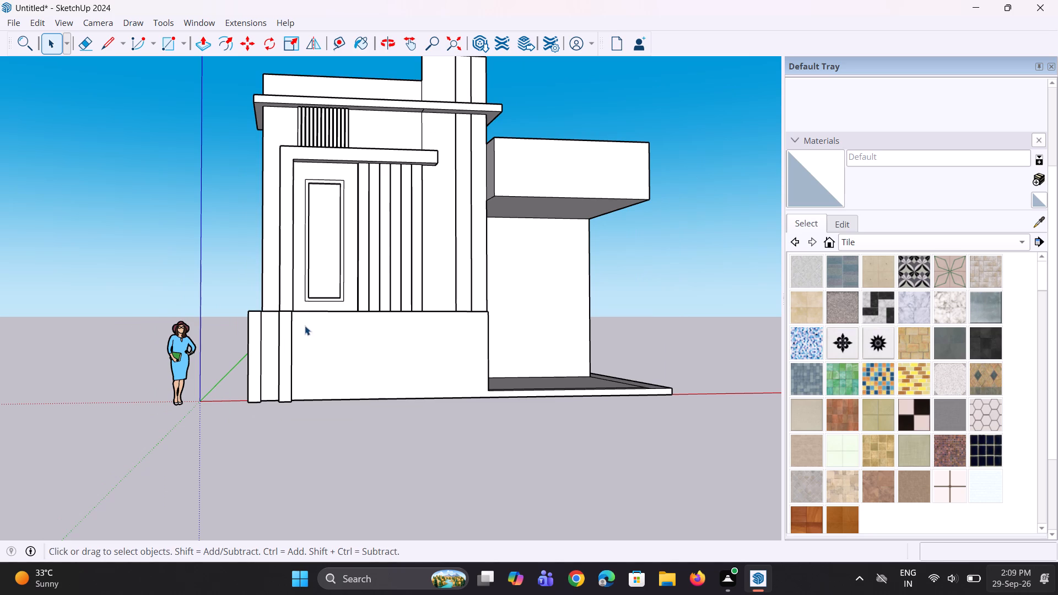
Draw a rectangle about 3' 4 11/16" by 1' along the low wall's top edge, starting at the original strip's top corner.
key(r)
middle_drag(300, 353, 254, 349)
scroll(290, 318, up, 5)
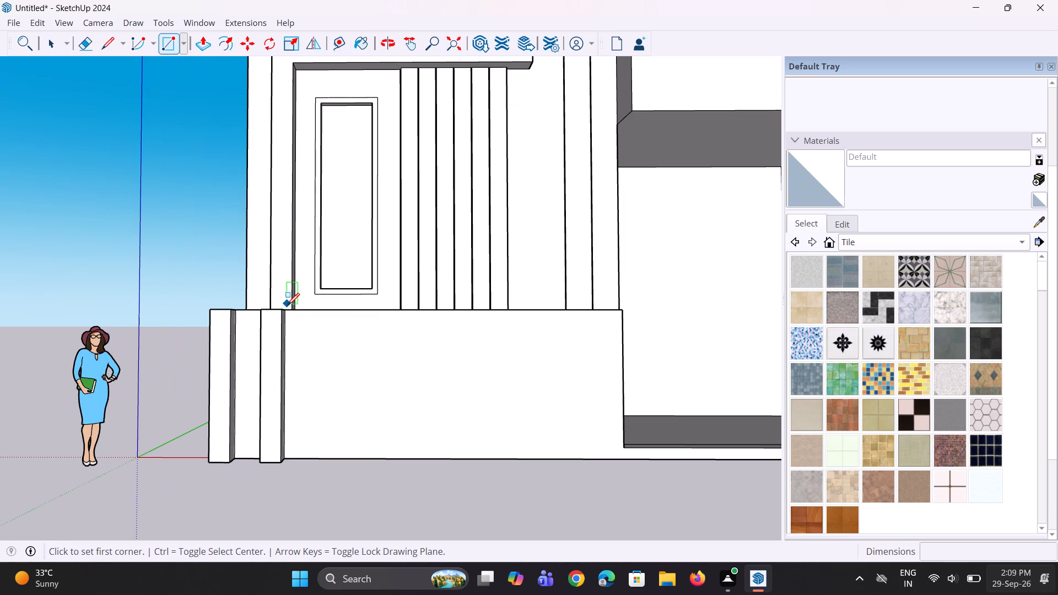
click(284, 312)
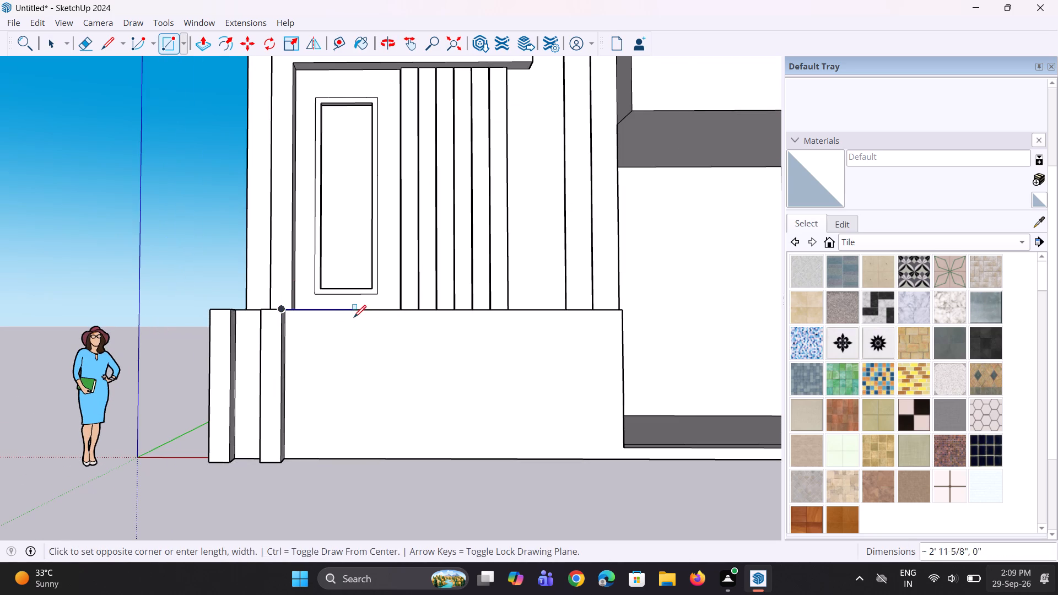
click(363, 312)
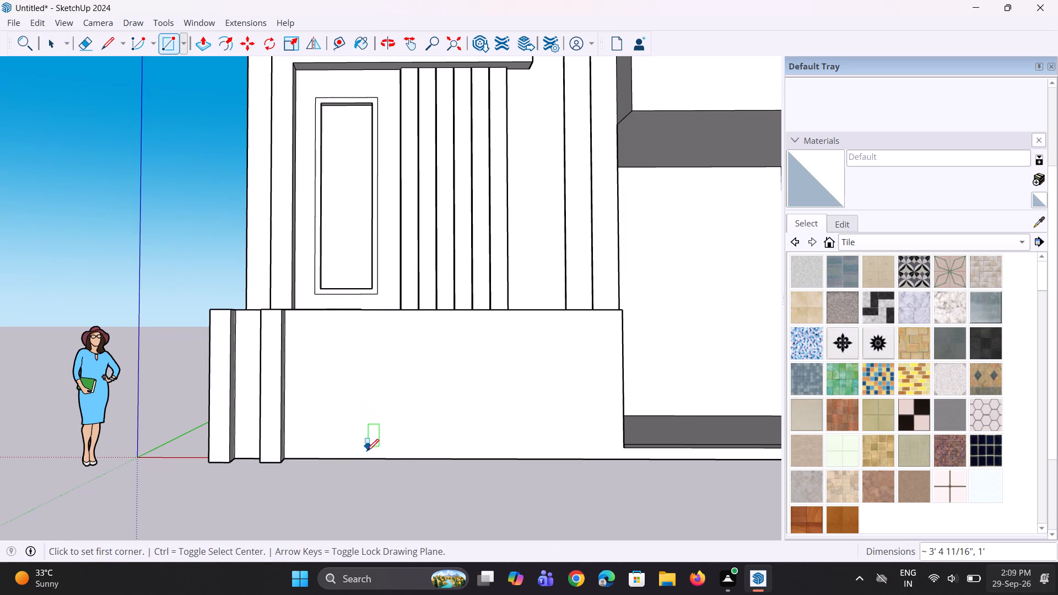
Draw a rectangle about 4' 6 3/16" by 6' 6" on the low wall's face, from the inner strip's base to the top edge.
key(space)
key(space)
middle_drag(340, 446, 338, 477)
key(r)
scroll(314, 453, up, 2)
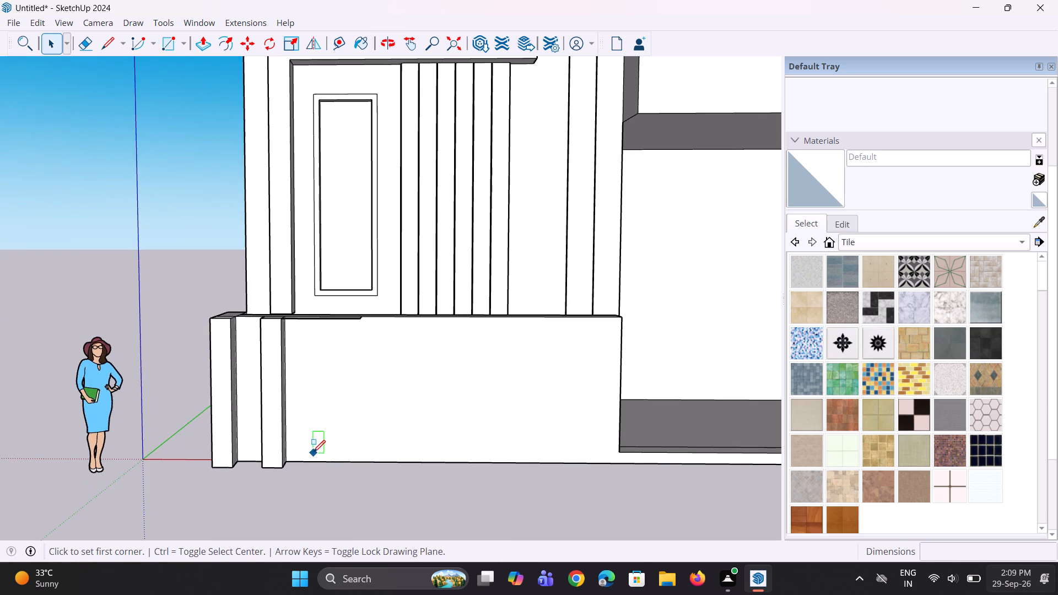
scroll(313, 452, up, 4)
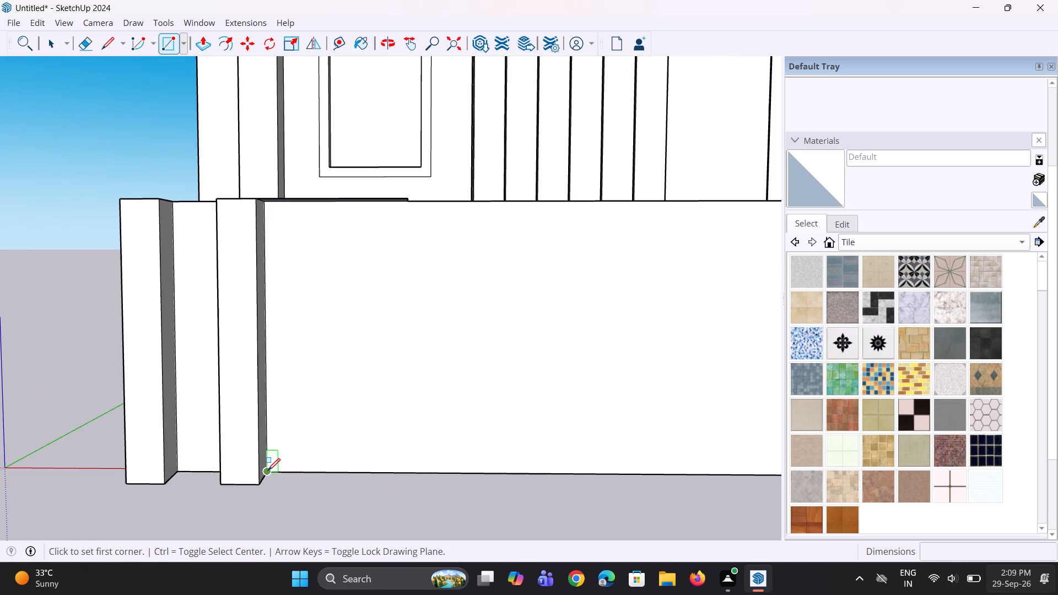
click(268, 470)
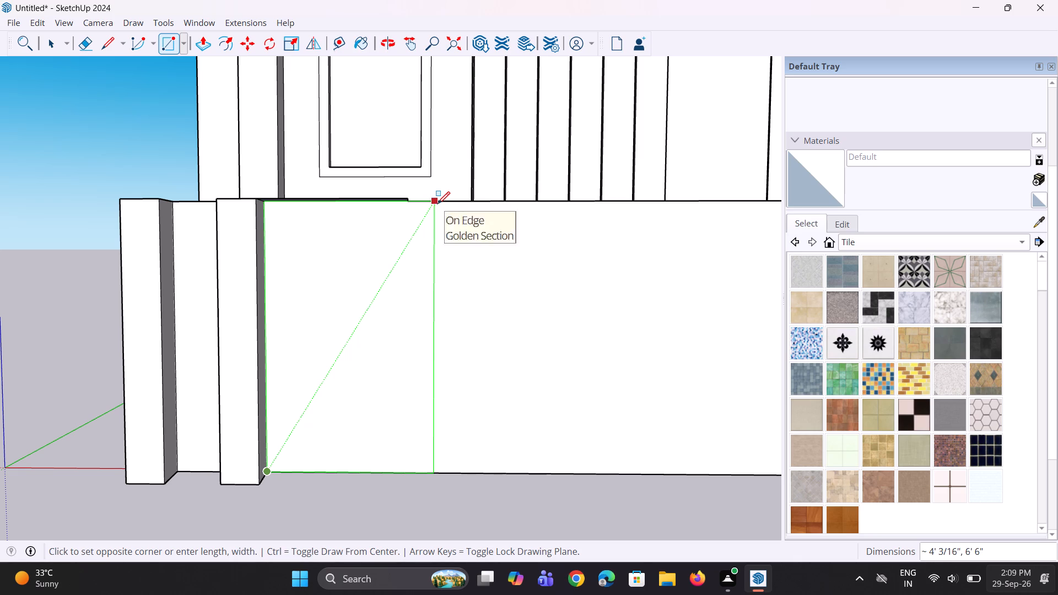
click(456, 202)
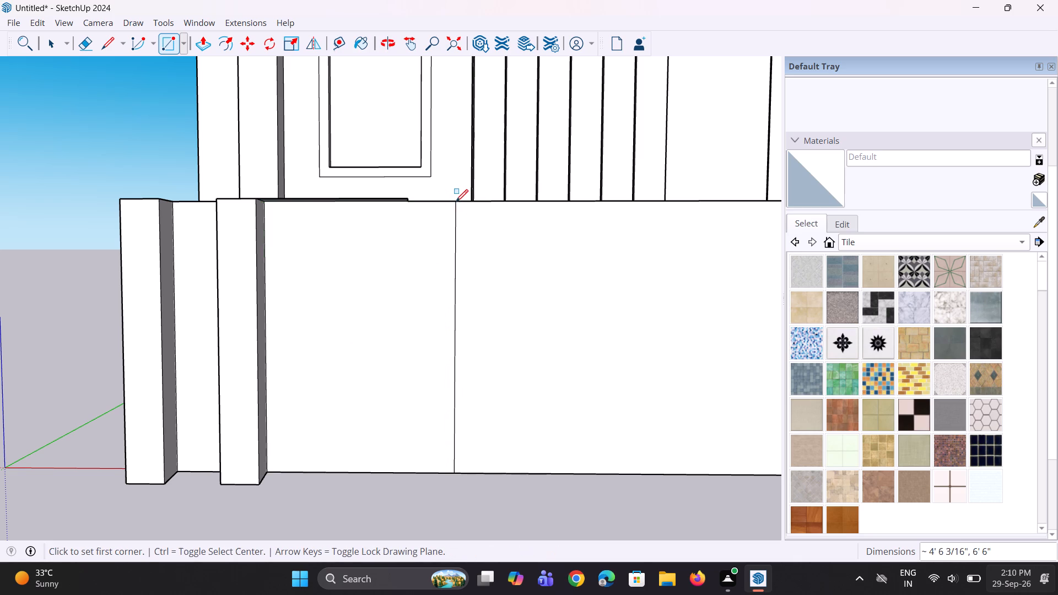
Copy the new rectangular panel about 10' 2 3/4" along the low wall so it ends at the wall's far end.
scroll(390, 320, down, 9)
middle_drag(395, 334, 407, 343)
scroll(424, 339, up, 3)
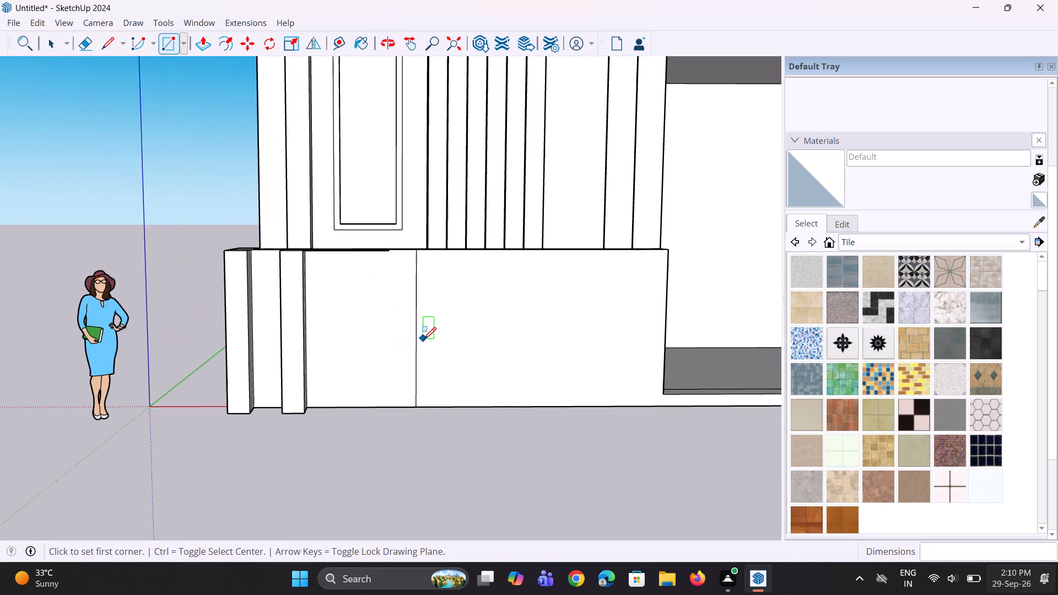
key(space)
click(403, 339)
key(m)
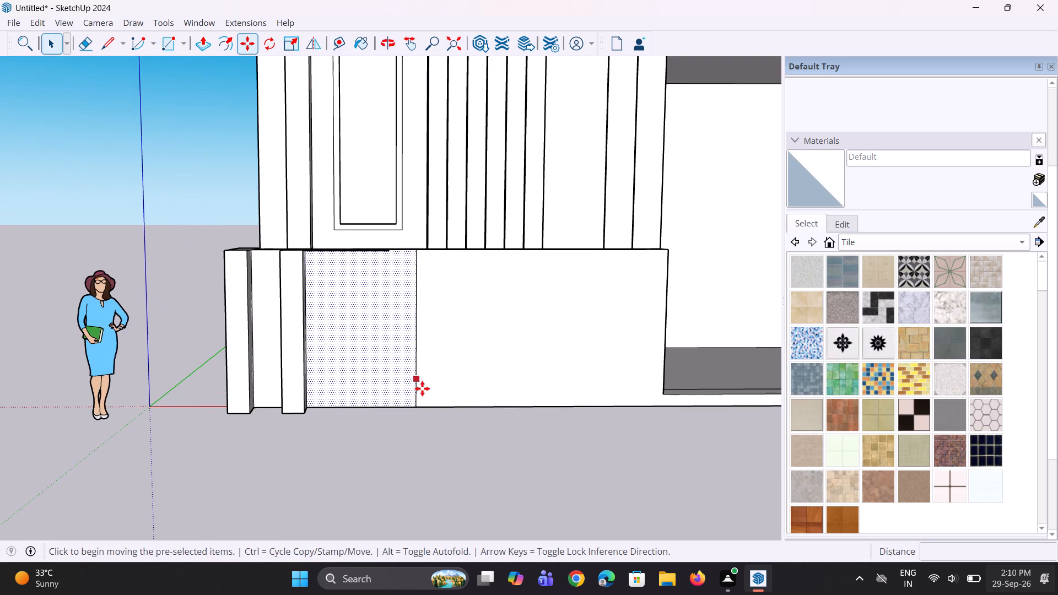
key(space)
key(space)
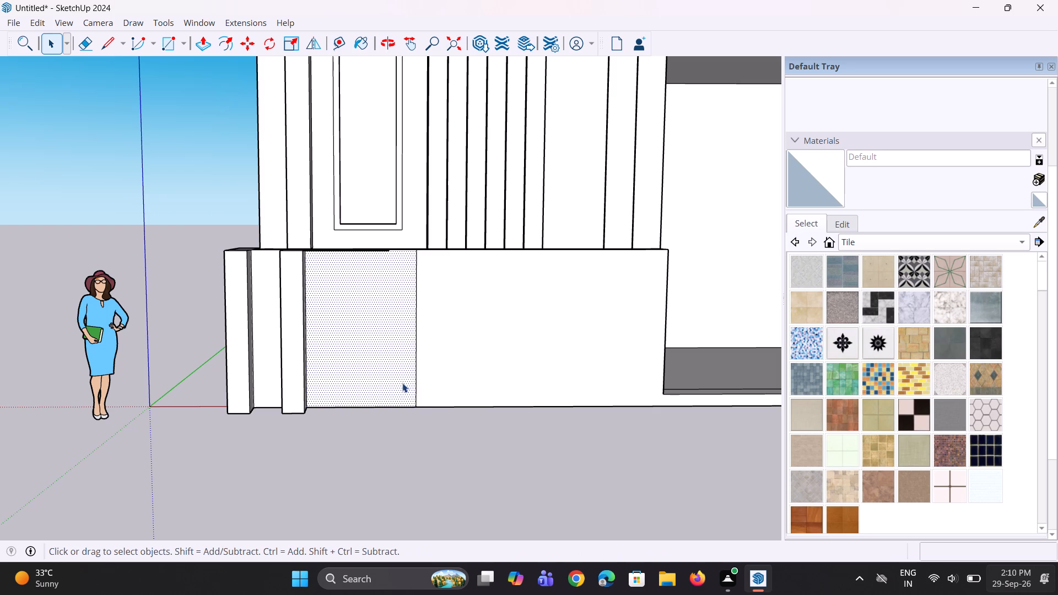
key(m)
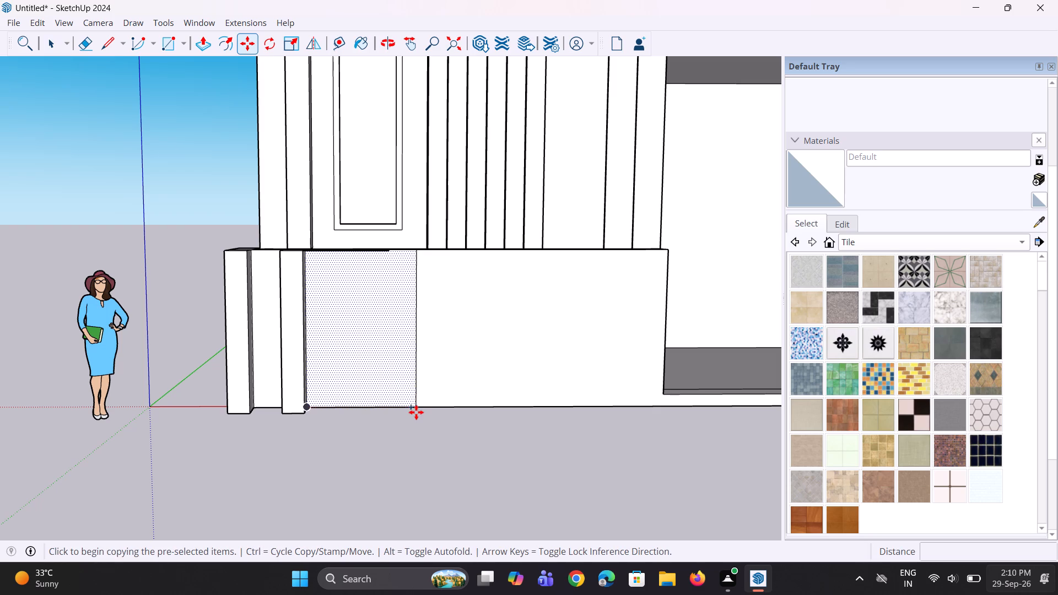
click(416, 410)
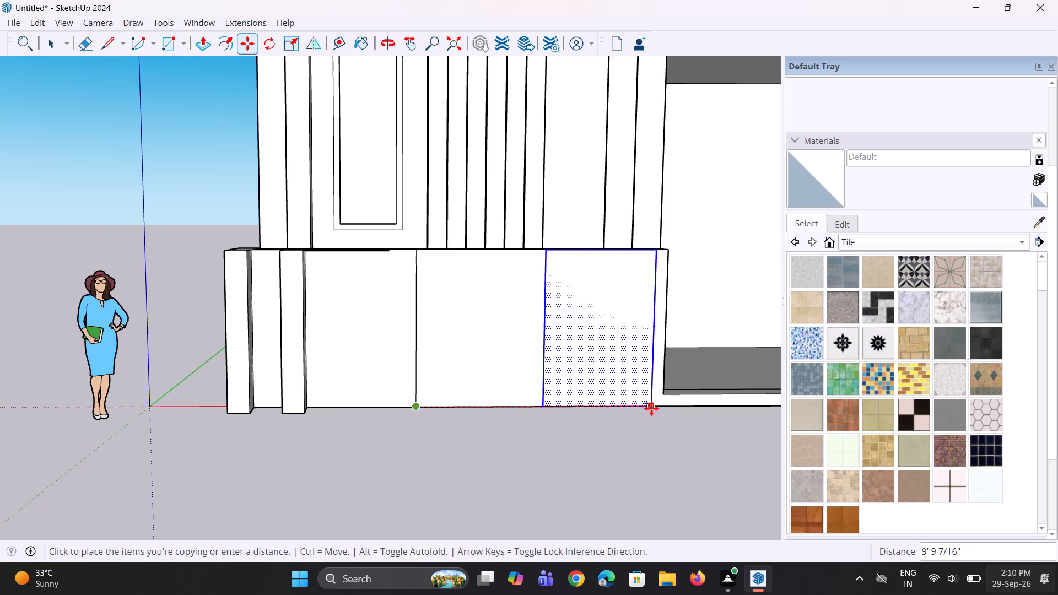
middle_drag(632, 403, 430, 456)
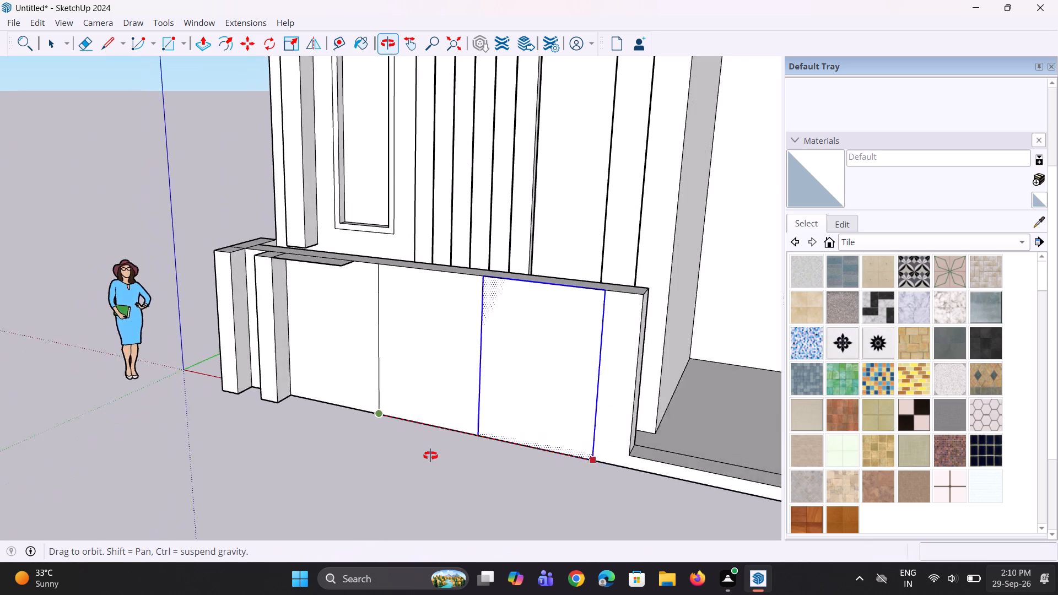
middle_drag(430, 456, 454, 435)
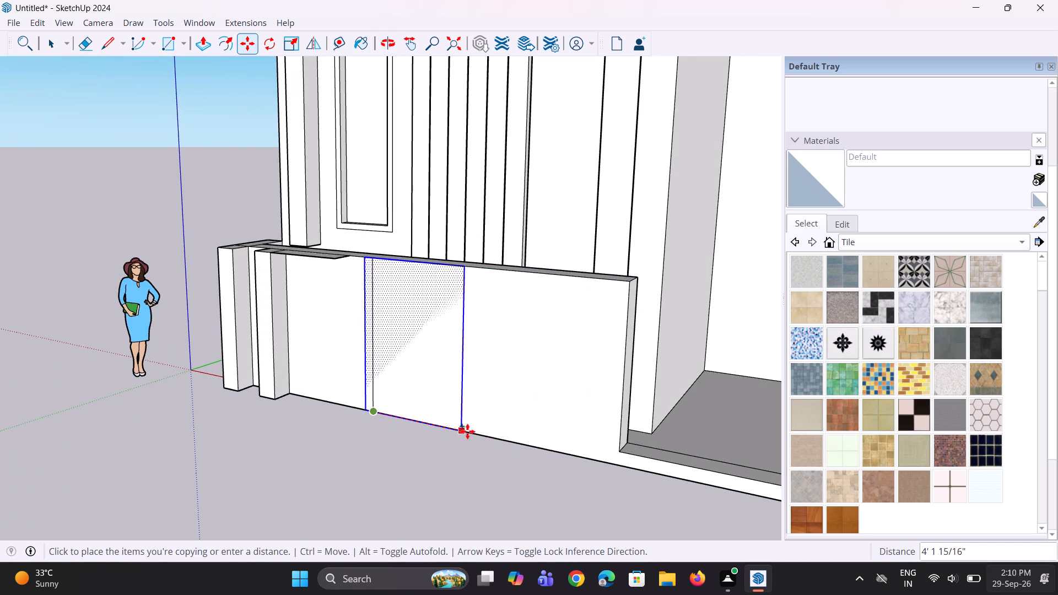
click(619, 458)
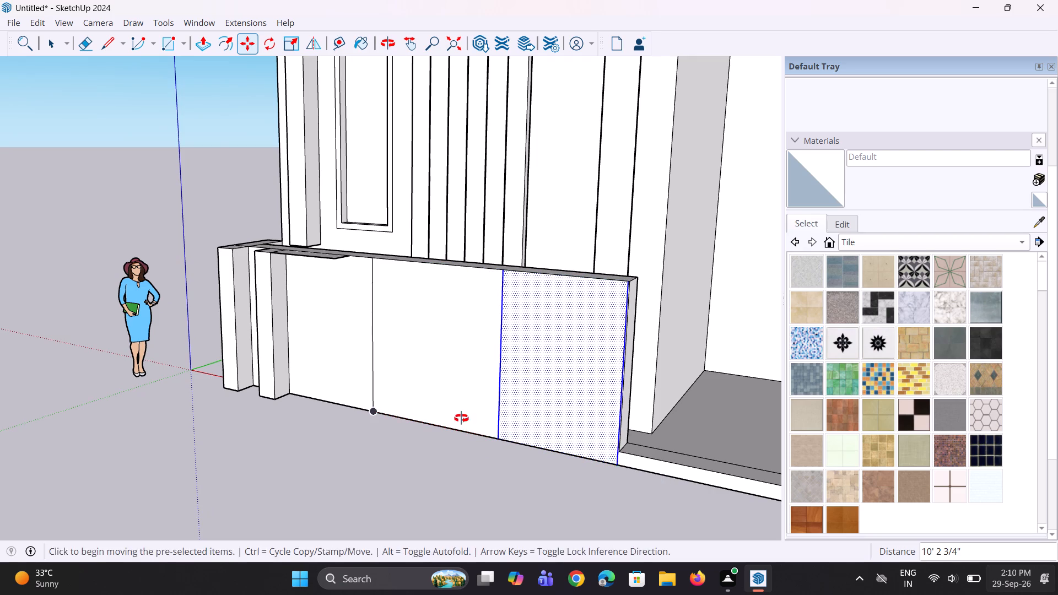
middle_drag(461, 418, 537, 405)
scroll(526, 390, down, 4)
key(space)
key(space)
click(481, 449)
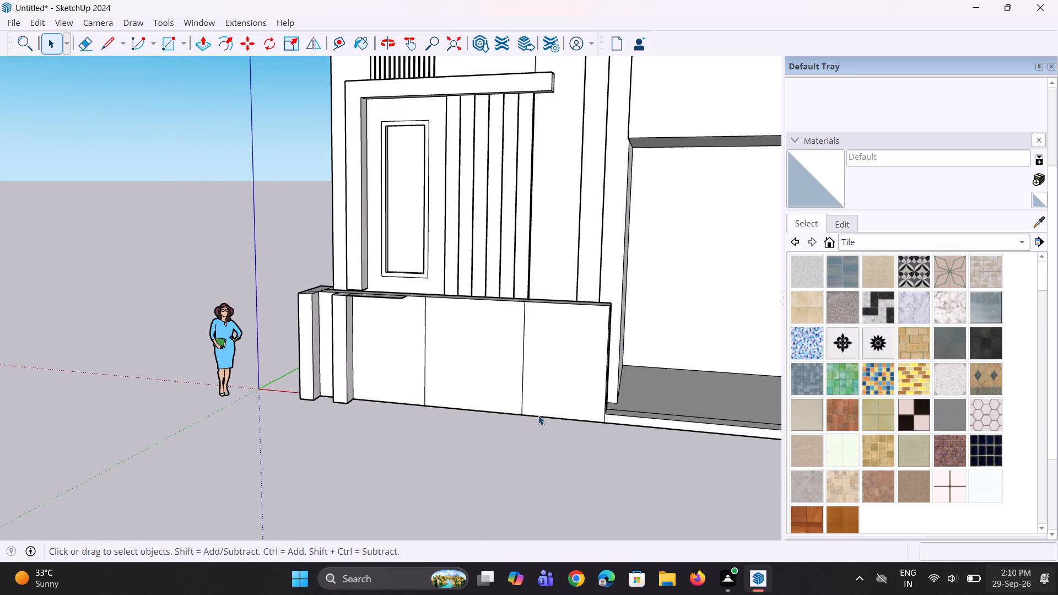
Examine the low wall's panel divisions within the whole house front from several angles.
middle_drag(549, 411, 585, 403)
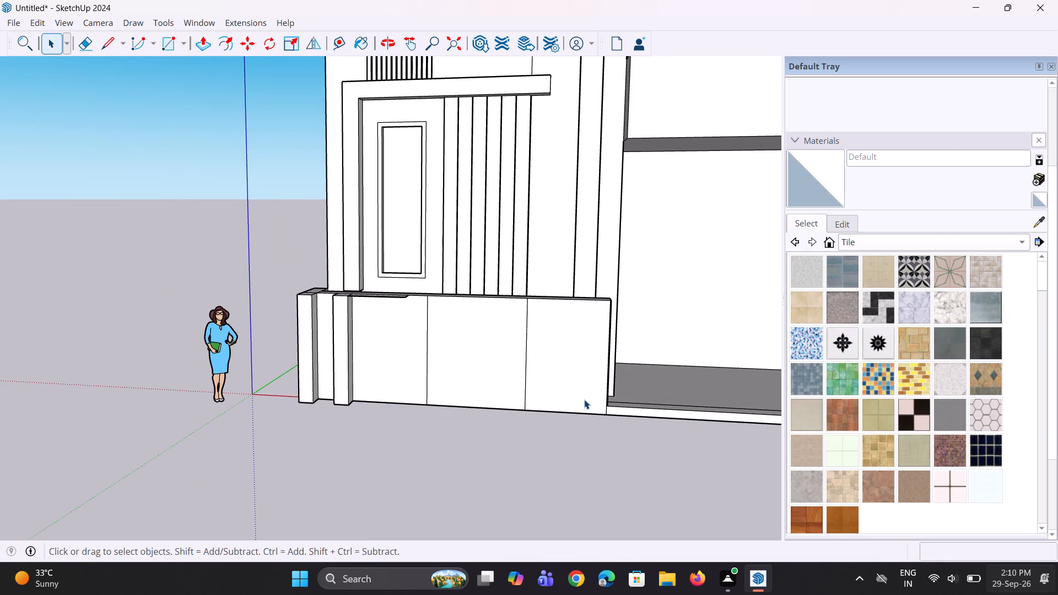
scroll(594, 385, down, 4)
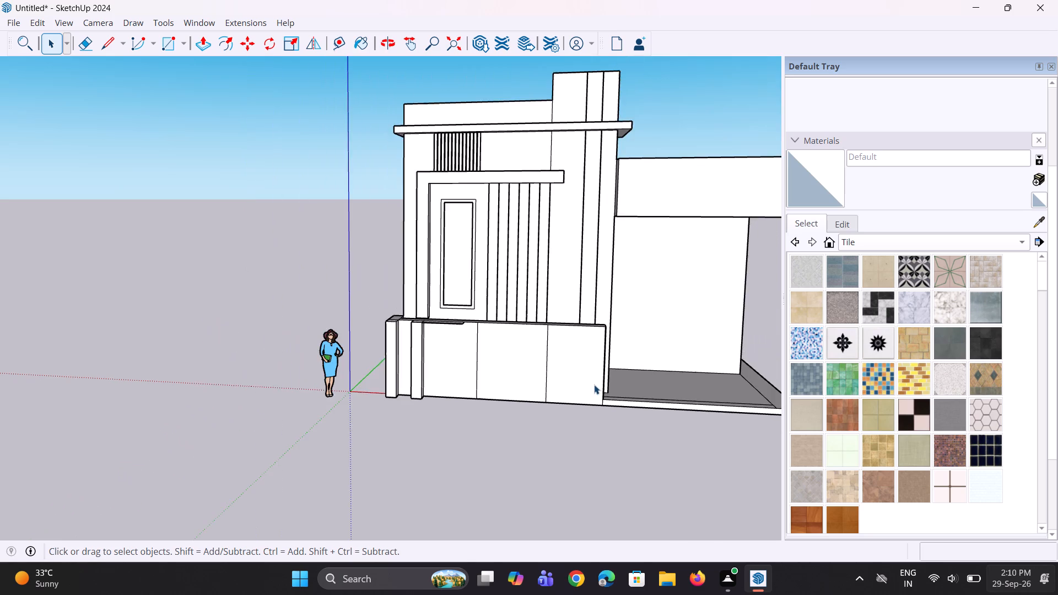
middle_drag(592, 385, 381, 424)
scroll(483, 387, down, 3)
middle_drag(488, 387, 504, 398)
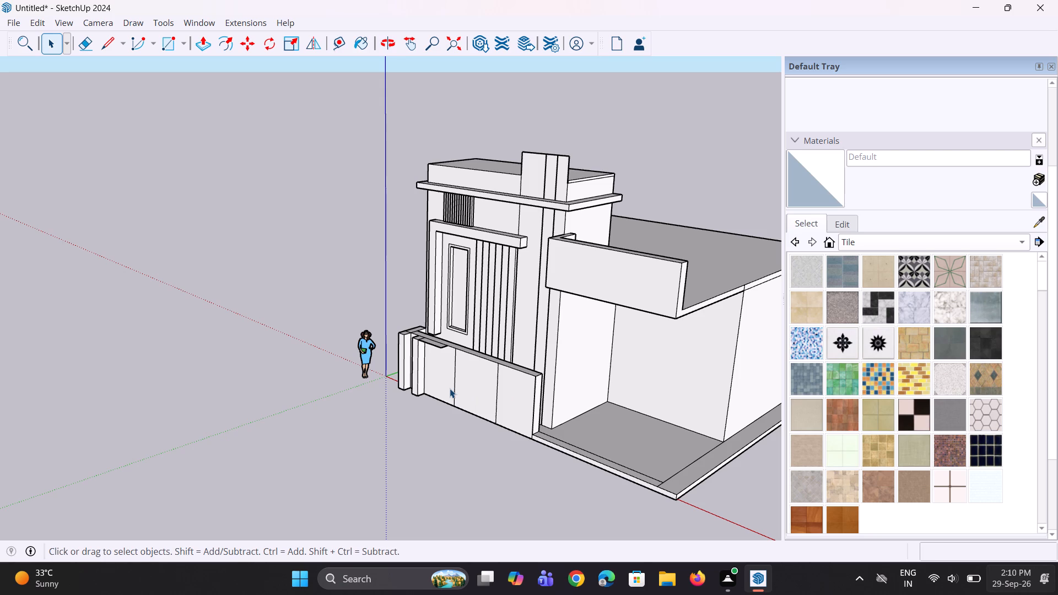
scroll(478, 420, down, 1)
middle_drag(478, 420, 536, 407)
scroll(517, 407, up, 1)
middle_drag(517, 407, 565, 400)
scroll(510, 403, up, 1)
middle_drag(509, 403, 539, 399)
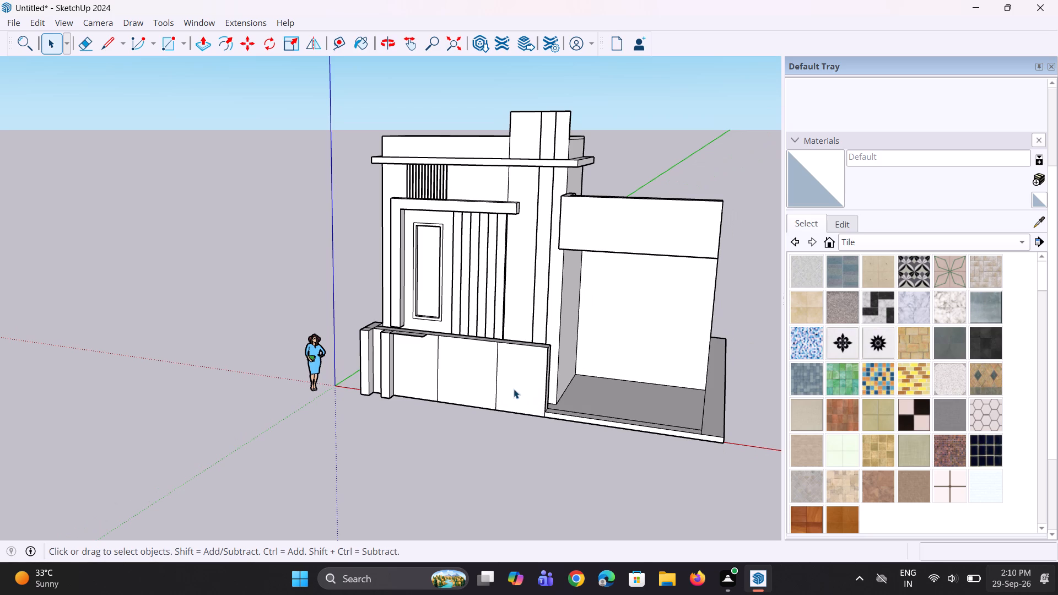
middle_drag(484, 397, 520, 391)
Move the low wall's first dividing line about 7 7/8" away from the corner strips.
scroll(422, 376, up, 5)
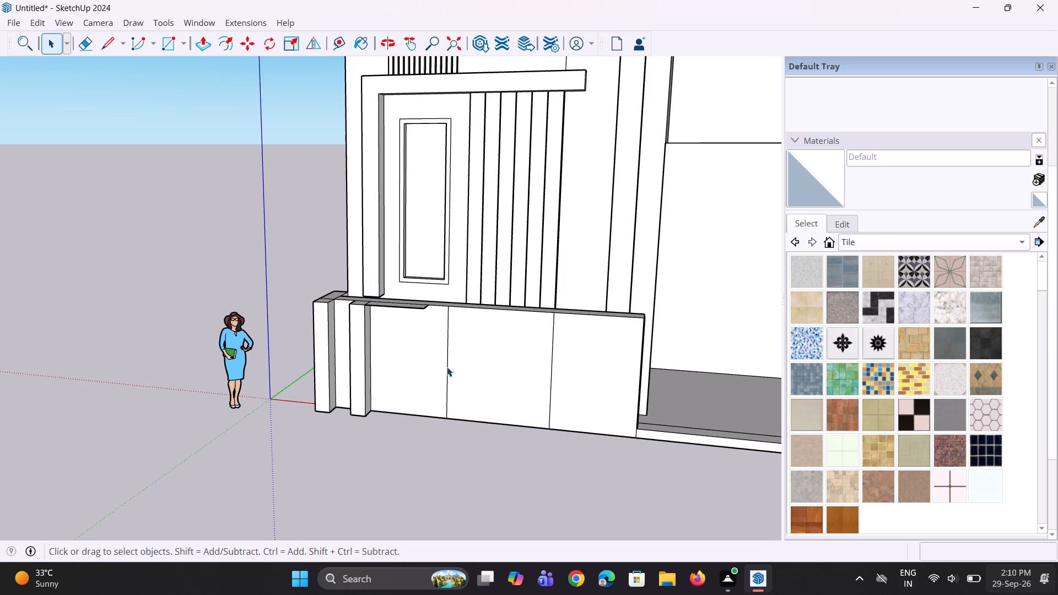
click(447, 367)
middle_drag(452, 391, 490, 390)
key(m)
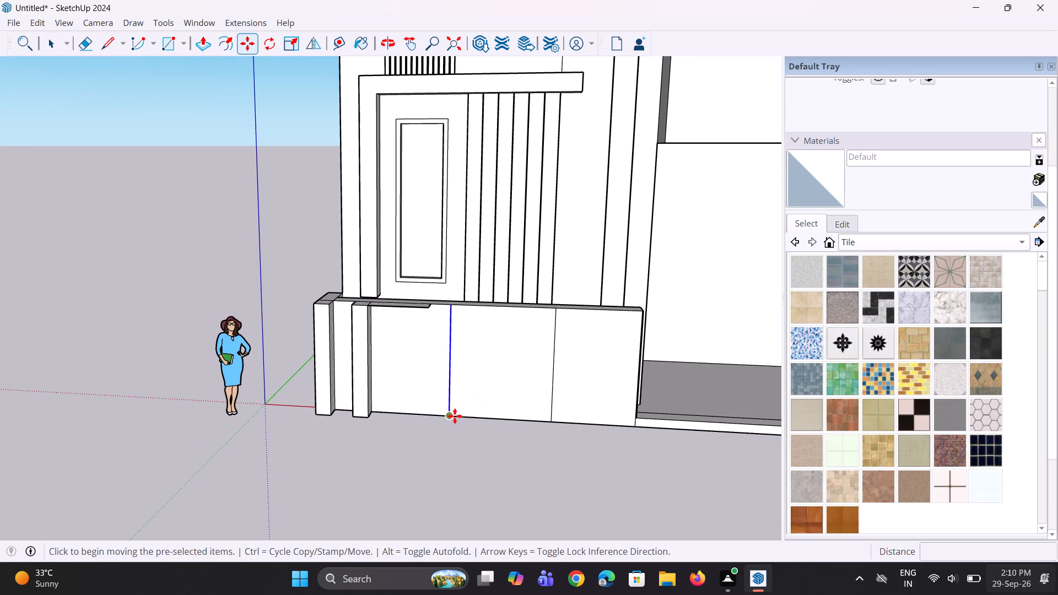
click(451, 416)
click(461, 416)
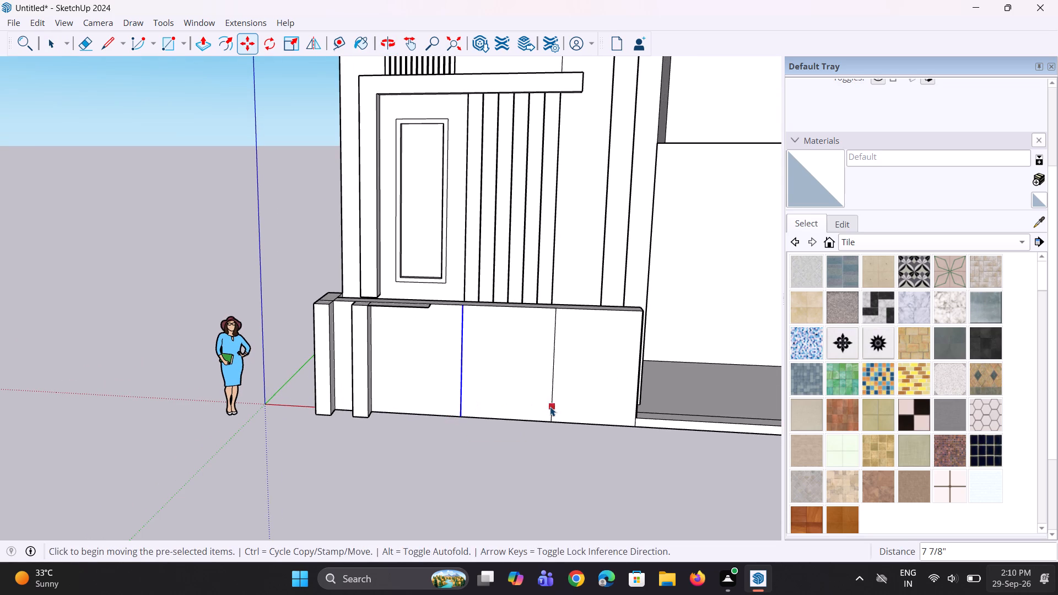
Move the low wall's second dividing line about 8 7/16" towards the first dividing line.
key(space)
click(550, 405)
key(m)
click(549, 421)
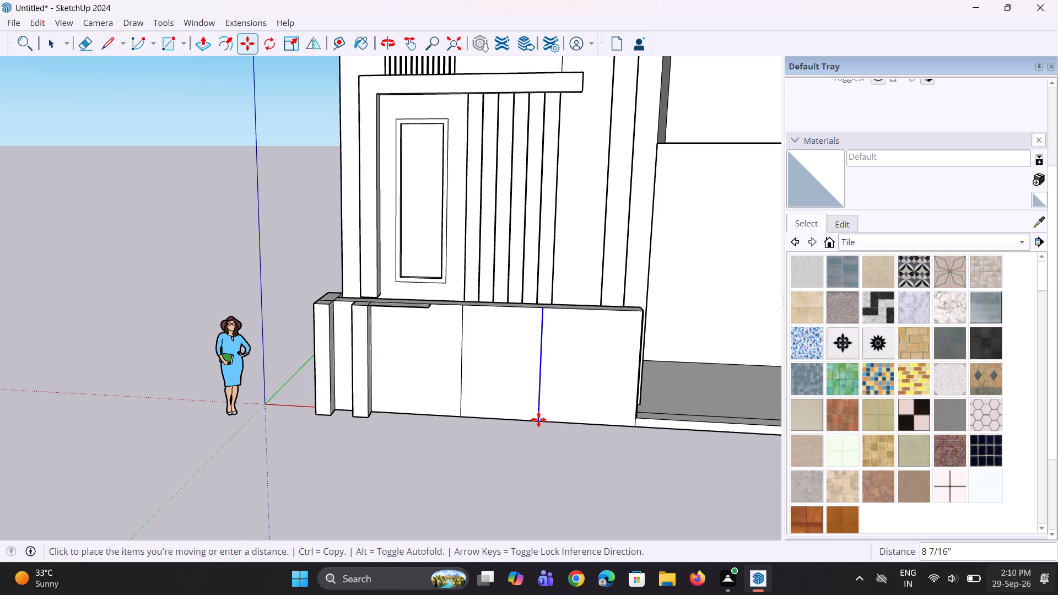
click(538, 419)
key(space)
key(space)
click(507, 461)
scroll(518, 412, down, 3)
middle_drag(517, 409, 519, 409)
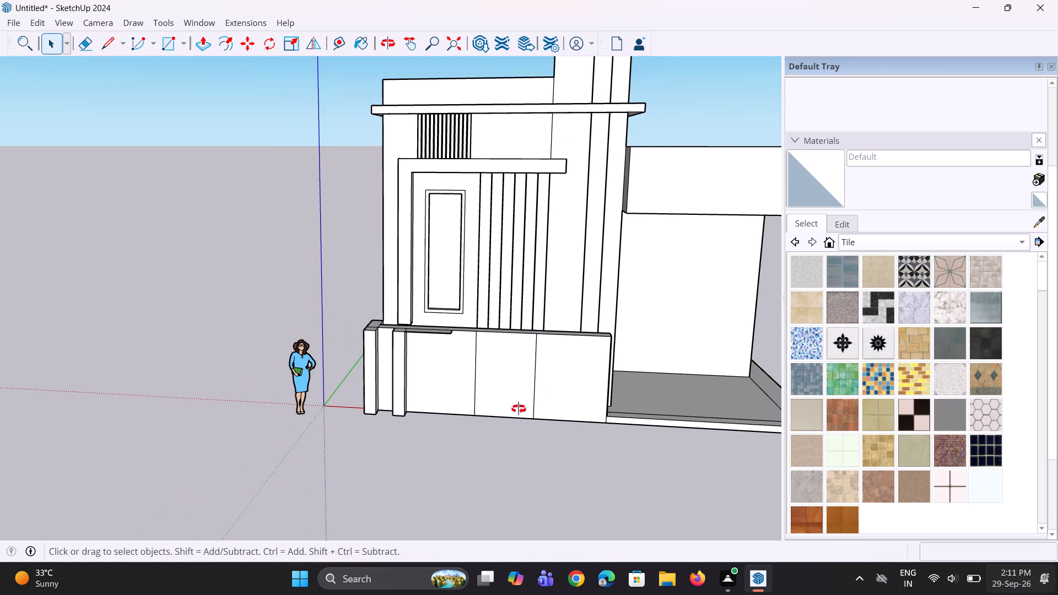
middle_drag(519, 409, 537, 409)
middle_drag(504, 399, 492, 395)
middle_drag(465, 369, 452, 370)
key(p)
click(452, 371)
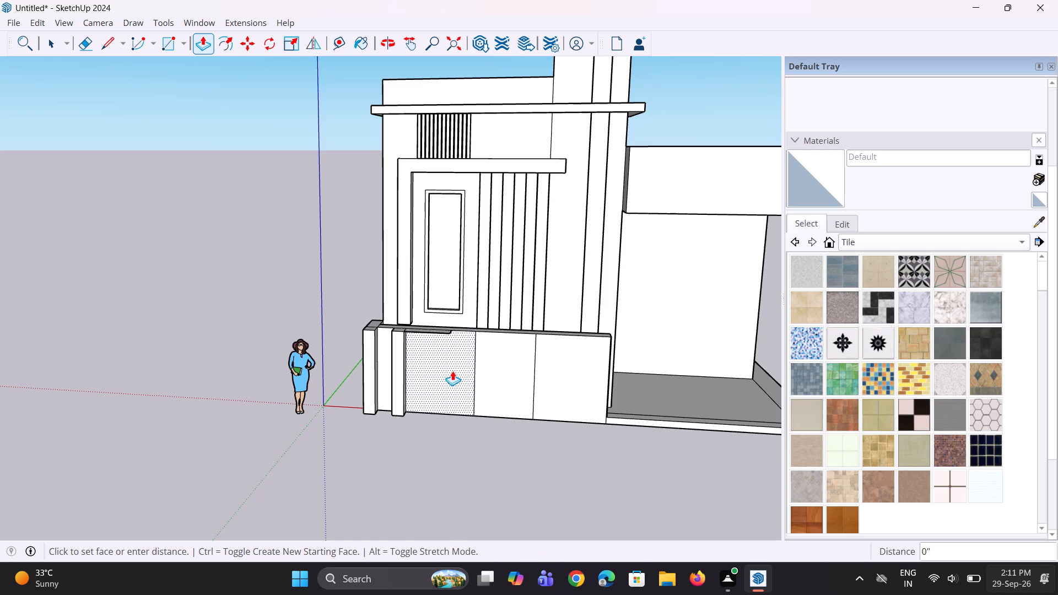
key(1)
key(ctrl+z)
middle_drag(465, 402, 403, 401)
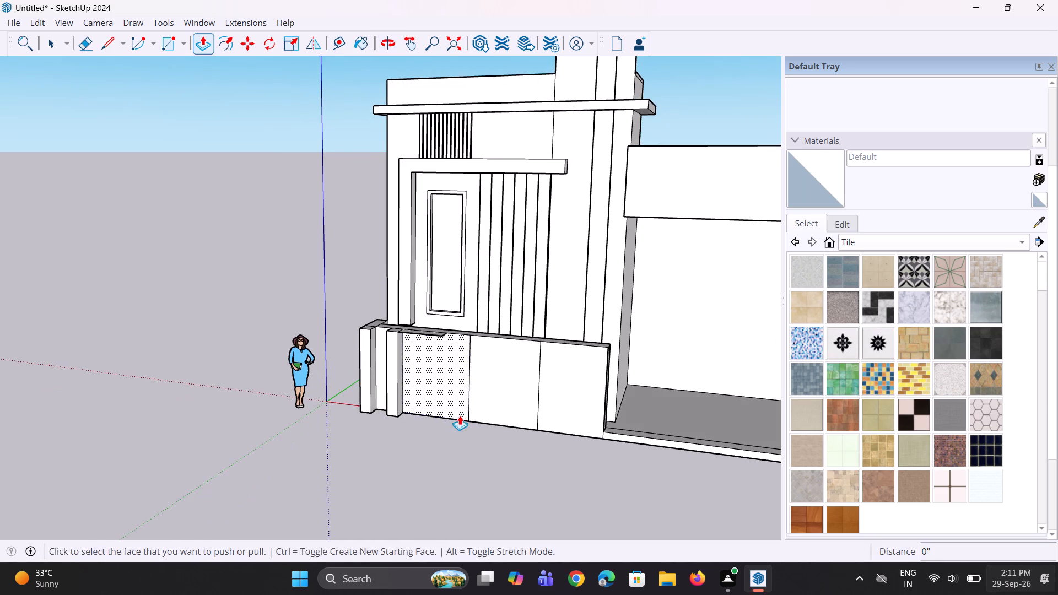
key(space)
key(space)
Move the low wall's second dividing line about 7 5/8" closer to the first dividing line.
middle_drag(532, 425, 543, 428)
scroll(537, 430, up, 2)
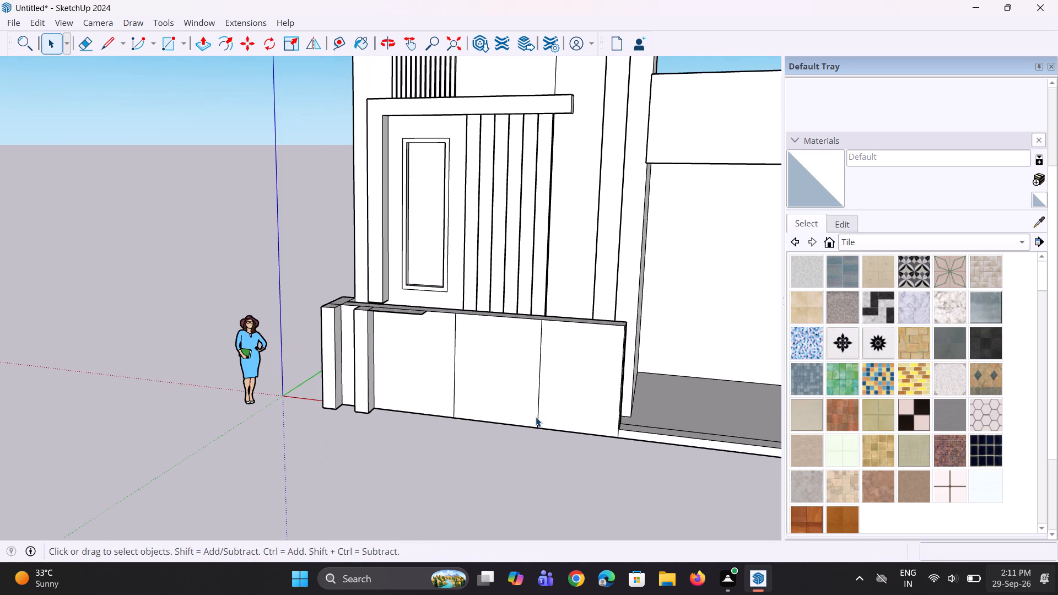
click(536, 418)
click(538, 421)
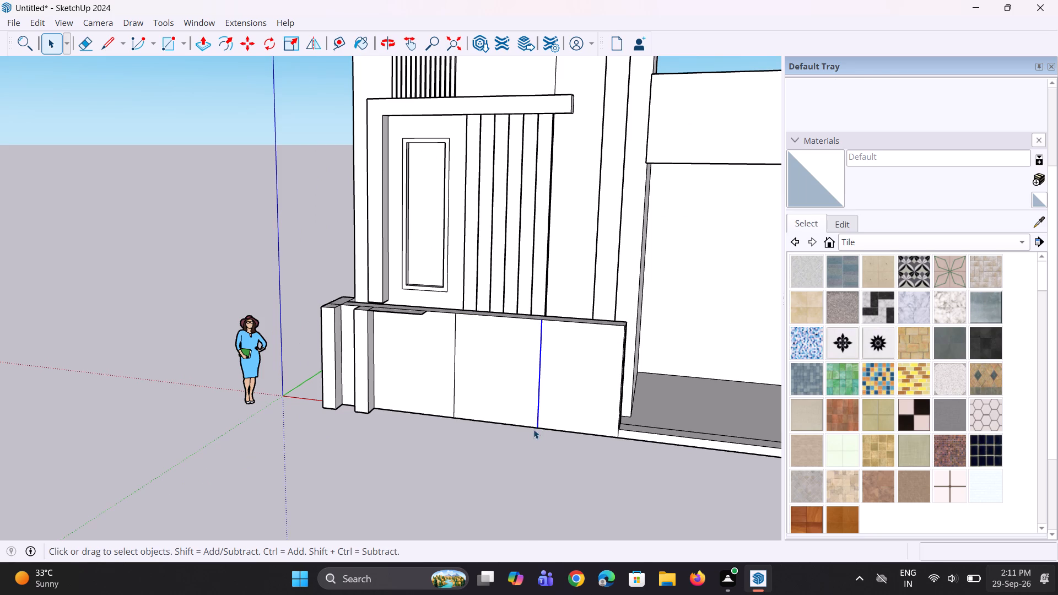
key(m)
click(533, 428)
click(527, 425)
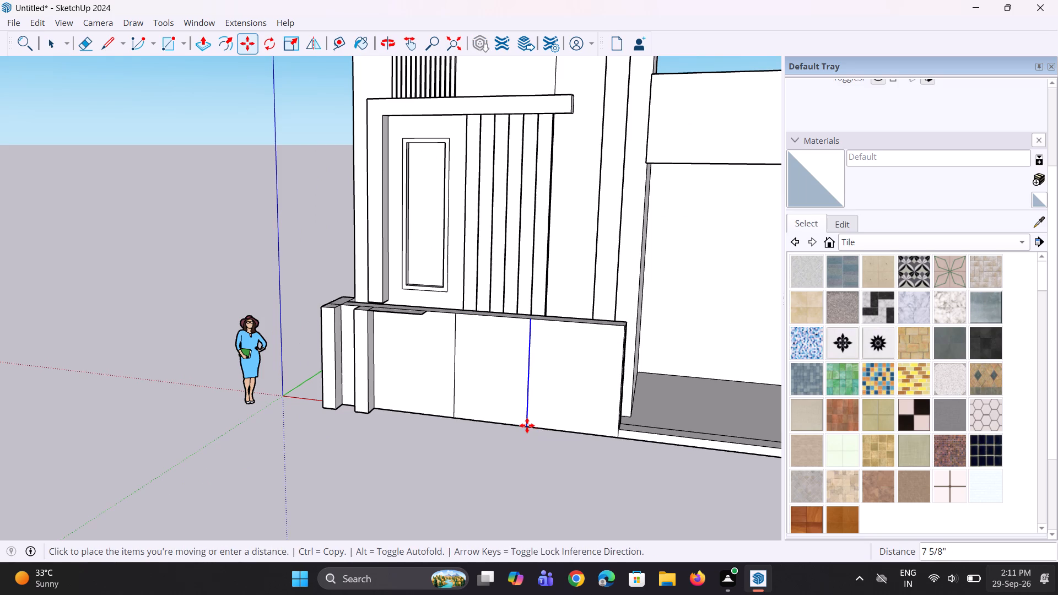
key(space)
key(space)
Push/Pull the low wall's first panel, next to the corner strips, outward by 1".
click(433, 396)
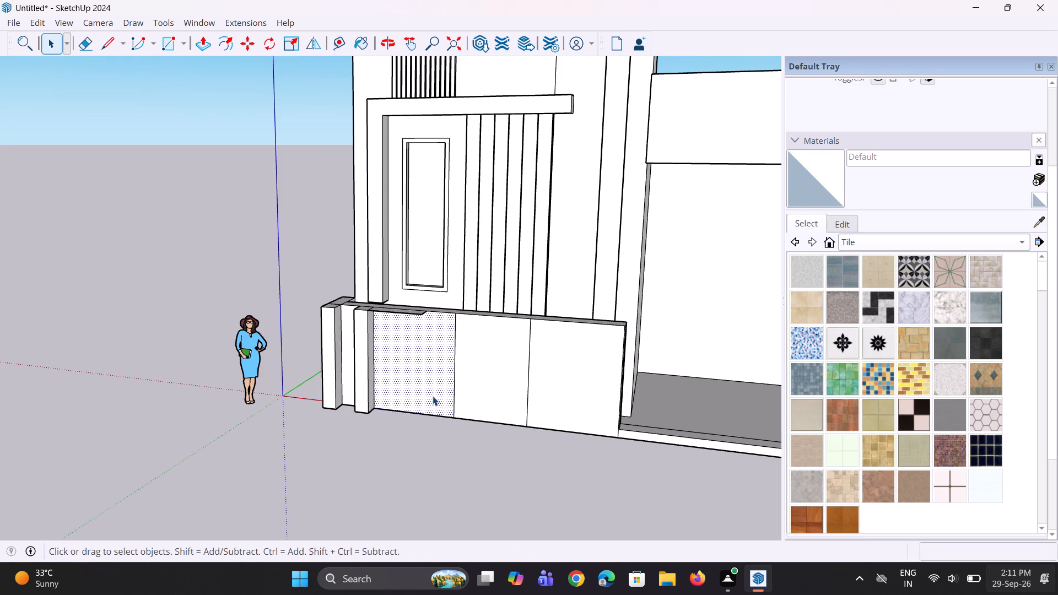
key(p)
middle_drag(449, 407, 404, 413)
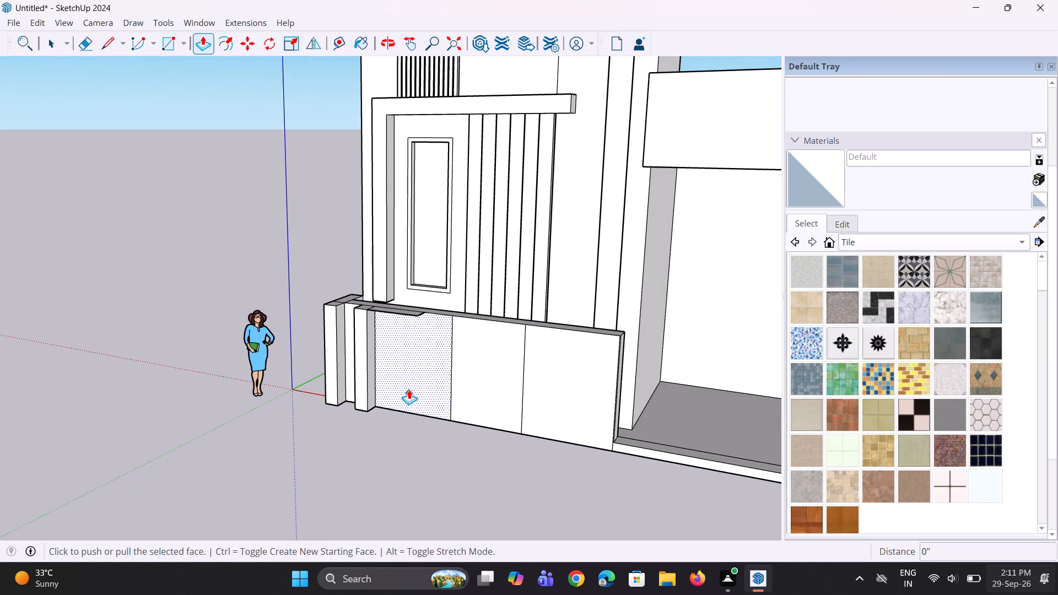
click(409, 390)
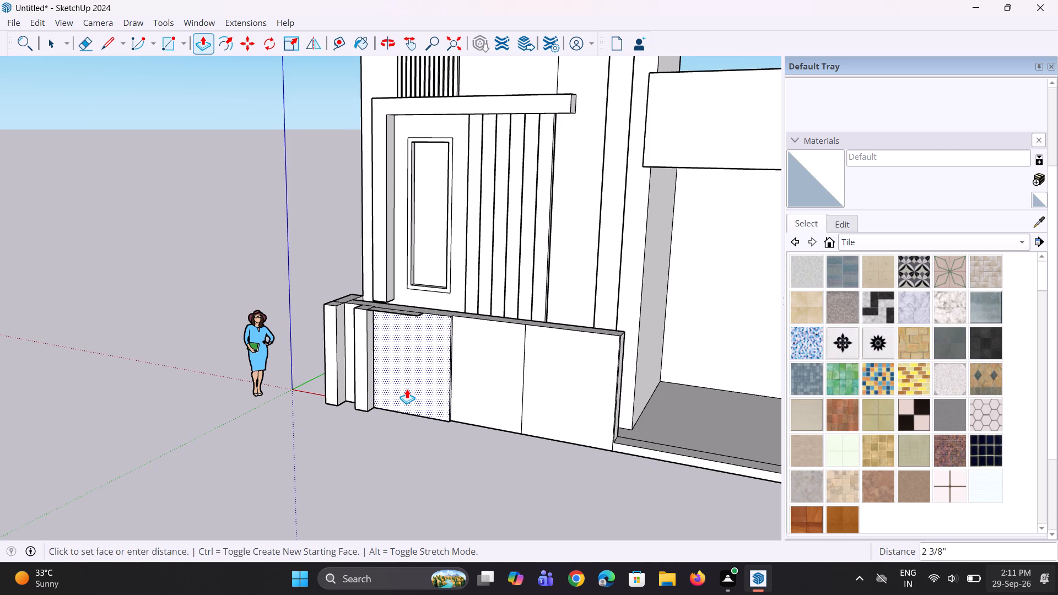
text(1")
key(Return)
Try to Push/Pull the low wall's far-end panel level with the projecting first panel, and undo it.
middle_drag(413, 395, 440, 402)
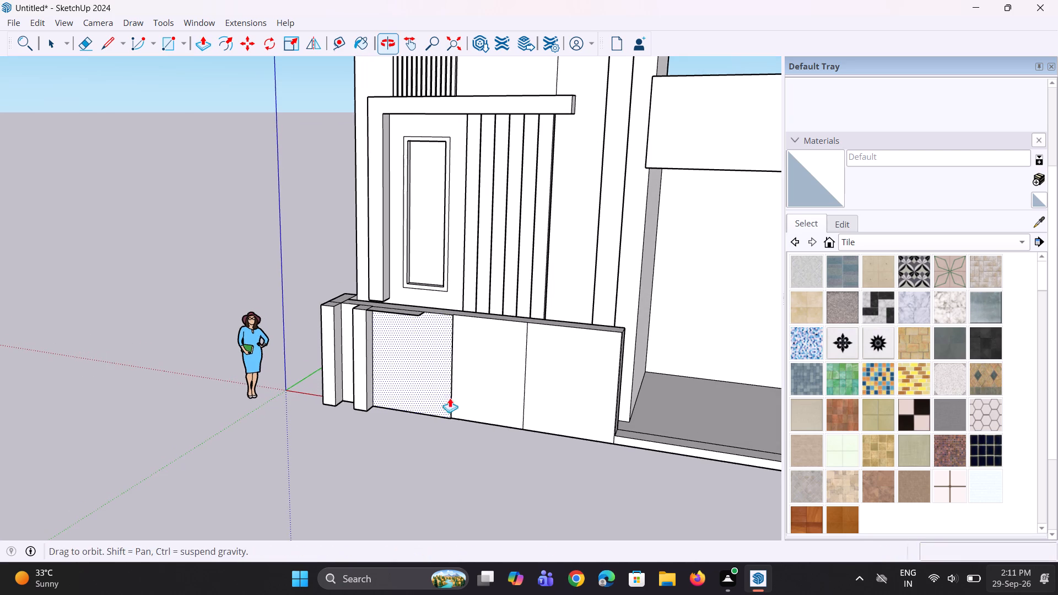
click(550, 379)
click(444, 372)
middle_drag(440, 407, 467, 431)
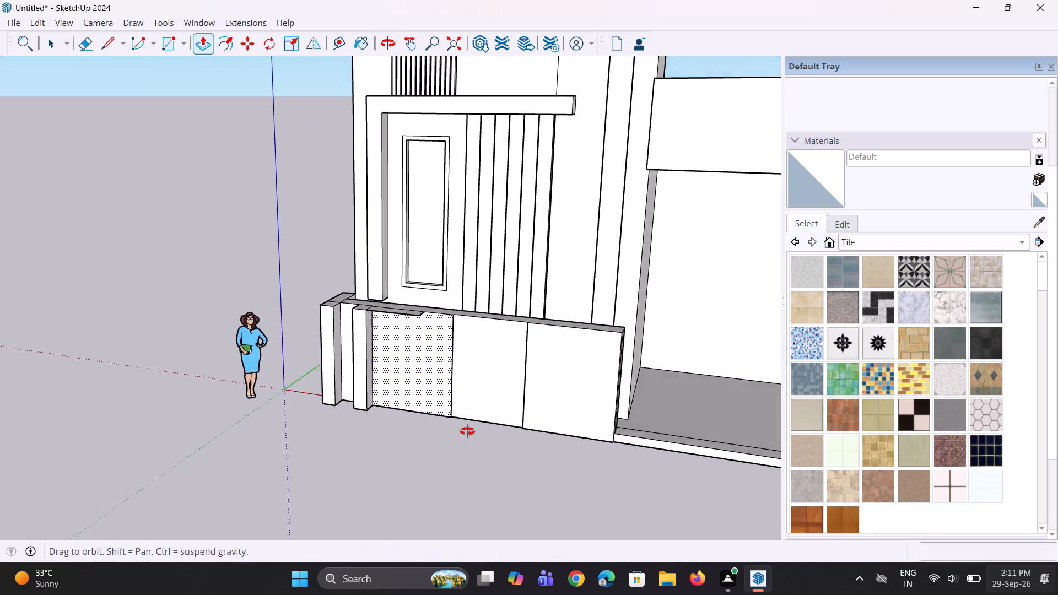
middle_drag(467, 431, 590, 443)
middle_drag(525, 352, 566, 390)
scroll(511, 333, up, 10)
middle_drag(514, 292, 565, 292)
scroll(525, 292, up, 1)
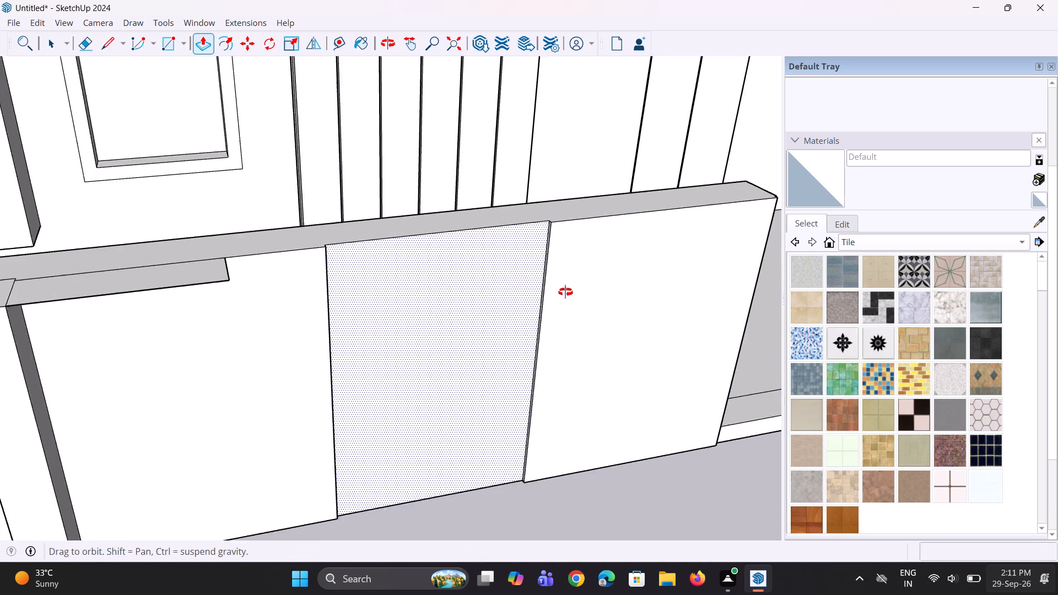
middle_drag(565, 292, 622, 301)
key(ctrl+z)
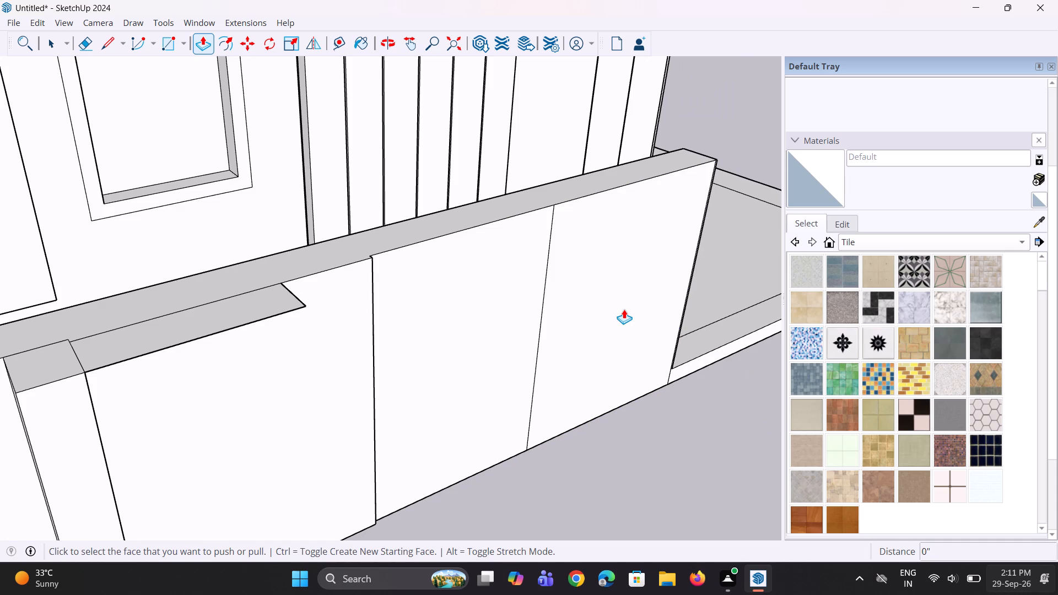
Undo the low wall's first-panel Push/Pull of 1".
key(ctrl+z)
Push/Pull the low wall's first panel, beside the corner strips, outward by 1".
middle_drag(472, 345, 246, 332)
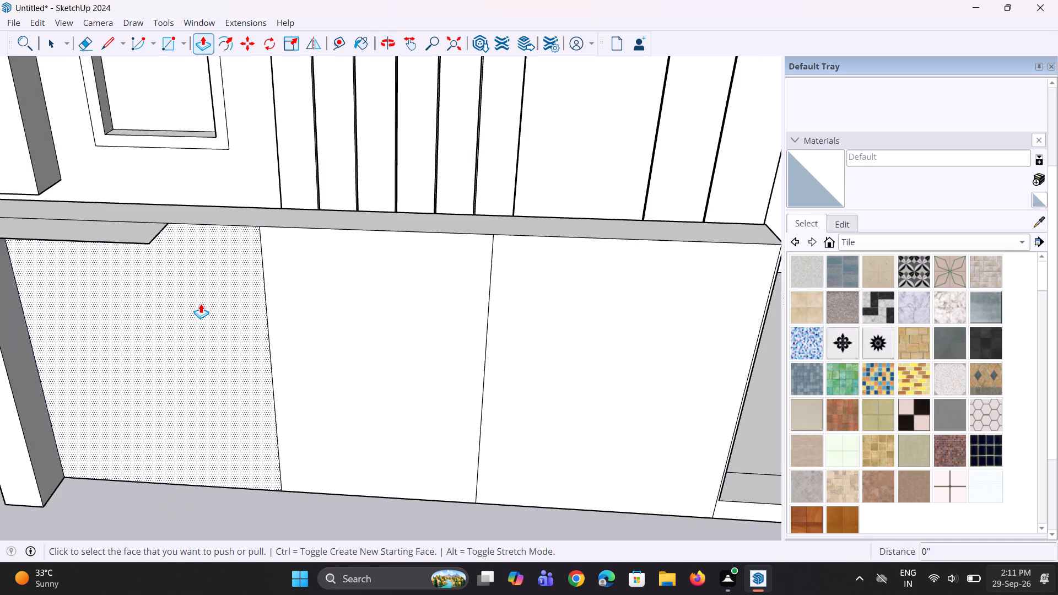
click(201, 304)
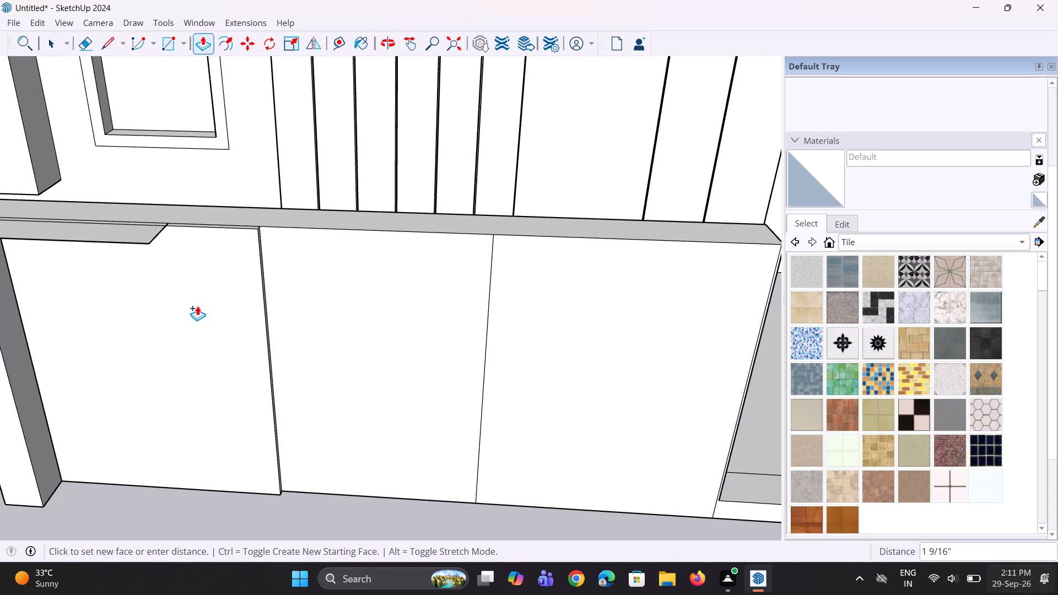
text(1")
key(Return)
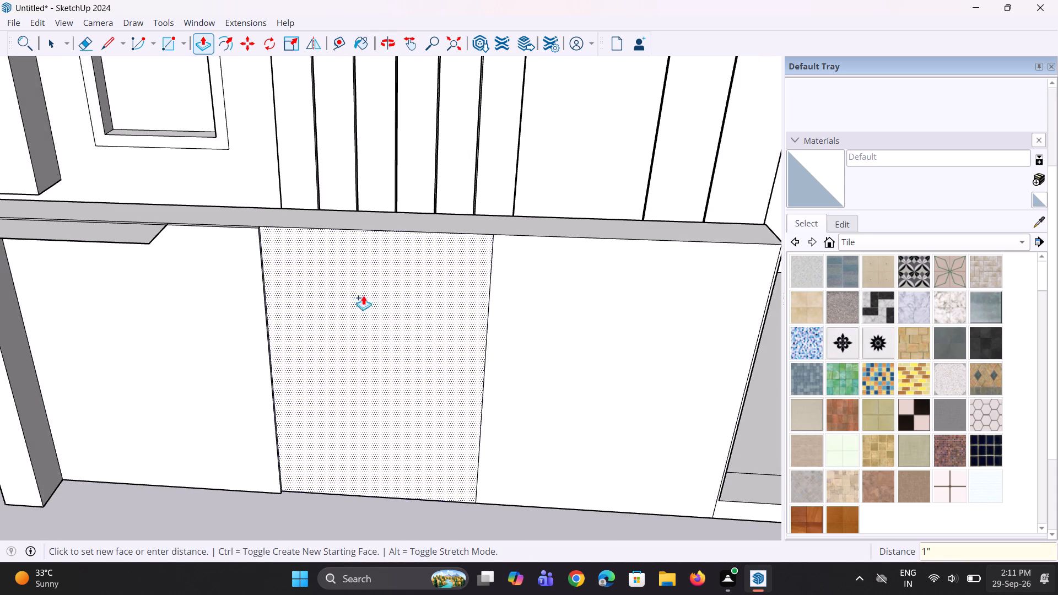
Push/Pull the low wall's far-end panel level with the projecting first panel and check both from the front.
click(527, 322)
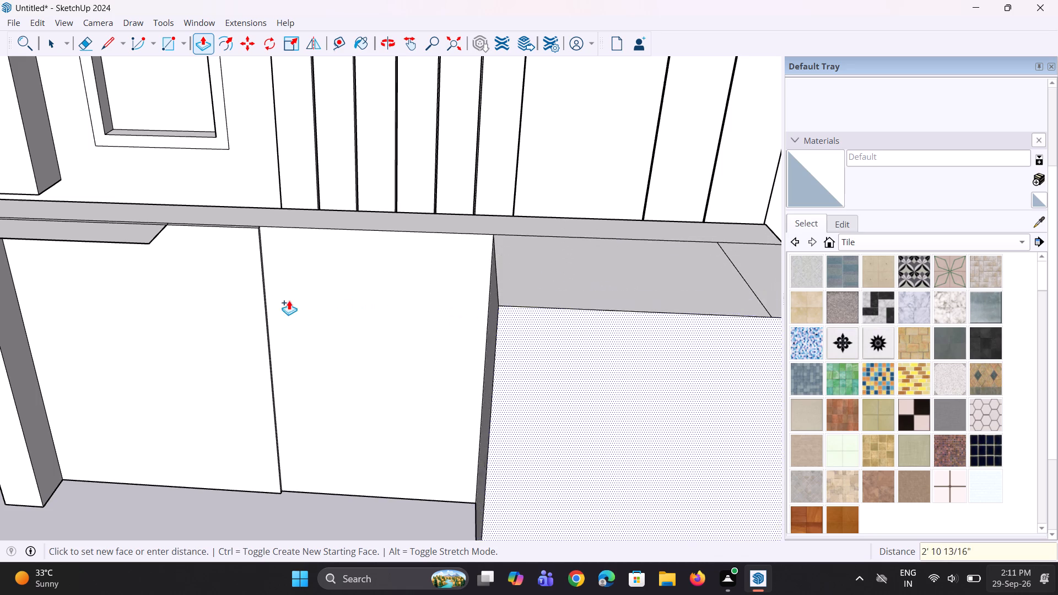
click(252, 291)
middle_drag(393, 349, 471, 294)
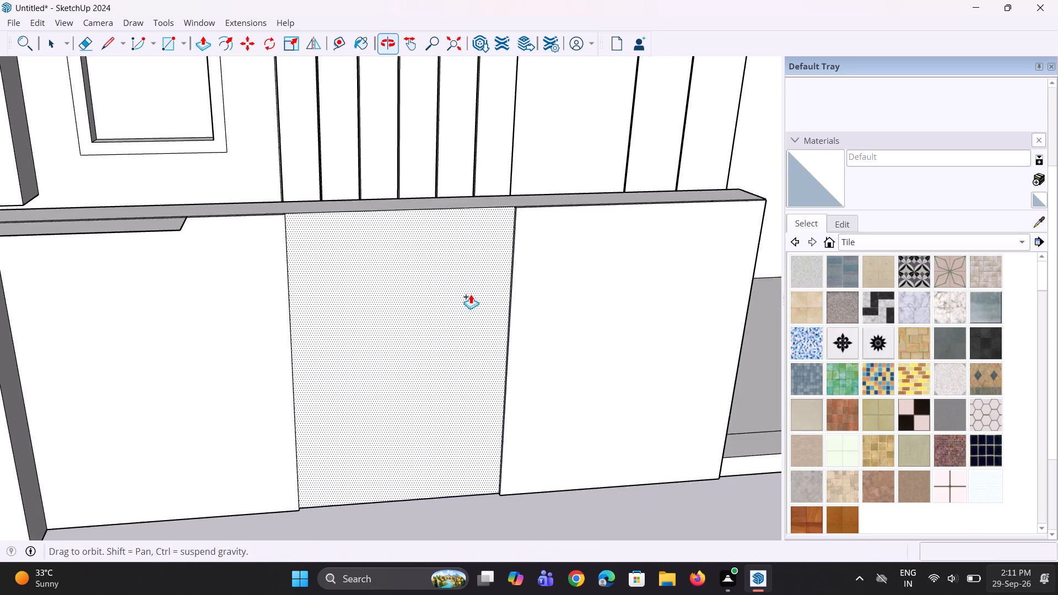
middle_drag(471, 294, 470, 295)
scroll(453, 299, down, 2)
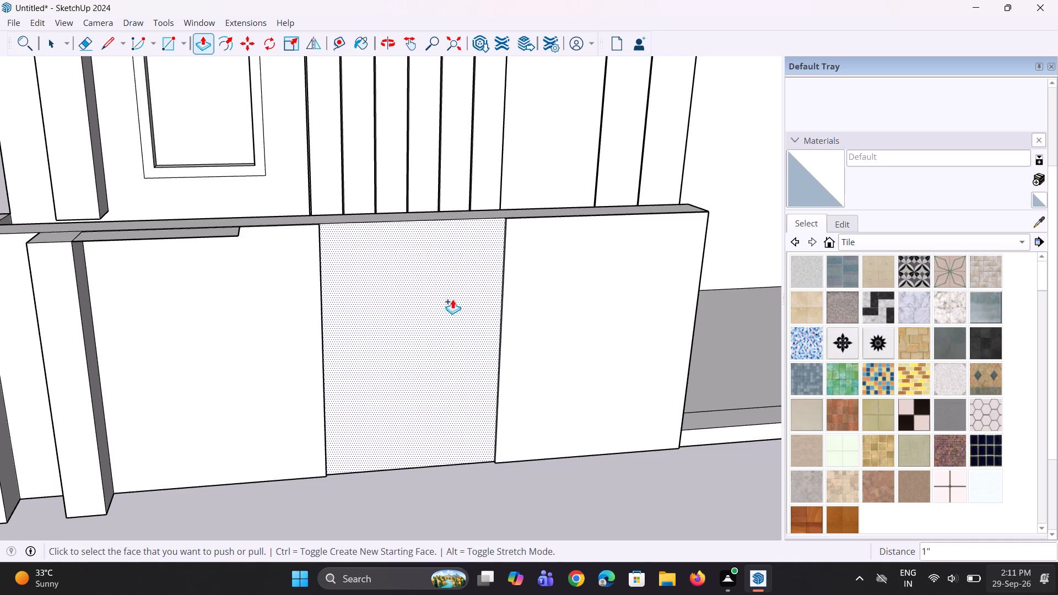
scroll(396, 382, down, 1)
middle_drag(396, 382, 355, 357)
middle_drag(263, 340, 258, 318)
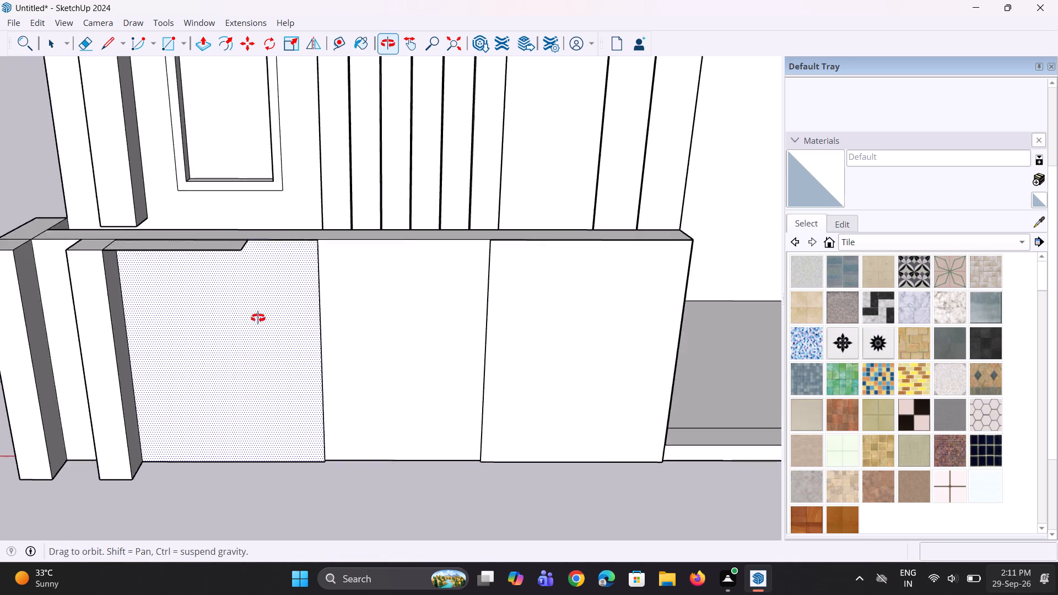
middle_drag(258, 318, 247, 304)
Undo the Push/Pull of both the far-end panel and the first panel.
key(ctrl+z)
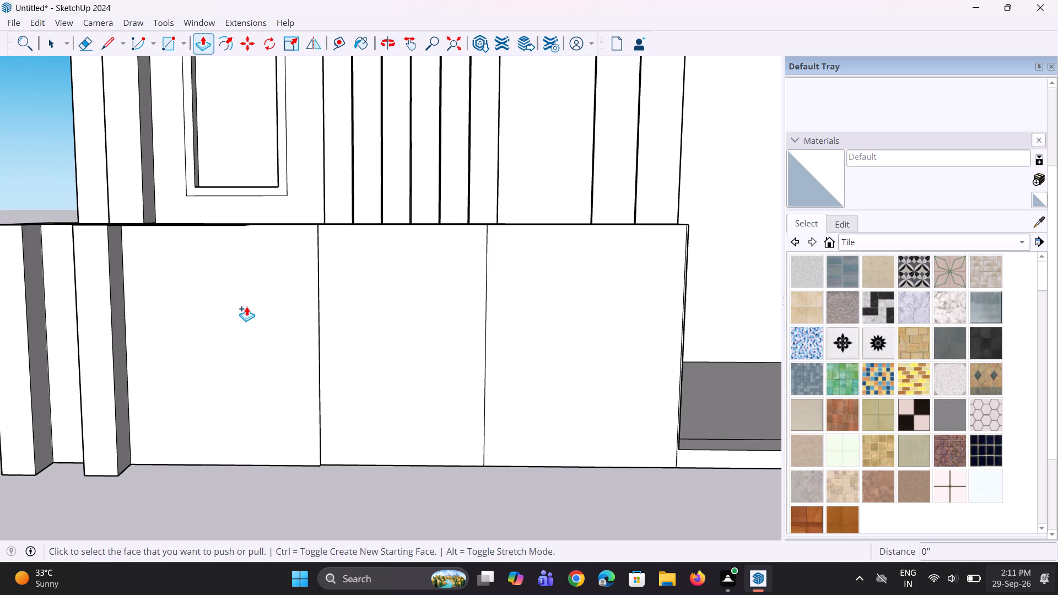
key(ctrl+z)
Erase the leftover edges of the thin ledge projecting from the low wall's top beside the corner strips.
ctrl+middle_drag(257, 300, 254, 449)
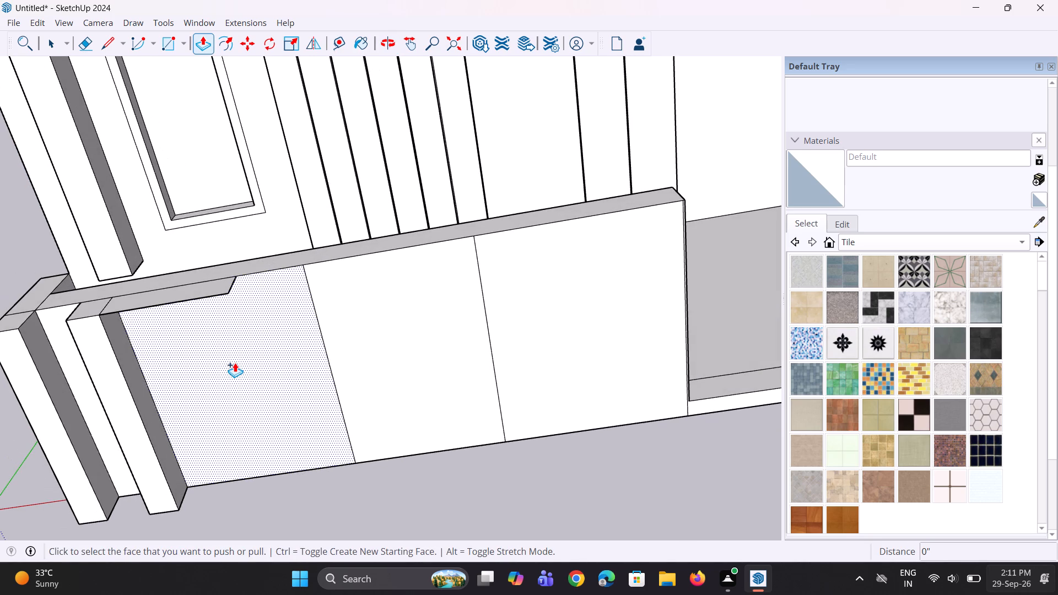
key(space)
key(e)
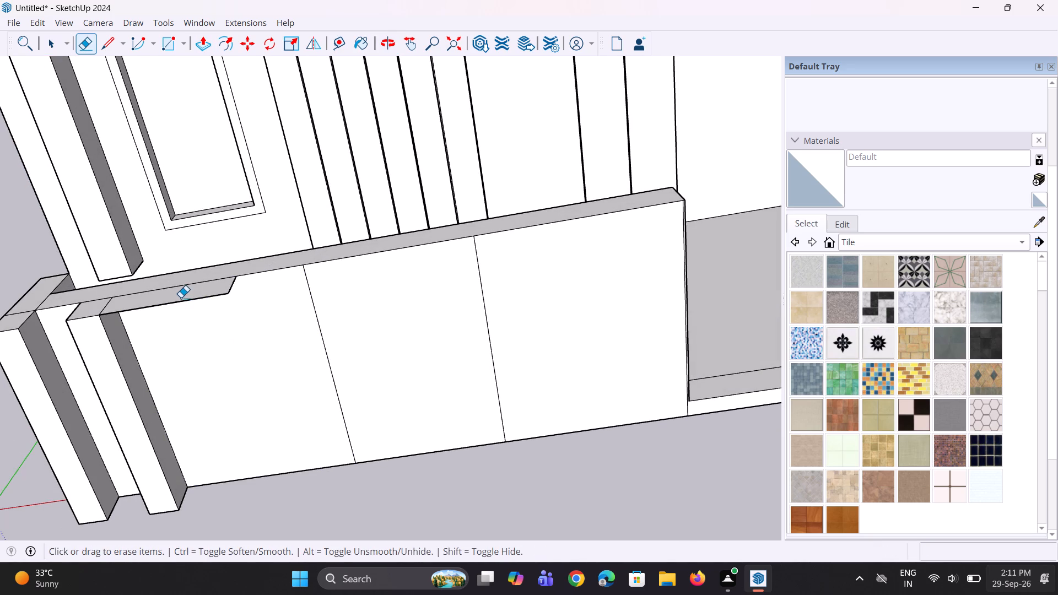
click(179, 301)
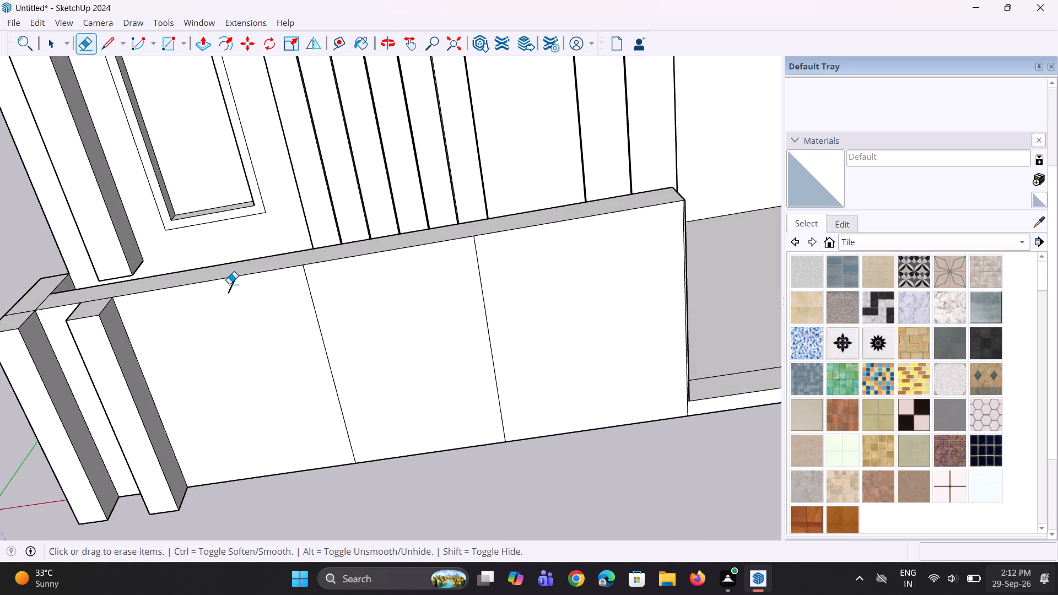
click(233, 286)
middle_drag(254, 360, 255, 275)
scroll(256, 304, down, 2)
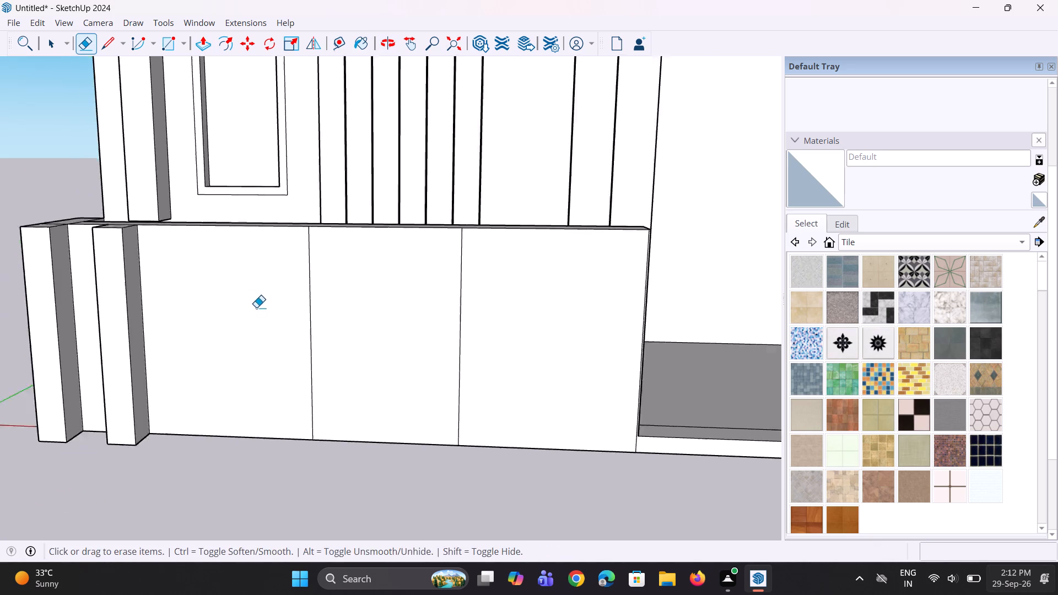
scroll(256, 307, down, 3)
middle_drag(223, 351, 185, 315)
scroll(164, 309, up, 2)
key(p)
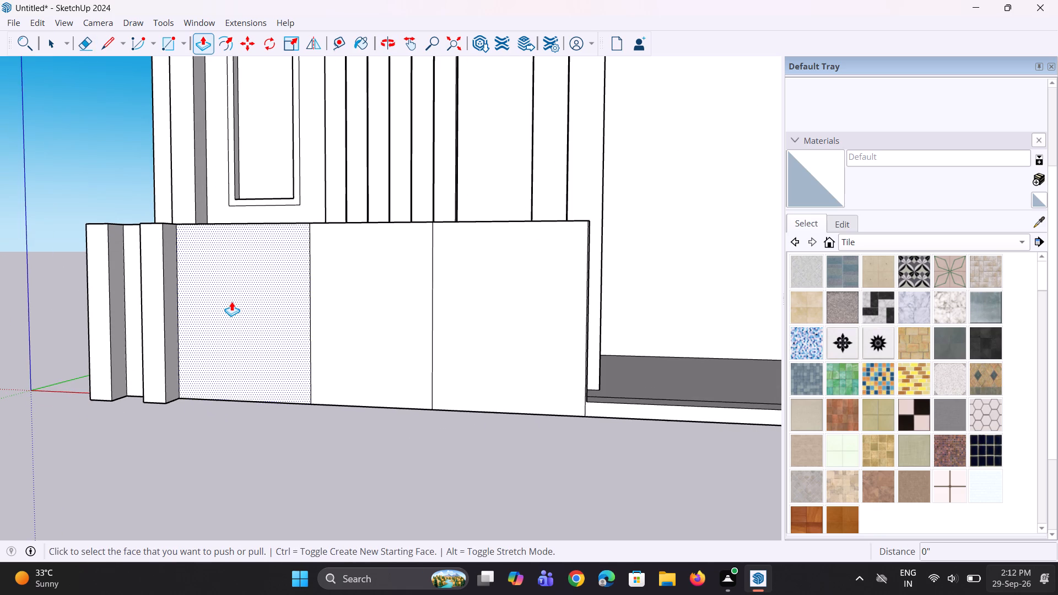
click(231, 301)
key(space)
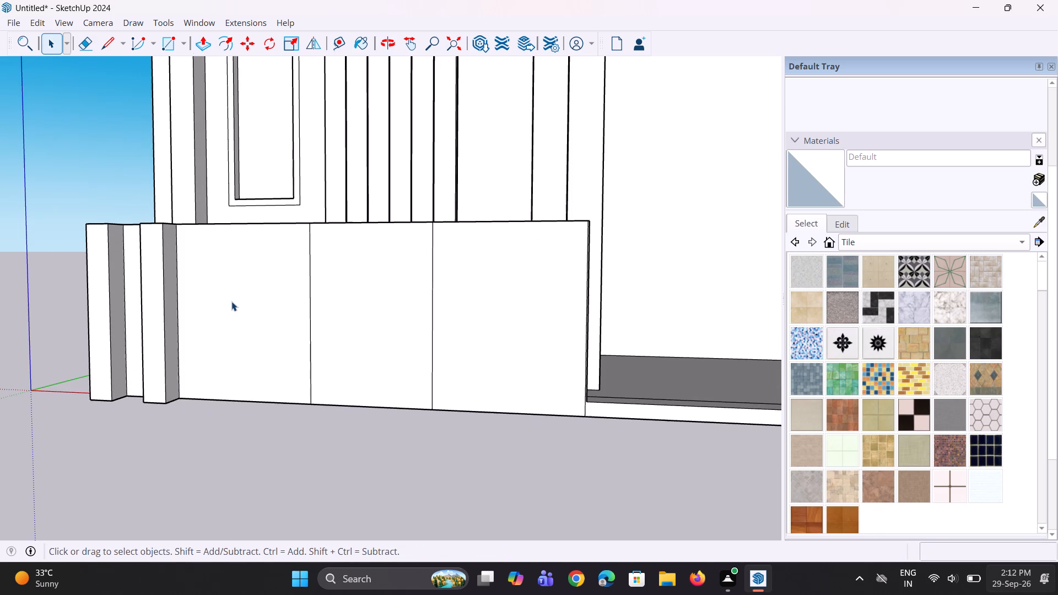
Offset the outline of the low wall's first panel inward by about 11 5/16".
click(231, 301)
key(f)
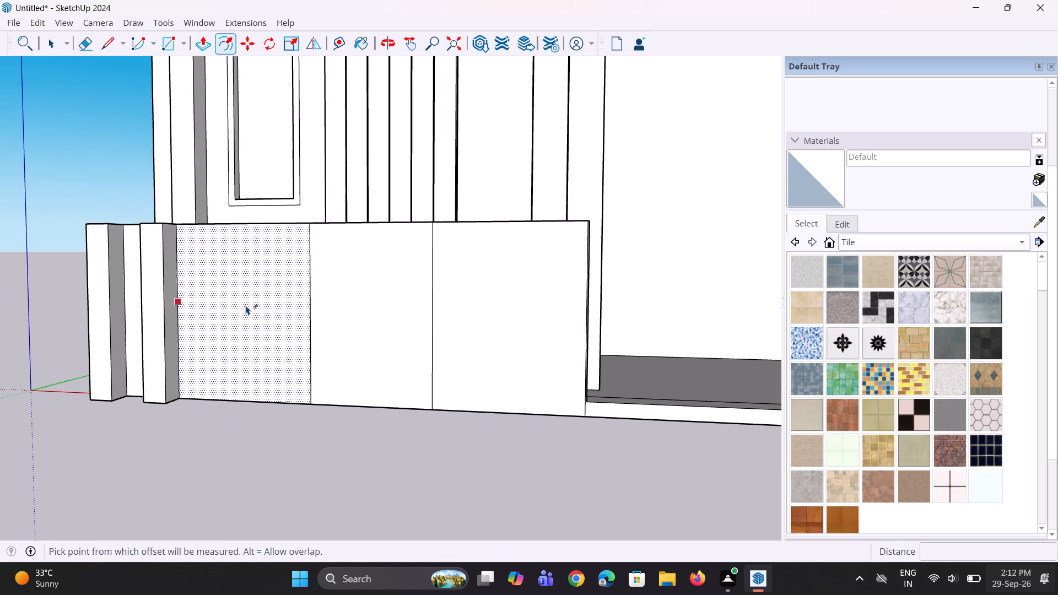
click(315, 308)
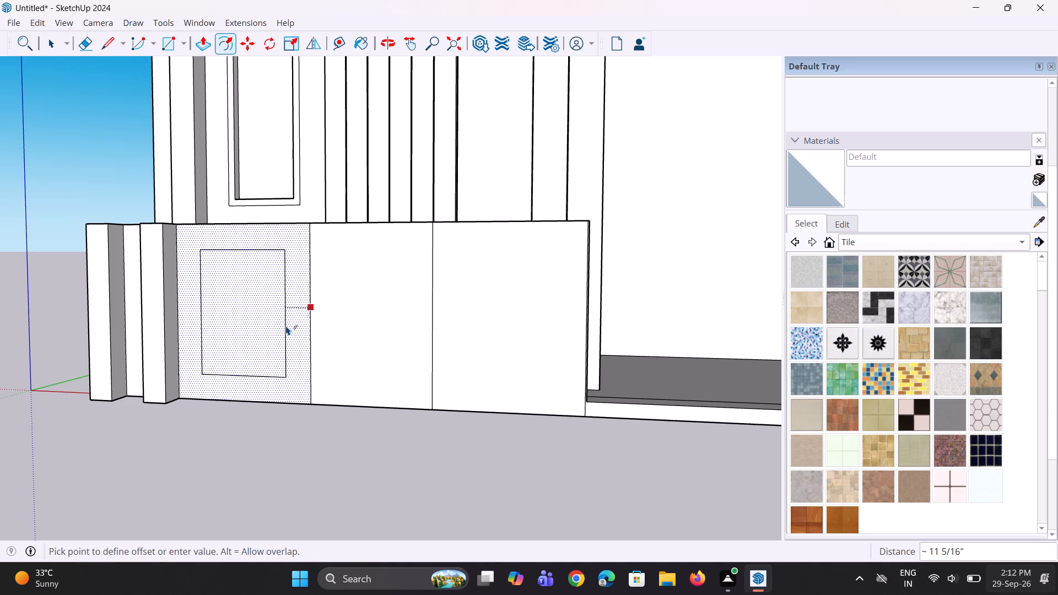
click(286, 326)
Push/Pull the border around the first panel's inner rectangle outward by 2".
middle_drag(262, 341, 346, 340)
key(space)
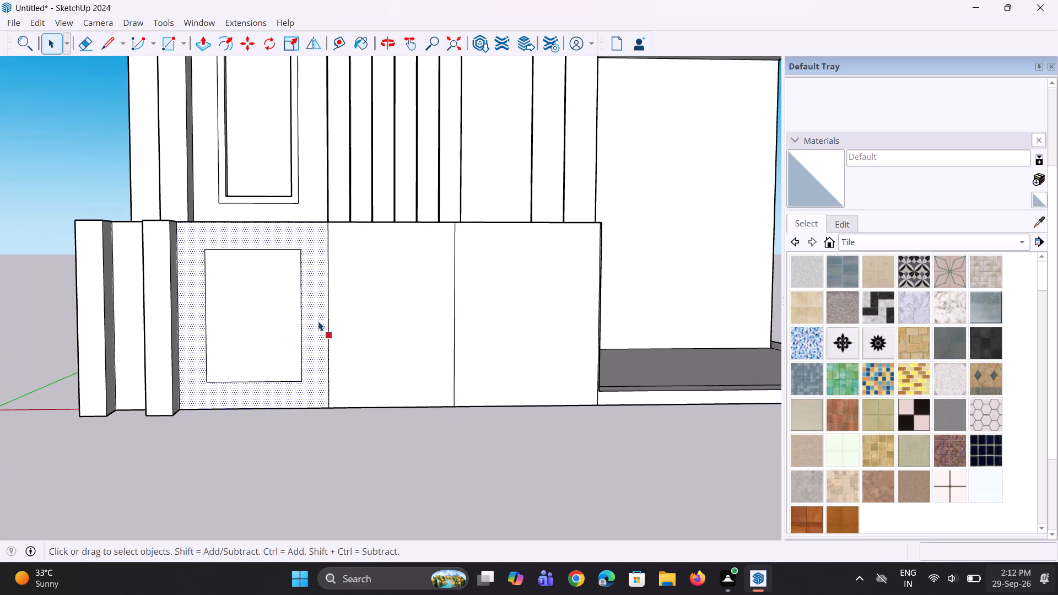
key(p)
click(312, 318)
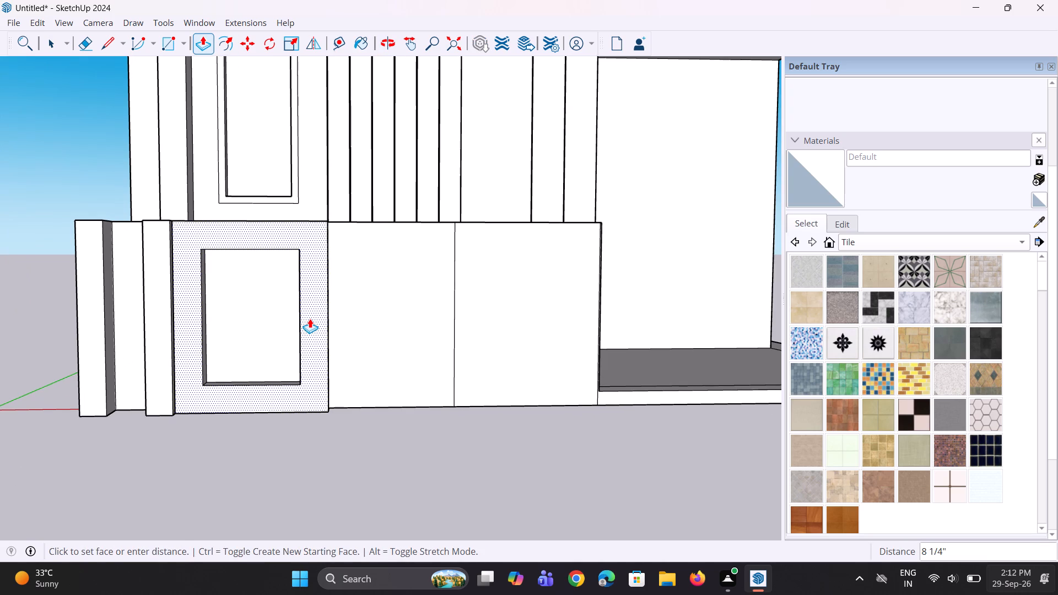
text(2")
key(Return)
Offset the outline of the low wall's far-end panel inward by about 1' 1 1/2".
middle_drag(311, 352, 182, 378)
key(space)
click(435, 342)
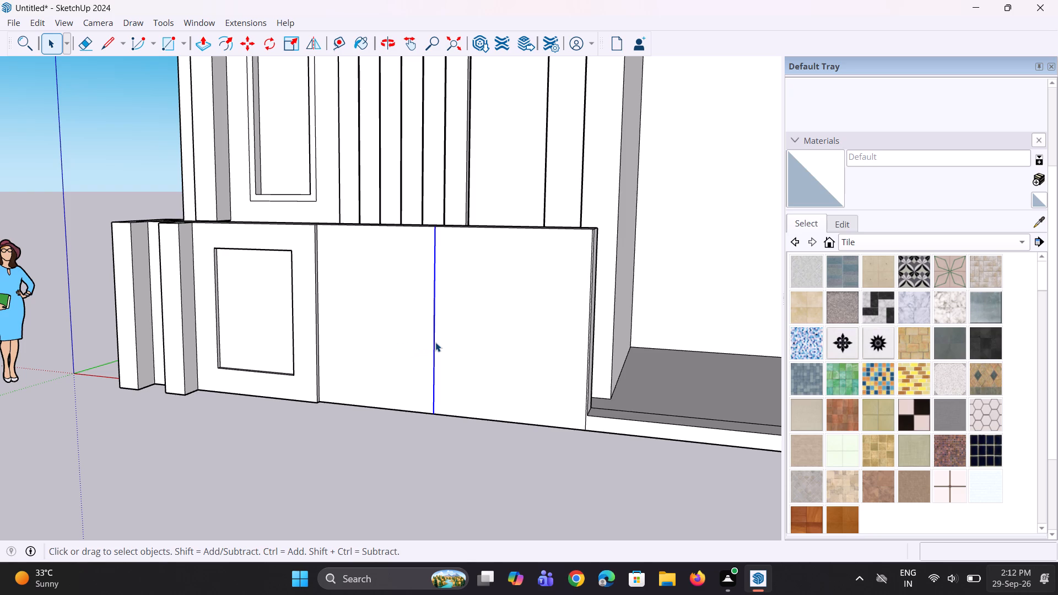
click(479, 375)
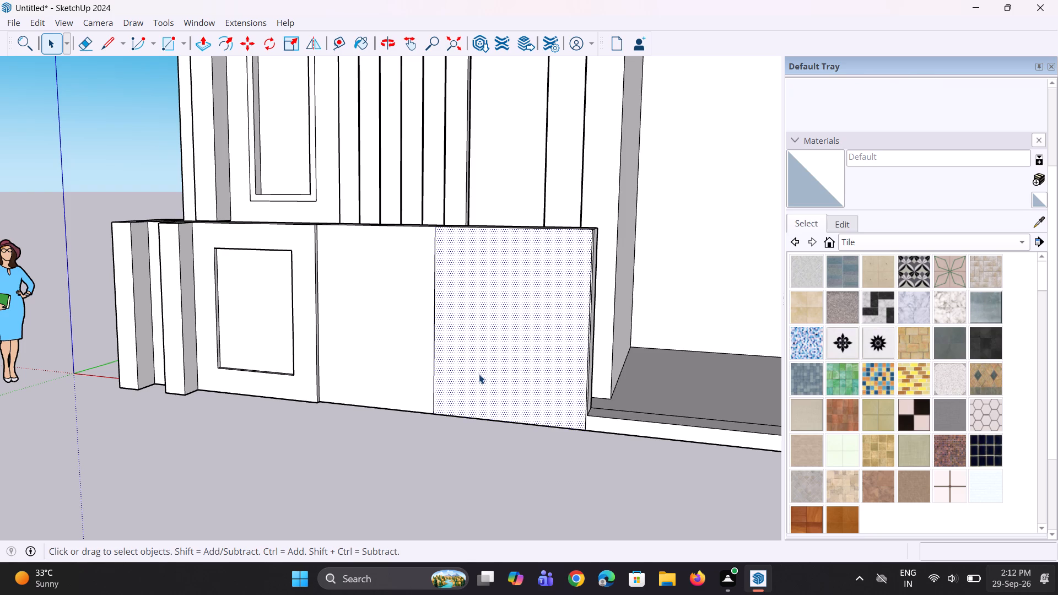
key(f)
click(457, 350)
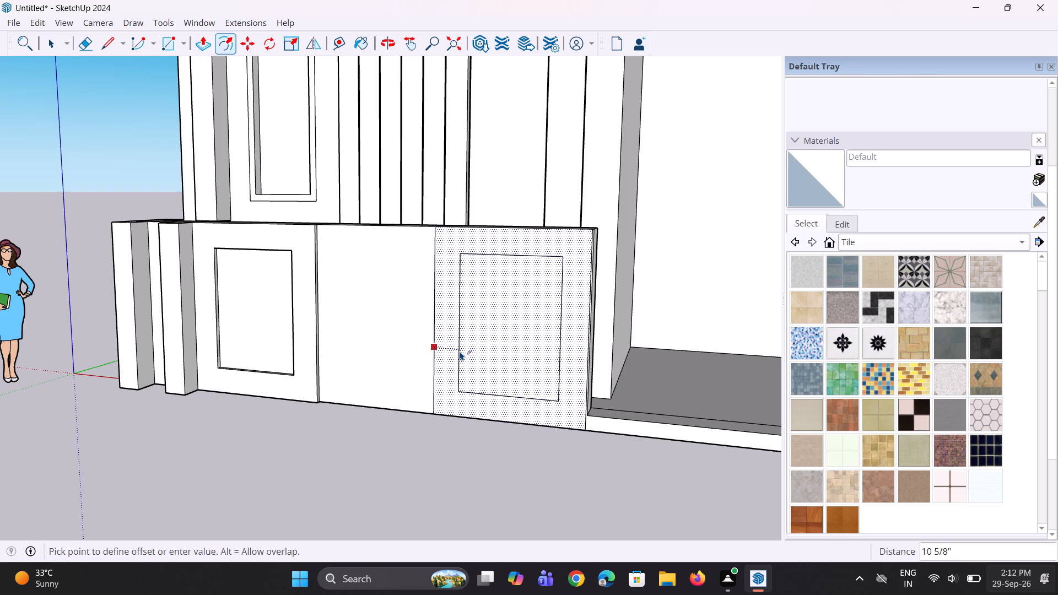
middle_drag(461, 354, 549, 356)
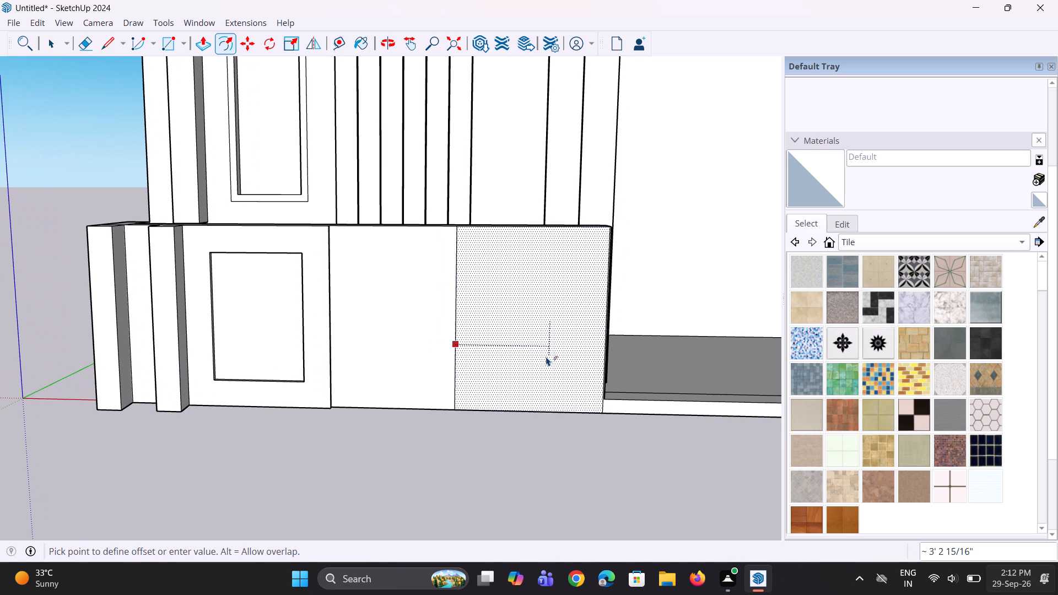
click(488, 347)
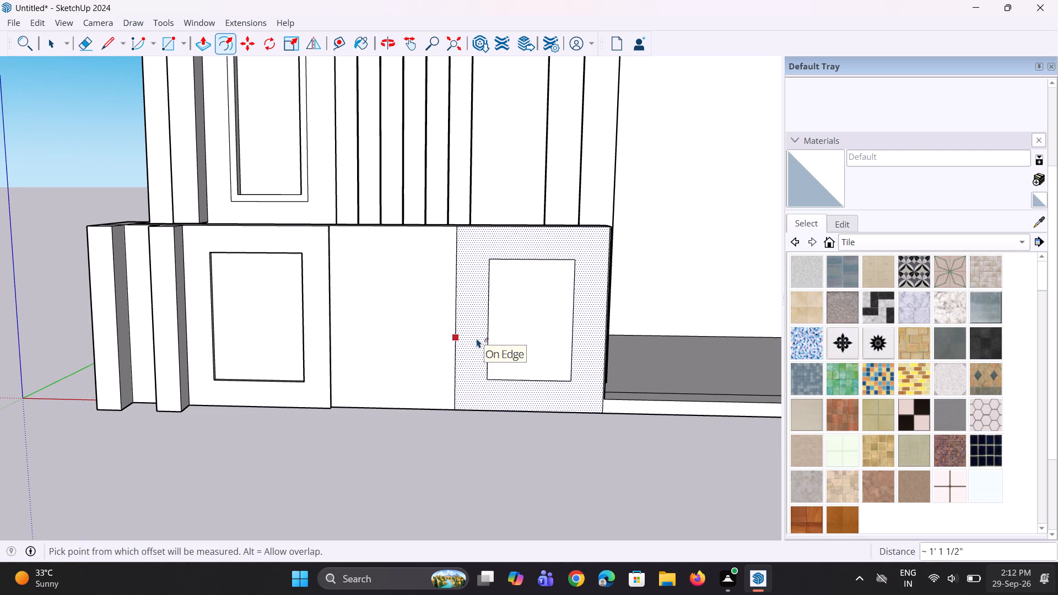
Push/Pull the border around the far-end panel's inner rectangle outward by 2".
key(p)
click(477, 338)
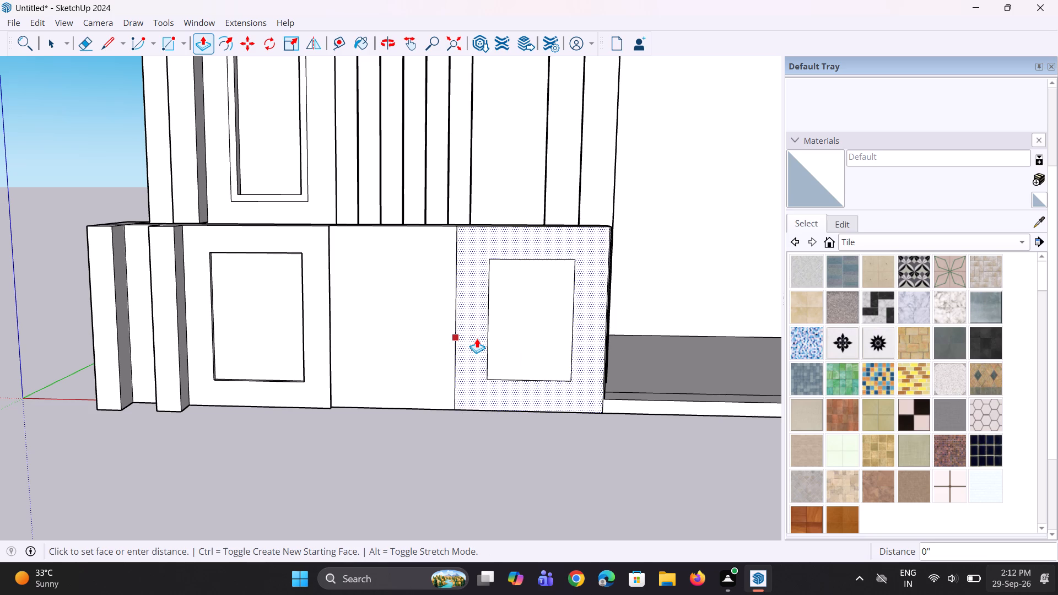
text(2")
key(Return)
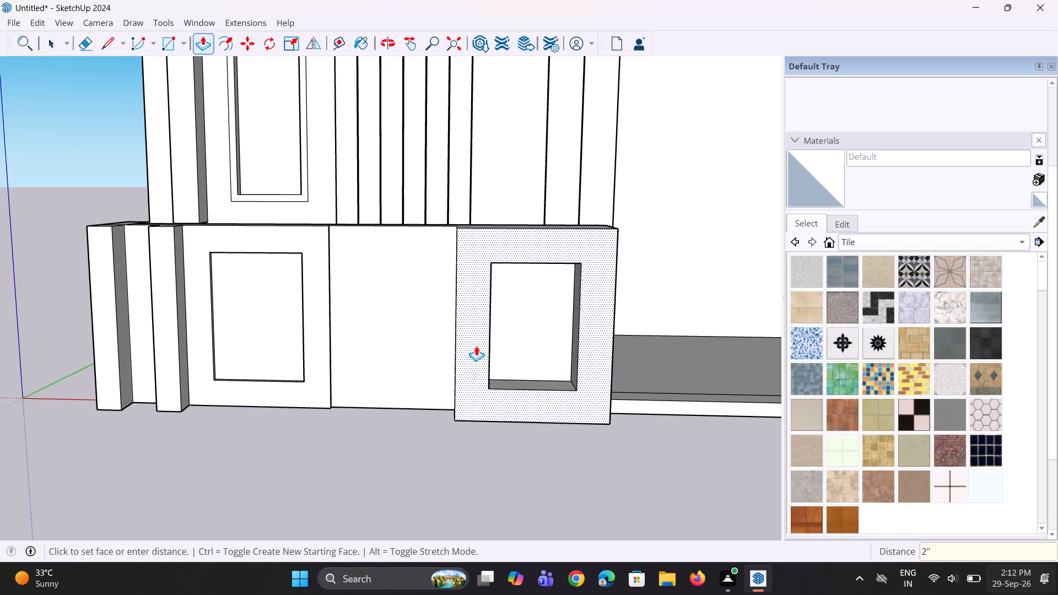
middle_drag(486, 351, 535, 358)
key(space)
key(space)
Draw a right triangle inside the first panel's recess, with a vertical side about 2' and a sloping side about 2' 8".
middle_drag(410, 382, 403, 360)
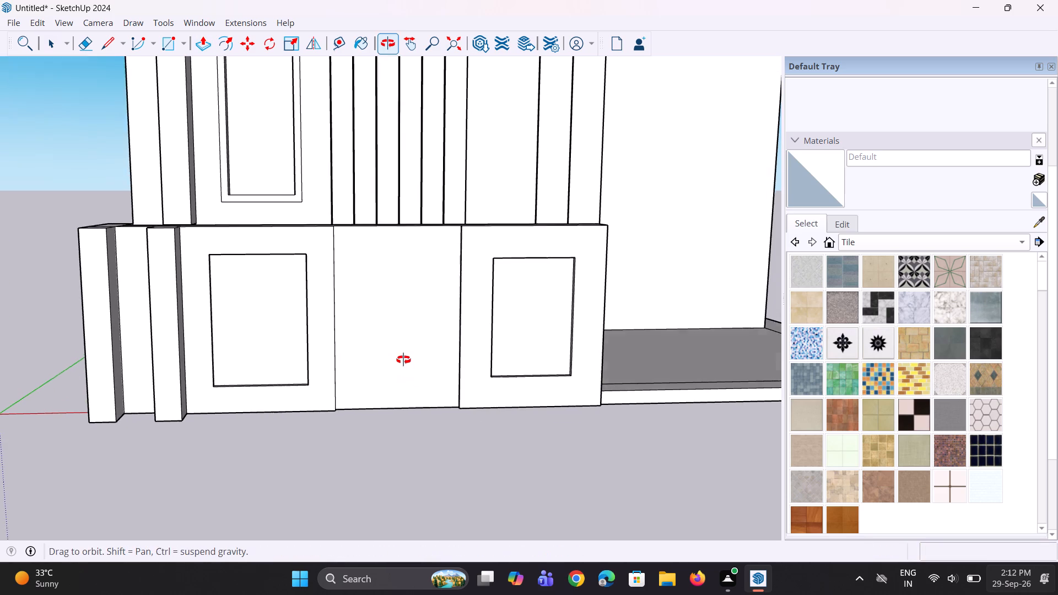
middle_drag(403, 360, 403, 359)
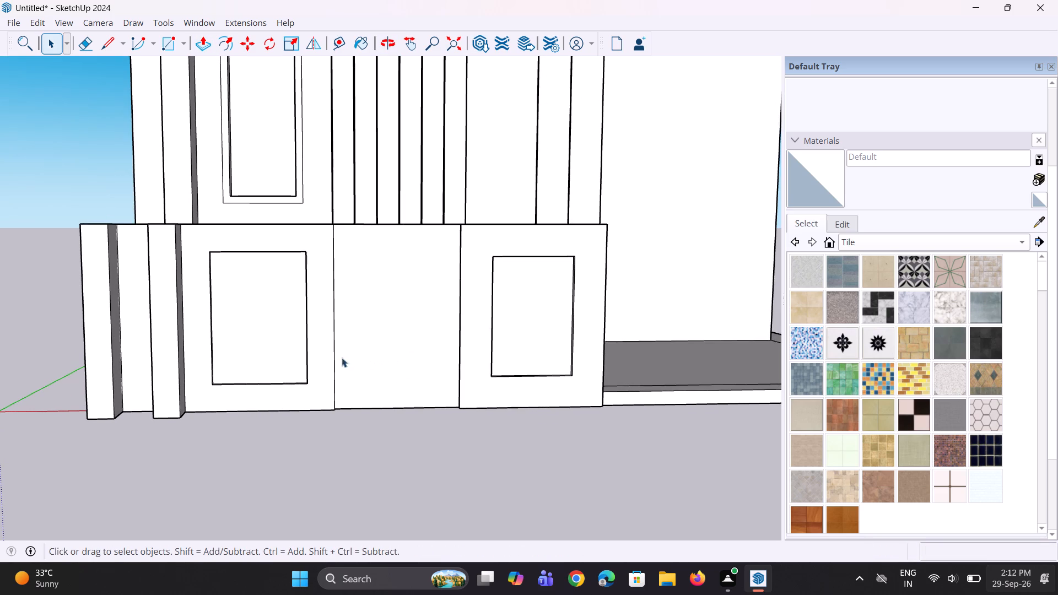
key(l)
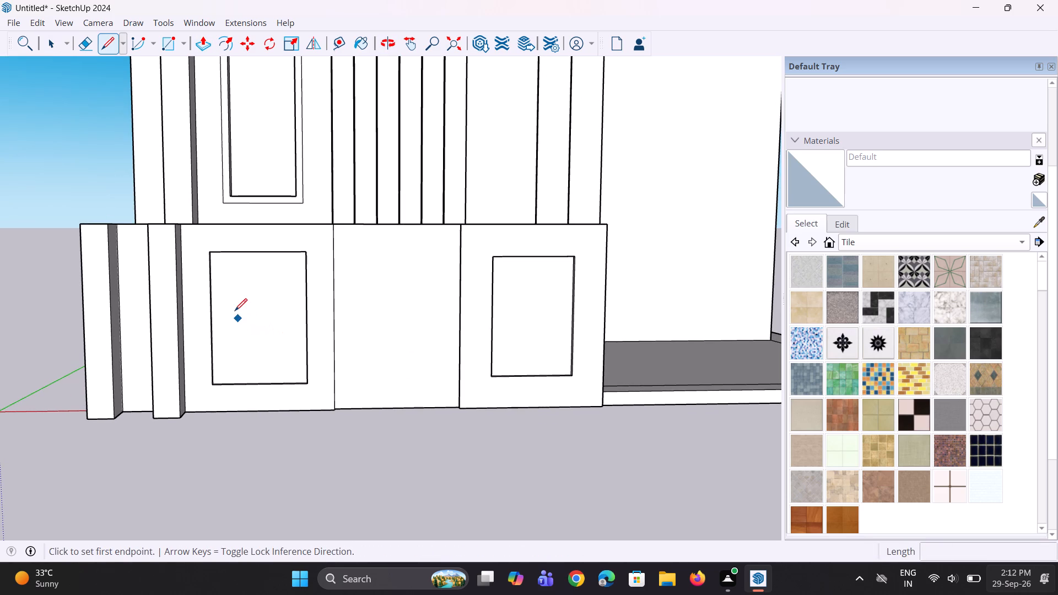
click(234, 299)
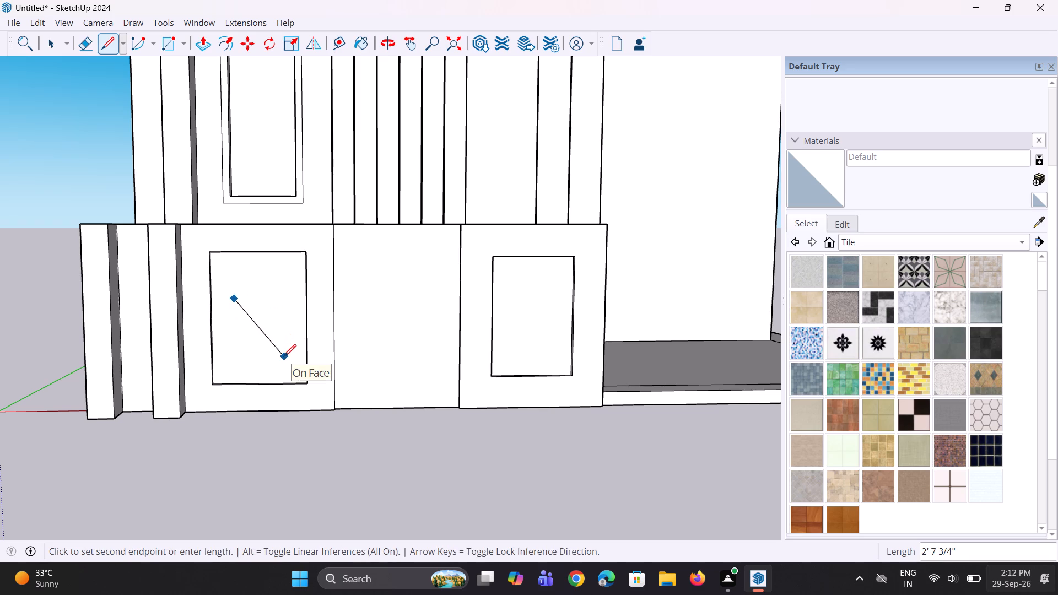
click(284, 356)
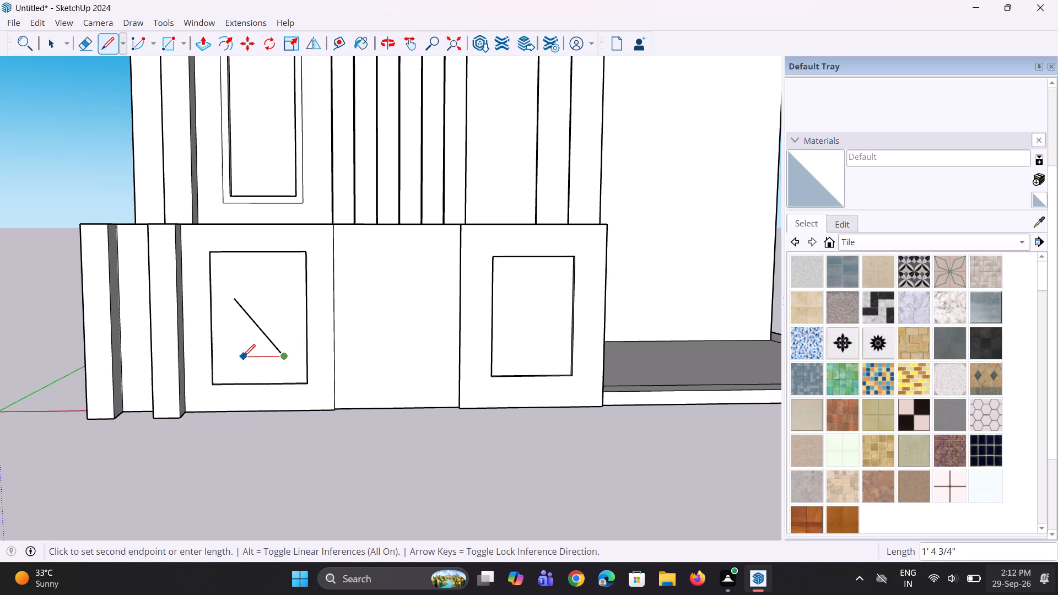
click(237, 357)
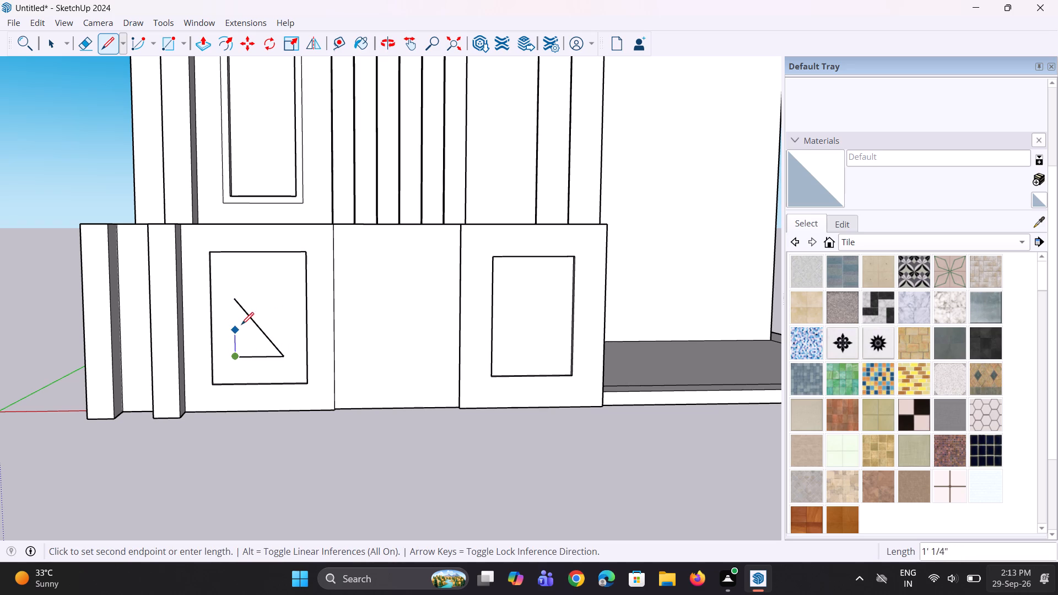
click(242, 301)
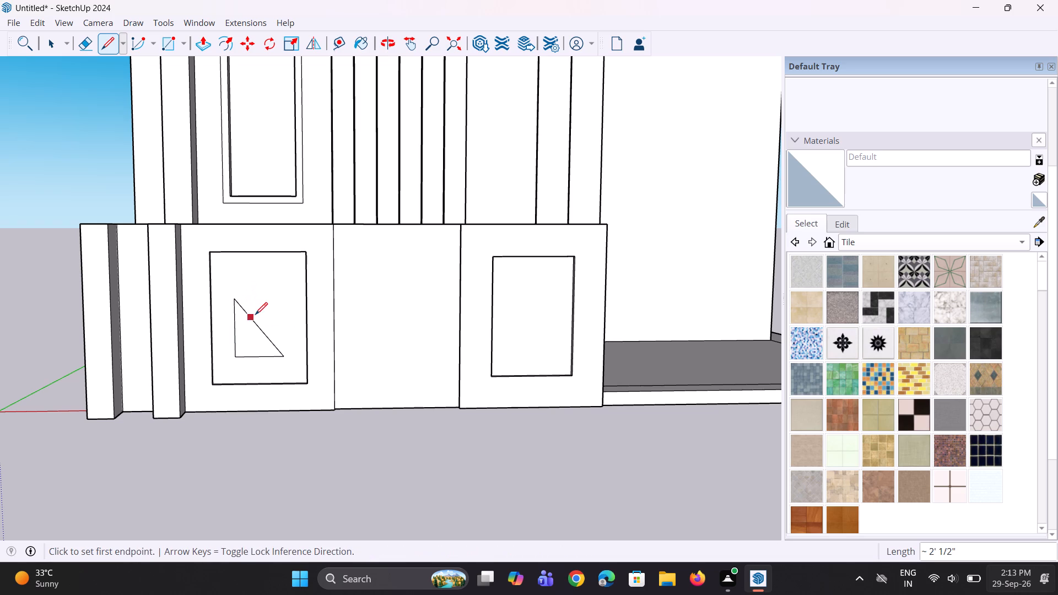
Draw an inverted right triangle above the existing one in the first panel's recess, sloping side about 2' 5", vertical side about 1' 11".
click(260, 283)
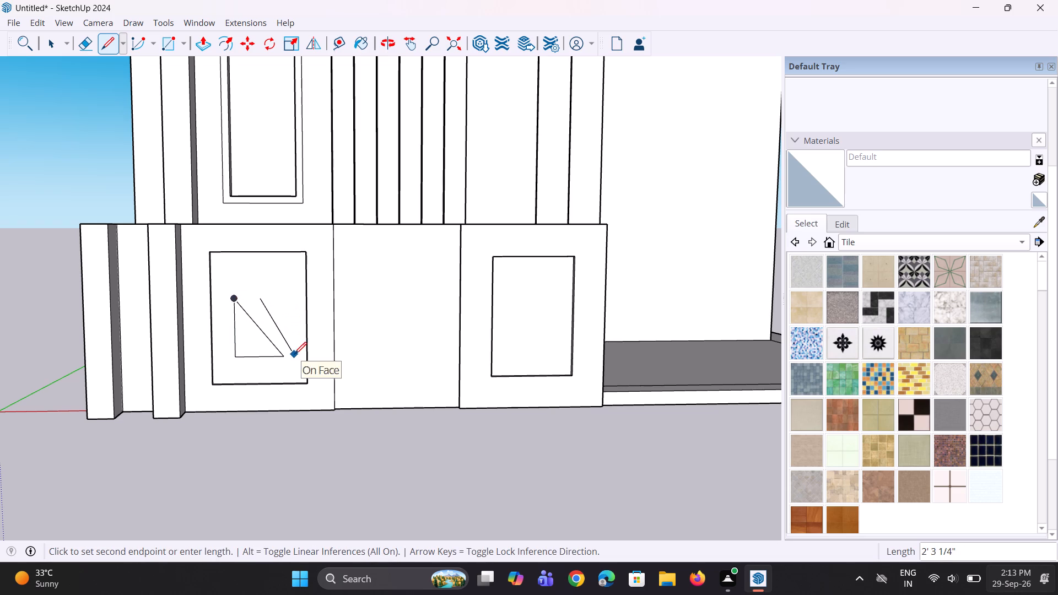
key(Escape)
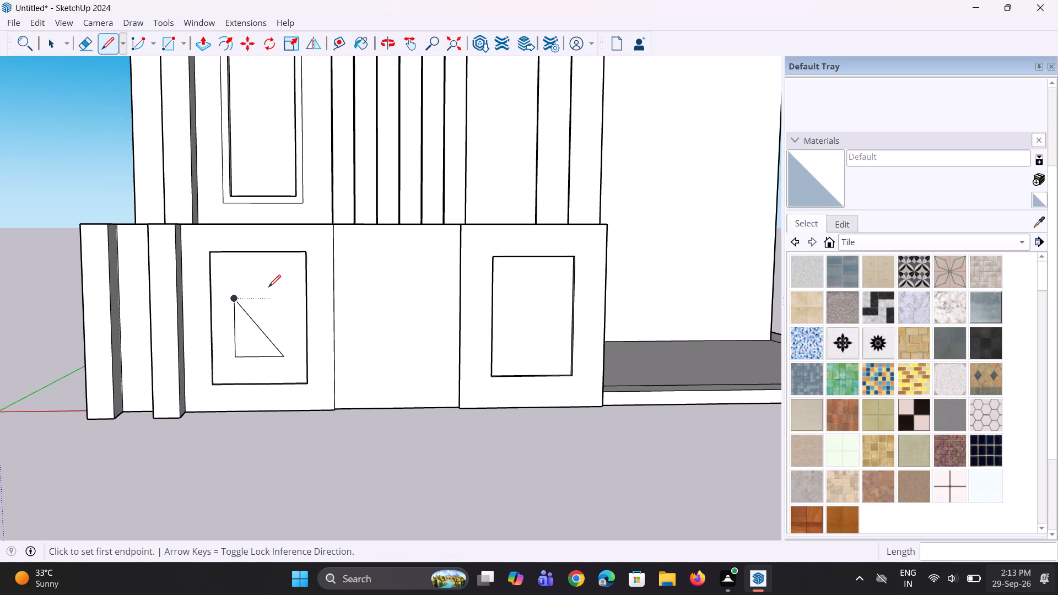
click(253, 282)
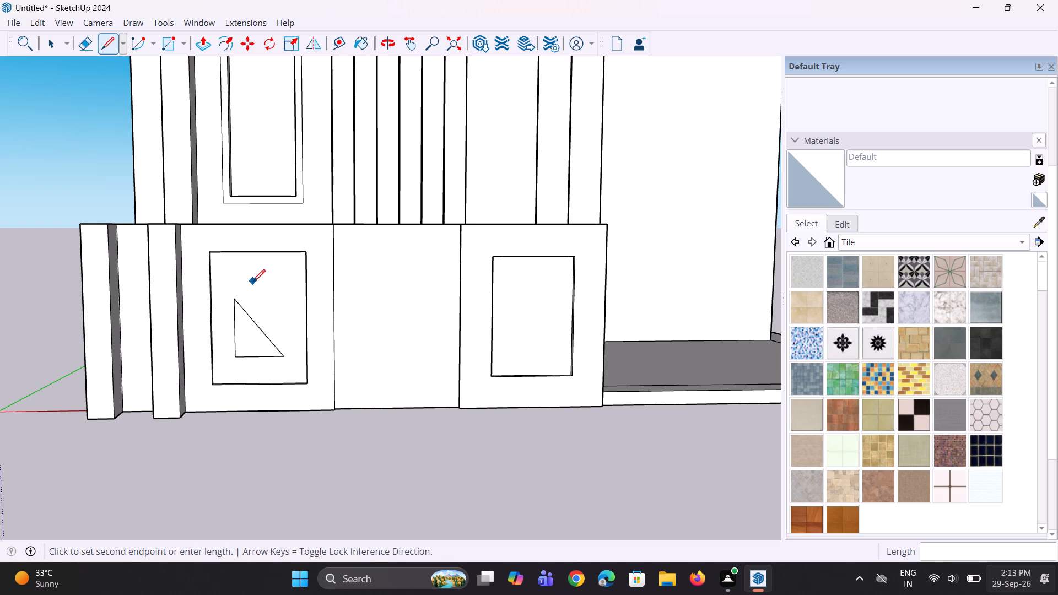
click(297, 337)
click(298, 286)
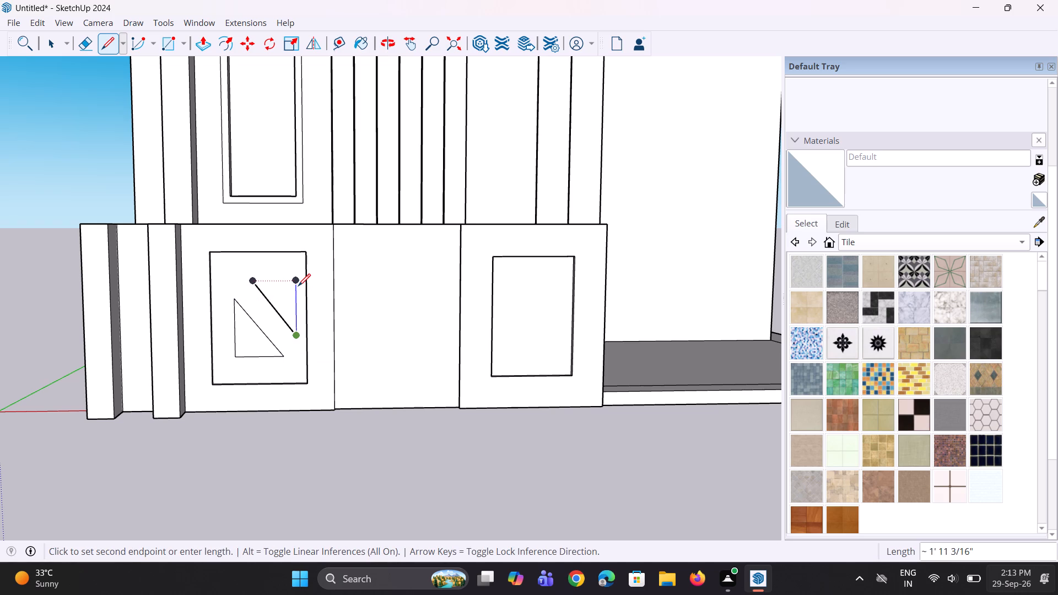
click(260, 277)
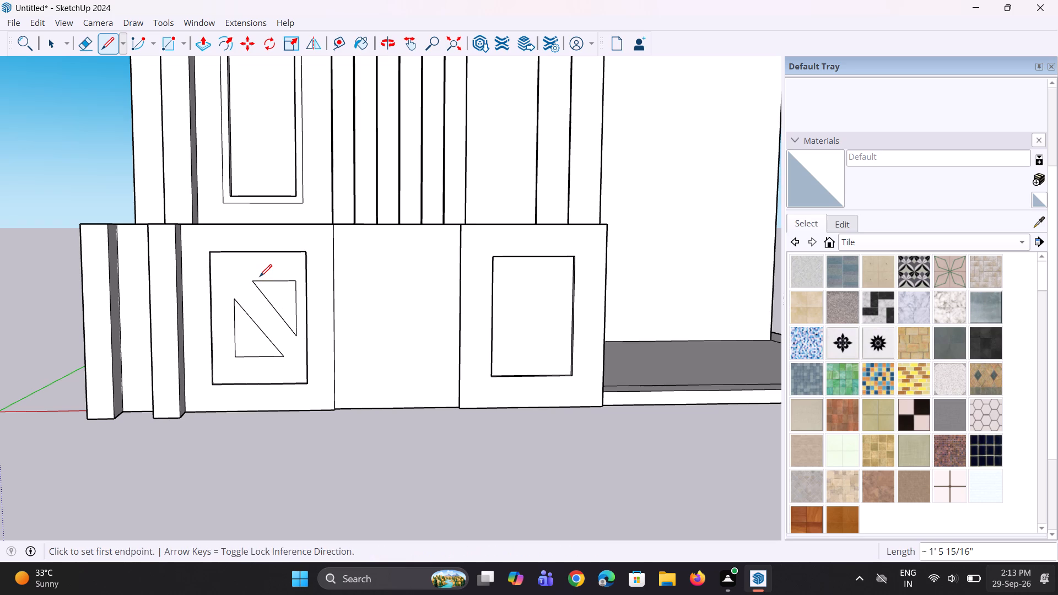
Copy both triangle faces from the first panel's recess into the far-end panel's recess, about 9' 5" along the wall.
key(space)
key(space)
click(289, 309)
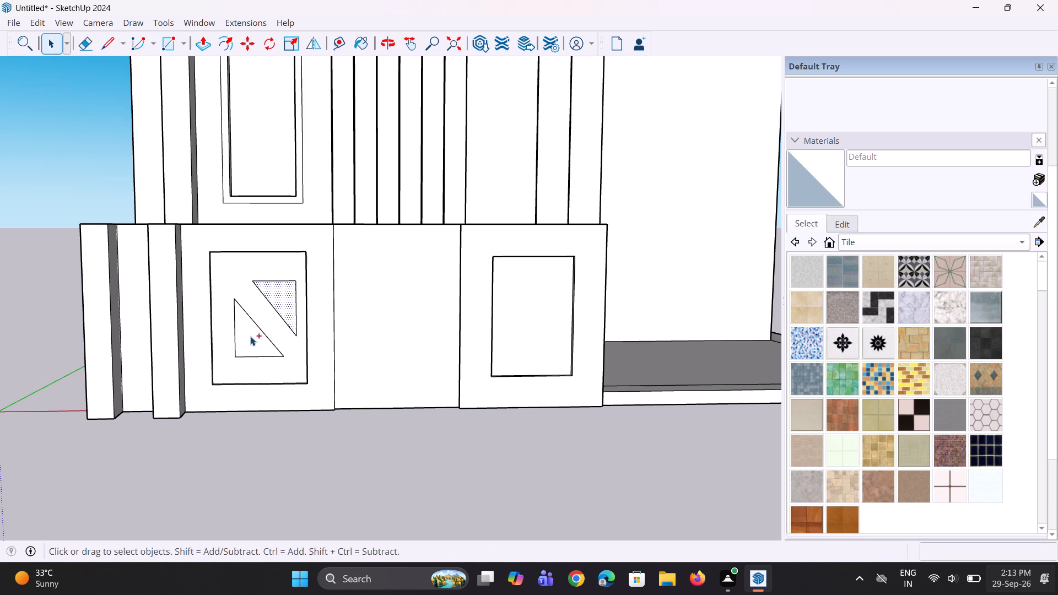
ctrl+click(250, 336)
key(m)
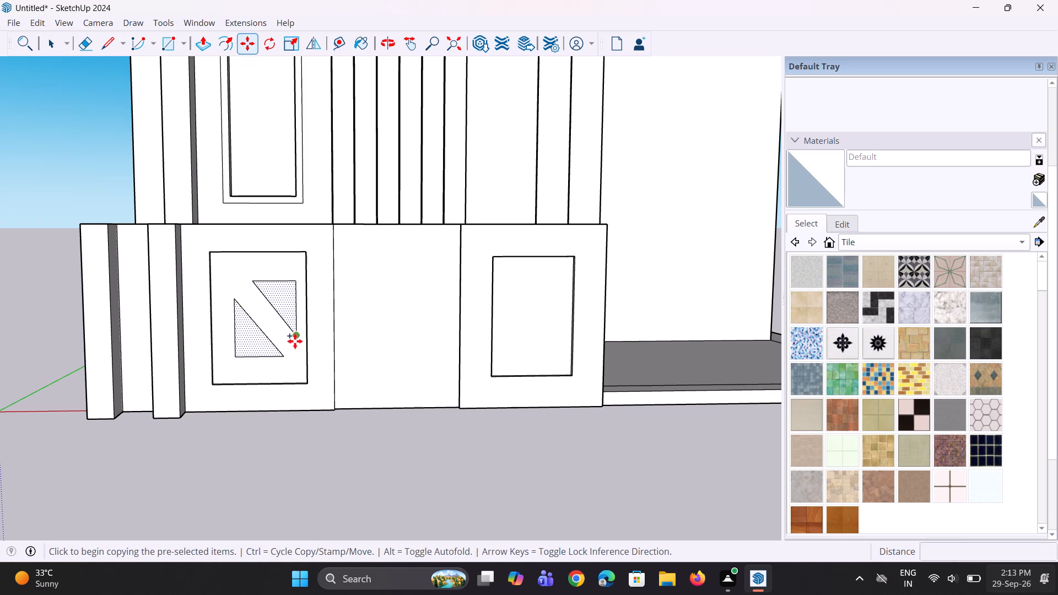
click(295, 341)
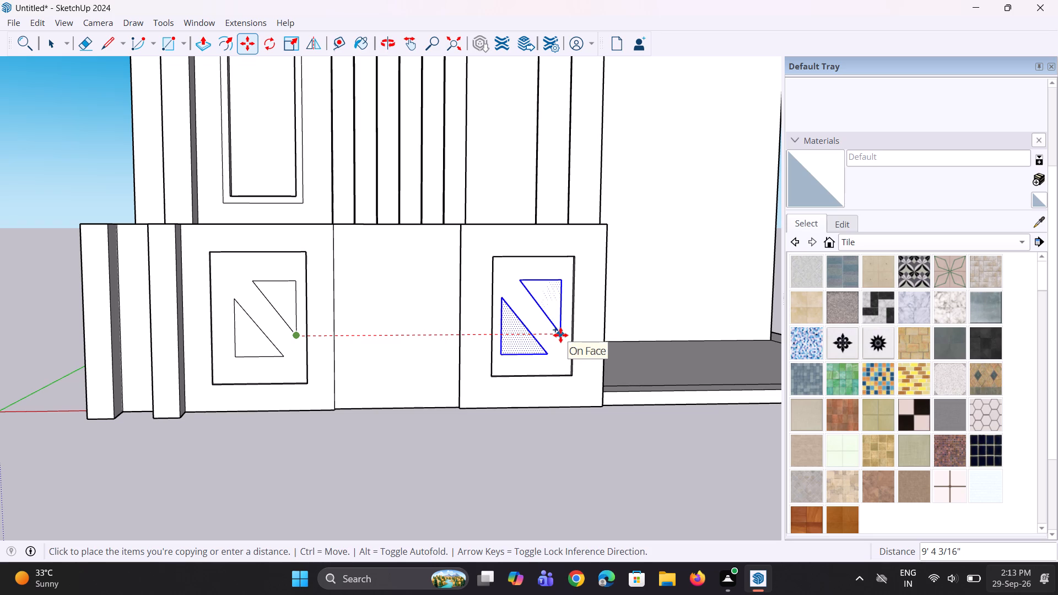
click(562, 336)
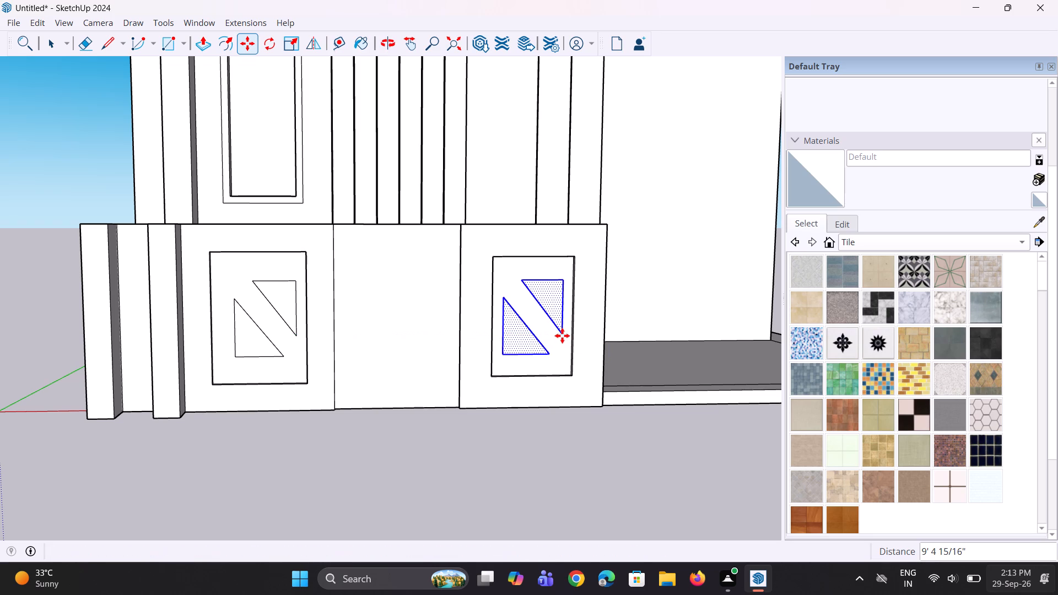
key(space)
key(space)
scroll(172, 362, down, 5)
click(248, 483)
Push/Pull the narrow side face of the first panel's recess nearest the posts about 1 1/16" toward the recess centre.
middle_drag(219, 377, 234, 381)
scroll(208, 344, up, 2)
middle_drag(213, 347, 220, 351)
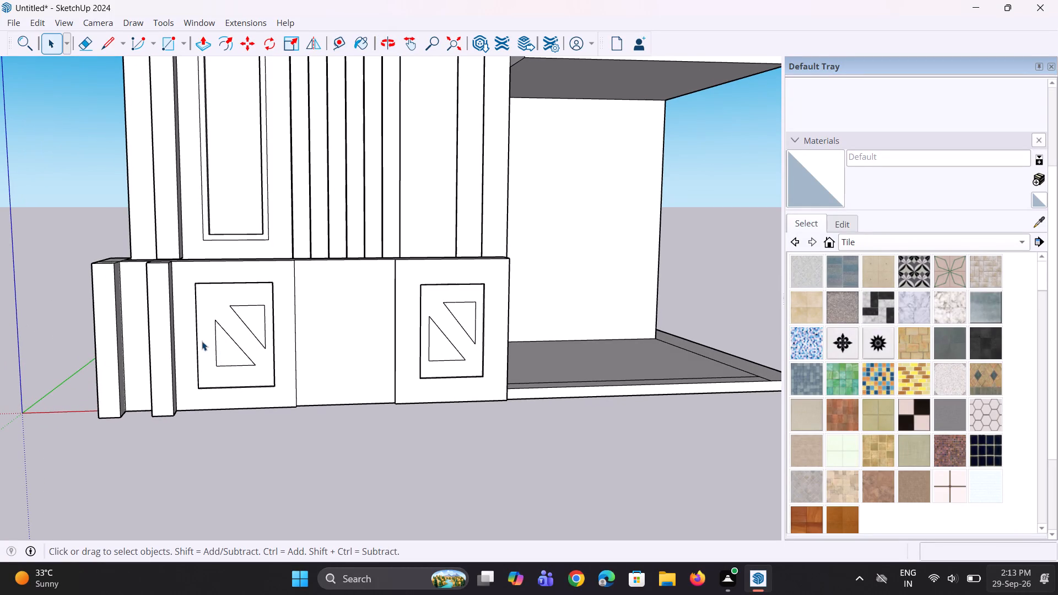
middle_drag(239, 361, 133, 348)
scroll(181, 338, up, 3)
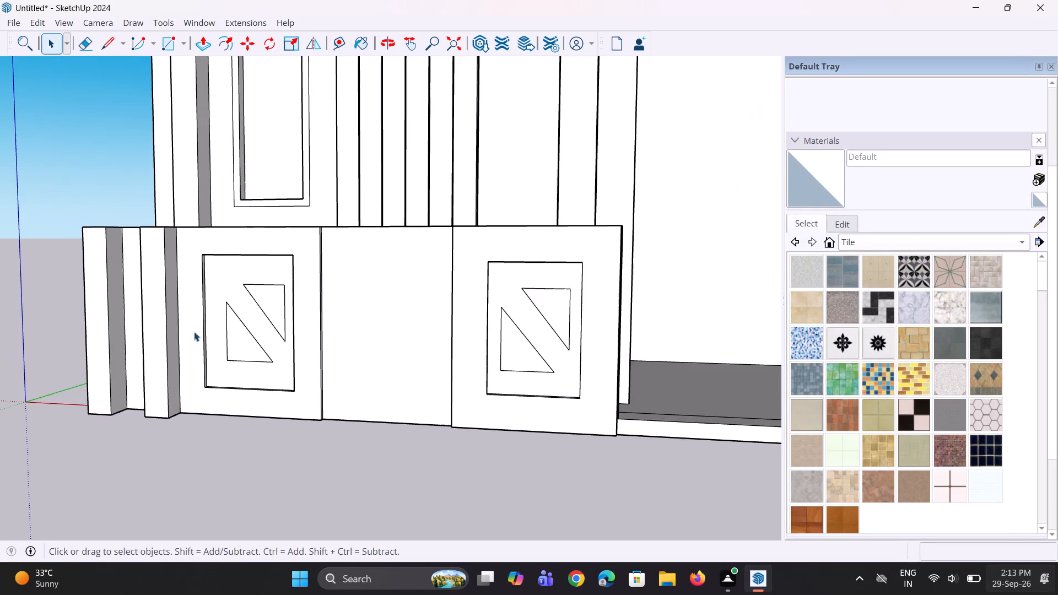
middle_drag(258, 340, 124, 350)
scroll(190, 320, up, 6)
key(p)
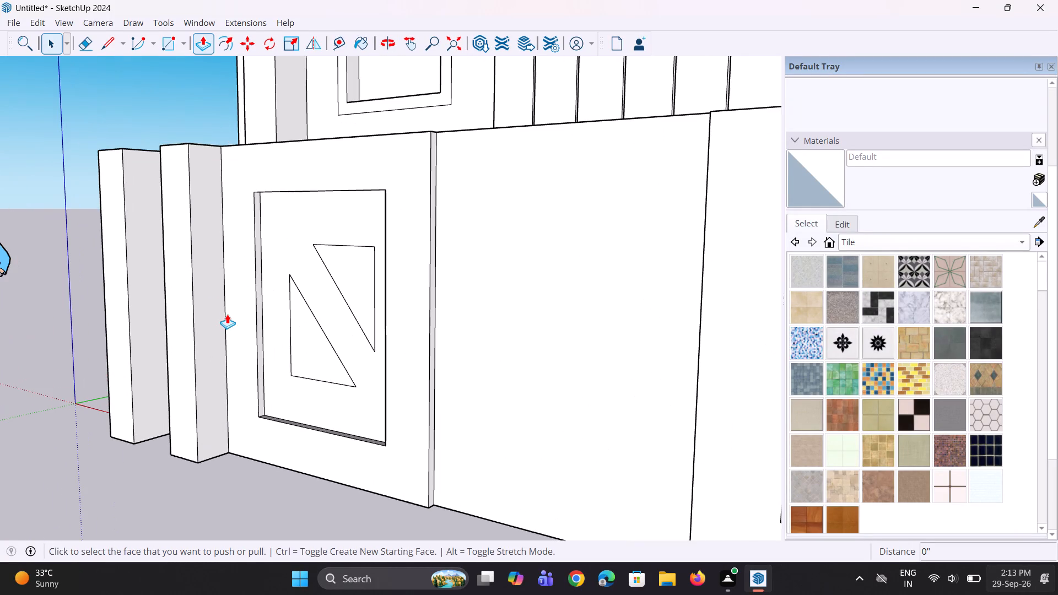
scroll(227, 314, up, 5)
click(272, 348)
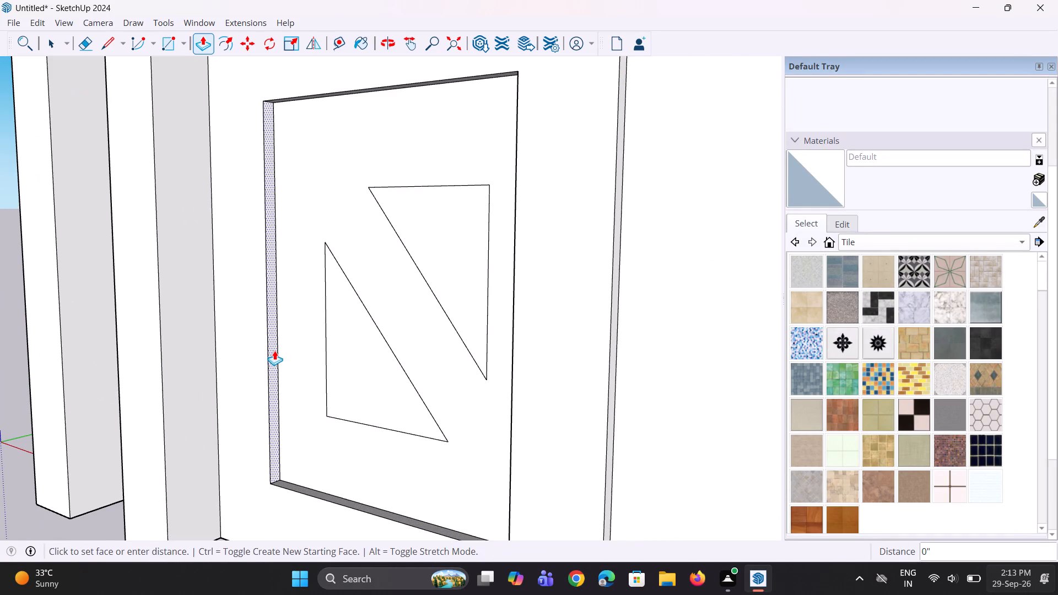
click(276, 352)
Push/Pull the same recess side face of the first panel about another 1 5/16" toward the recess centre.
scroll(223, 440, down, 6)
middle_drag(233, 435, 282, 435)
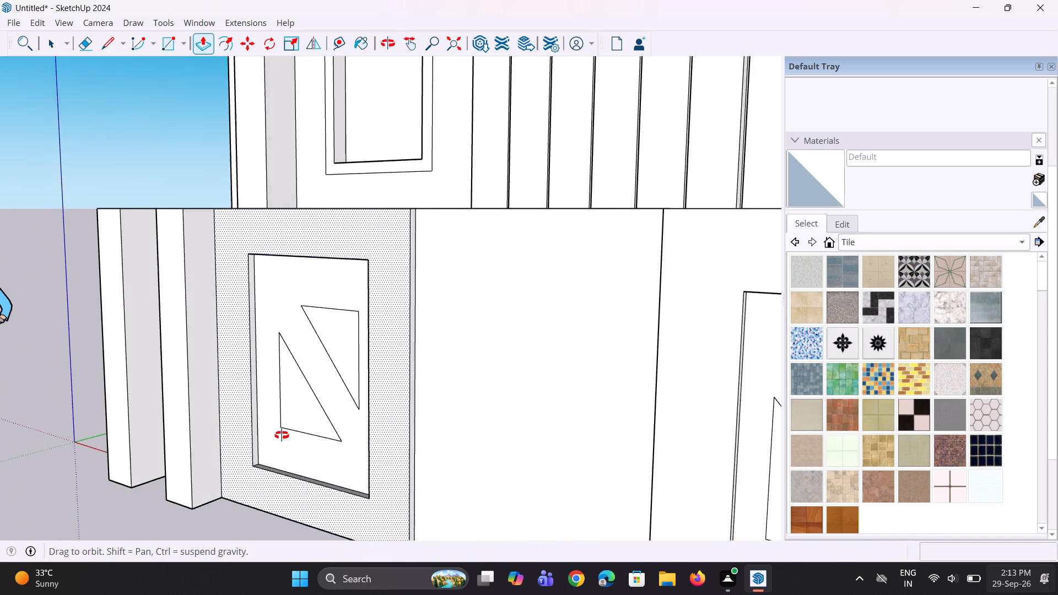
middle_drag(282, 435, 430, 436)
scroll(430, 436, down, 4)
middle_drag(430, 436, 461, 431)
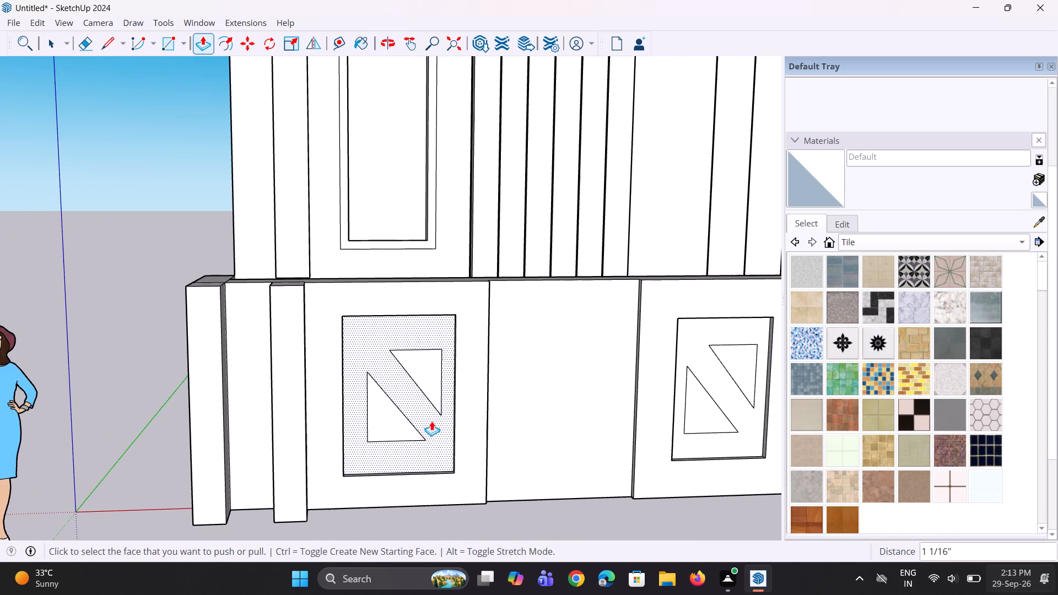
middle_drag(431, 421, 439, 422)
middle_drag(439, 424, 398, 421)
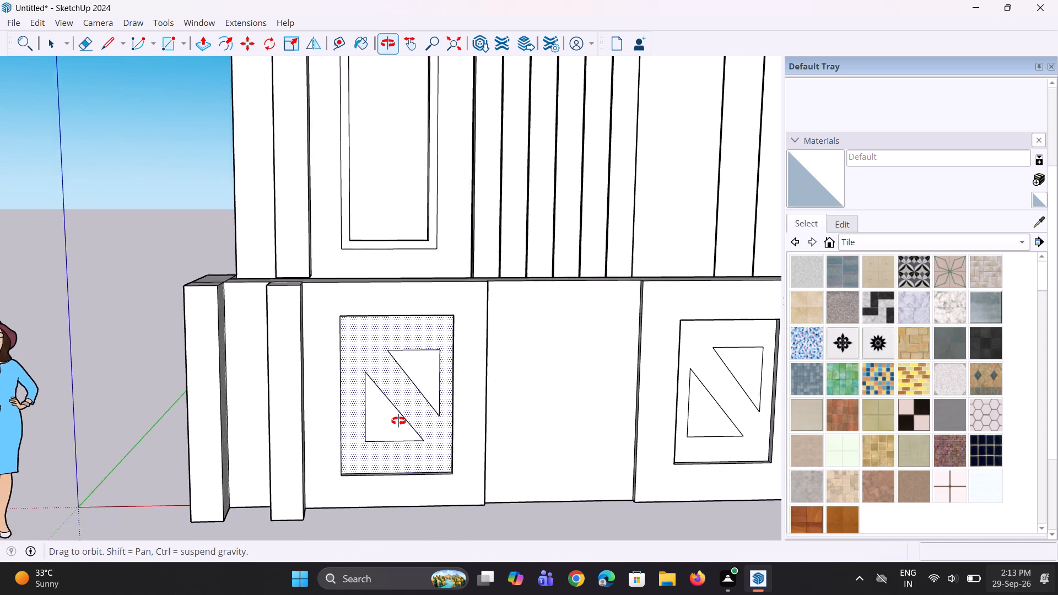
middle_drag(398, 421, 316, 398)
scroll(311, 404, up, 3)
middle_drag(346, 411, 206, 385)
scroll(327, 412, up, 3)
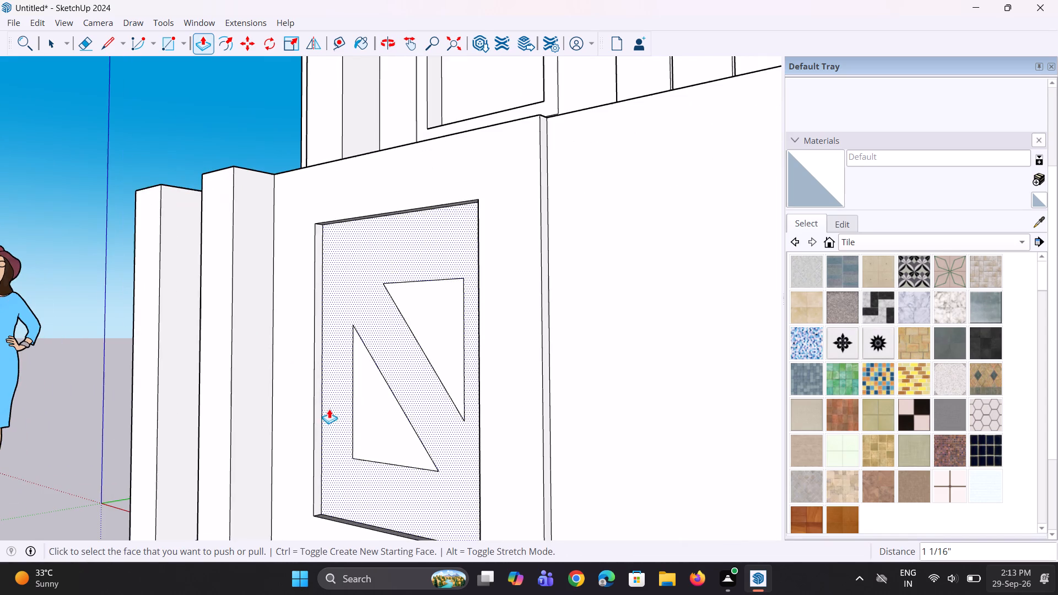
click(319, 396)
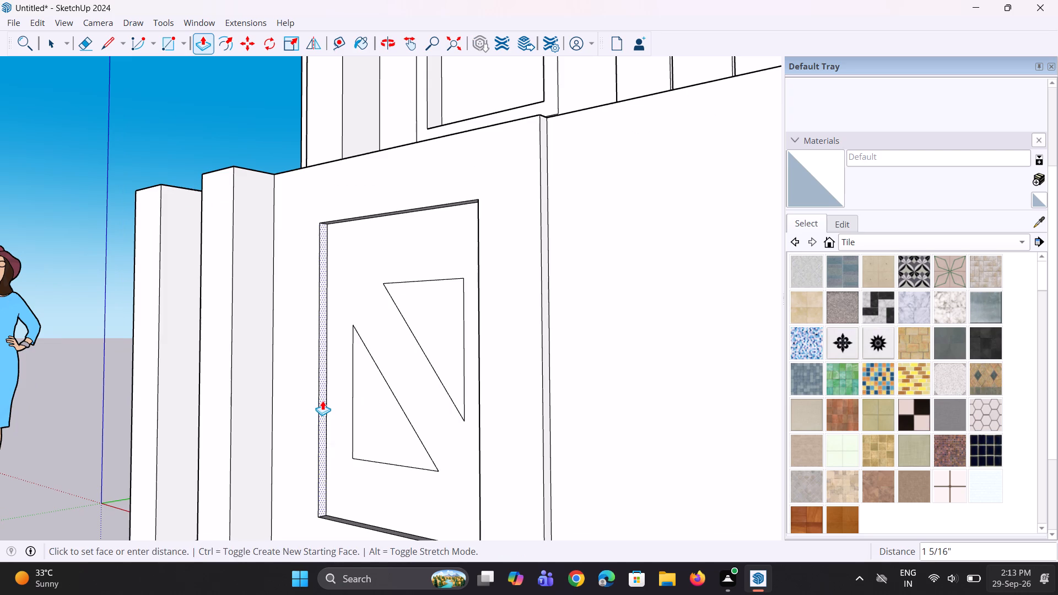
click(324, 402)
scroll(322, 411, down, 4)
key(space)
Push/Pull both triangles in the first panel's recess outward by 2", flush with the surrounding frame.
middle_drag(322, 411, 447, 435)
scroll(447, 430, down, 6)
middle_drag(393, 419, 498, 429)
scroll(493, 430, down, 4)
click(557, 514)
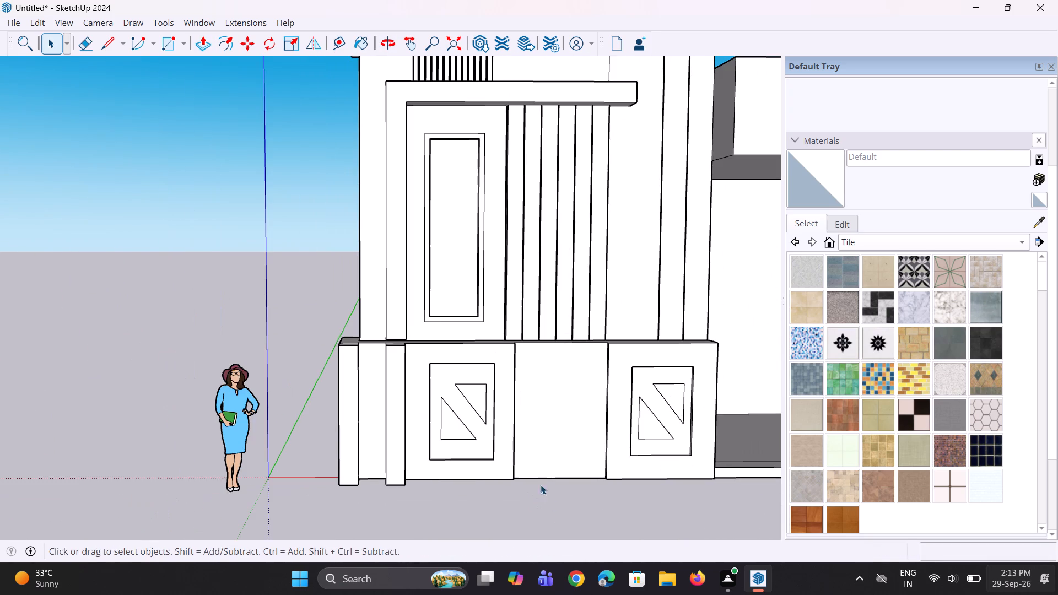
scroll(435, 425, down, 1)
middle_drag(435, 425, 430, 403)
middle_drag(461, 423, 439, 431)
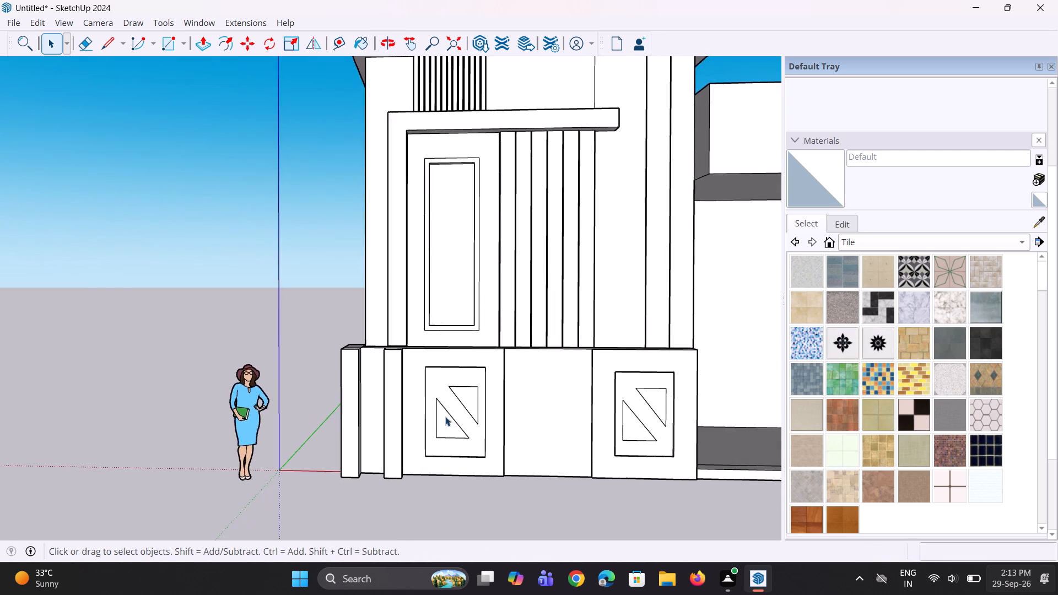
scroll(455, 403, up, 2)
key(p)
middle_drag(458, 403, 414, 404)
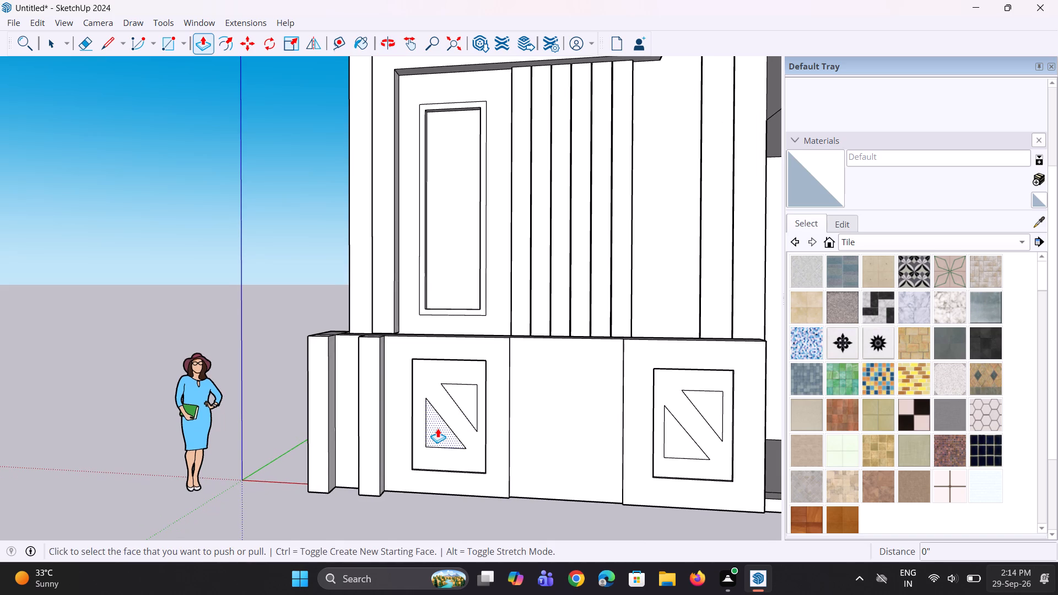
click(438, 428)
click(395, 416)
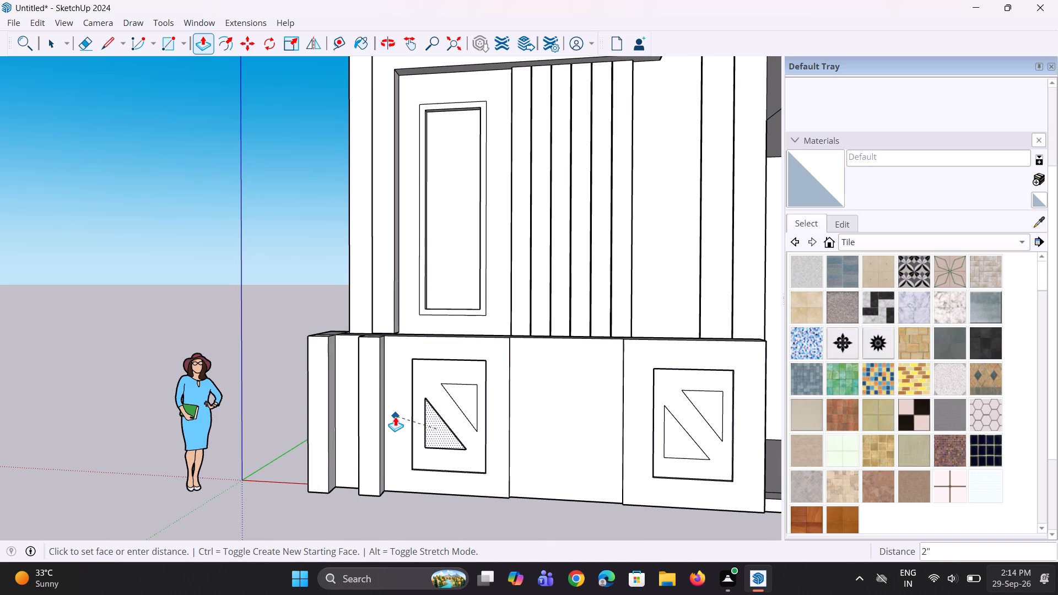
click(460, 394)
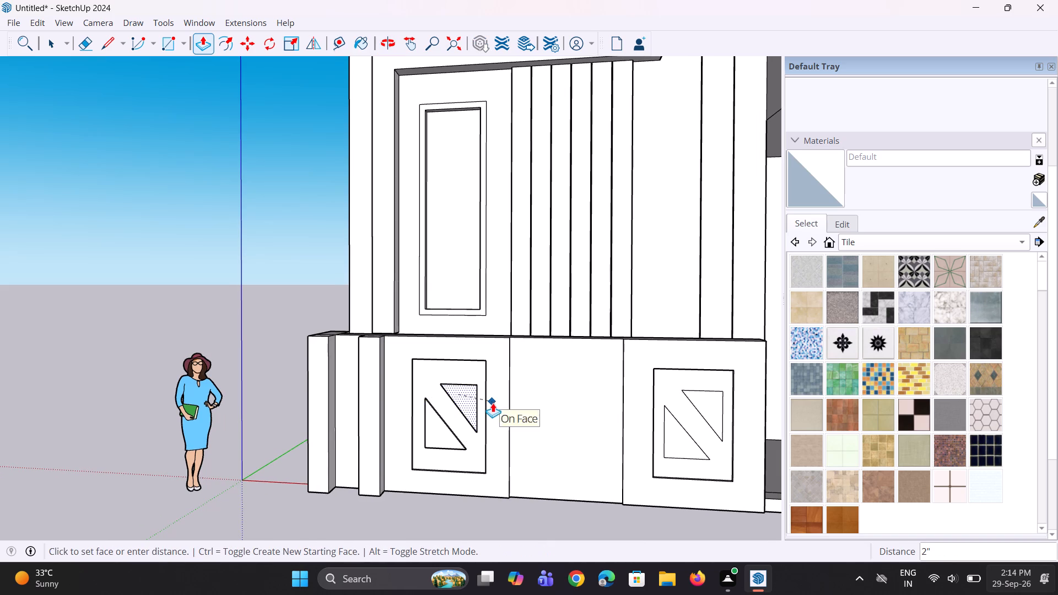
click(493, 407)
Push/Pull both triangles in the far-end panel's recess outward by 2", flush with the surrounding frame.
middle_drag(493, 415, 396, 416)
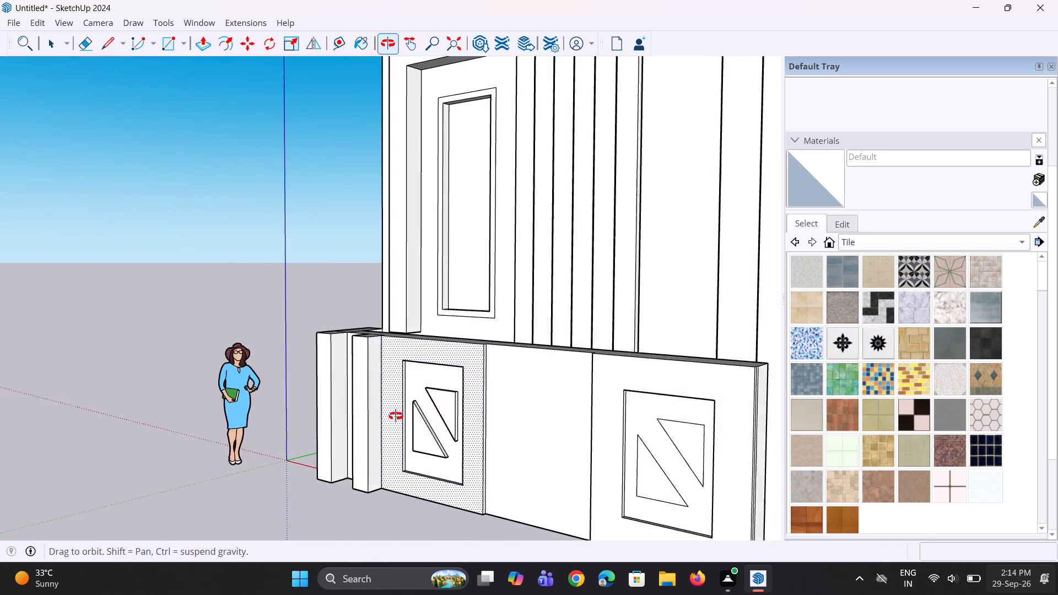
middle_drag(396, 416, 402, 415)
click(673, 458)
click(633, 451)
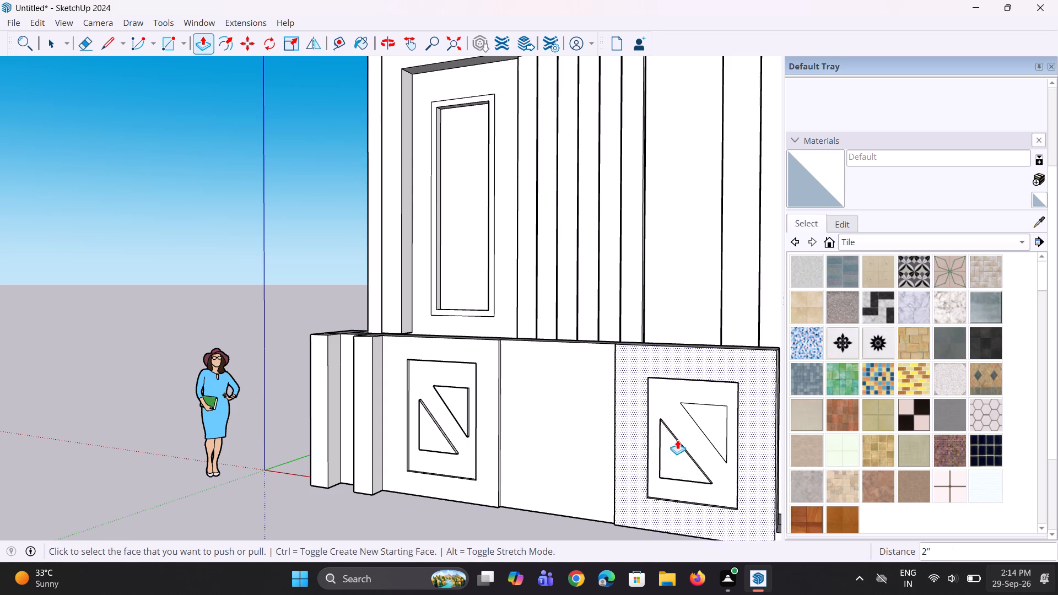
click(710, 424)
click(759, 429)
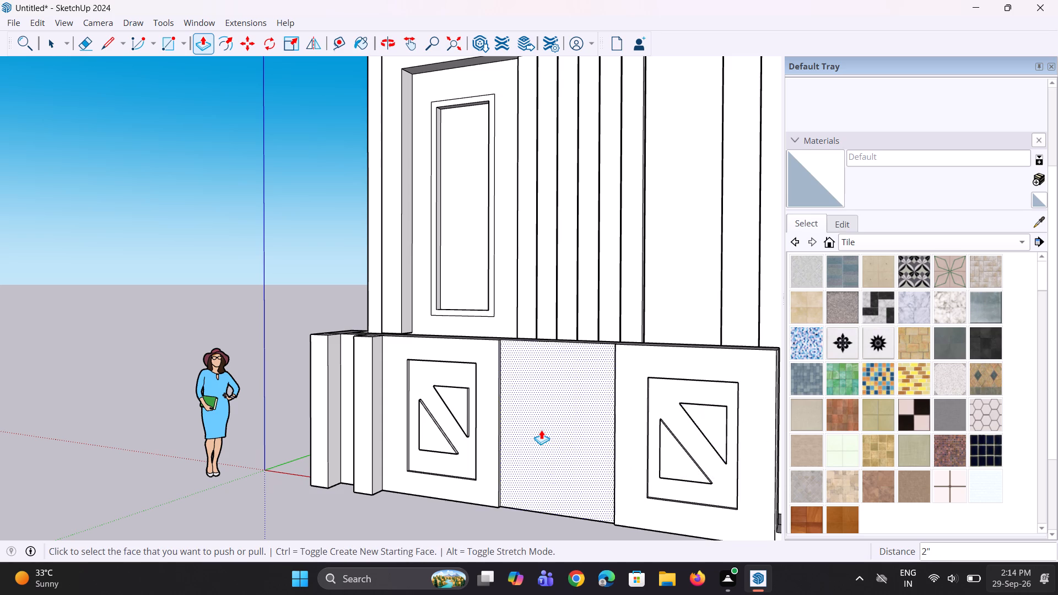
scroll(547, 431, down, 4)
middle_drag(558, 436, 716, 420)
key(space)
key(space)
Push/Pull the first panel's frame around the recess slightly further outward.
middle_drag(454, 441, 512, 426)
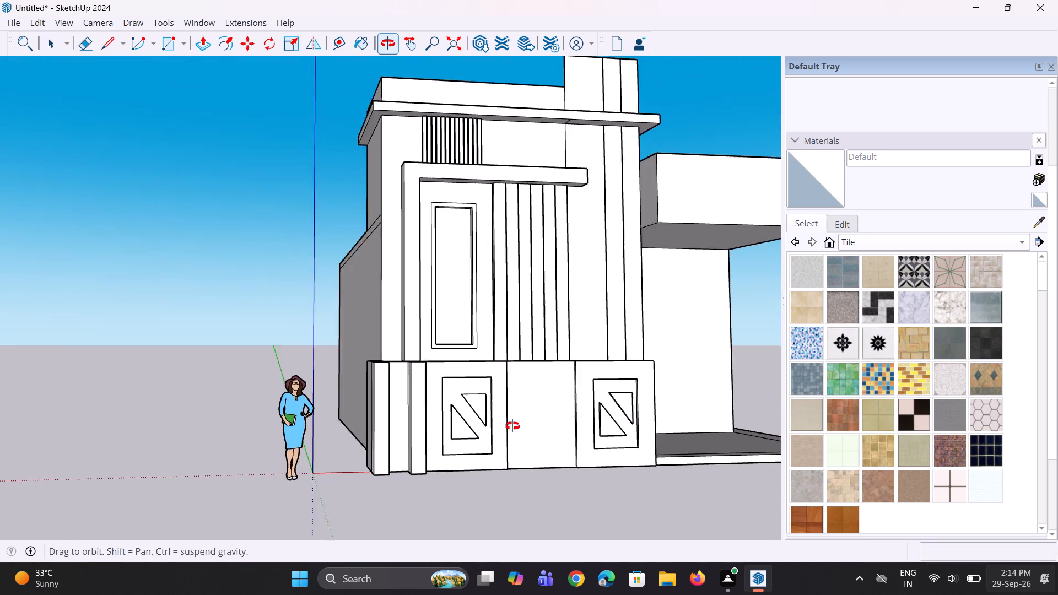
middle_drag(512, 426, 513, 426)
scroll(428, 413, up, 2)
middle_drag(429, 413, 446, 451)
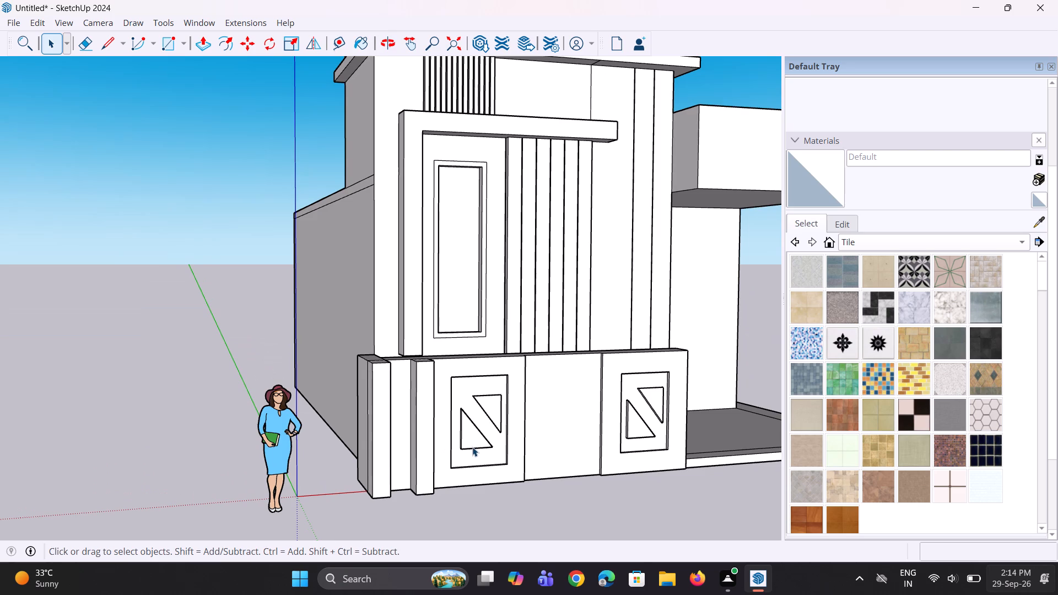
middle_drag(531, 465, 472, 466)
scroll(466, 455, up, 3)
middle_drag(536, 467, 340, 461)
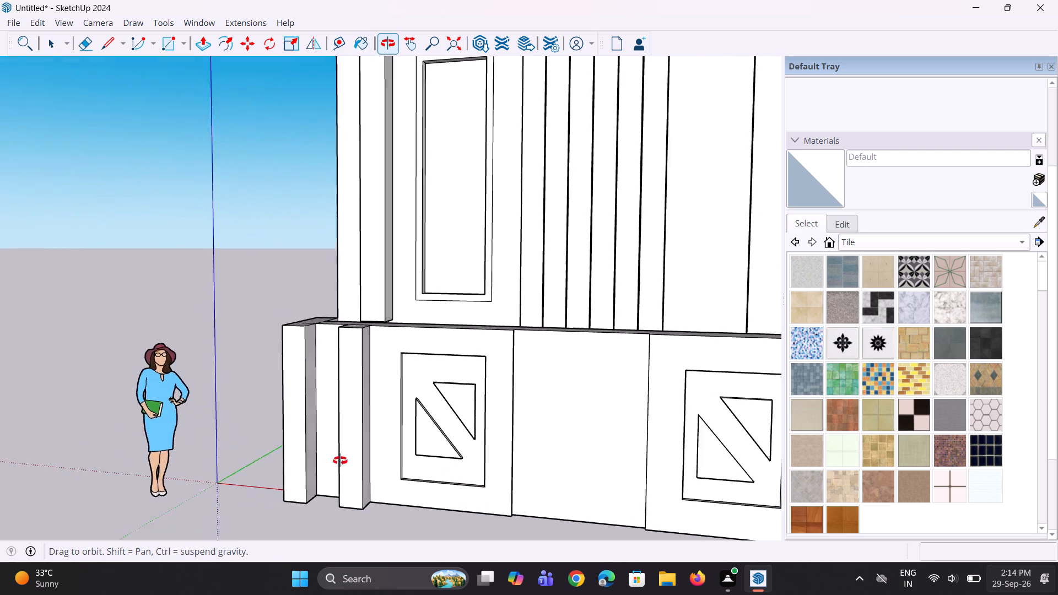
middle_drag(340, 461, 305, 456)
middle_drag(424, 434, 349, 448)
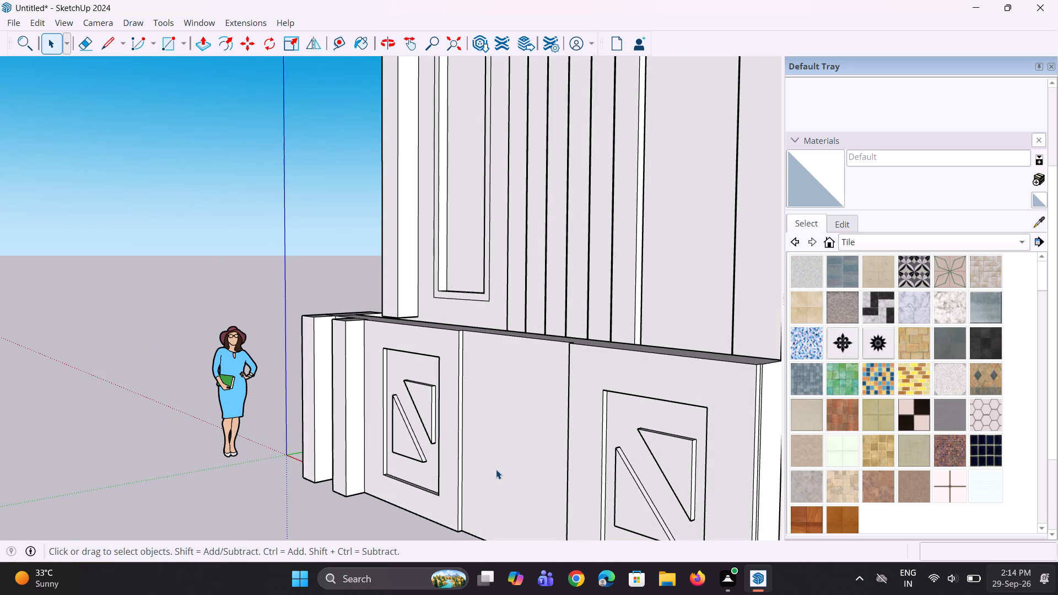
key(p)
click(445, 471)
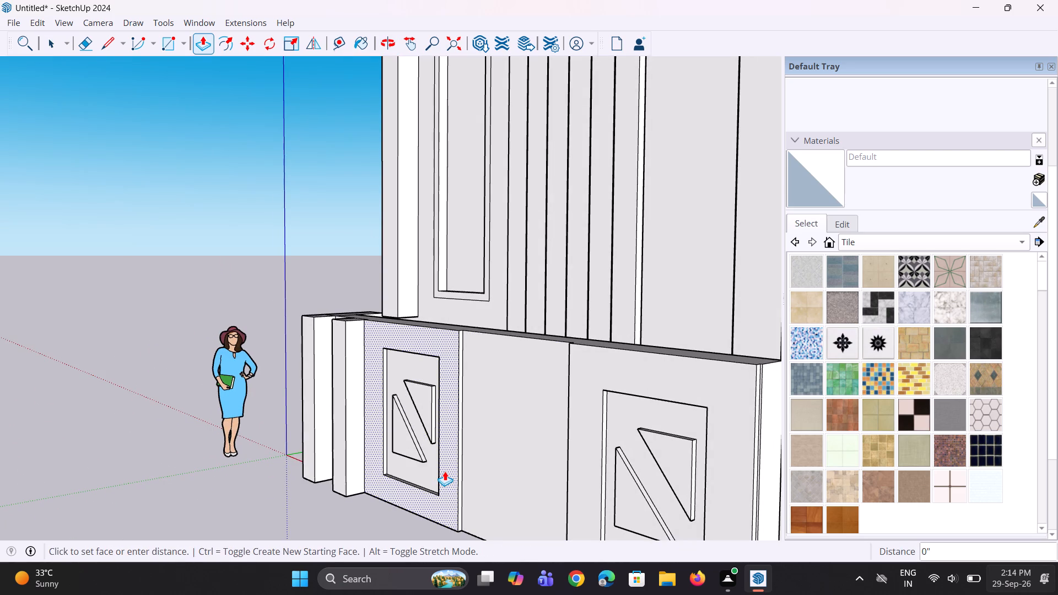
click(442, 470)
Push/Pull both triangles in the first panel's recess outward by 1 3/8", flush with the surrounding frame.
middle_drag(401, 473, 408, 474)
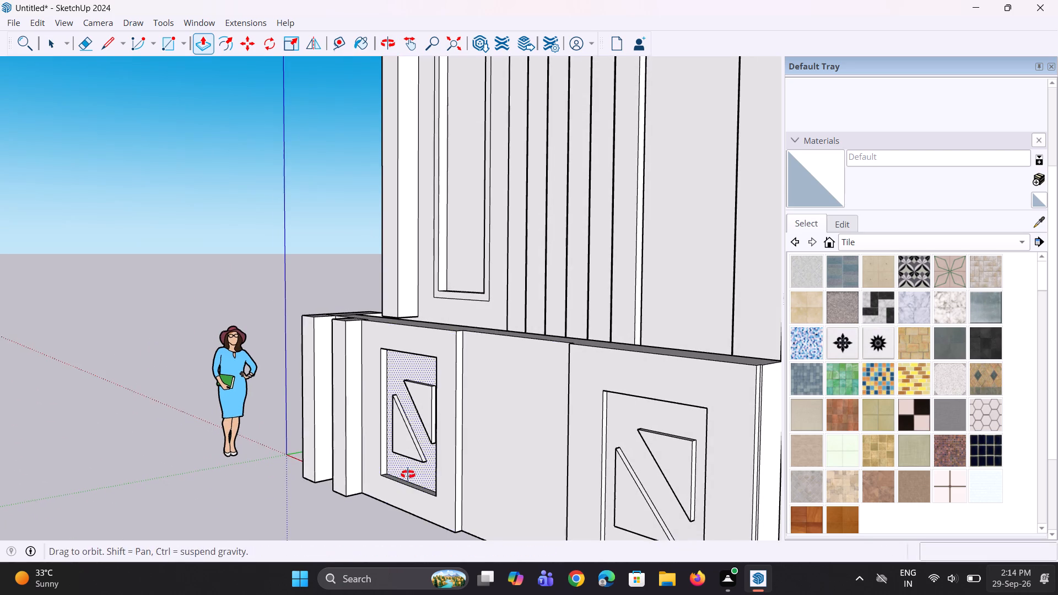
middle_drag(408, 474, 421, 467)
click(407, 446)
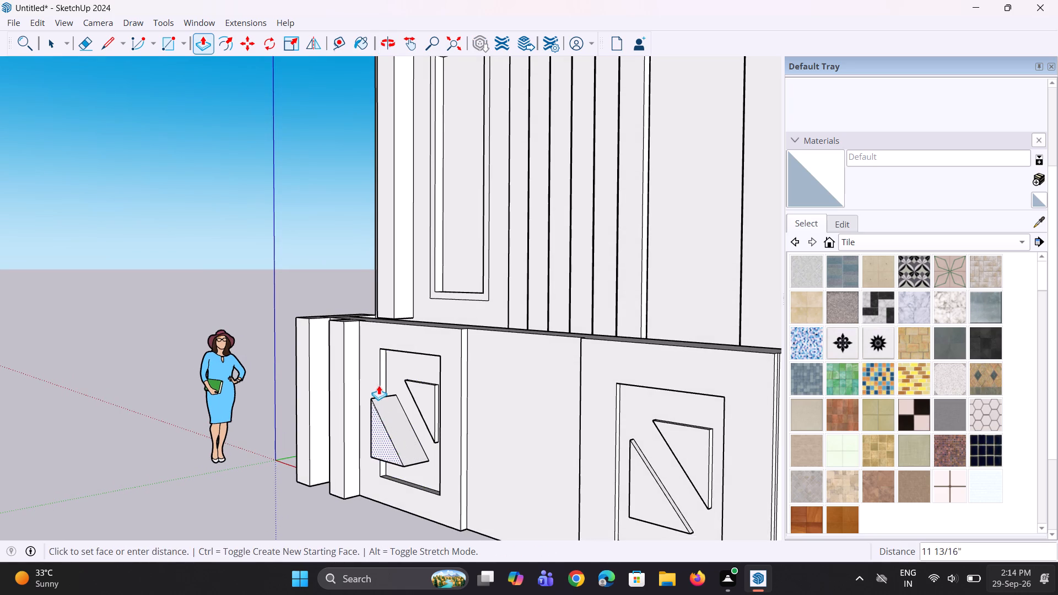
click(373, 374)
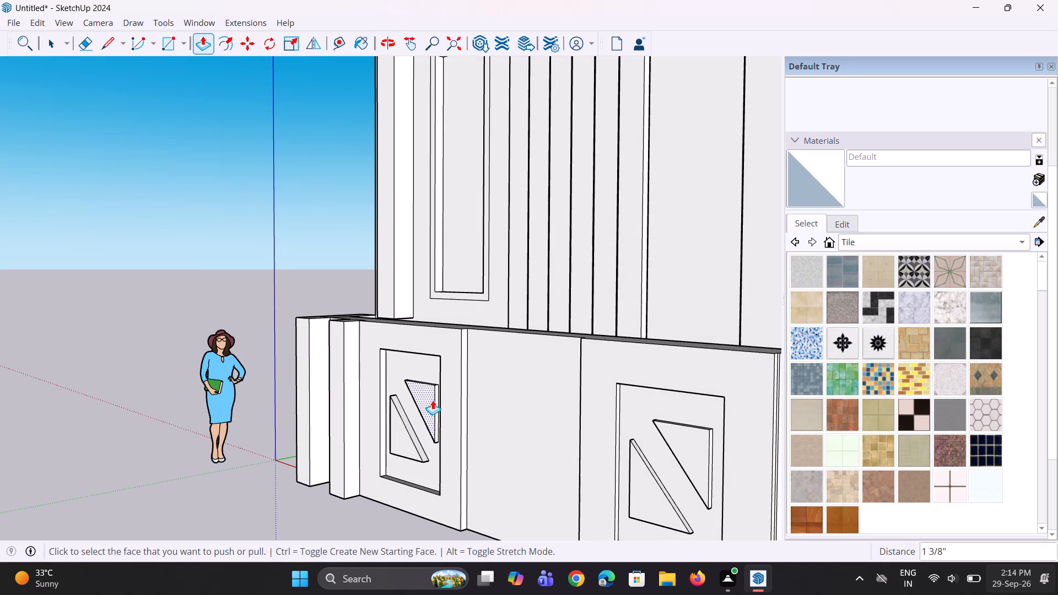
click(428, 399)
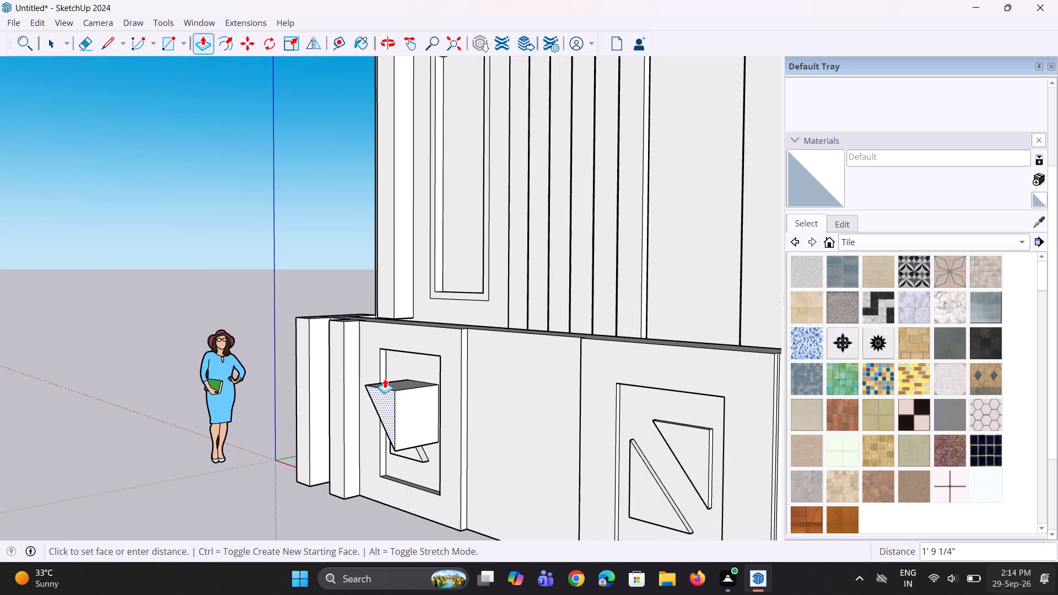
click(377, 366)
Push/Pull the far-end panel's frame outward by 1 3/8" to align with the first panel's frame.
middle_drag(404, 430, 422, 435)
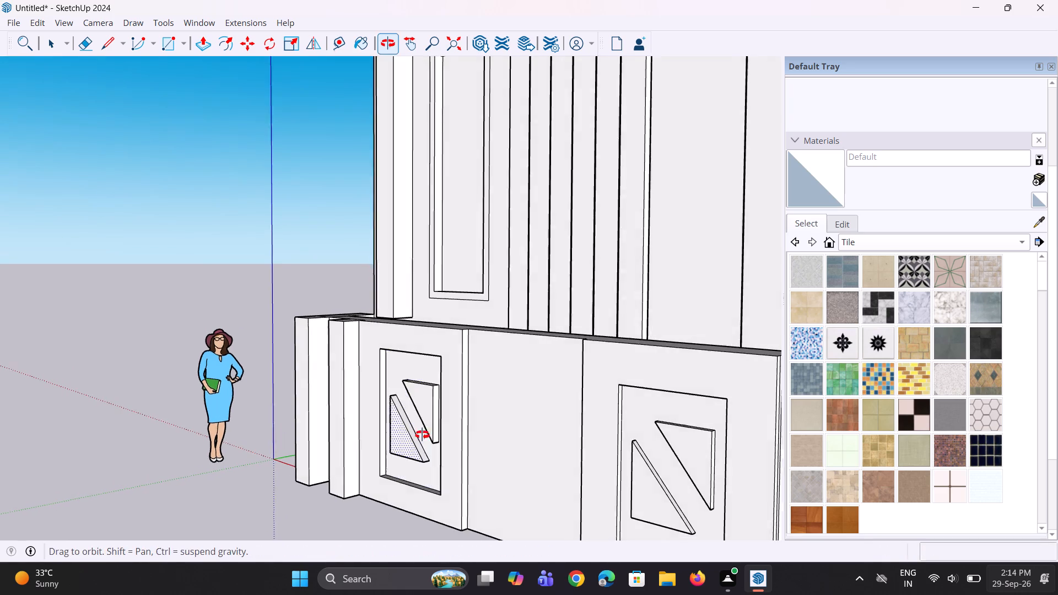
middle_drag(422, 435, 522, 429)
click(635, 451)
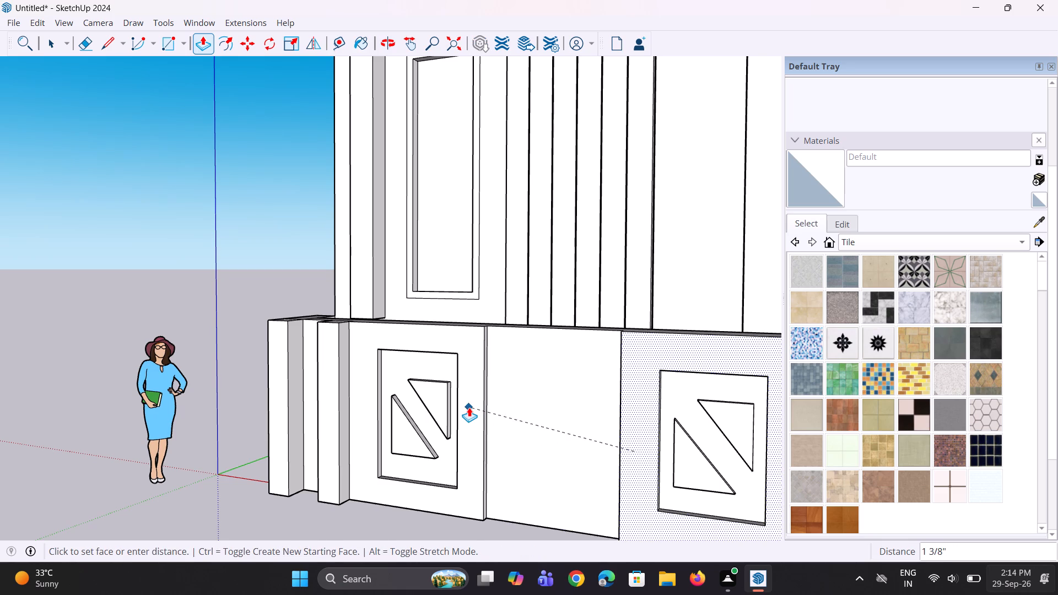
click(469, 407)
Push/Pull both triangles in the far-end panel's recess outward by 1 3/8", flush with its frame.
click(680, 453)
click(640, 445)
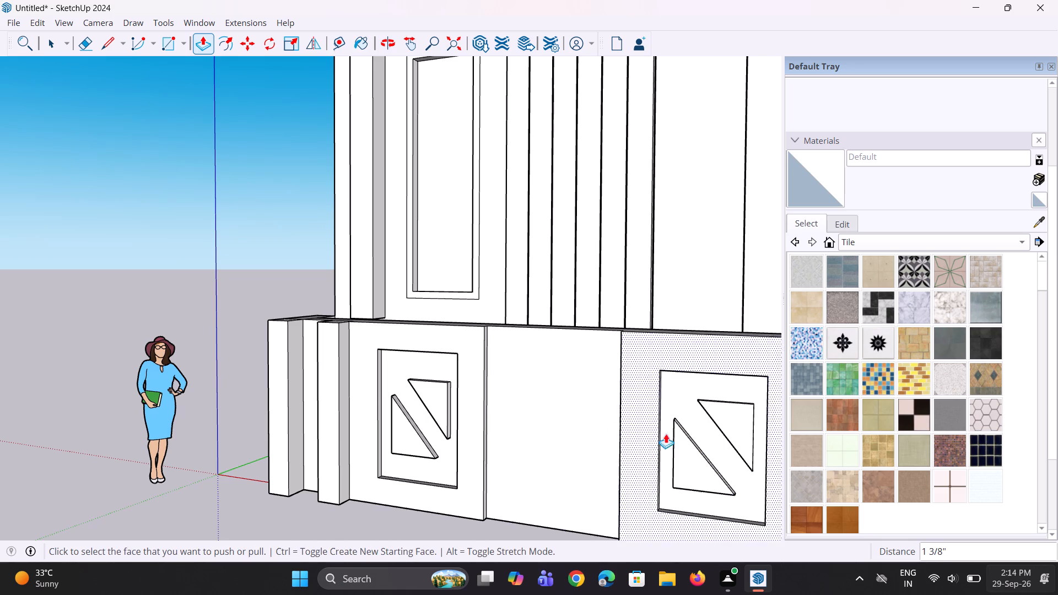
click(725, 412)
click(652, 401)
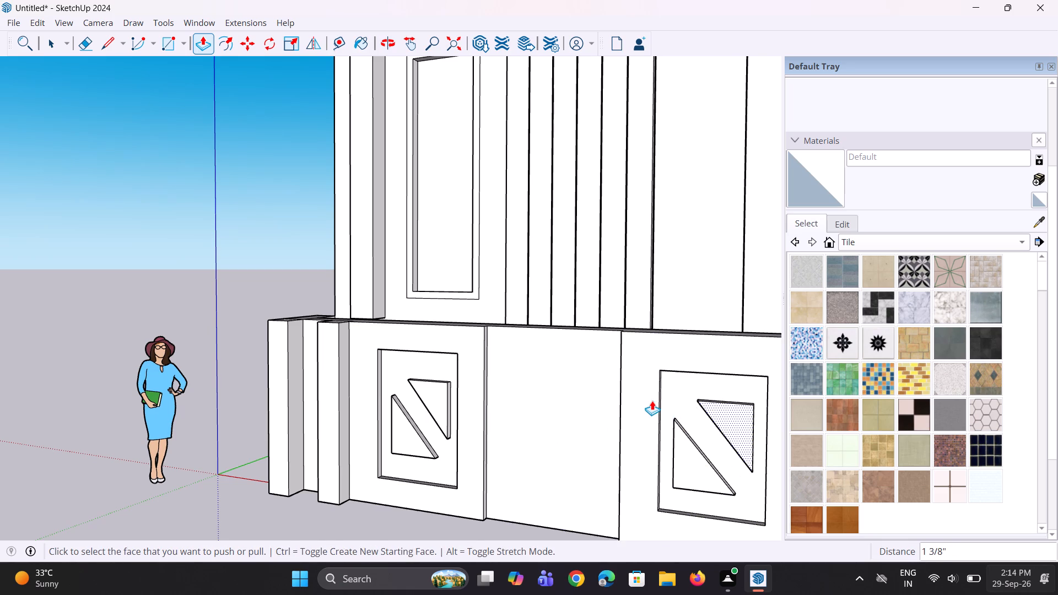
Examine the front elevation as a whole, comparing the two triangle-decorated panels on the low front wall.
middle_drag(655, 435, 769, 463)
key(space)
key(space)
scroll(563, 451, down, 4)
click(560, 532)
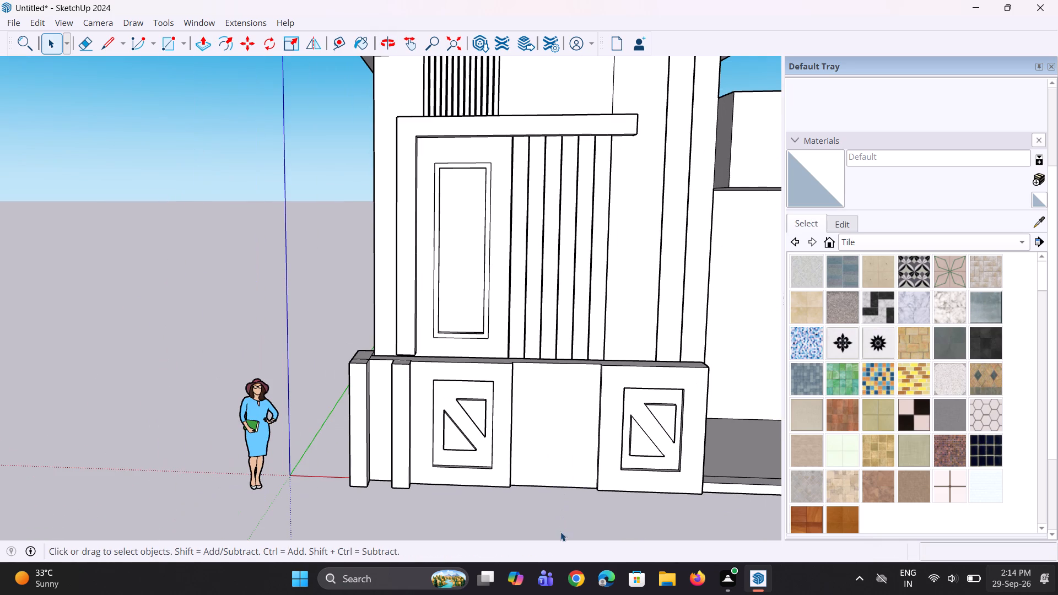
middle_drag(565, 473, 587, 431)
scroll(587, 431, down, 6)
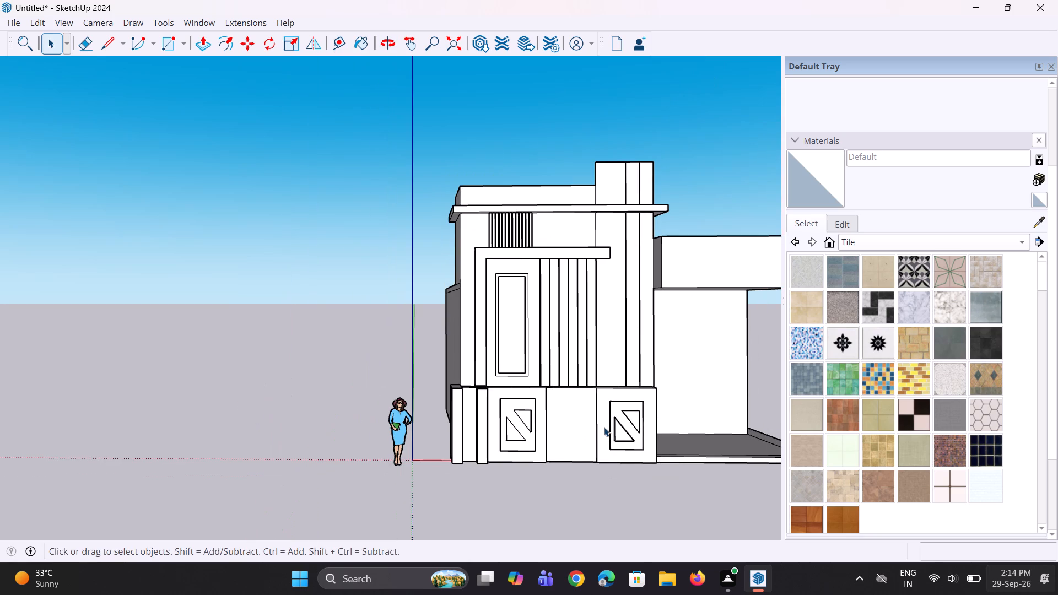
key(space)
scroll(515, 429, down, 1)
middle_drag(516, 429, 506, 428)
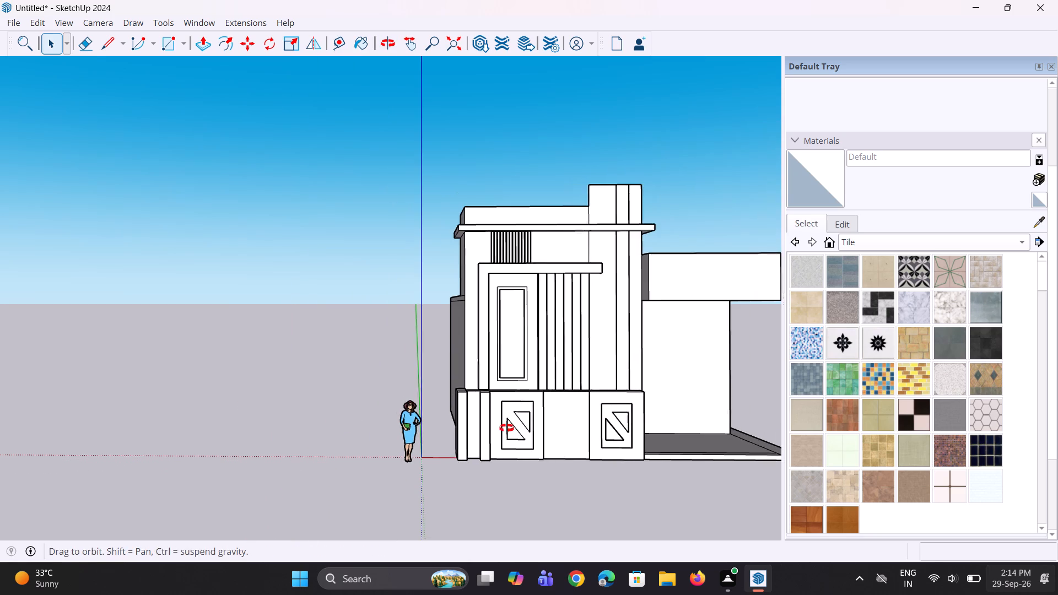
middle_drag(506, 428, 503, 426)
scroll(537, 436, up, 4)
scroll(537, 436, down, 4)
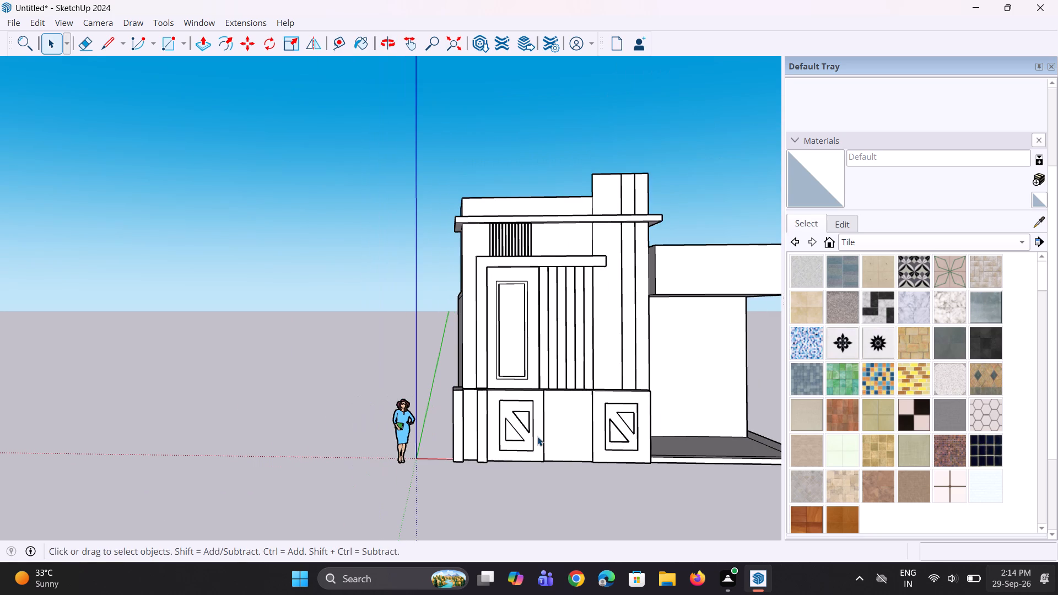
scroll(537, 436, down, 3)
scroll(522, 423, up, 5)
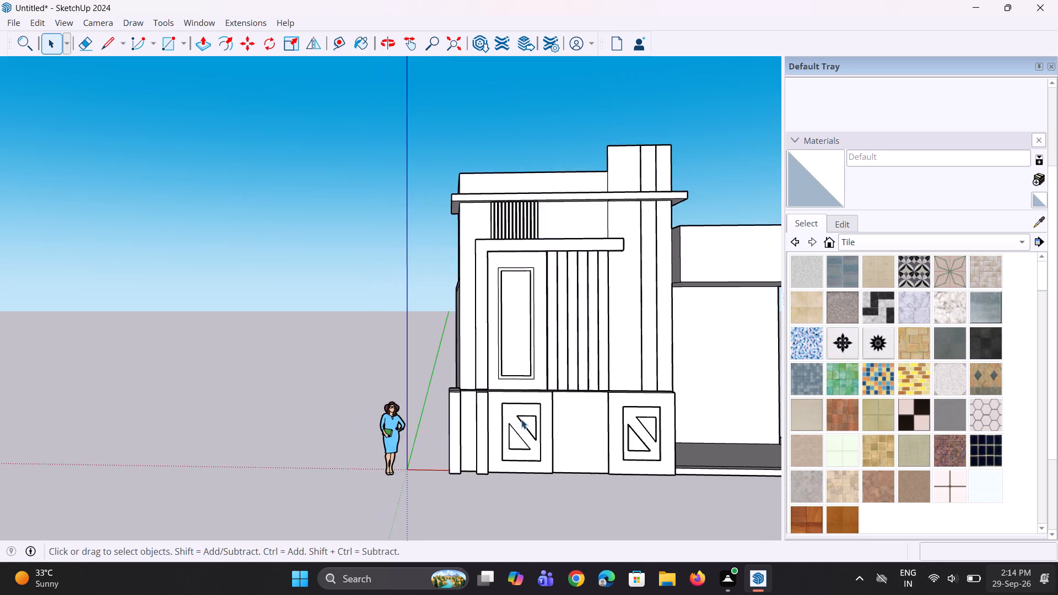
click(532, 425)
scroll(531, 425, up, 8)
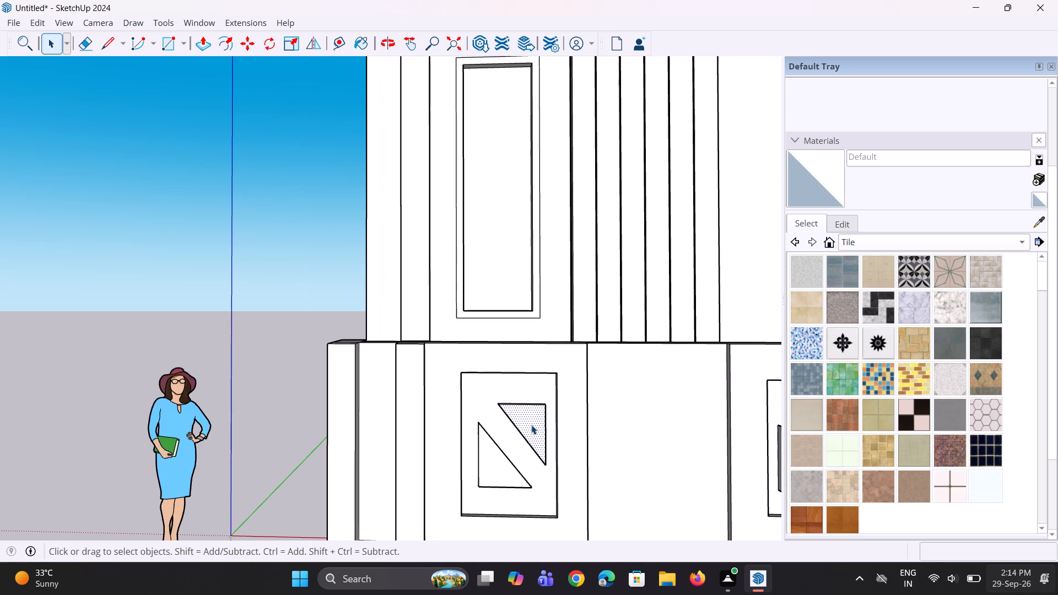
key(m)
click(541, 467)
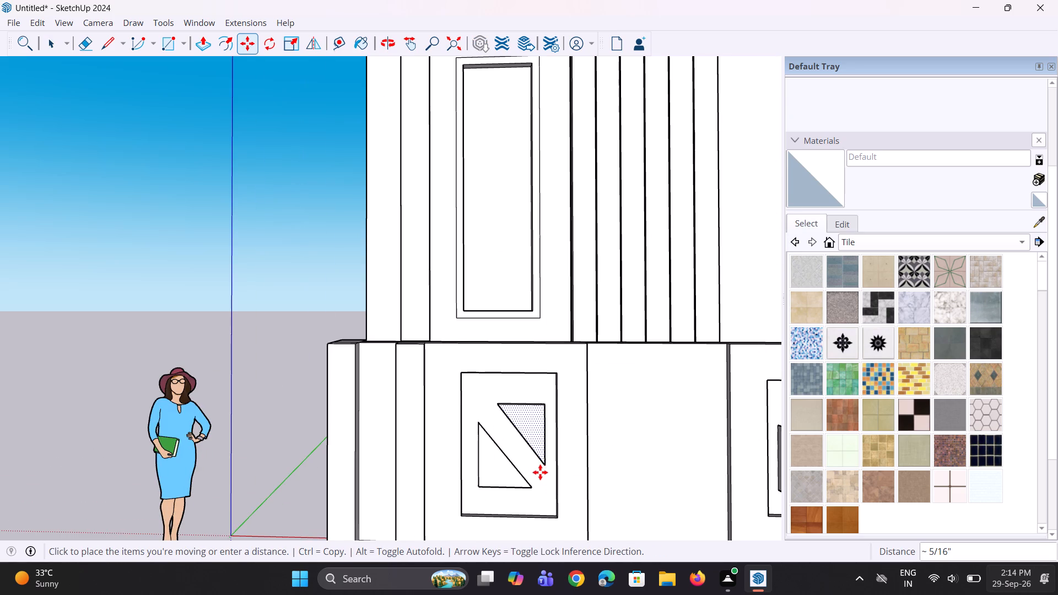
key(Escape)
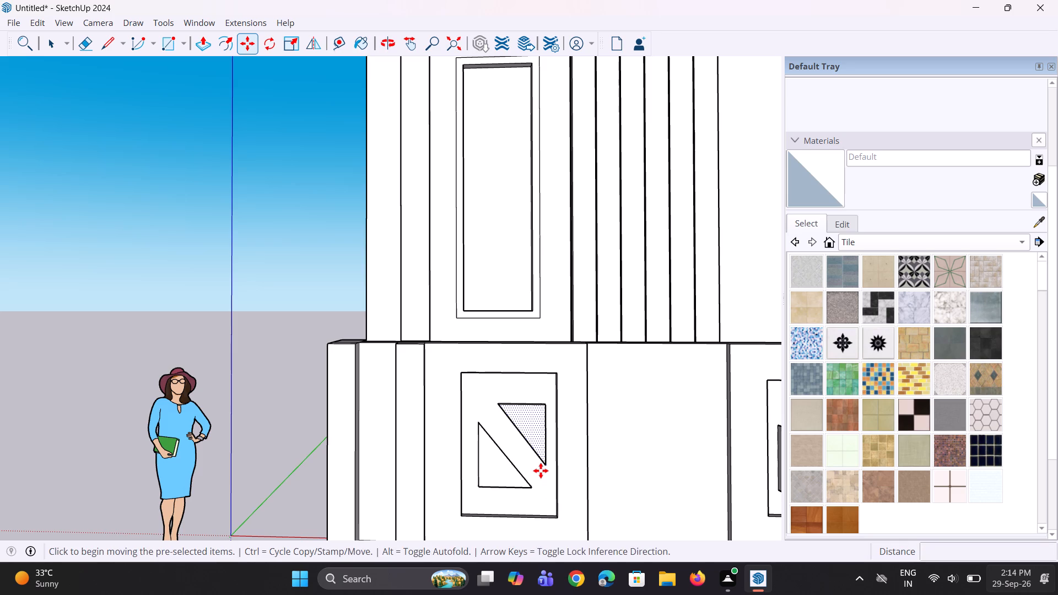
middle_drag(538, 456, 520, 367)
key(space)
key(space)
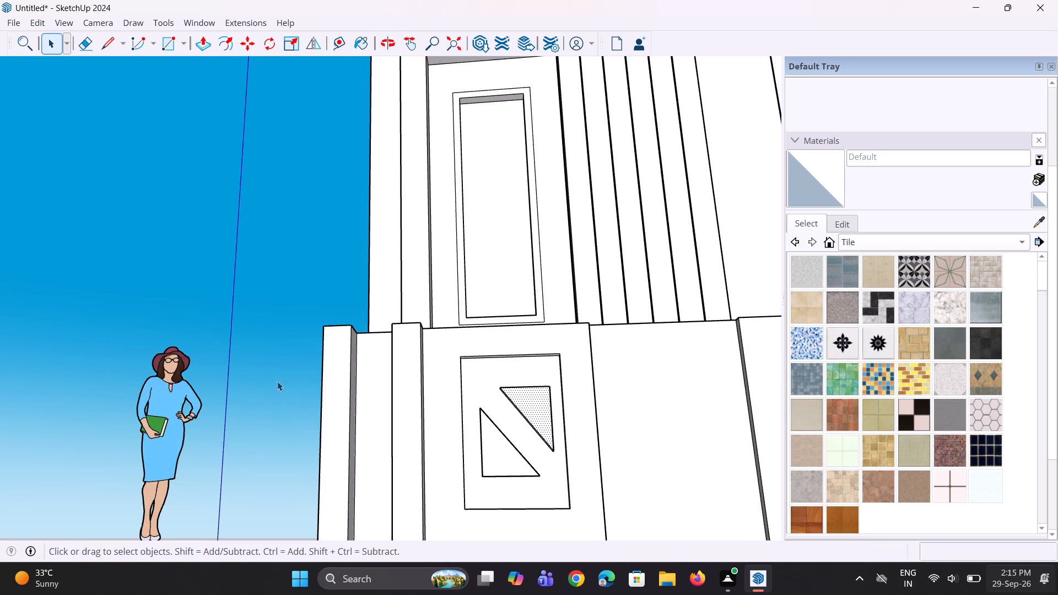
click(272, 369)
Push/Pull both triangles in the far-end panel inward by 3 3/8", flush with the recessed face.
scroll(499, 485, down, 11)
middle_drag(538, 472, 563, 542)
scroll(612, 469, down, 6)
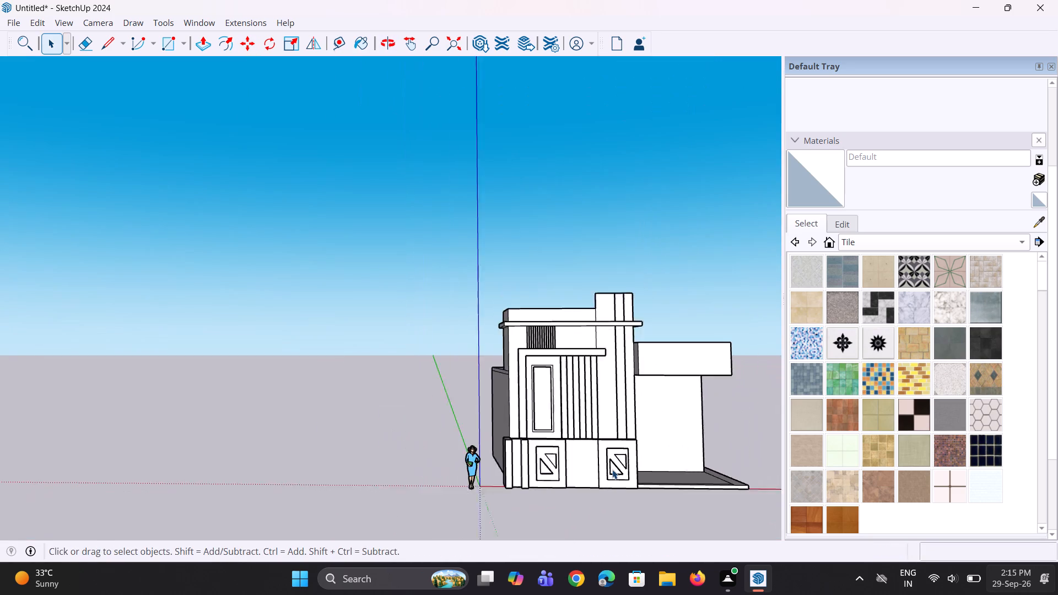
middle_drag(612, 469, 617, 507)
scroll(613, 437, up, 3)
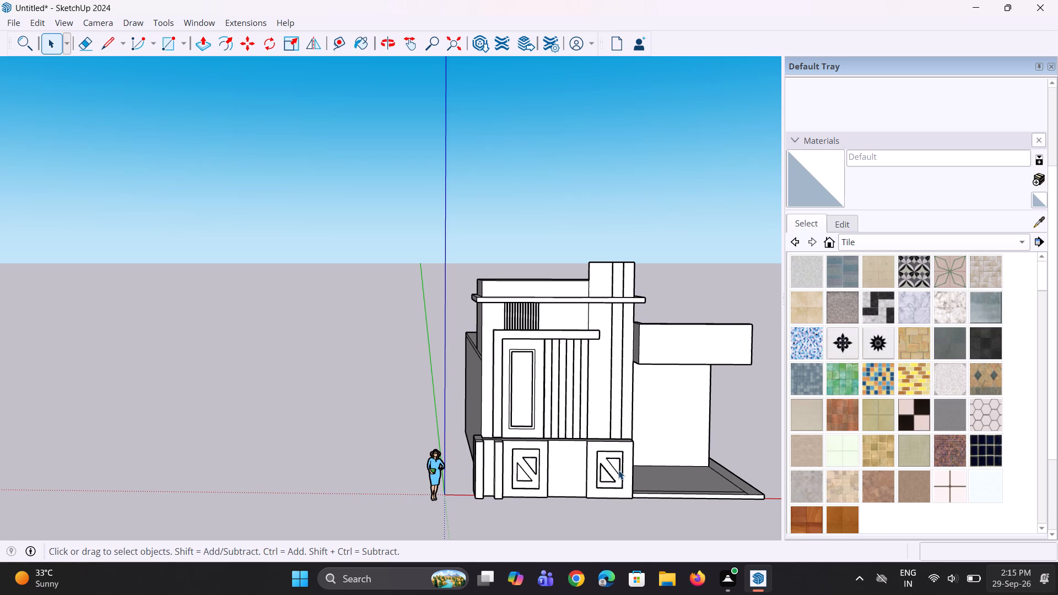
scroll(605, 475, up, 7)
drag(605, 469, 599, 481)
middle_drag(597, 492, 525, 487)
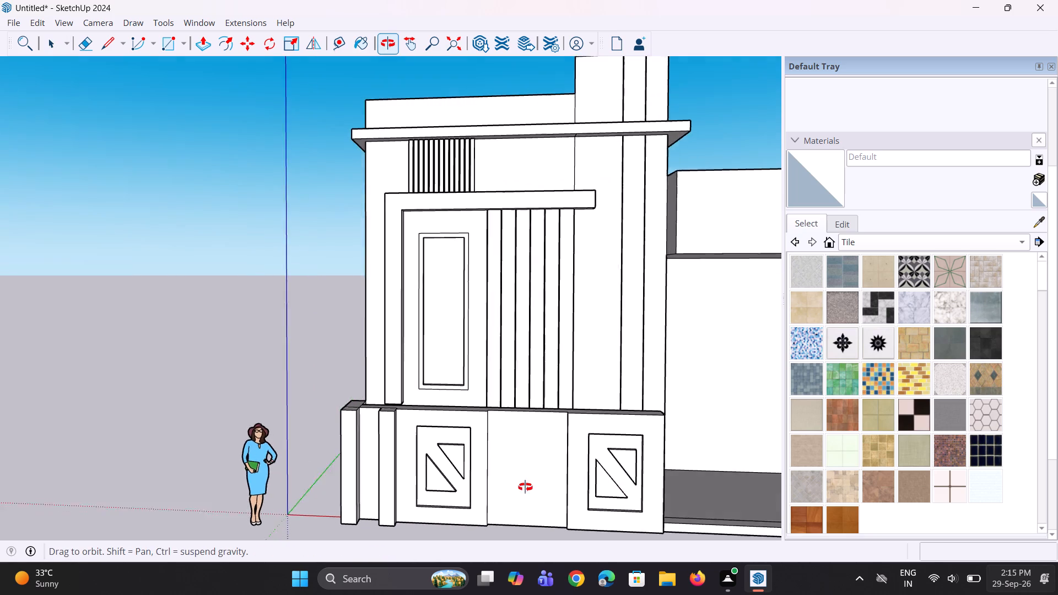
middle_drag(525, 487, 501, 486)
key(p)
scroll(596, 502, up, 3)
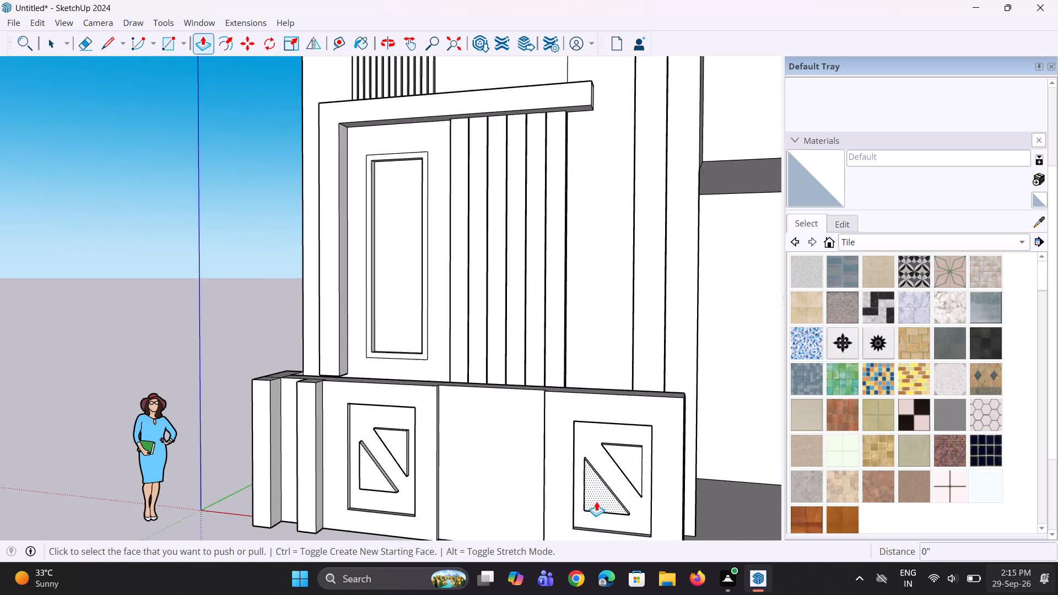
scroll(596, 501, up, 7)
click(598, 497)
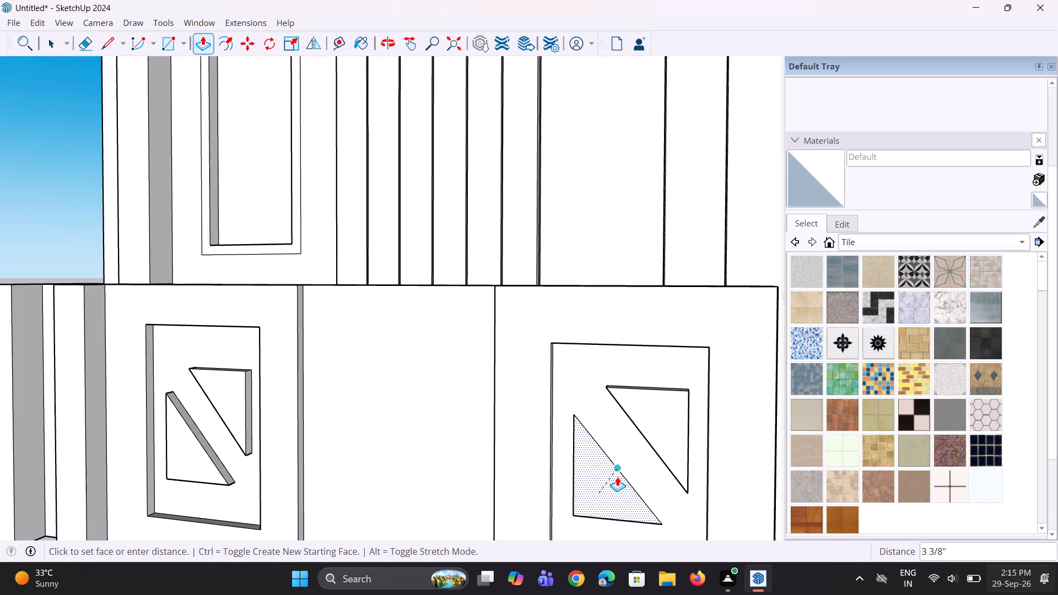
click(626, 472)
click(663, 426)
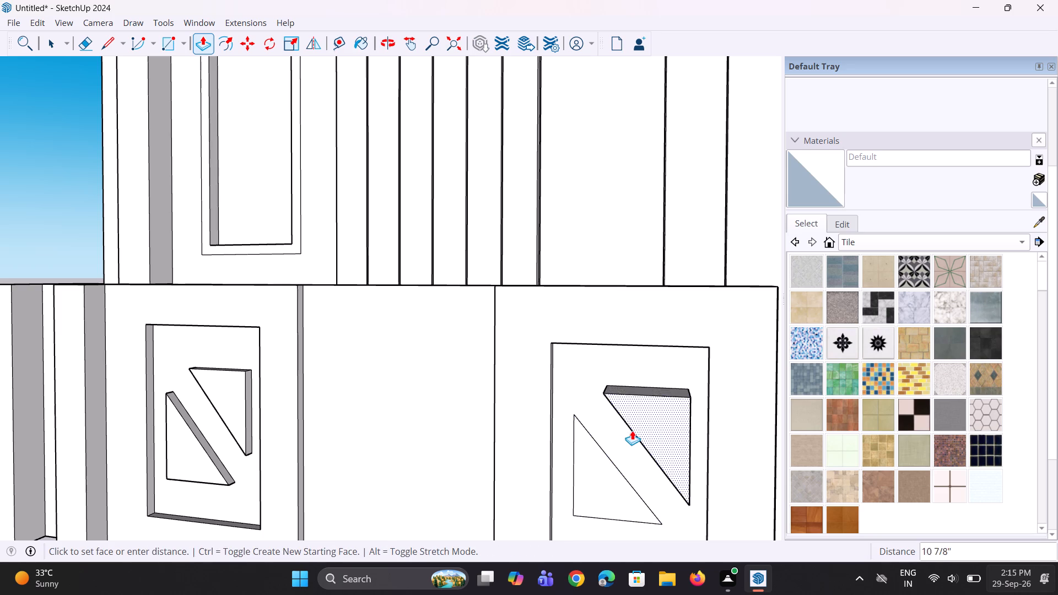
click(610, 365)
Erase all the edges of both triangle outlines from the far-end panel's recessed face.
middle_drag(611, 431, 654, 429)
key(m)
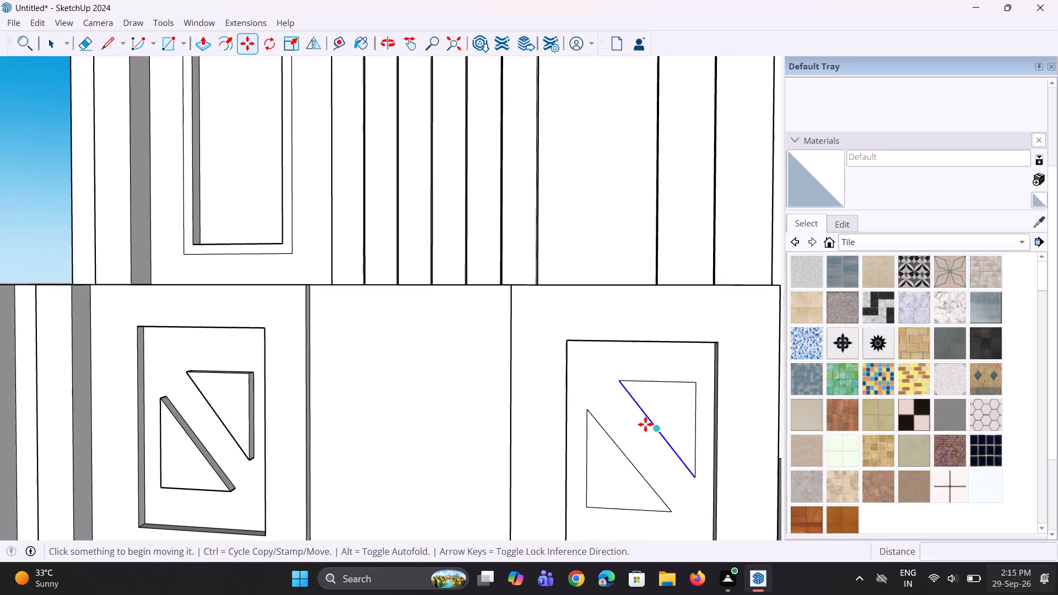
key(space)
key(space)
key(e)
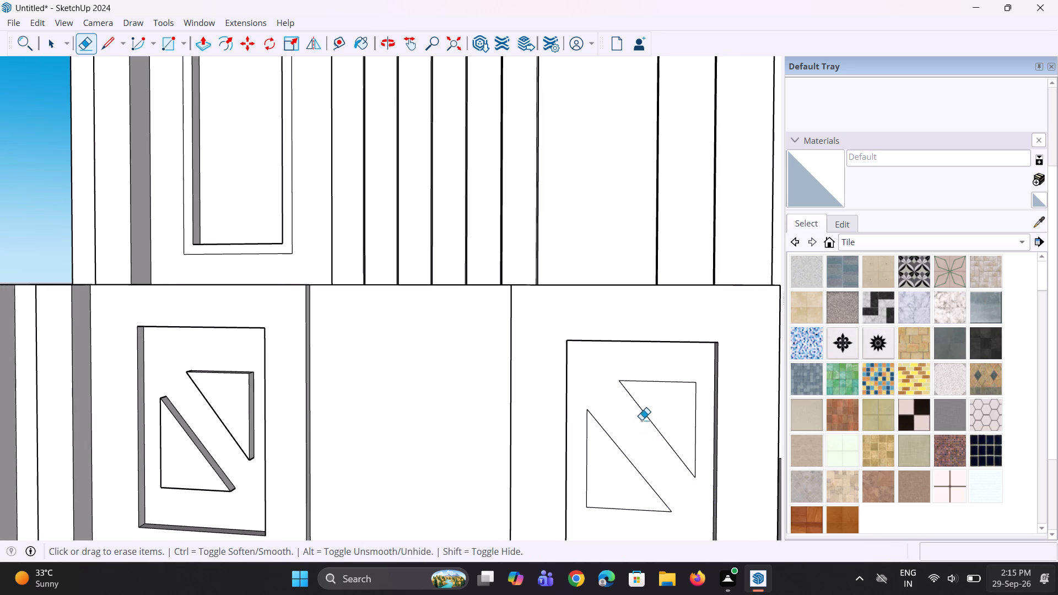
click(649, 417)
click(656, 382)
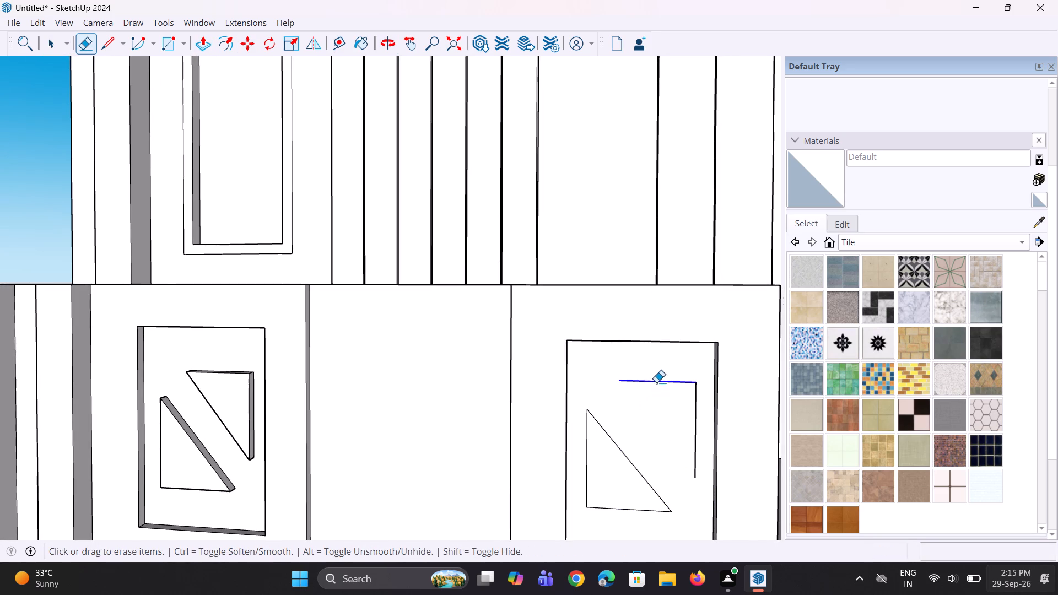
scroll(724, 437, up, 2)
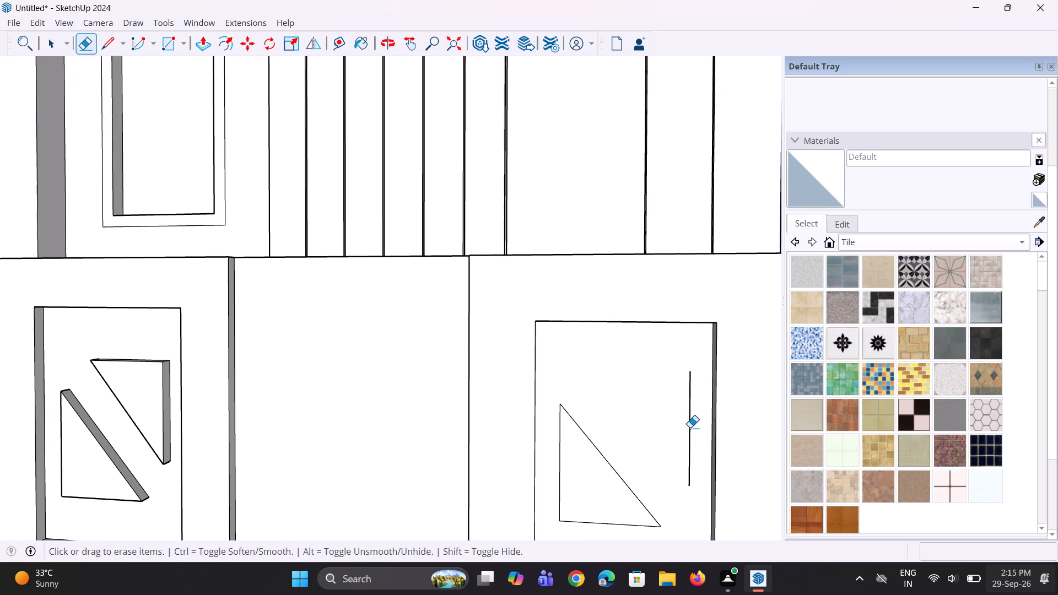
click(690, 428)
click(623, 481)
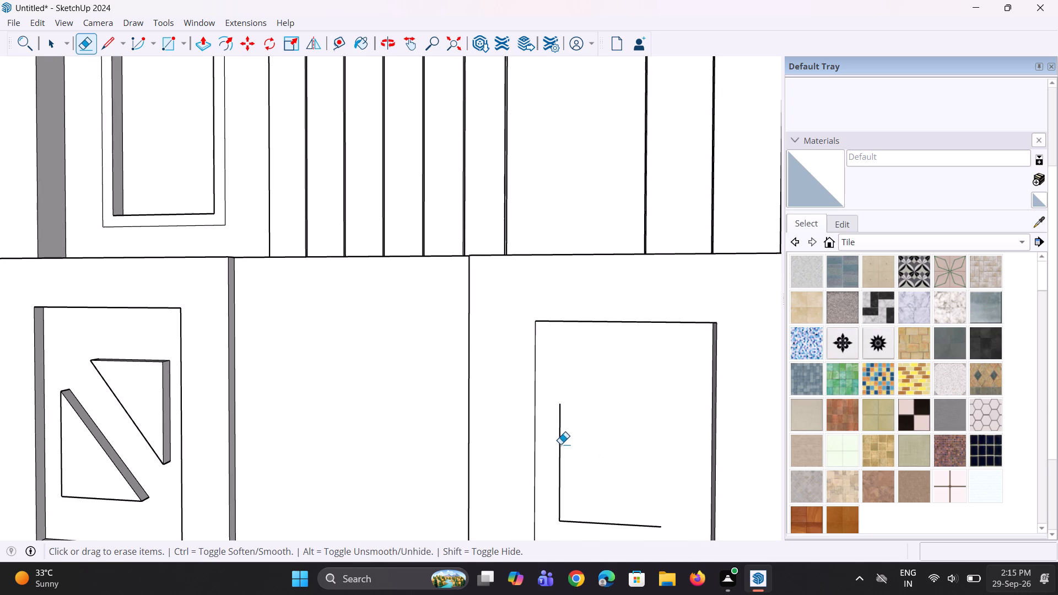
click(560, 444)
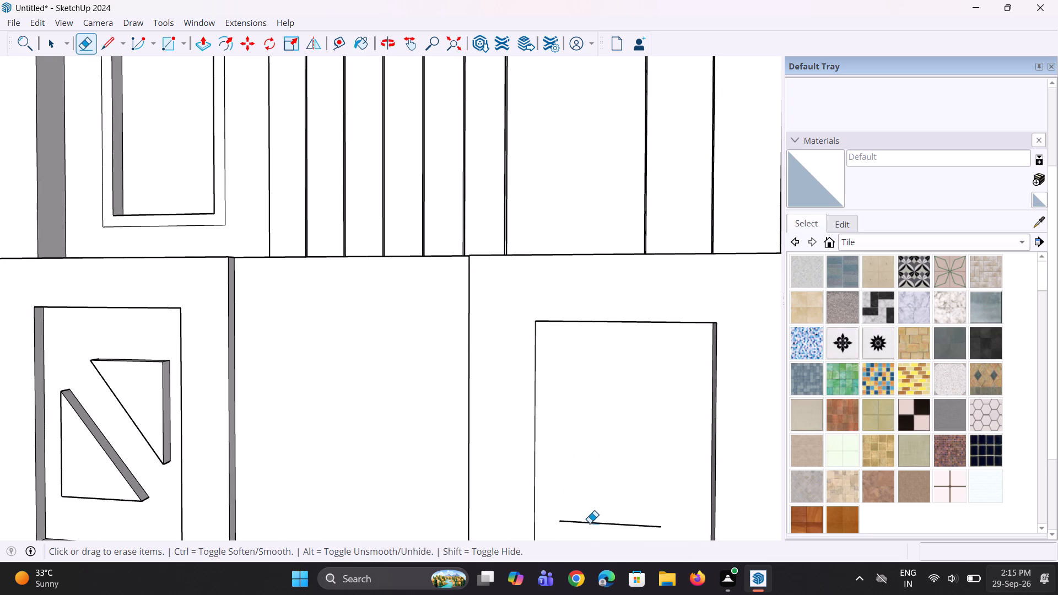
click(590, 523)
Examine the front elevation from several angles, comparing the plain far-end panel with the decorated first panel.
scroll(617, 473, down, 10)
middle_drag(598, 461, 637, 465)
scroll(547, 426, down, 2)
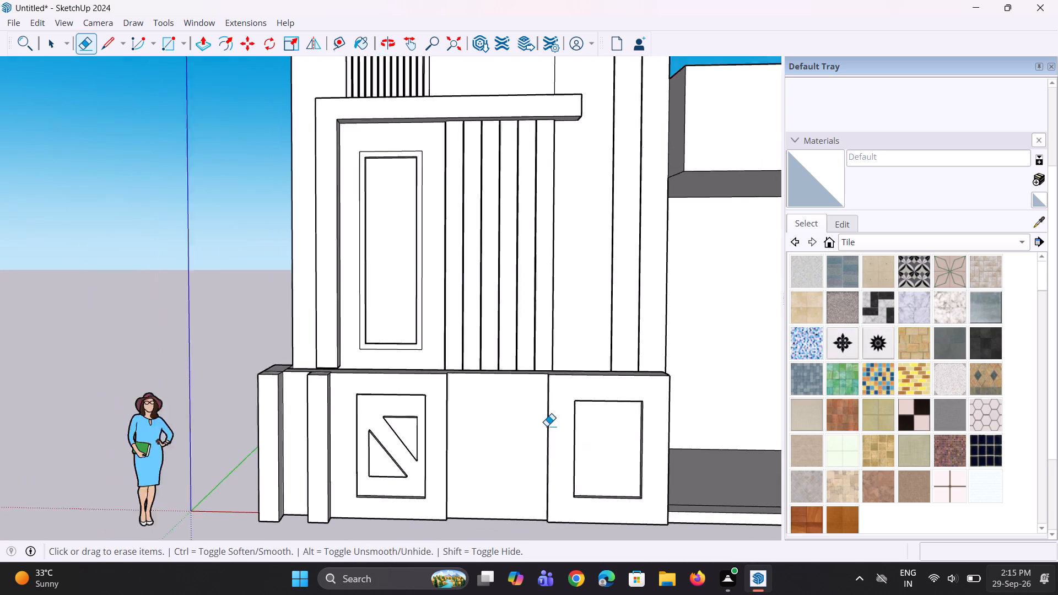
scroll(547, 426, down, 3)
key(space)
key(space)
middle_drag(514, 484, 566, 445)
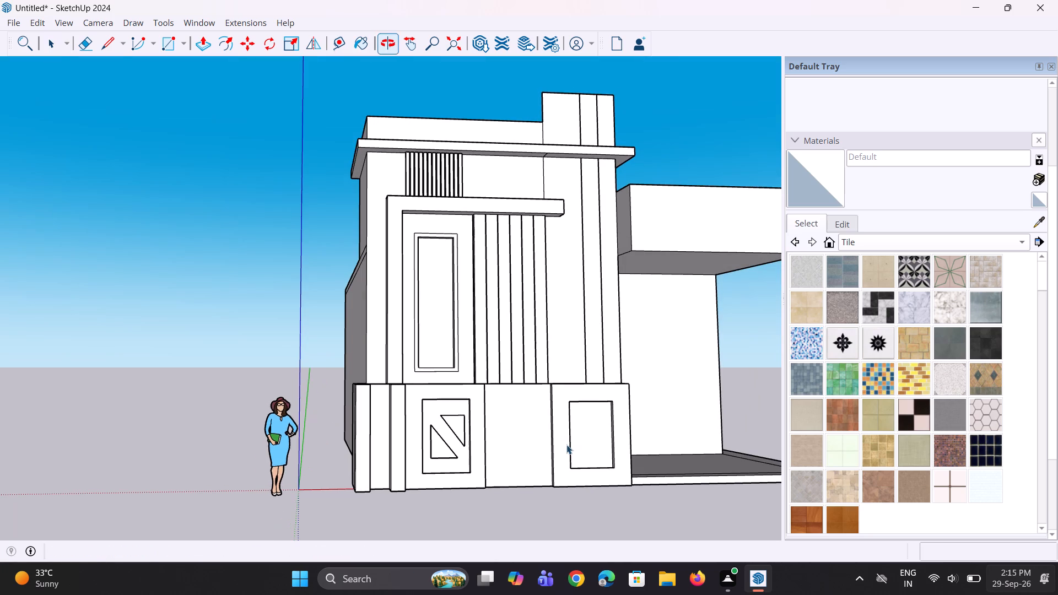
middle_drag(575, 445, 555, 437)
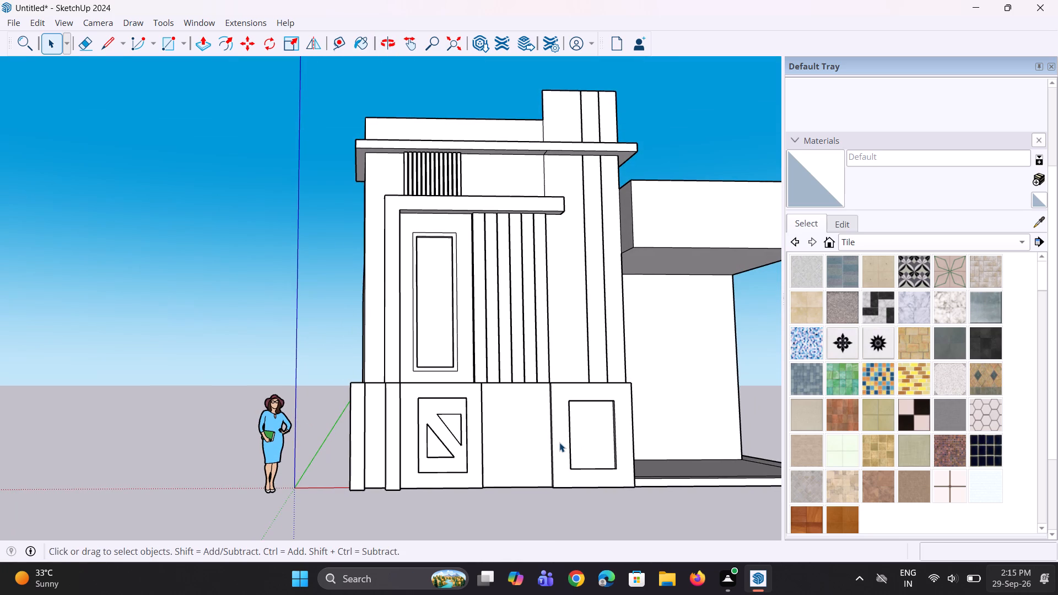
scroll(580, 442, down, 3)
middle_drag(586, 455, 586, 480)
middle_drag(585, 483, 585, 494)
scroll(575, 470, up, 3)
middle_drag(575, 470, 570, 491)
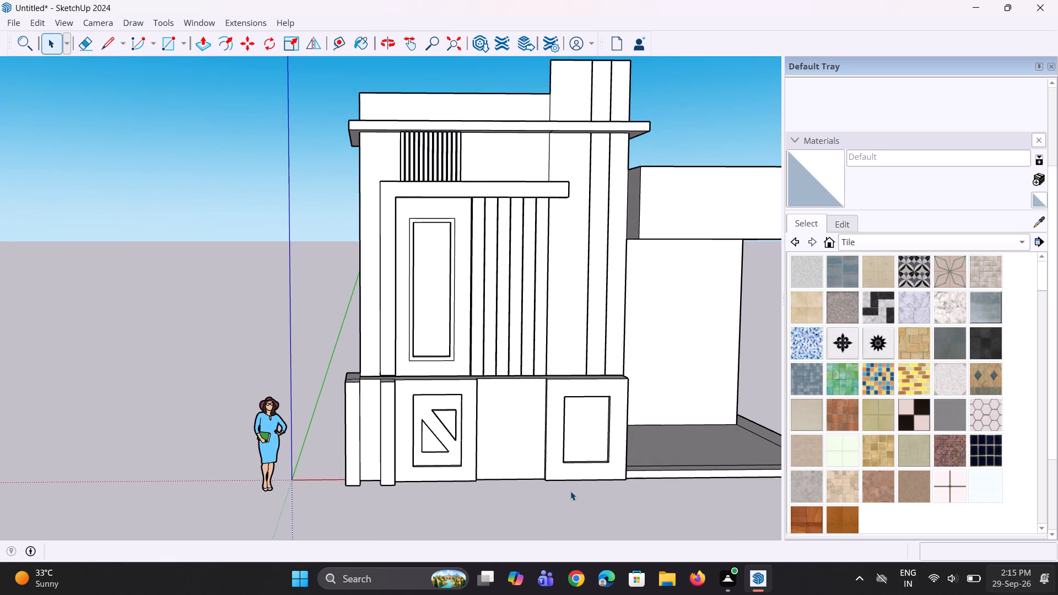
scroll(570, 490, down, 2)
middle_drag(570, 496, 562, 512)
scroll(562, 472, up, 3)
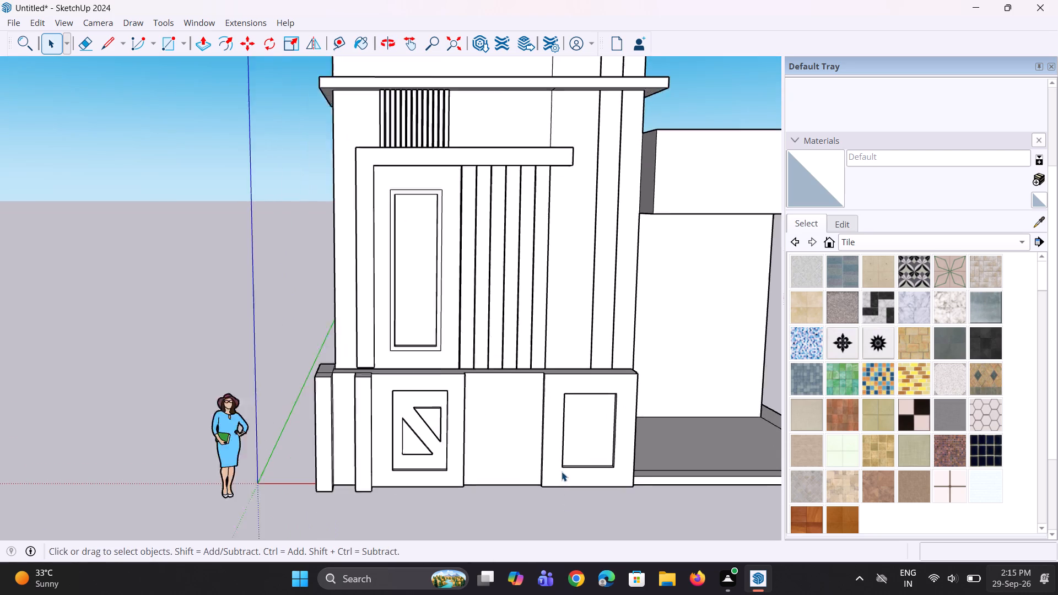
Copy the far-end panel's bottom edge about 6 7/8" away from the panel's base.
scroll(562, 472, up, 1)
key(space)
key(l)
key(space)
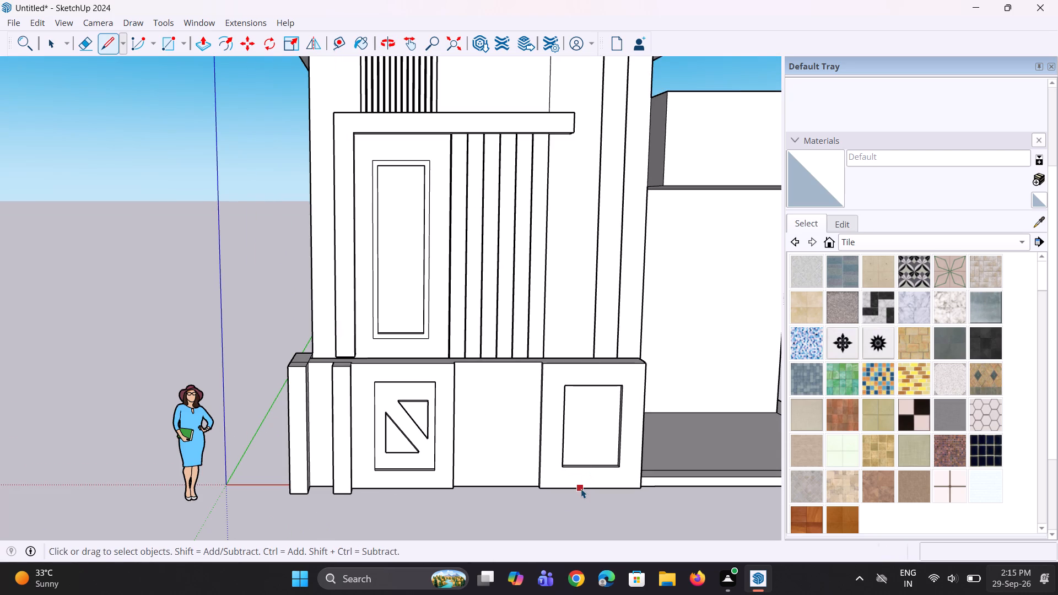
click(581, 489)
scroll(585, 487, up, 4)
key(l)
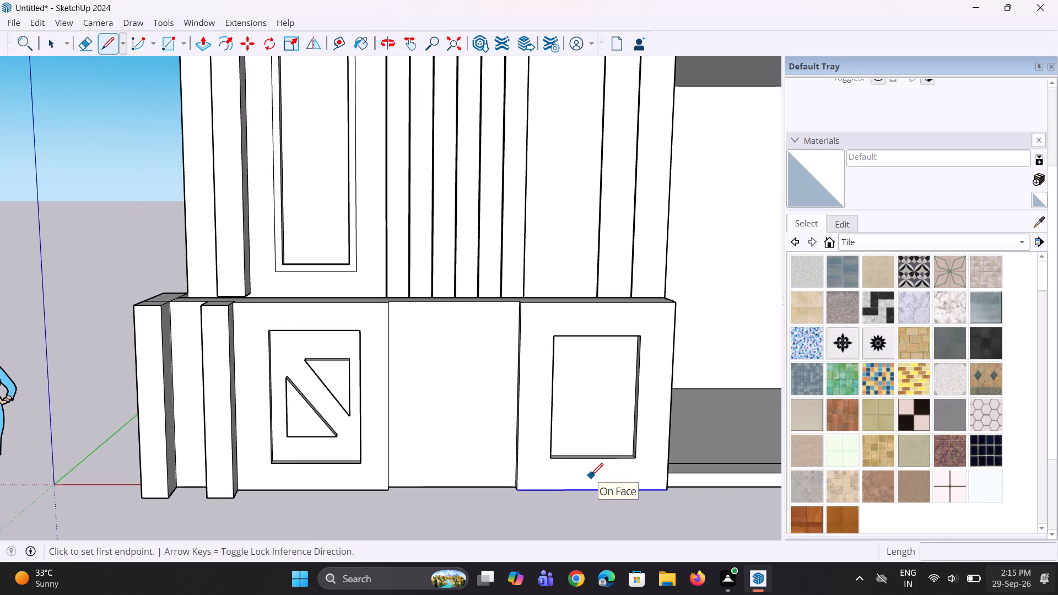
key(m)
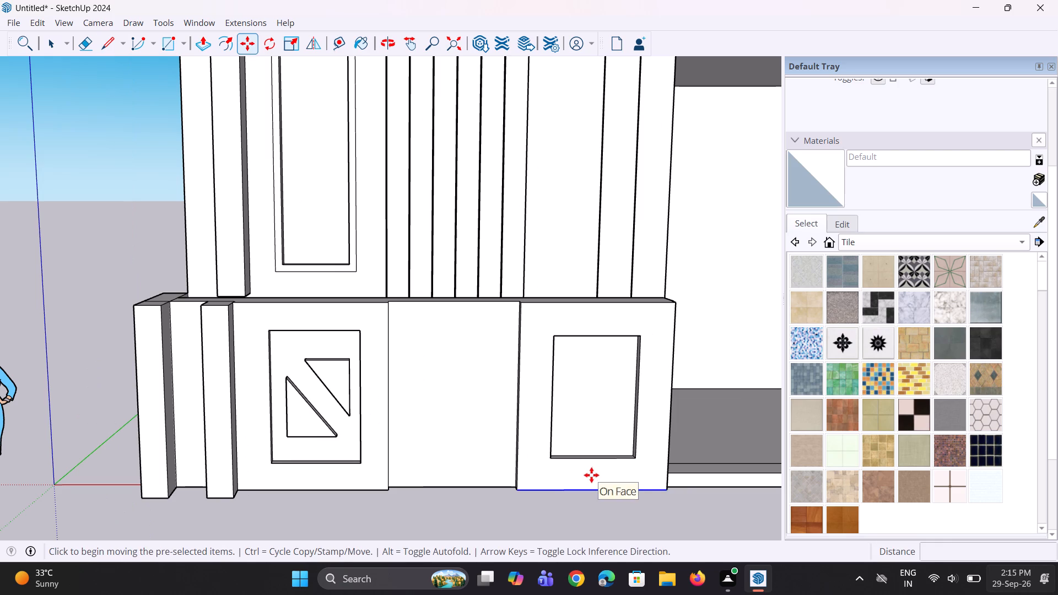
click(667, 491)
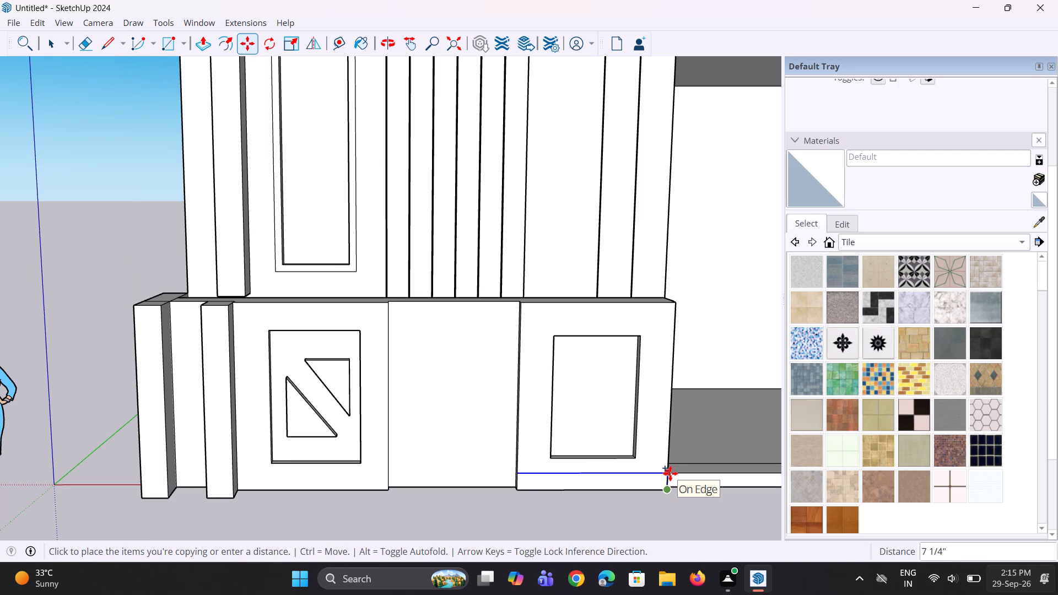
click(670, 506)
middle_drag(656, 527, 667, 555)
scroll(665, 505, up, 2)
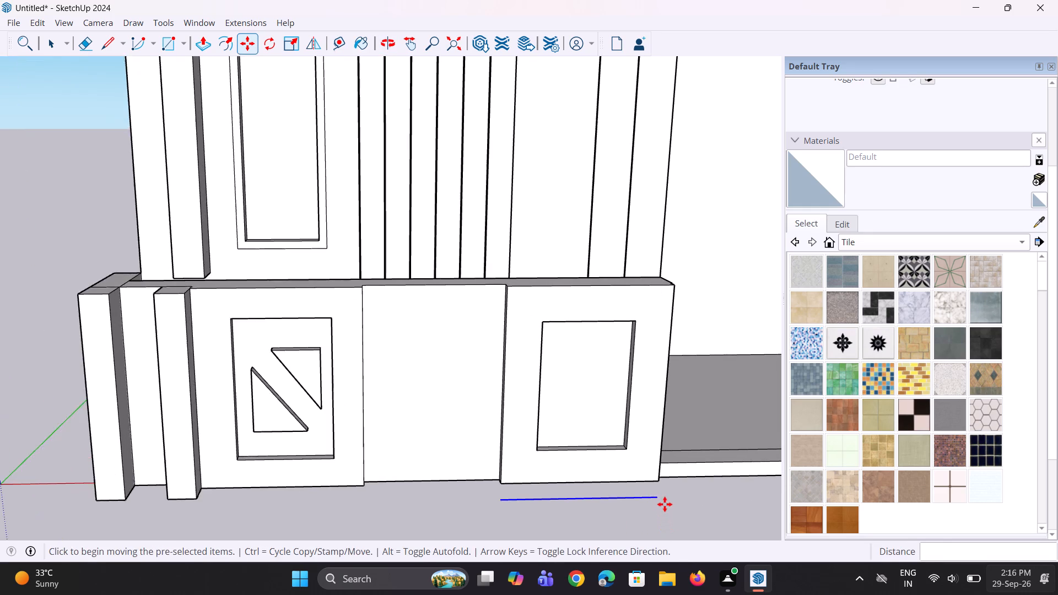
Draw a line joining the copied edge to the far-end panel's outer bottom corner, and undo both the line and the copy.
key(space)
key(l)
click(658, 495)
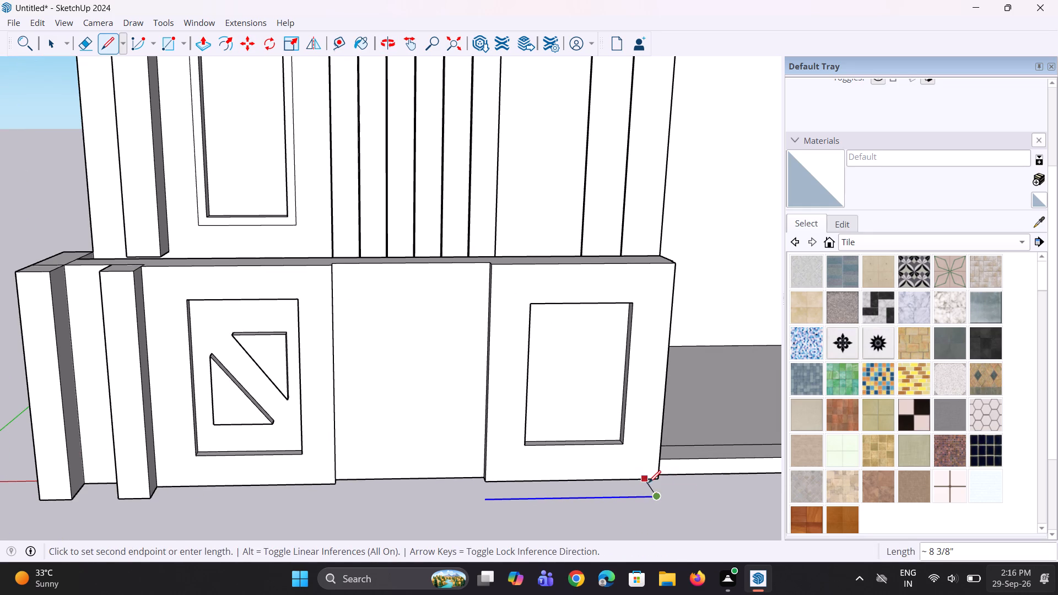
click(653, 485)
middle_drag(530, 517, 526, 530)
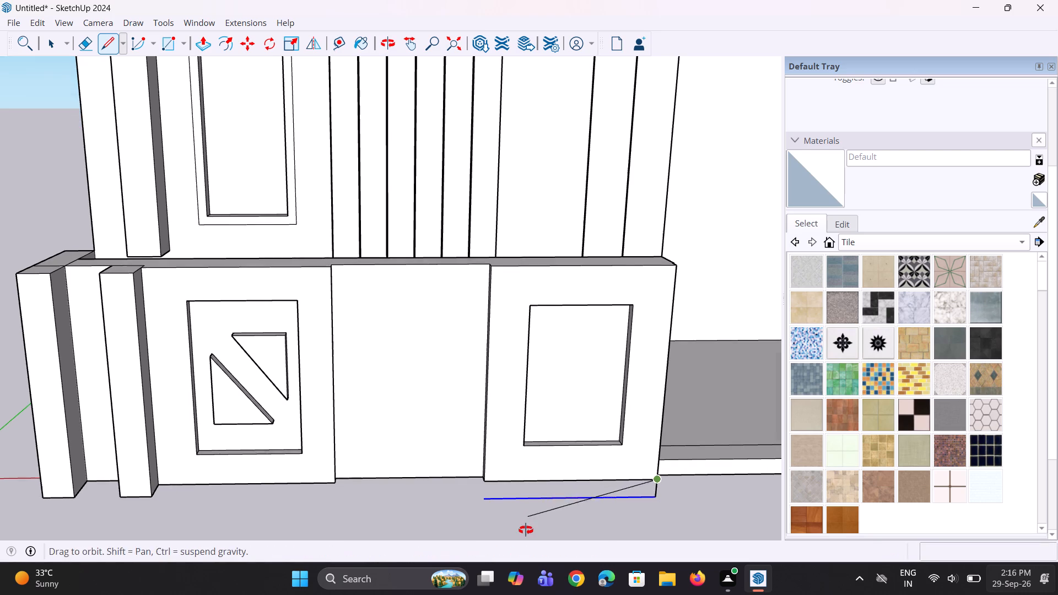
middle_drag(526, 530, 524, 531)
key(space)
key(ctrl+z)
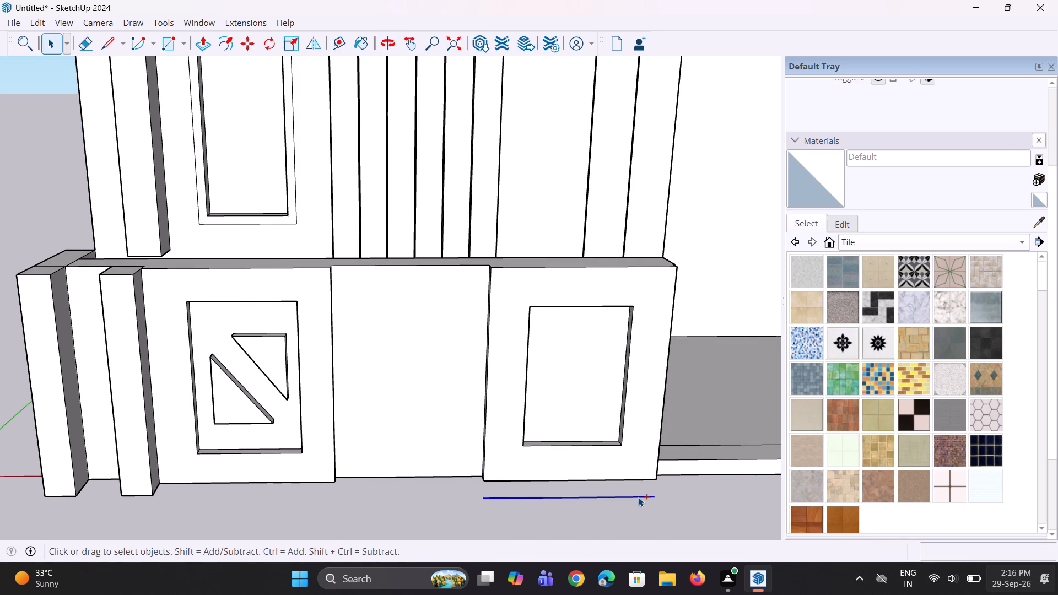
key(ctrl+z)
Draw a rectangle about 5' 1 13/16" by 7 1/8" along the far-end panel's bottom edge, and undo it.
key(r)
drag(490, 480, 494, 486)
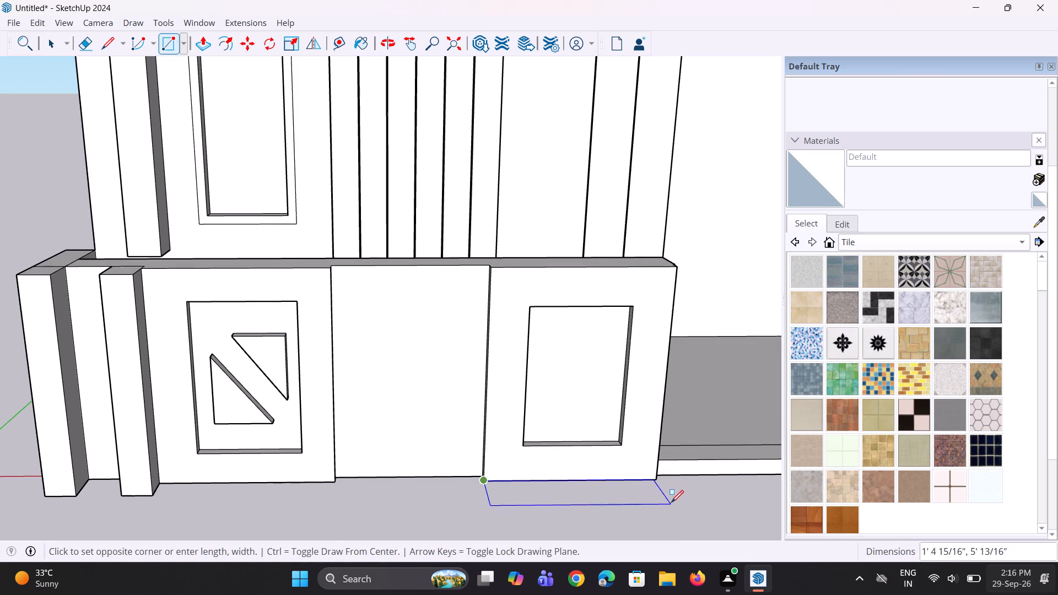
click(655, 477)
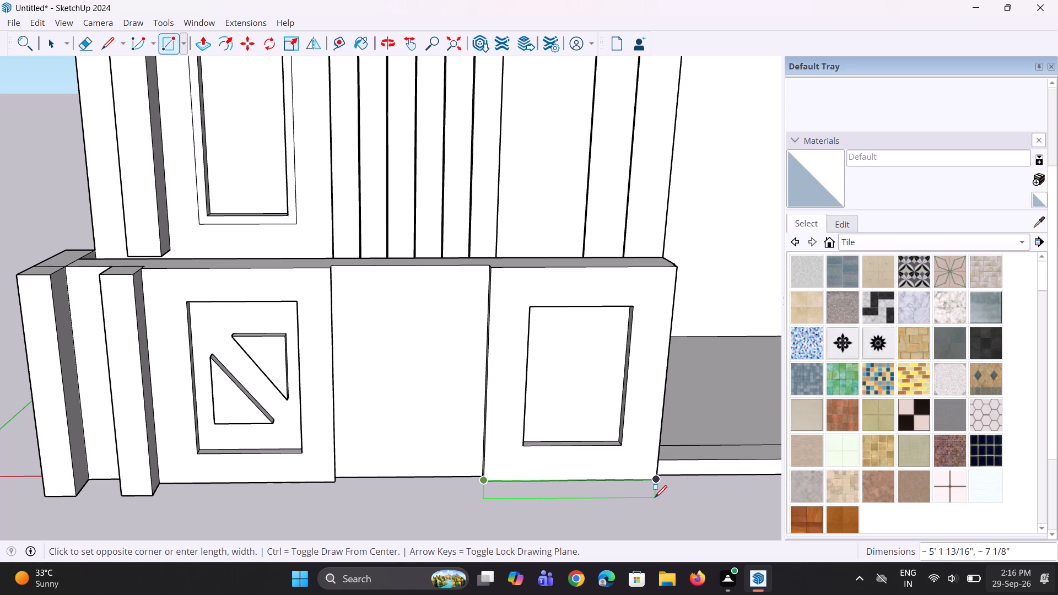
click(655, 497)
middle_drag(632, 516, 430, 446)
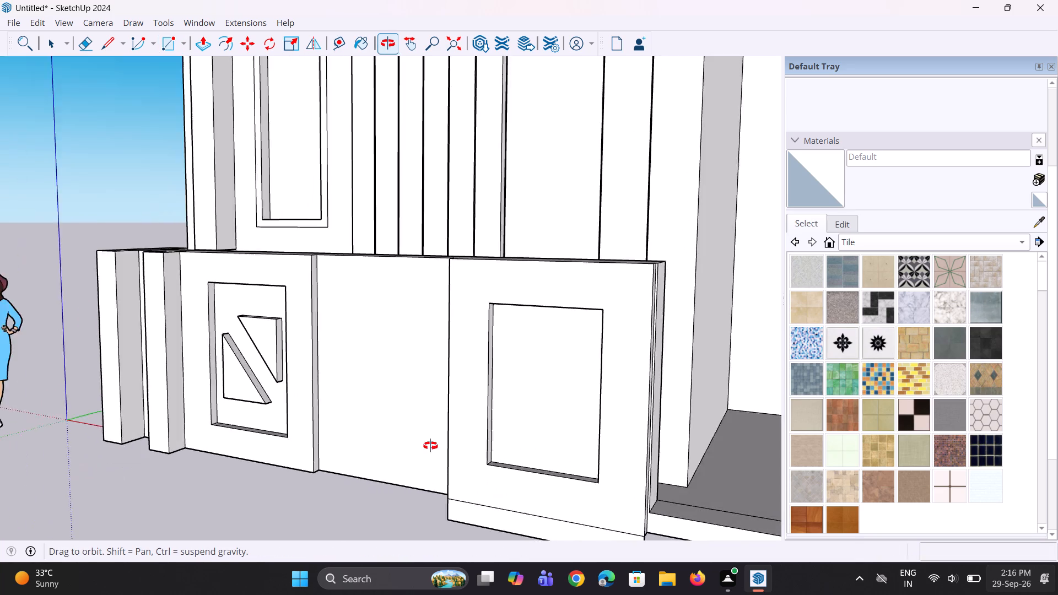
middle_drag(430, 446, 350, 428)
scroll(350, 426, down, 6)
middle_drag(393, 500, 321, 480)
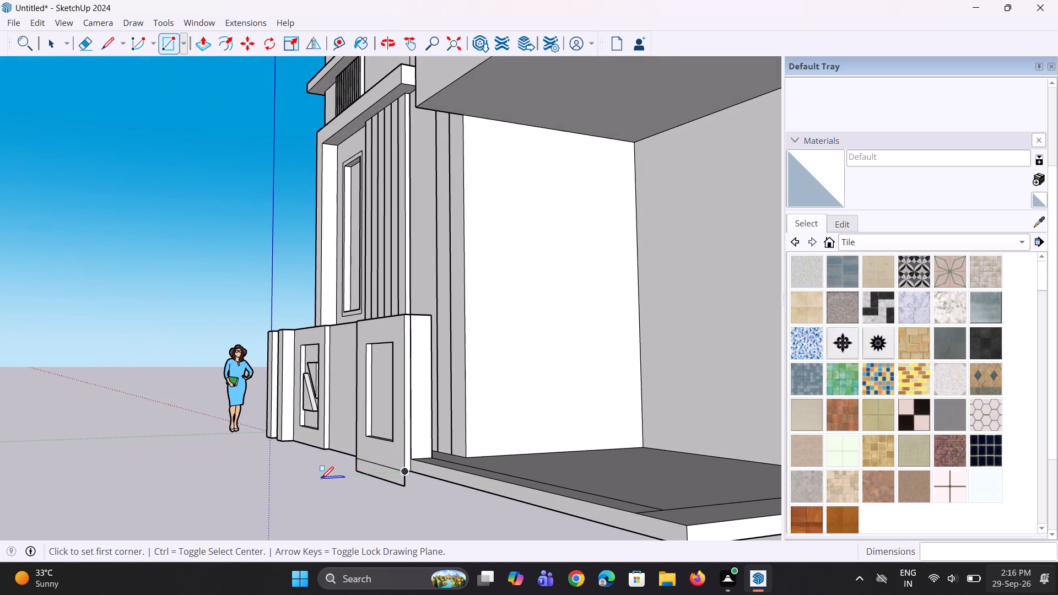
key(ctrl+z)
Draw a rectangle about 4' 10" deep on the ground in front of the far-end panel, starting near its inner bottom corner.
middle_drag(346, 486, 558, 514)
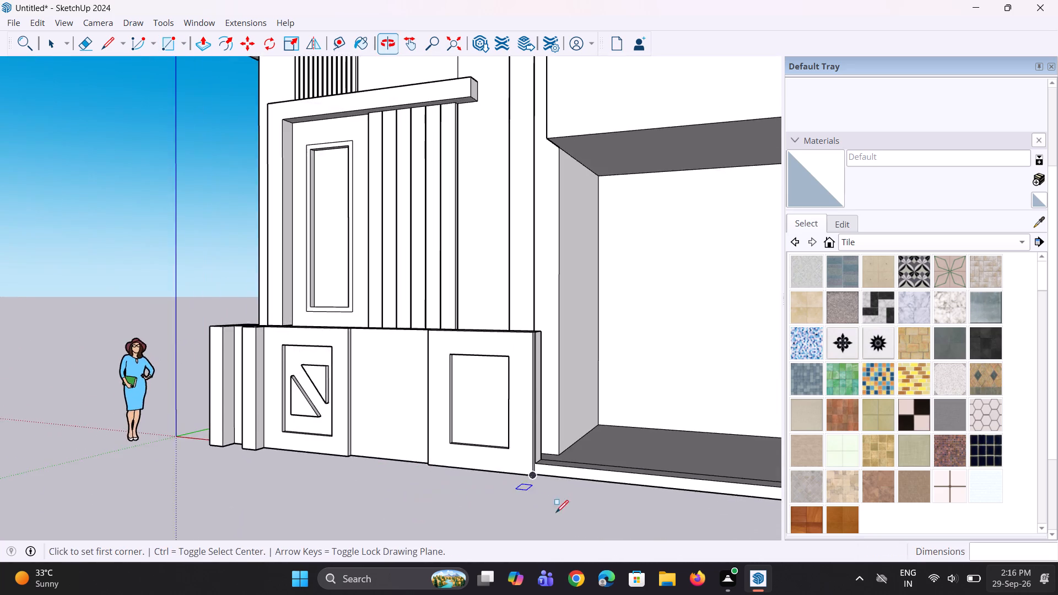
scroll(442, 486, down, 4)
middle_drag(441, 496, 531, 527)
scroll(469, 468, up, 2)
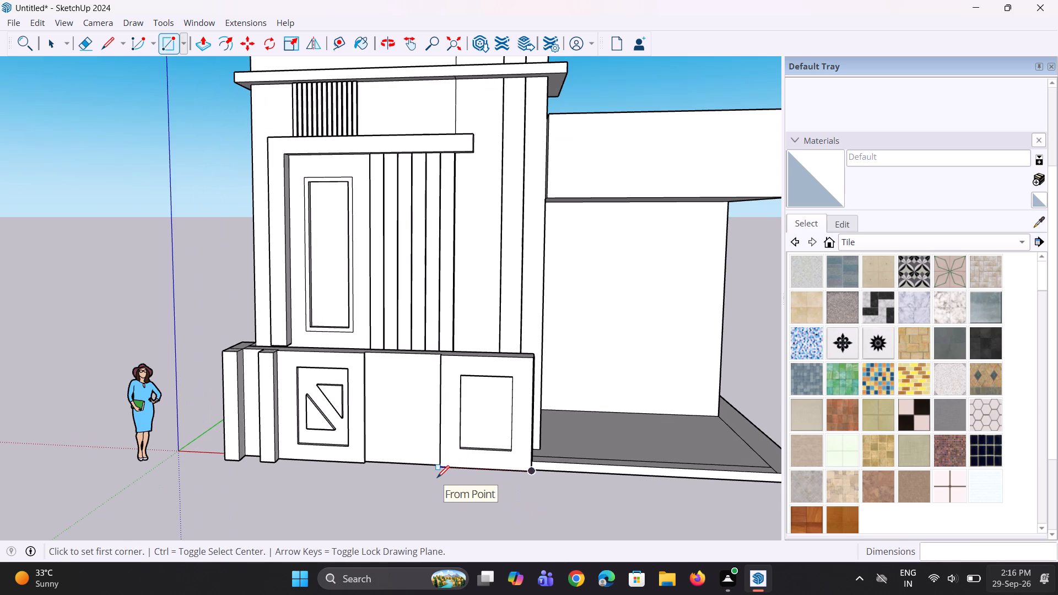
click(437, 478)
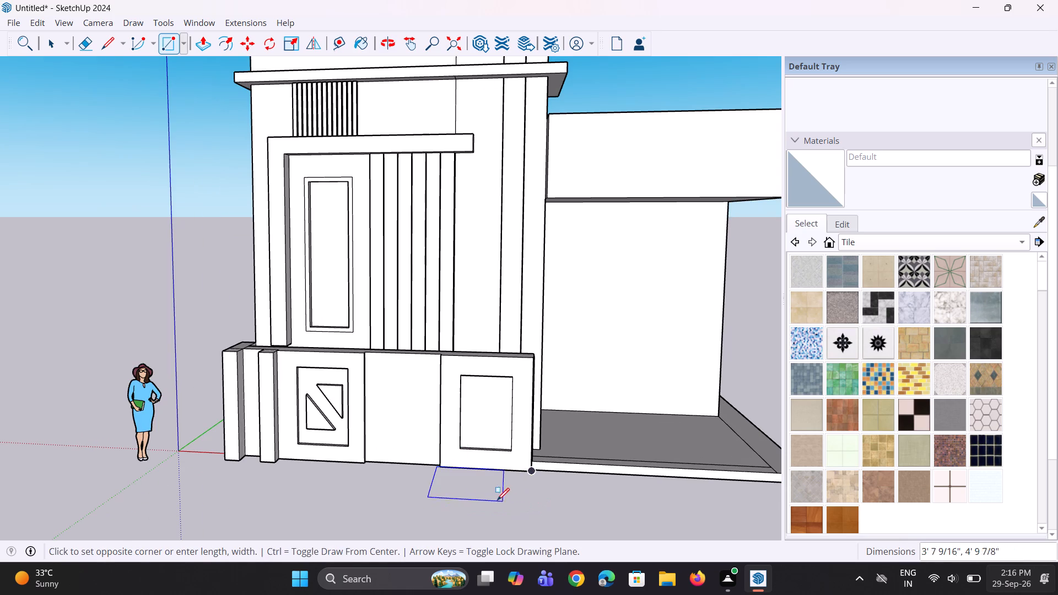
click(495, 500)
middle_drag(497, 507, 338, 527)
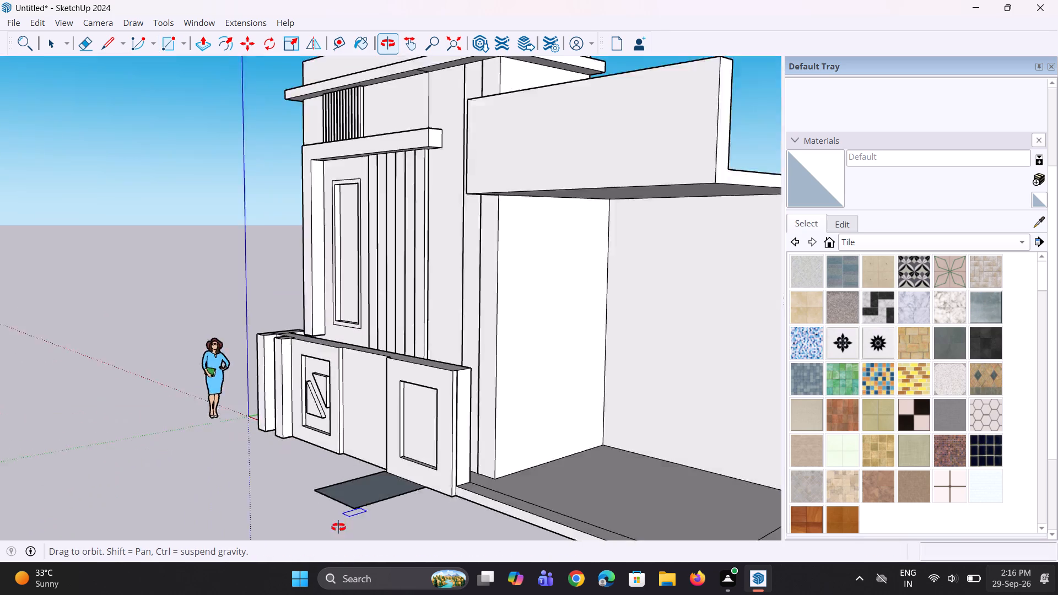
middle_drag(338, 527, 564, 569)
scroll(522, 496, up, 3)
middle_drag(503, 491, 519, 501)
Move the ground rectangle's outer side edge about 1' 11 3/16" to the far-end panel's outer bottom corner.
key(space)
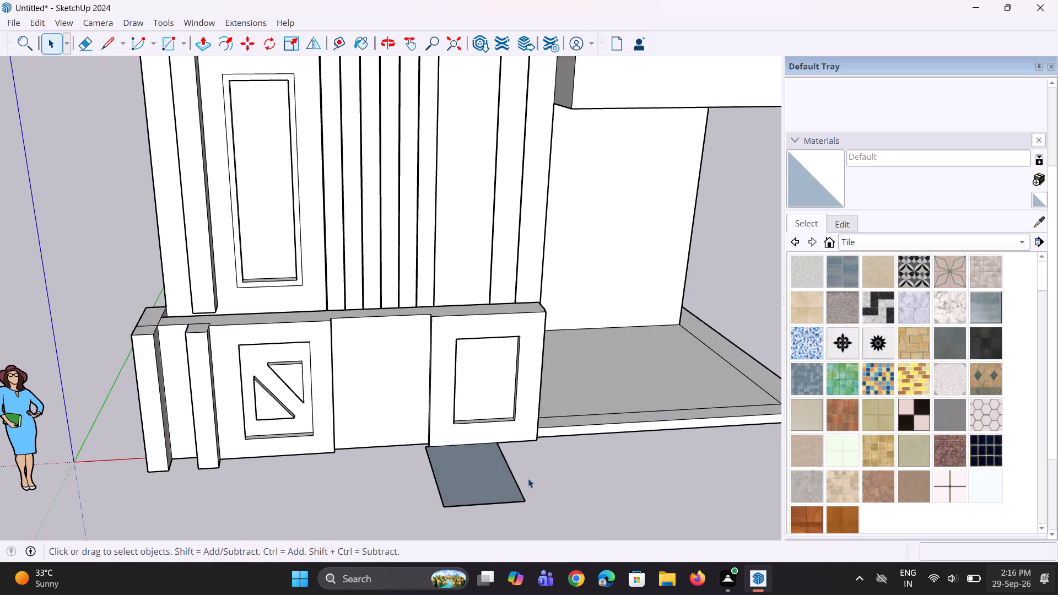
click(513, 474)
drag(517, 484, 523, 481)
key(m)
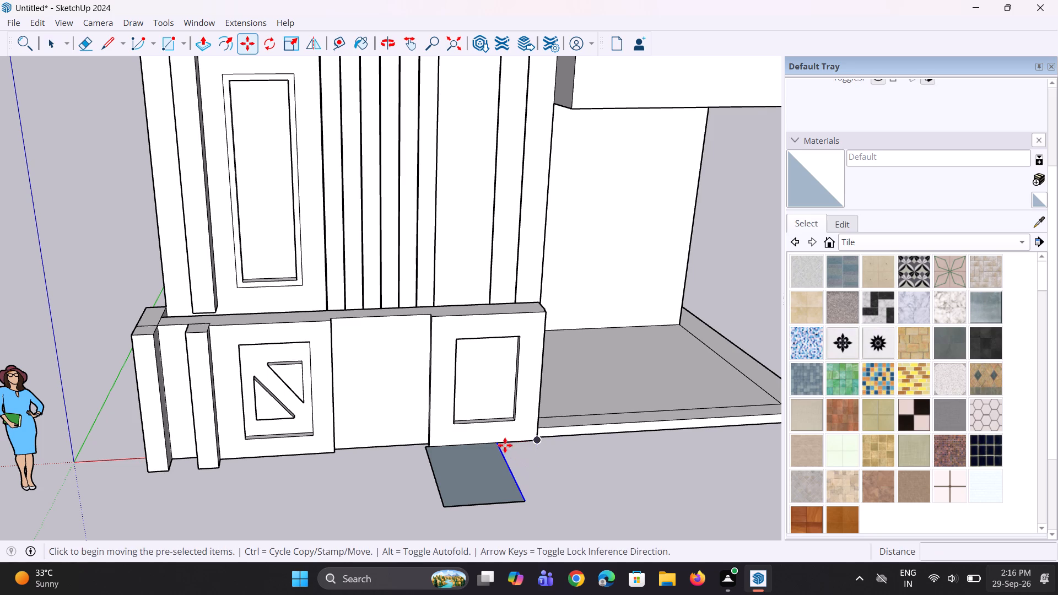
click(493, 439)
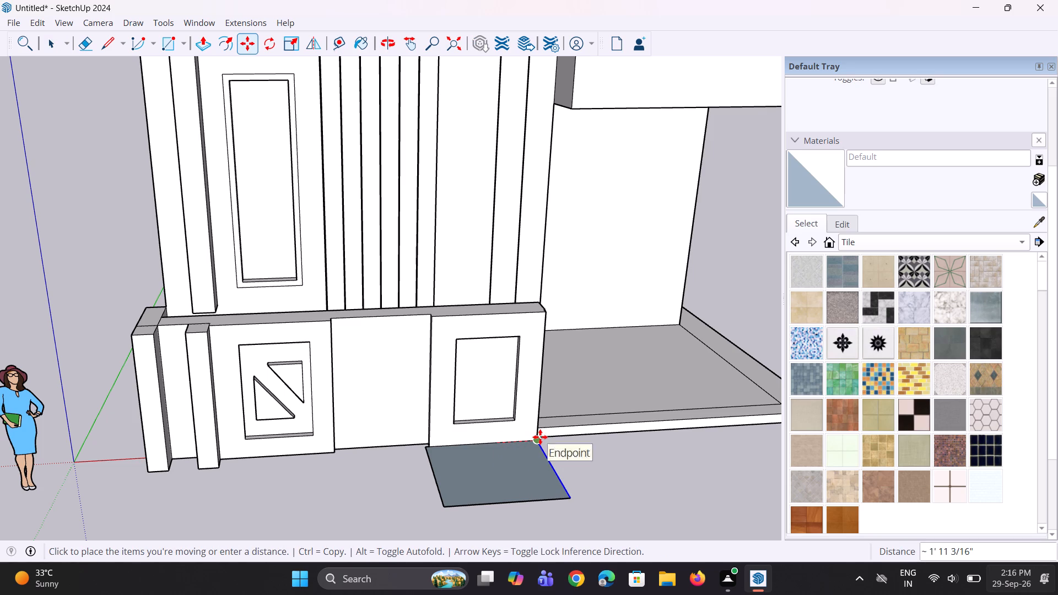
click(540, 437)
middle_drag(493, 511, 717, 512)
key(space)
Move the ground rectangle's inner side edge about 2 1/4" to align with the far-end panel's inner bottom corner.
scroll(459, 432, up, 1)
middle_drag(459, 432, 404, 474)
scroll(467, 435, up, 3)
key(space)
click(467, 436)
scroll(457, 424, up, 3)
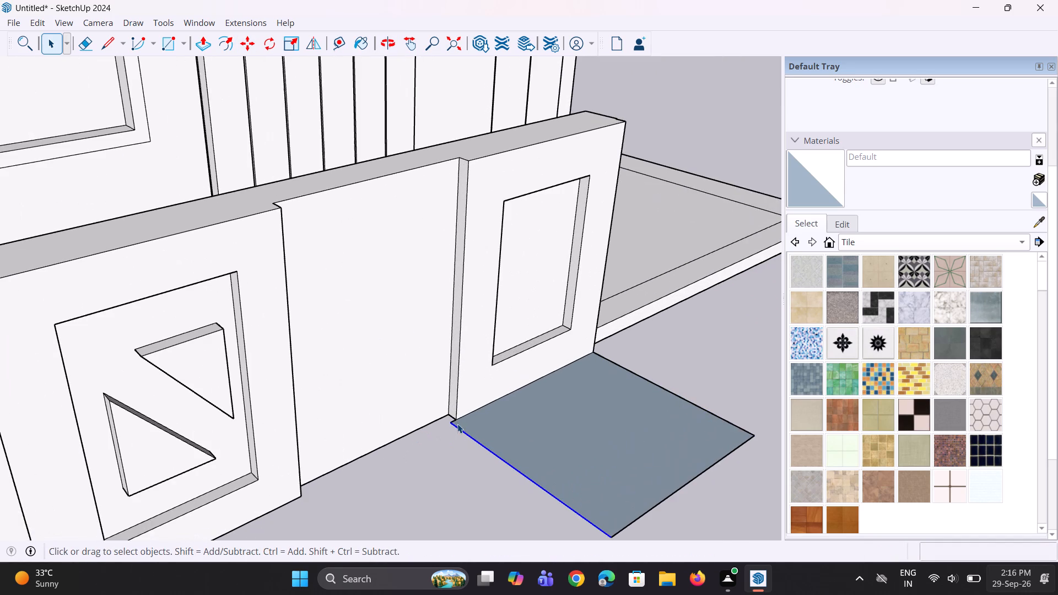
key(m)
click(451, 423)
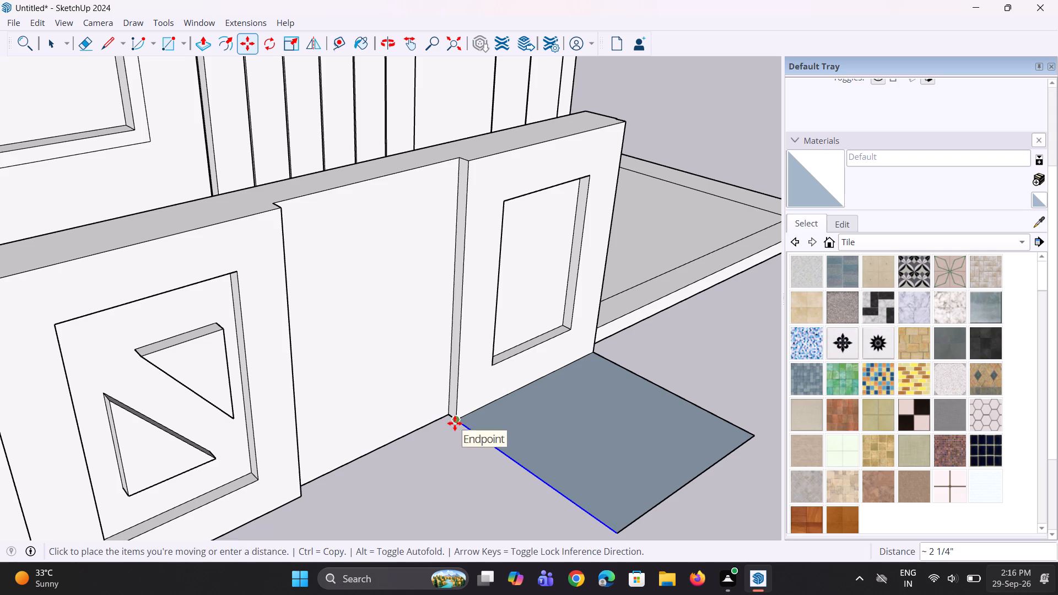
click(455, 423)
key(space)
key(space)
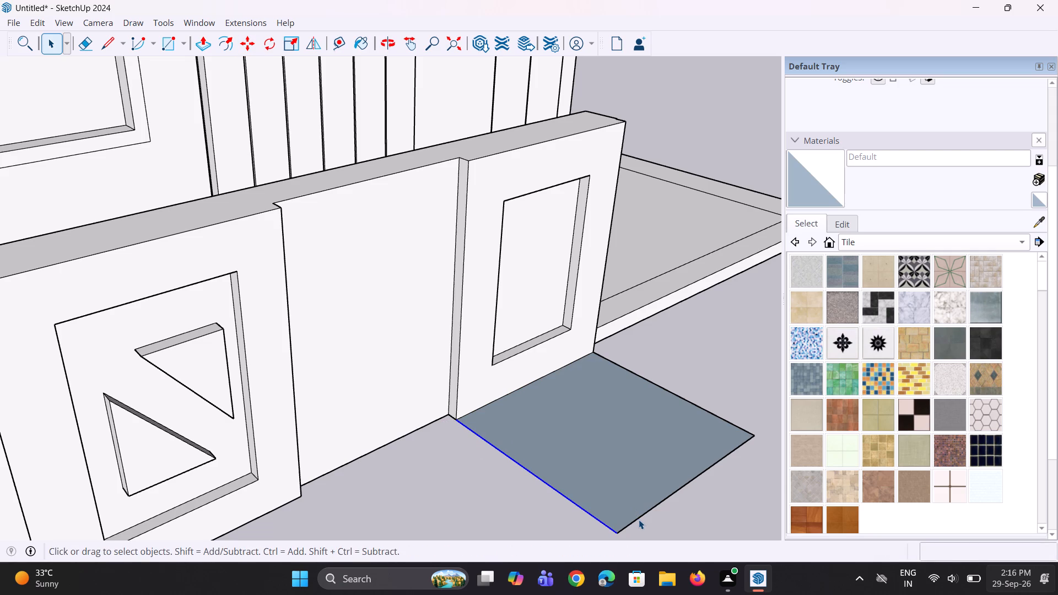
Move the ground rectangle's front edge 3' 7" along the green axis toward the far-end panel.
click(639, 520)
key(m)
click(619, 533)
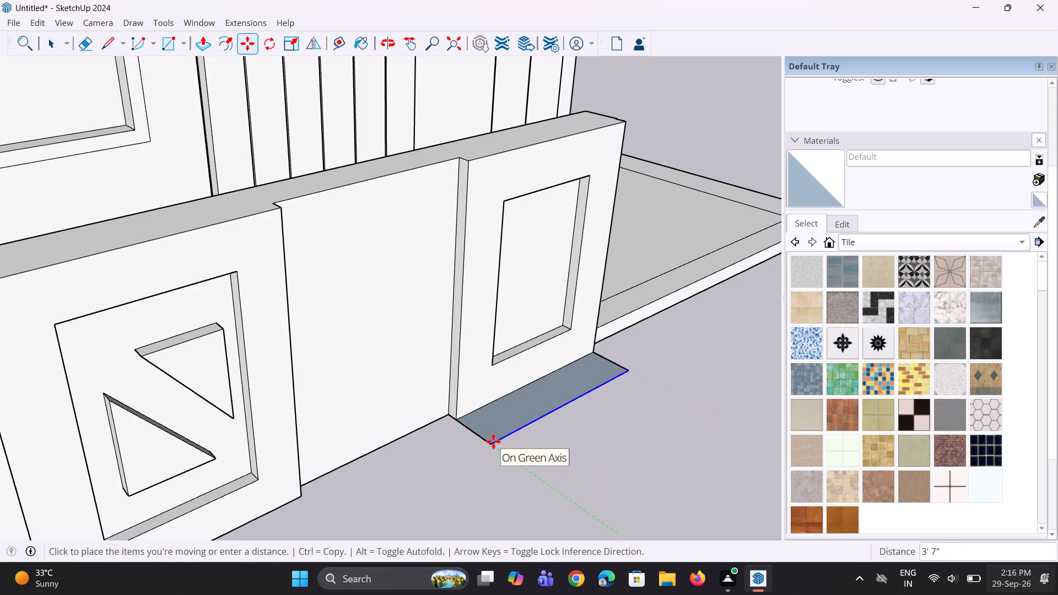
click(493, 441)
middle_drag(535, 456, 446, 451)
key(space)
Offset the ground rectangle's outline outward by about 1 1/2".
middle_drag(452, 459, 440, 444)
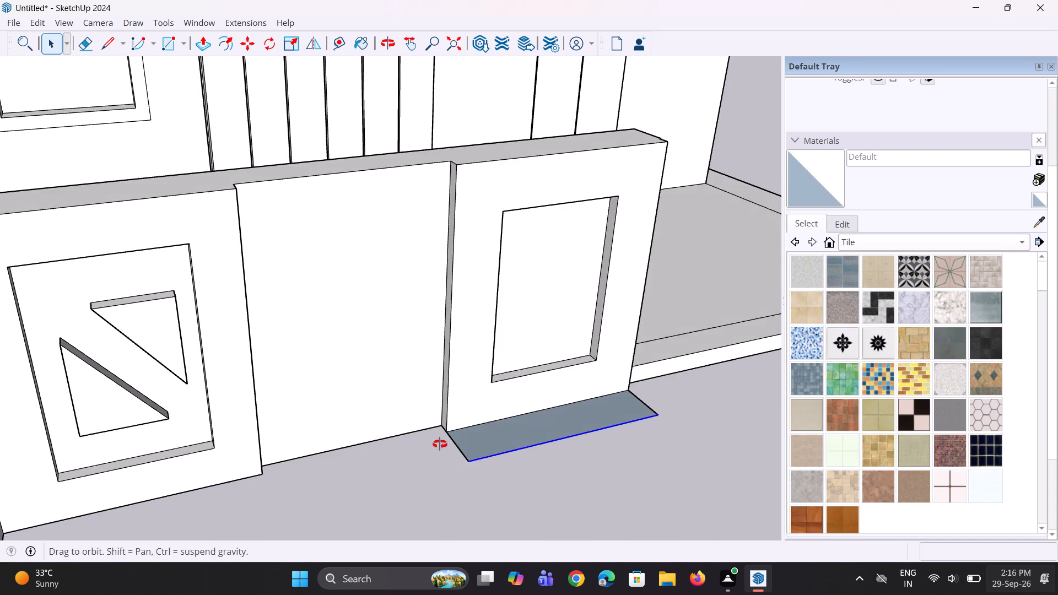
middle_drag(440, 444, 379, 436)
scroll(479, 462, up, 1)
click(477, 455)
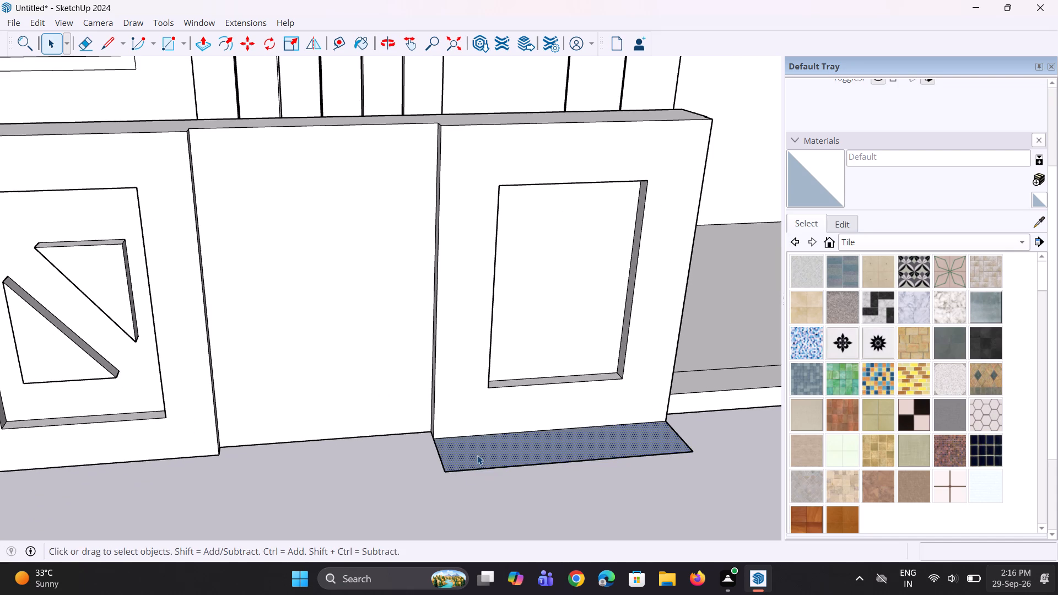
key(f)
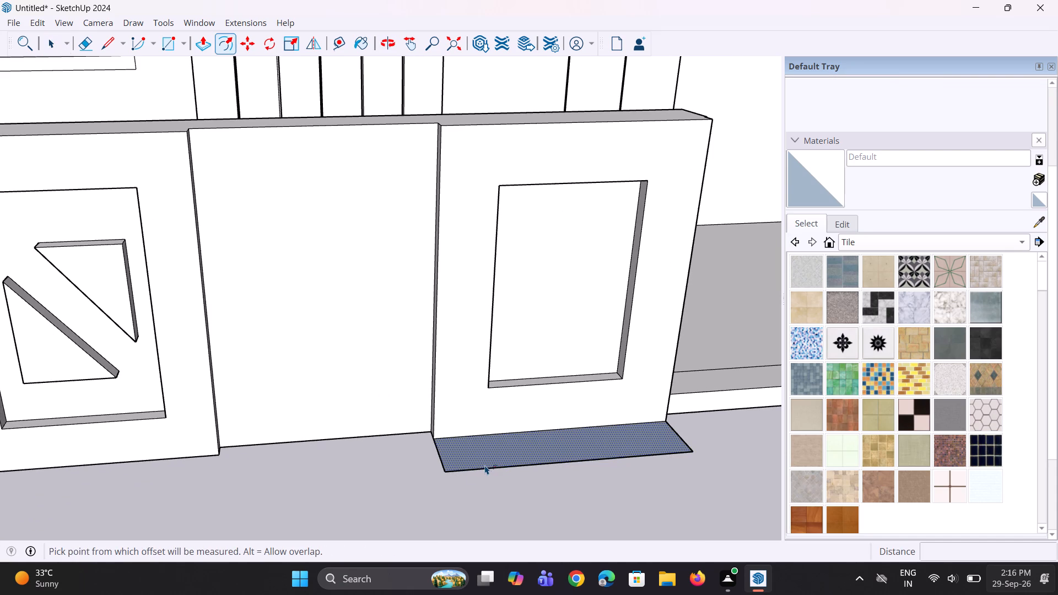
click(485, 467)
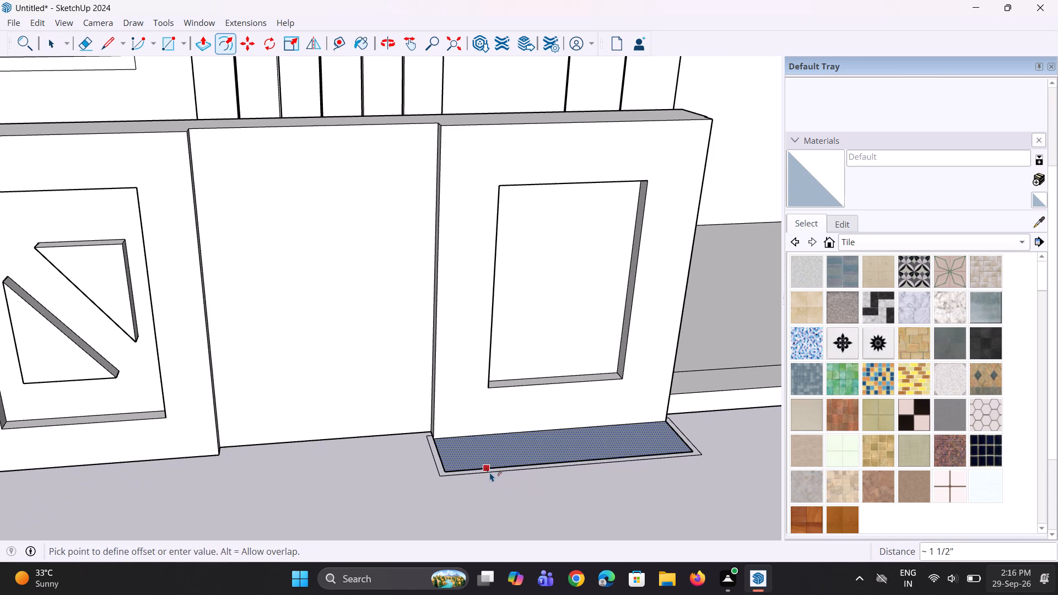
click(490, 472)
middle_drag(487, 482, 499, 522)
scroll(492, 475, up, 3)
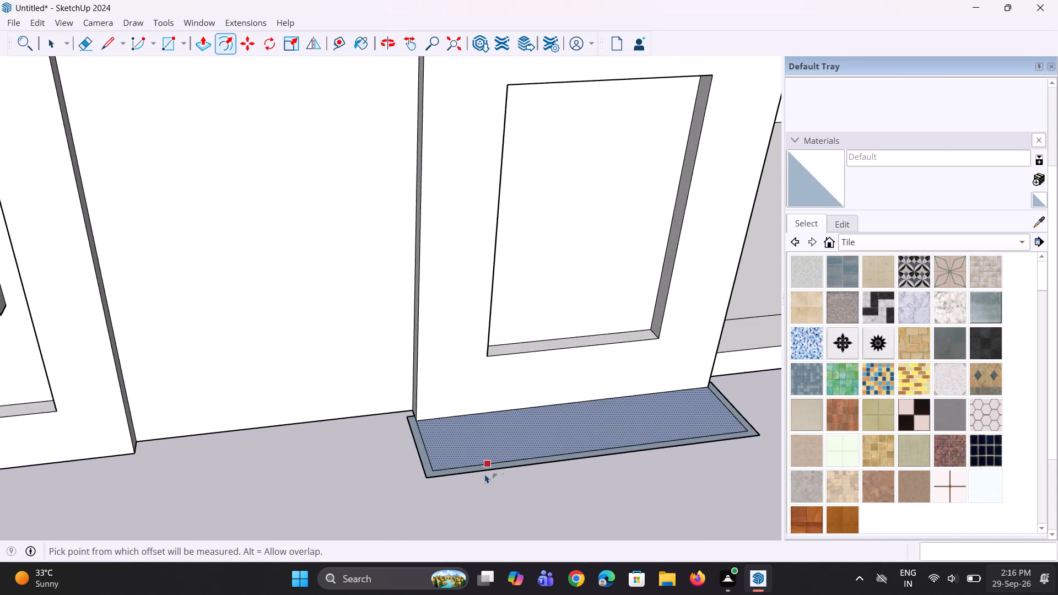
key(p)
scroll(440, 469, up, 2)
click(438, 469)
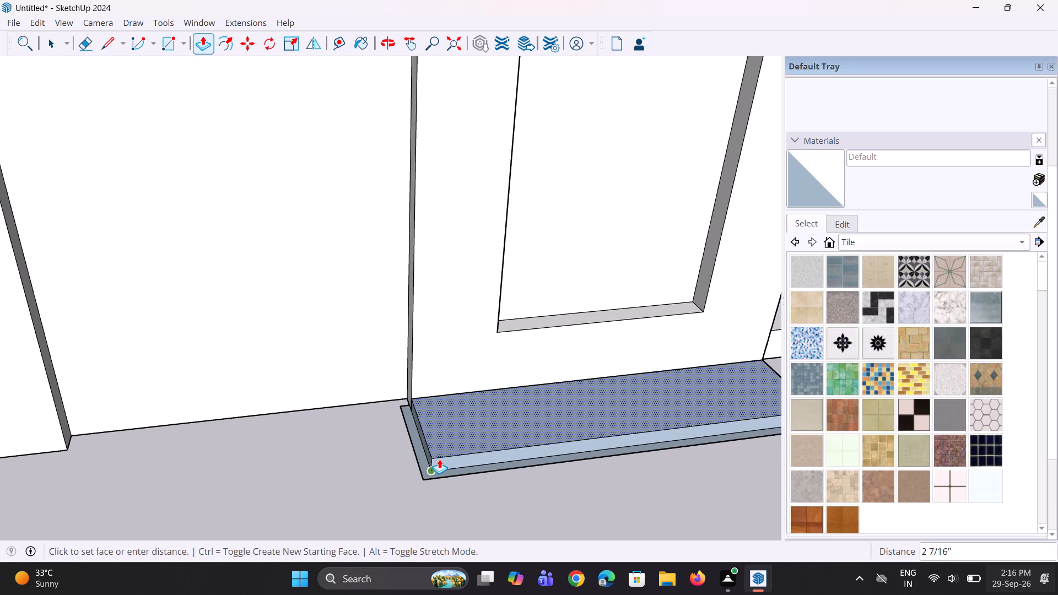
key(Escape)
Push/Pull the narrow border around the ground rectangle upward by about 2 7/16".
key(space)
click(435, 476)
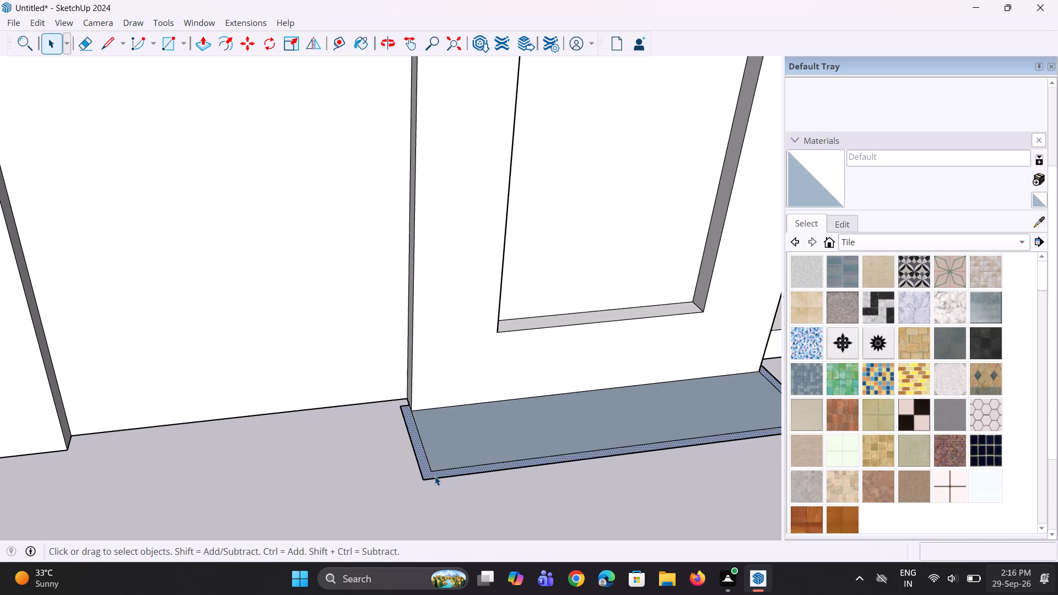
key(p)
click(434, 474)
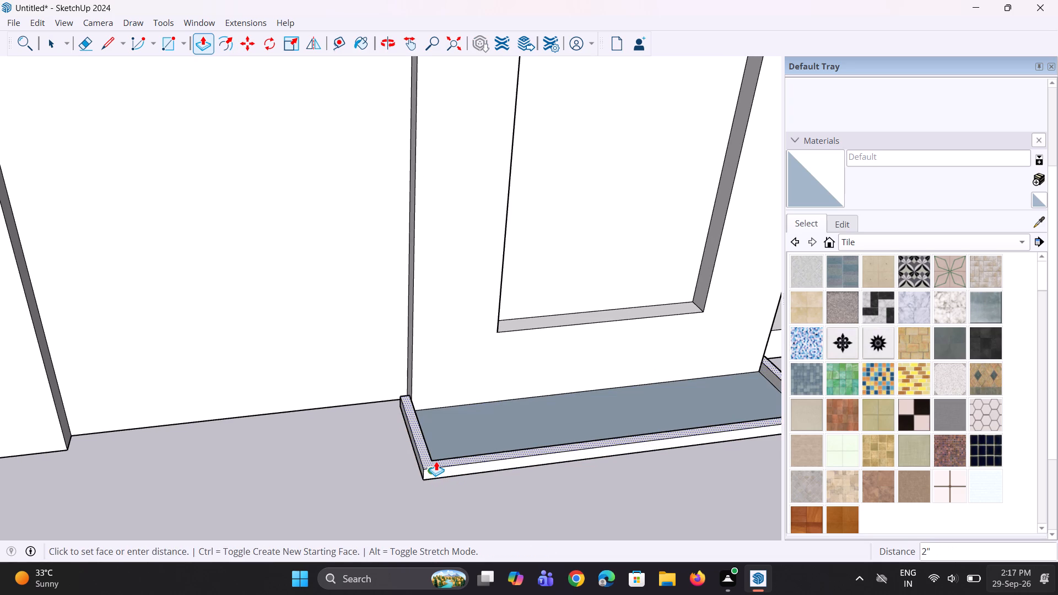
click(438, 459)
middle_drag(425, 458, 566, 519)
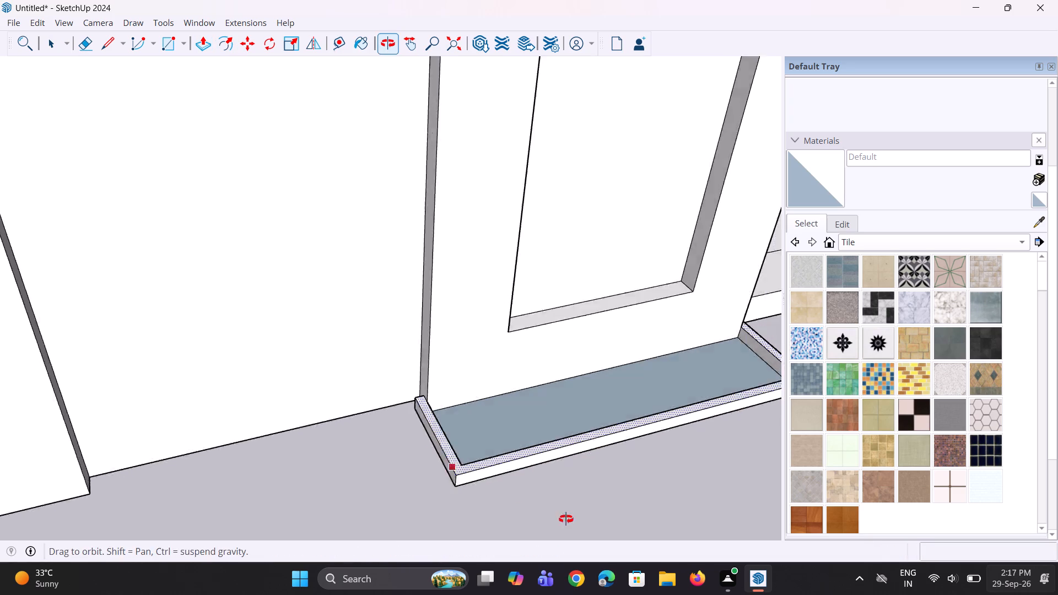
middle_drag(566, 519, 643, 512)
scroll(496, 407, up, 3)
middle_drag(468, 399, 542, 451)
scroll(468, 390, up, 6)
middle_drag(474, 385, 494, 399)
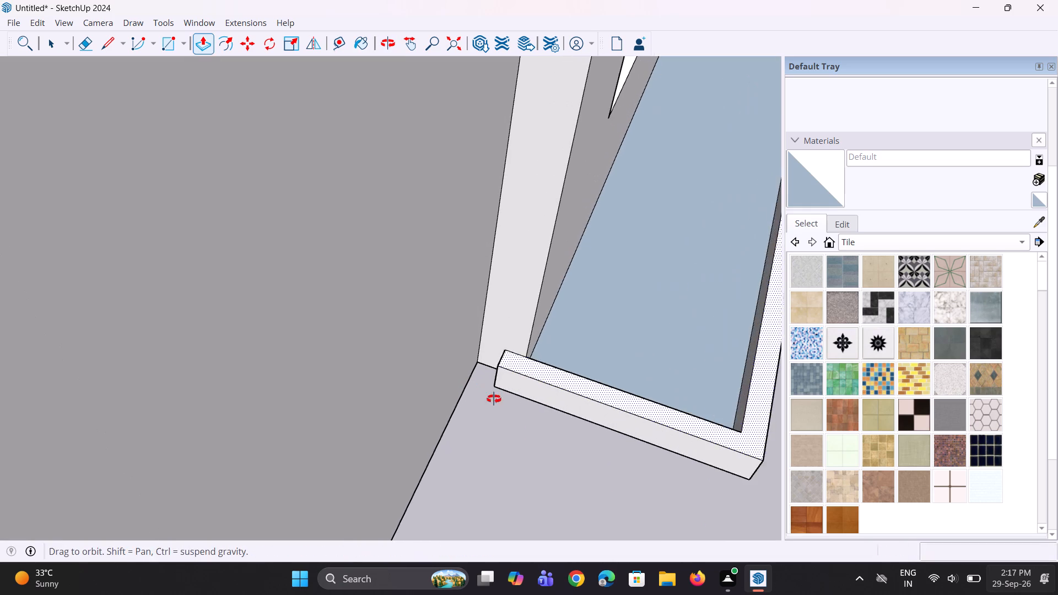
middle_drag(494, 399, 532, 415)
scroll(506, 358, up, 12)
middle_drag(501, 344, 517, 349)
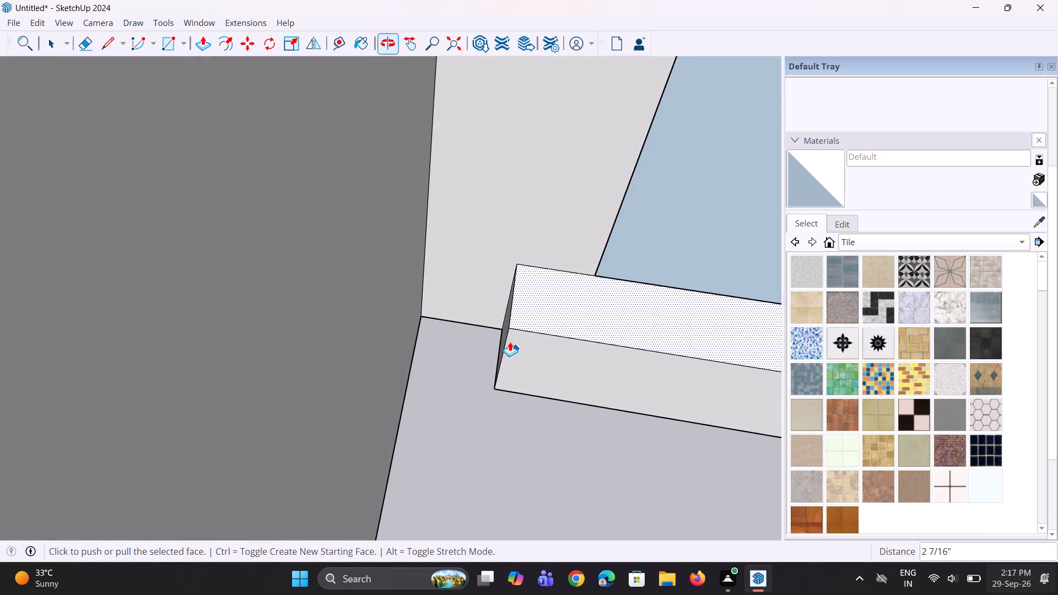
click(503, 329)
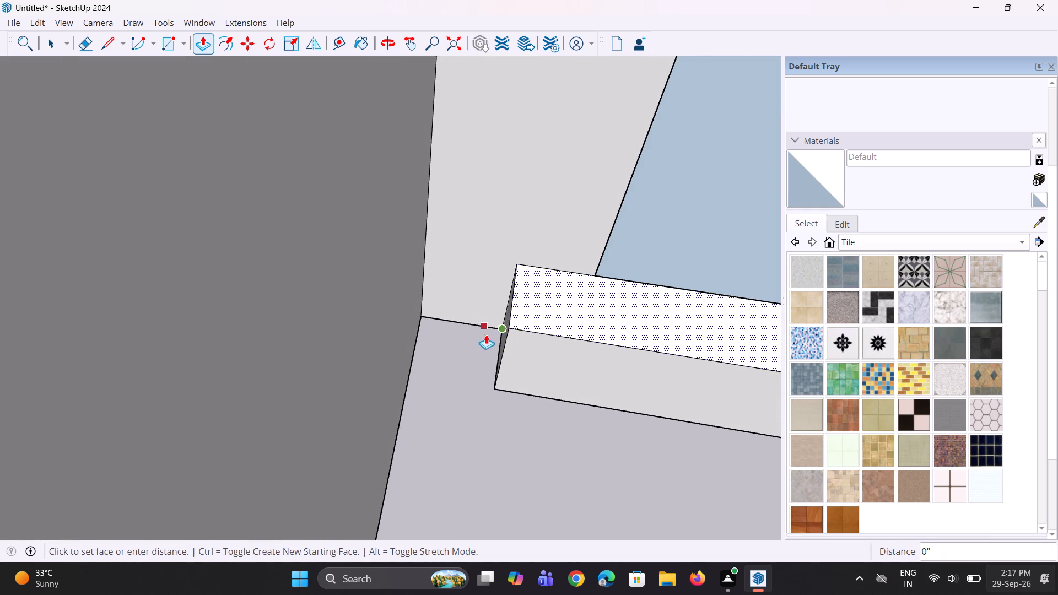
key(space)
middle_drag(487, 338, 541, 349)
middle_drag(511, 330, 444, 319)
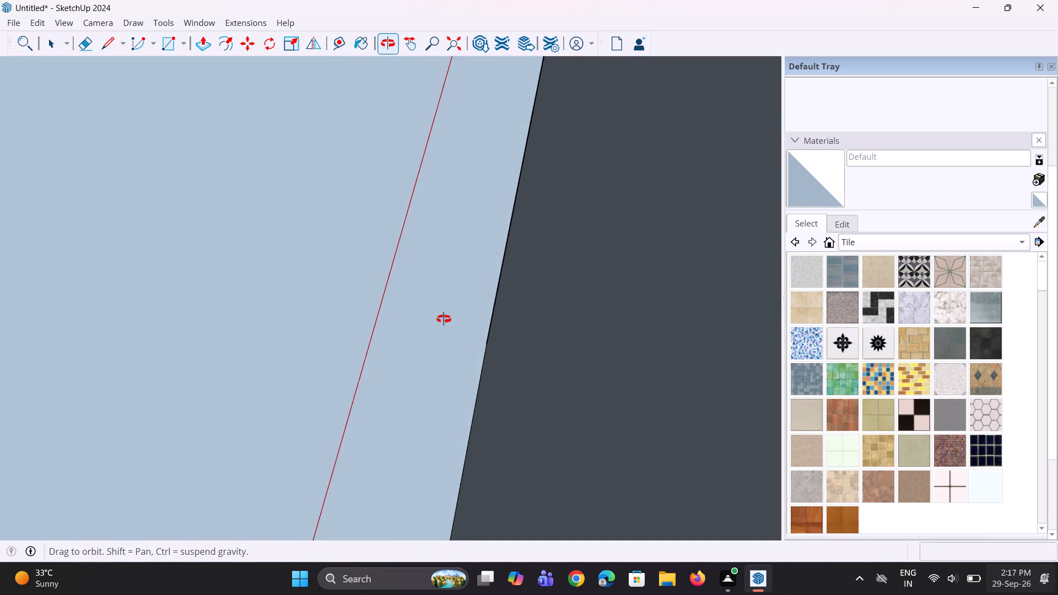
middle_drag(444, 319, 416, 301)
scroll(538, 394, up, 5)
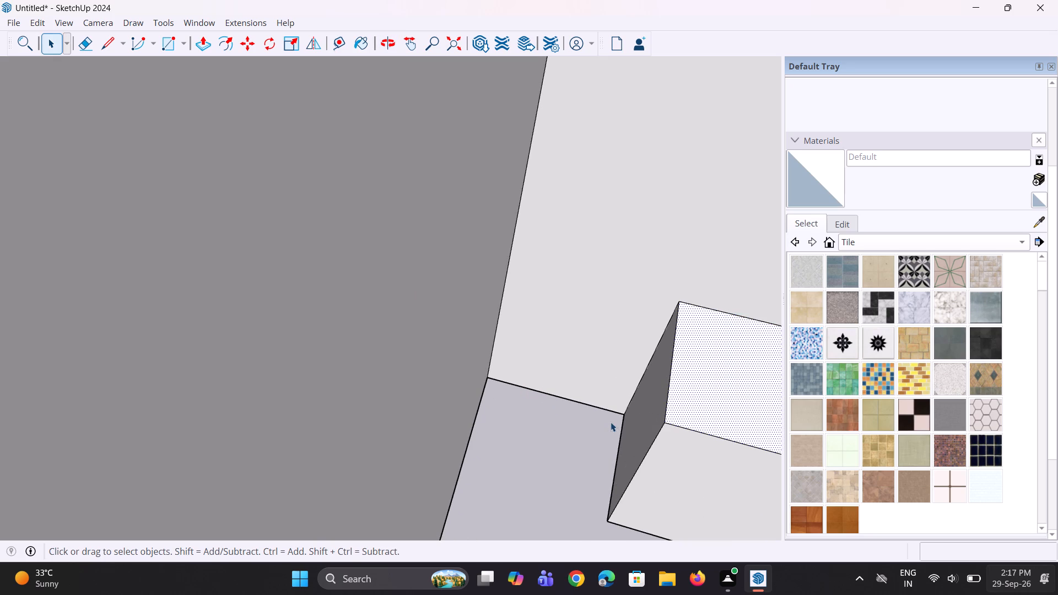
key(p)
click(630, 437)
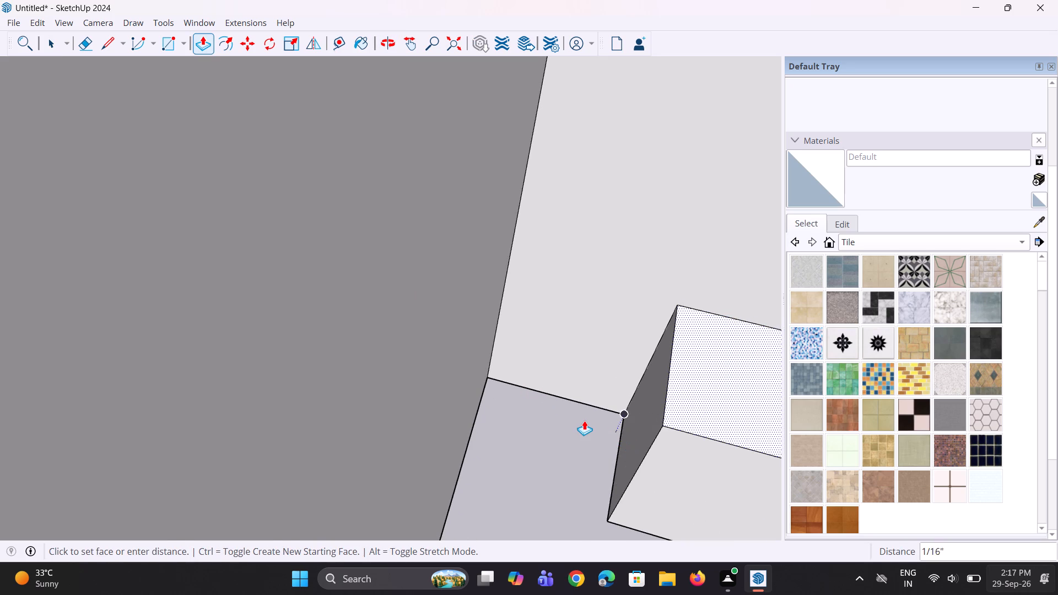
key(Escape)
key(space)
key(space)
Push/Pull the inner end face of the raised planter border about 1 7/8" to meet the adjoining low wall.
click(635, 434)
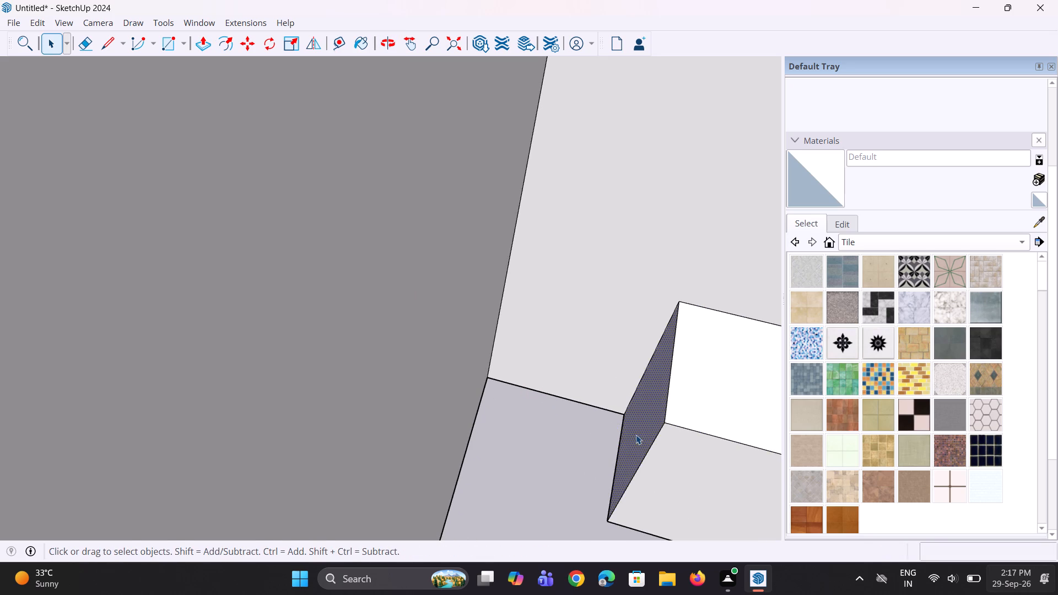
key(p)
click(636, 435)
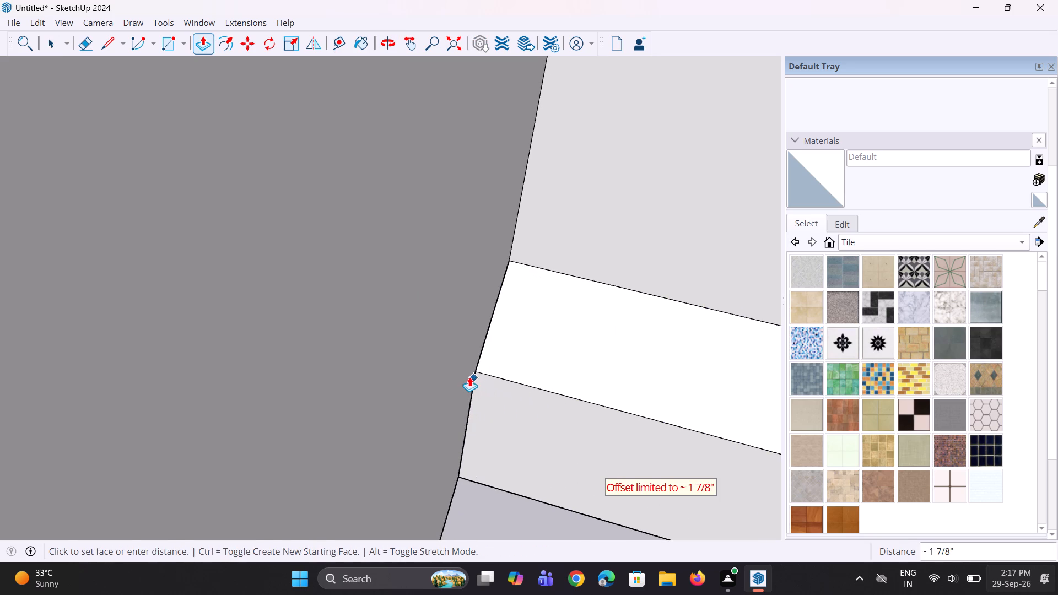
click(469, 377)
Examine the planter base and the whole front elevation from the front, from above and from the open side bay.
scroll(402, 405, down, 20)
scroll(402, 405, down, 2)
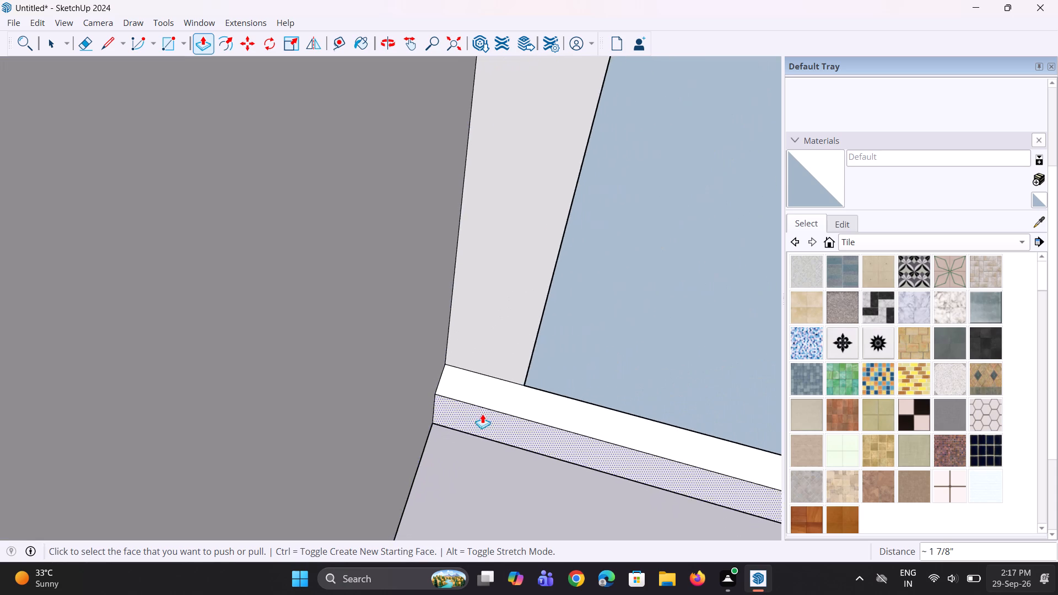
scroll(482, 414, down, 13)
middle_drag(672, 459, 494, 416)
scroll(494, 414, down, 9)
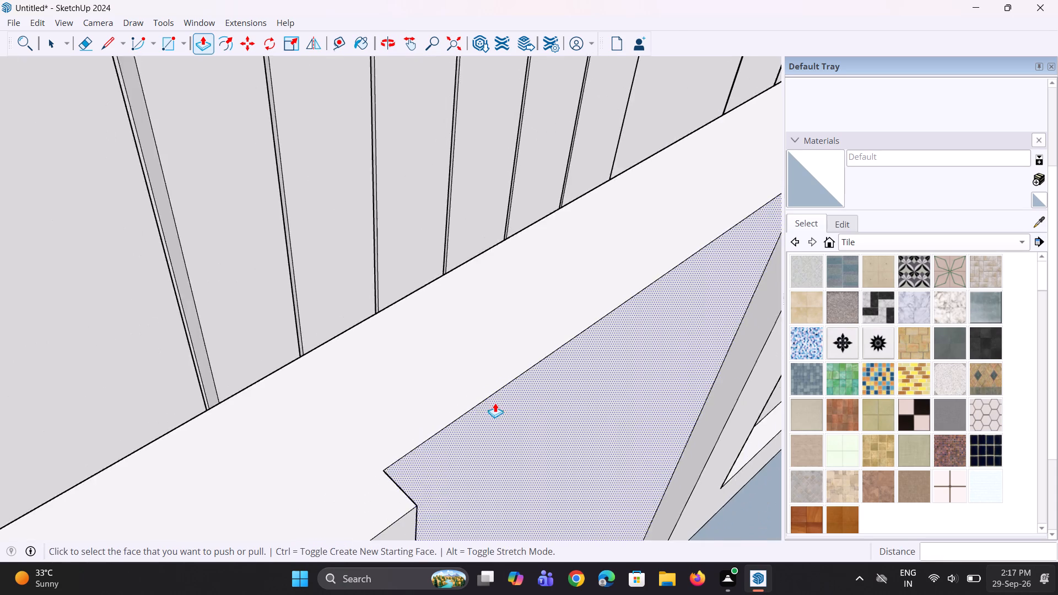
scroll(495, 403, down, 3)
middle_drag(614, 420, 604, 403)
scroll(555, 377, down, 11)
middle_drag(589, 434, 504, 423)
scroll(589, 434, down, 1)
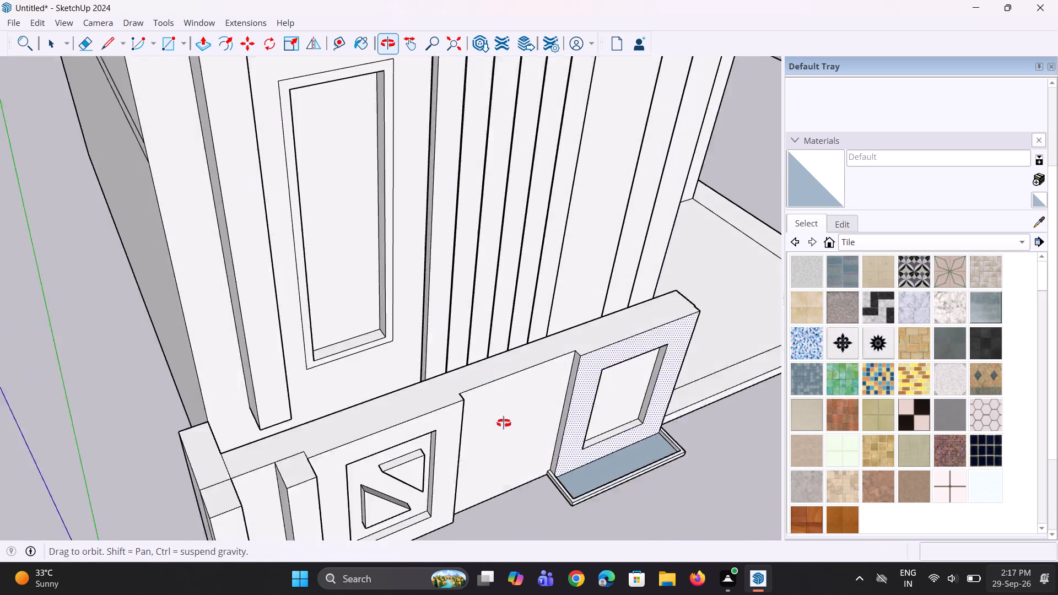
middle_drag(504, 423, 487, 413)
scroll(626, 416, down, 5)
middle_drag(725, 467, 534, 443)
scroll(552, 426, down, 9)
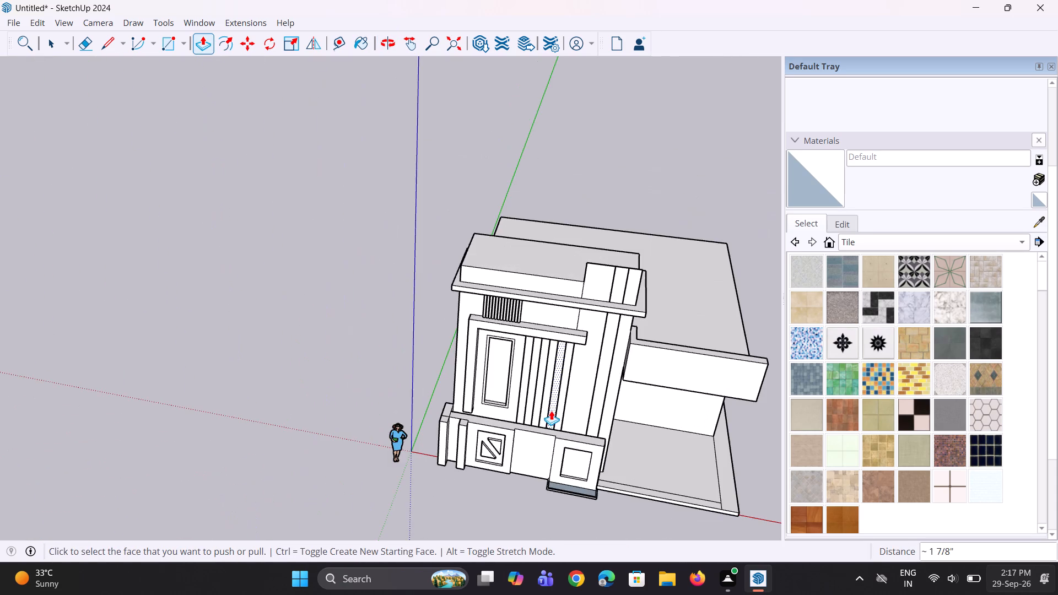
middle_drag(574, 466, 549, 412)
scroll(549, 412, down, 5)
middle_drag(604, 497, 541, 487)
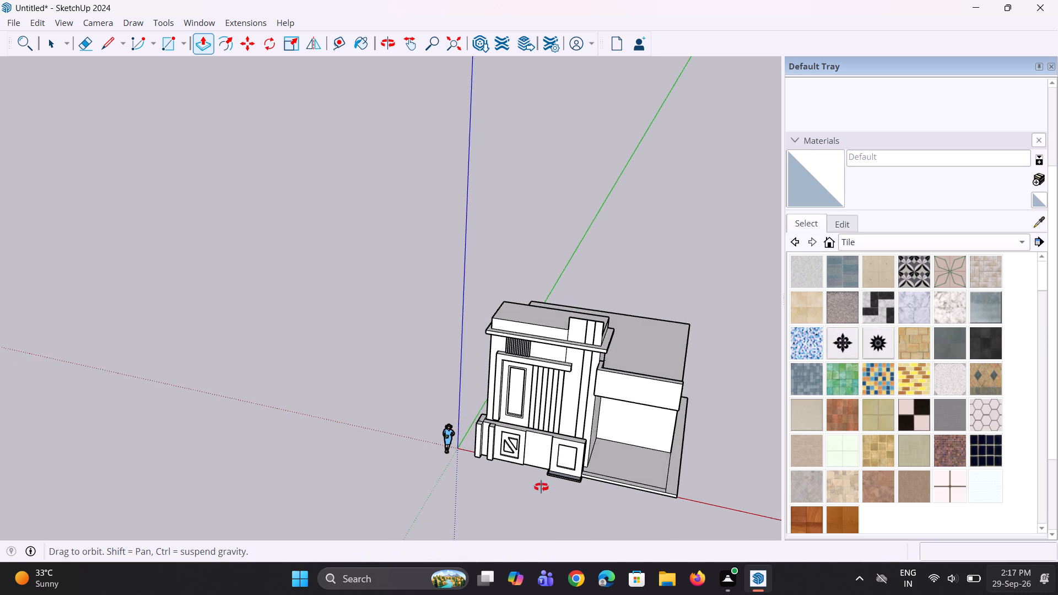
middle_drag(541, 487, 494, 477)
middle_drag(511, 494, 661, 447)
scroll(517, 457, up, 4)
middle_drag(520, 469, 559, 422)
scroll(579, 470, up, 5)
middle_drag(574, 483, 589, 483)
scroll(515, 458, up, 4)
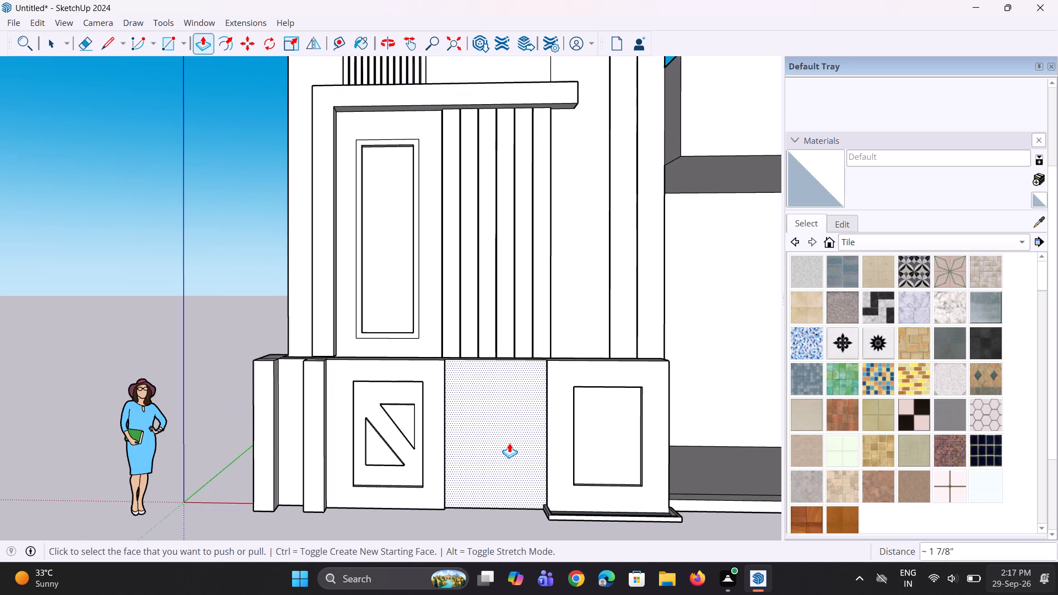
scroll(517, 437, down, 3)
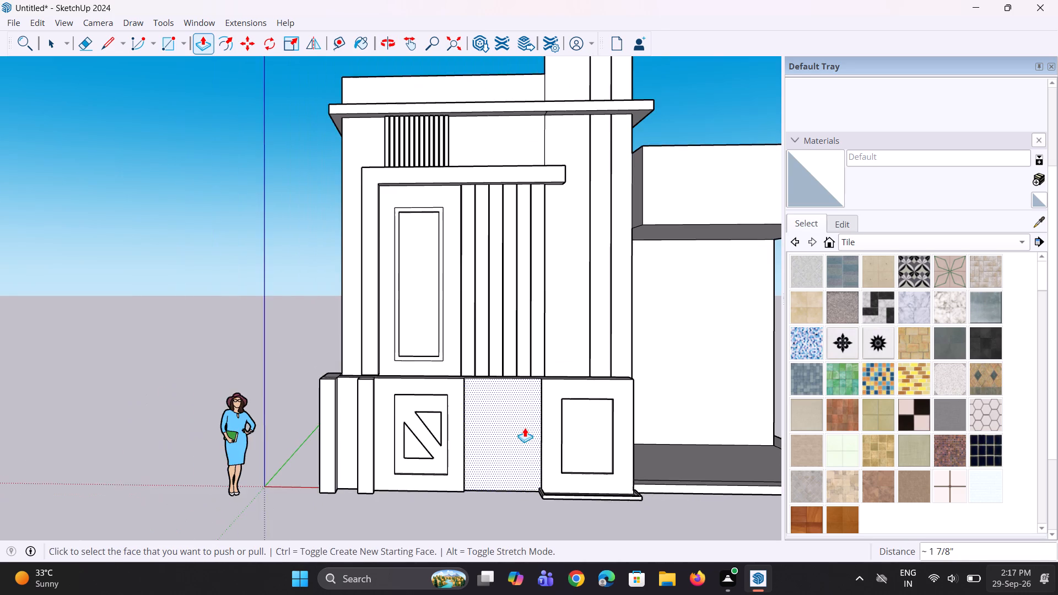
scroll(520, 425, down, 10)
middle_drag(614, 461, 618, 475)
scroll(686, 419, up, 3)
middle_drag(574, 411, 550, 484)
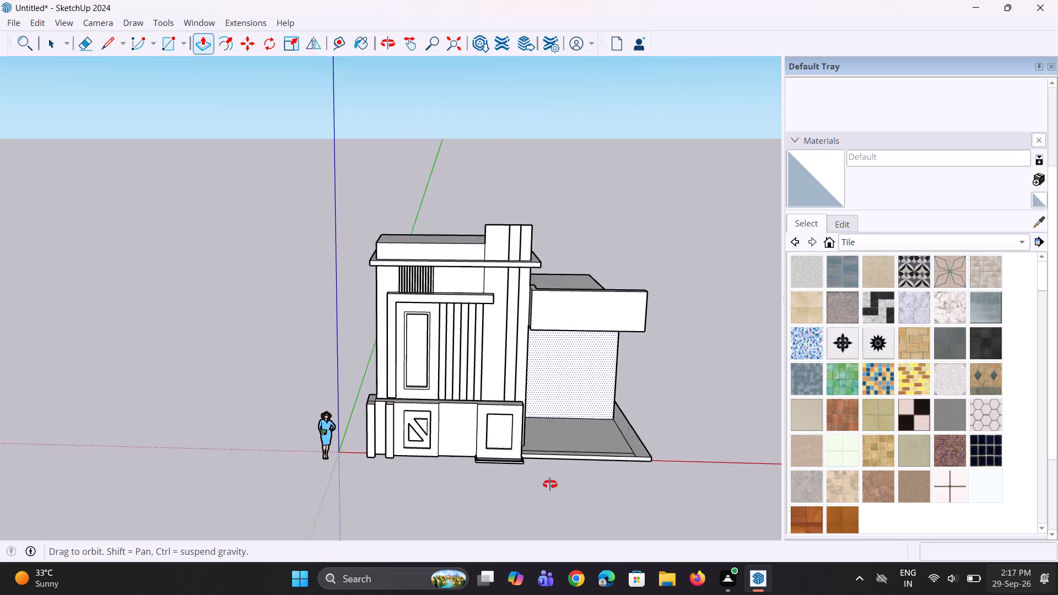
middle_drag(550, 484, 547, 491)
scroll(597, 452, up, 3)
middle_drag(594, 448, 386, 430)
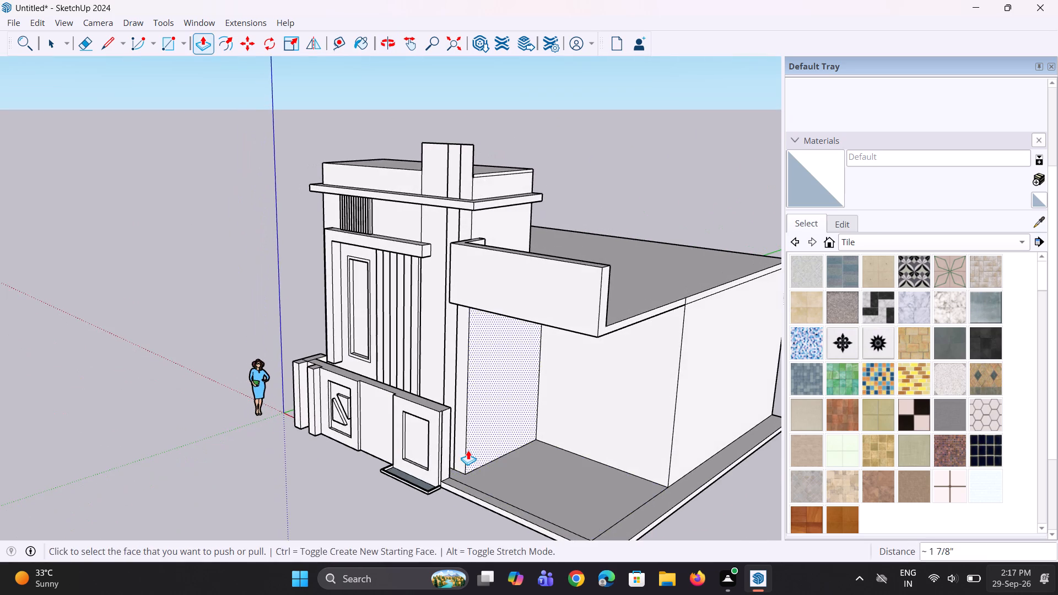
middle_drag(468, 450, 581, 467)
scroll(468, 445, up, 1)
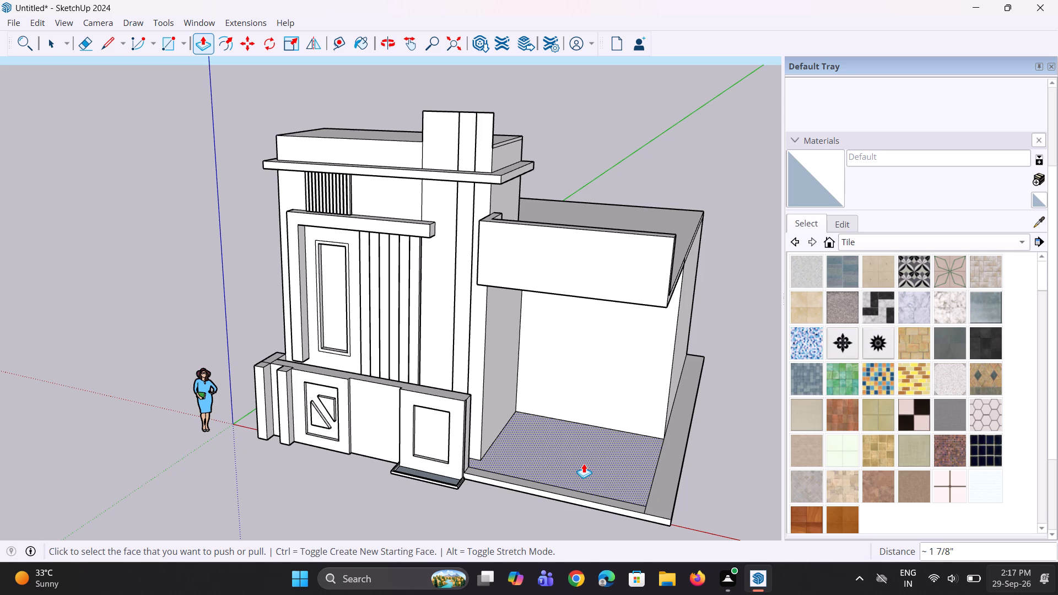
middle_drag(579, 478, 584, 485)
Erase the line running parallel to the front edge of the side bay's floor, beside the far-end panel.
scroll(455, 437, up, 5)
middle_drag(483, 437, 474, 467)
scroll(469, 475, up, 4)
key(r)
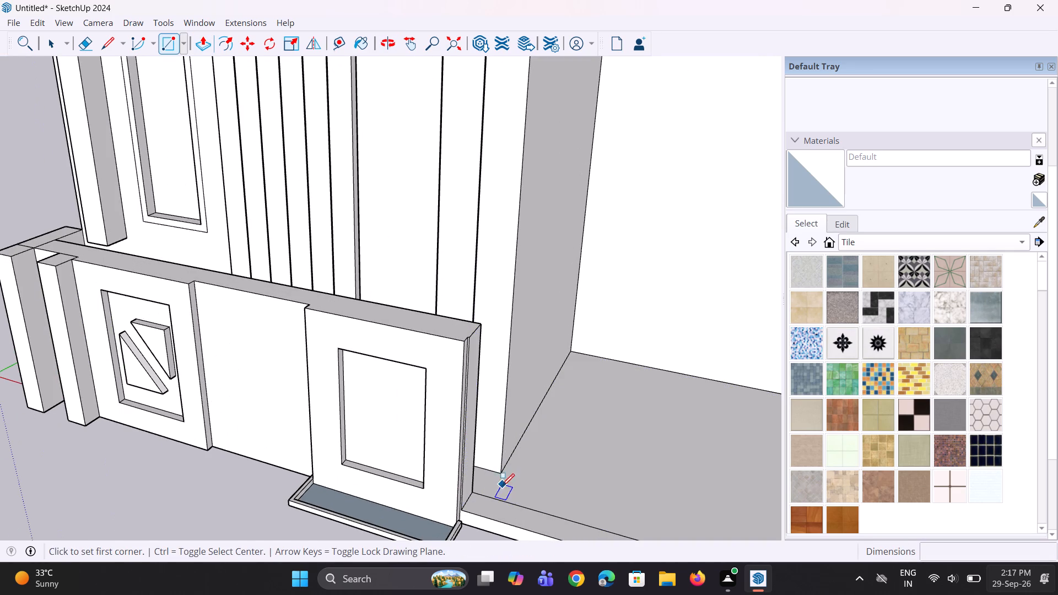
key(space)
key(e)
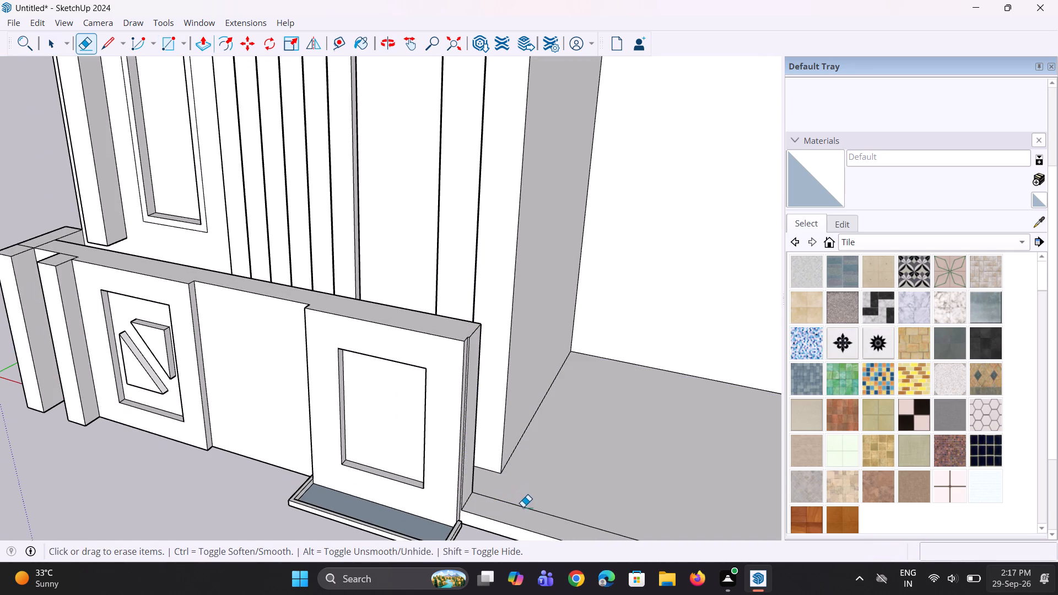
click(523, 507)
Draw a small rectangle on the side bay's floor near the inner corner beside the far-end panel.
scroll(495, 463, down, 6)
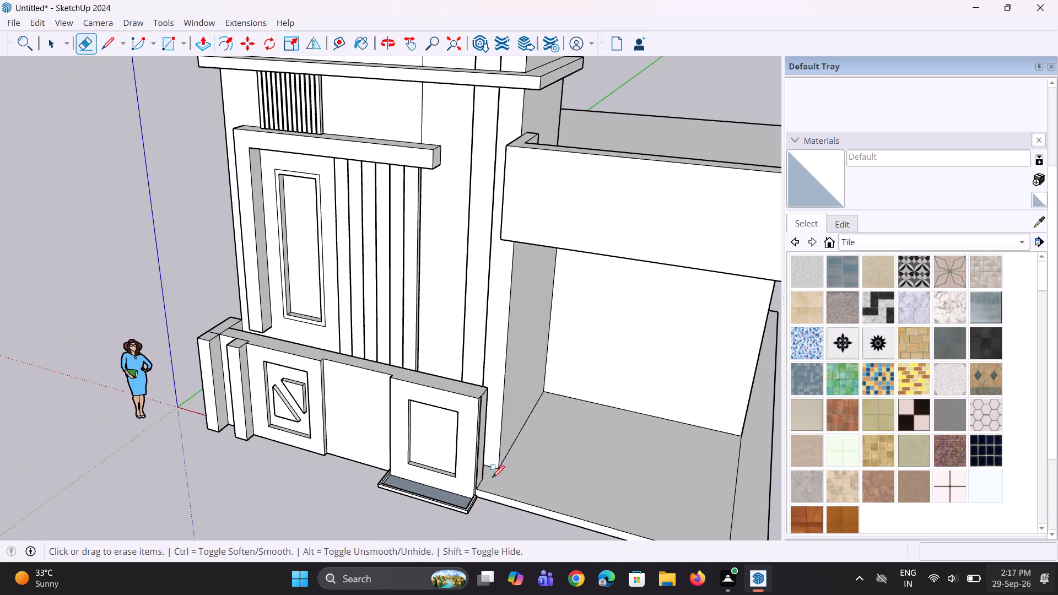
key(r)
drag(495, 478, 515, 488)
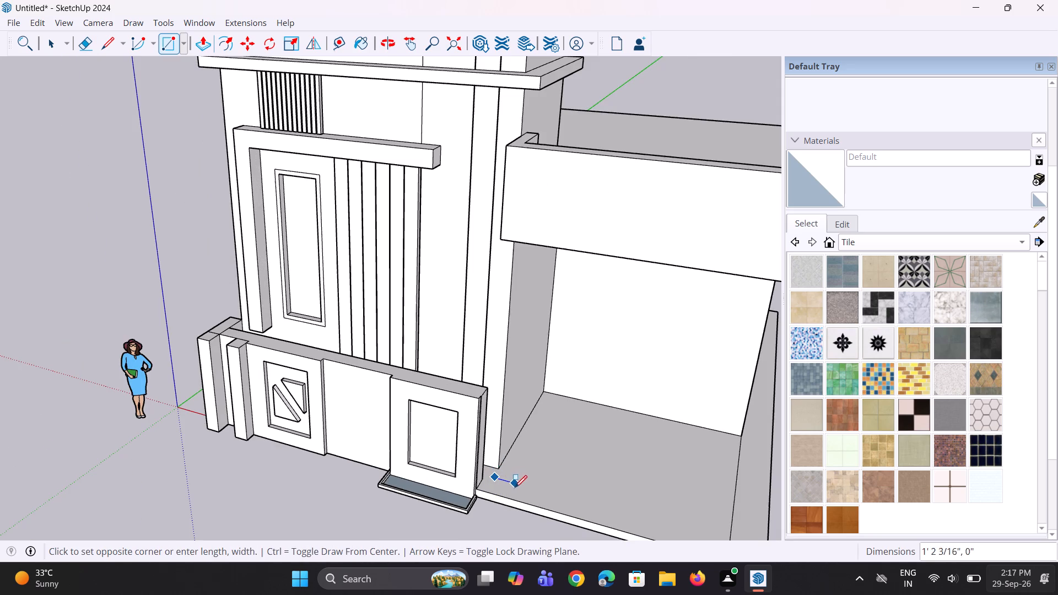
drag(515, 488, 530, 475)
Move the small floor rectangle toward the low wall's end, shifting it about 6 3/4" to meet the far-end panel's side.
key(space)
click(509, 476)
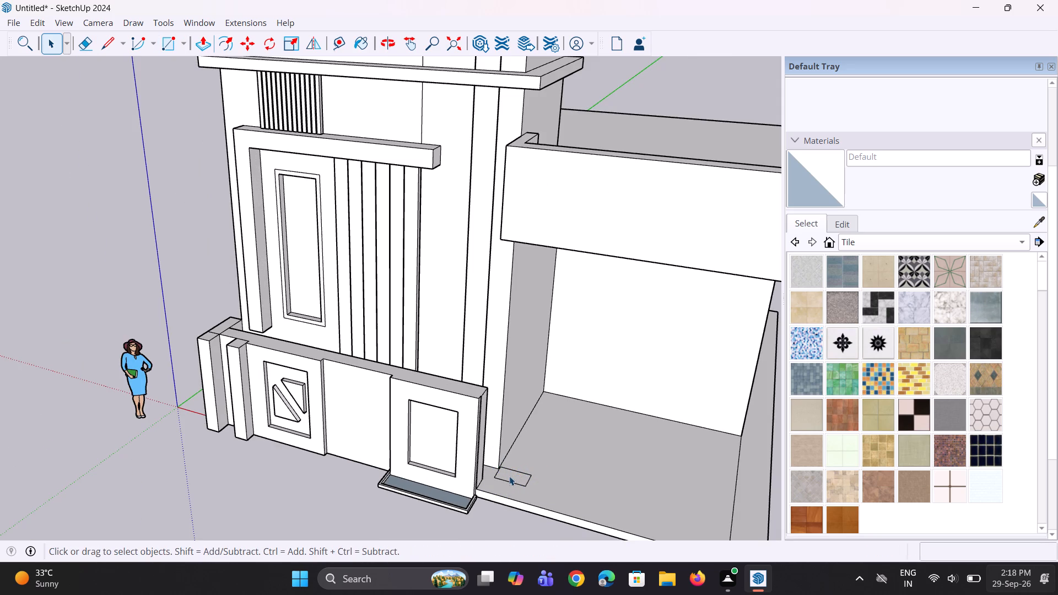
key(m)
click(525, 486)
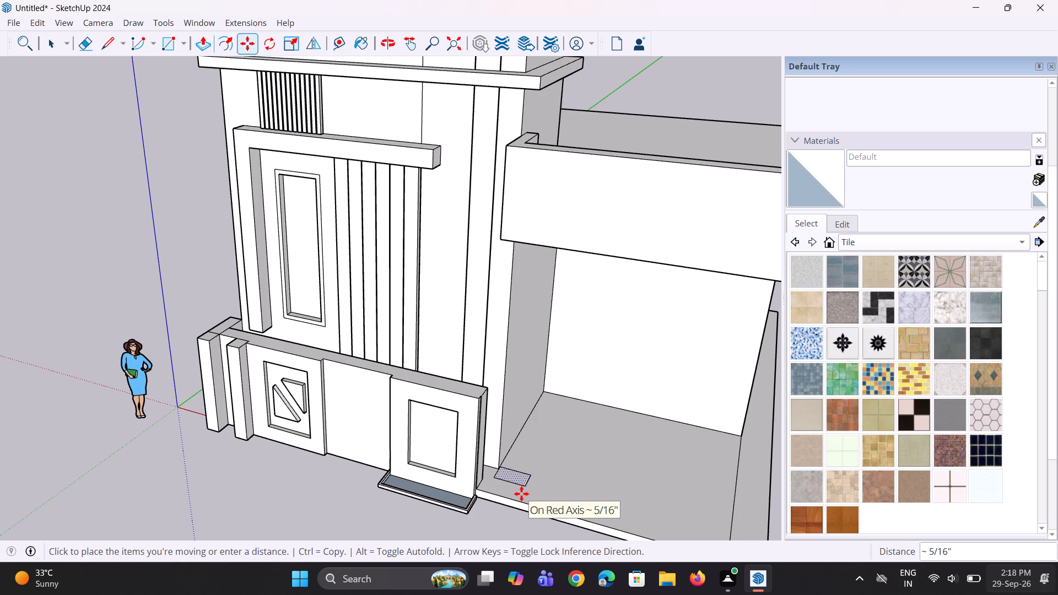
click(520, 495)
middle_drag(512, 492, 530, 495)
scroll(494, 483, up, 2)
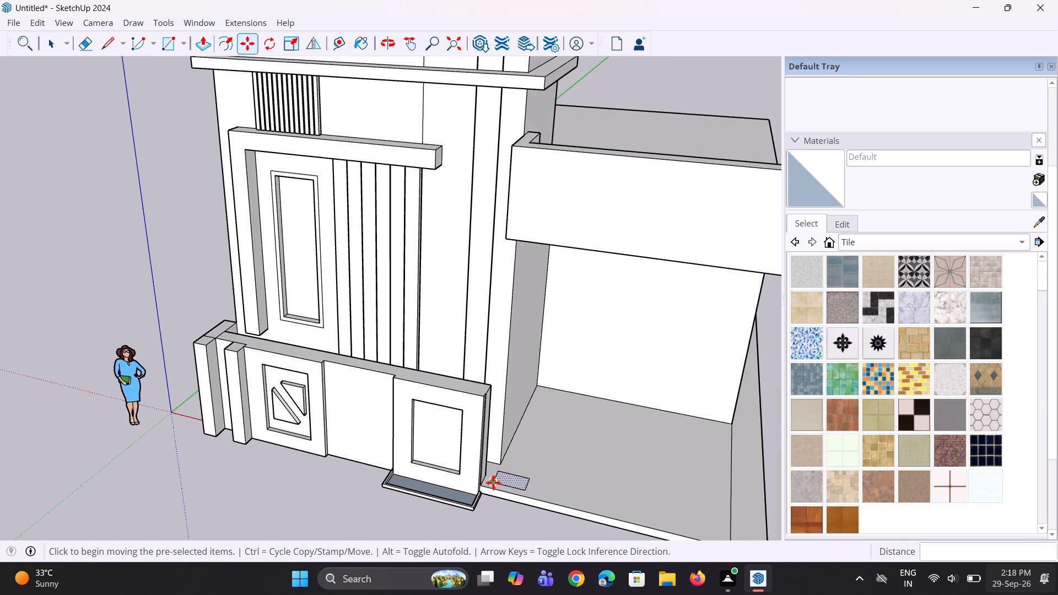
scroll(493, 483, up, 7)
middle_drag(492, 483, 430, 494)
scroll(441, 481, down, 4)
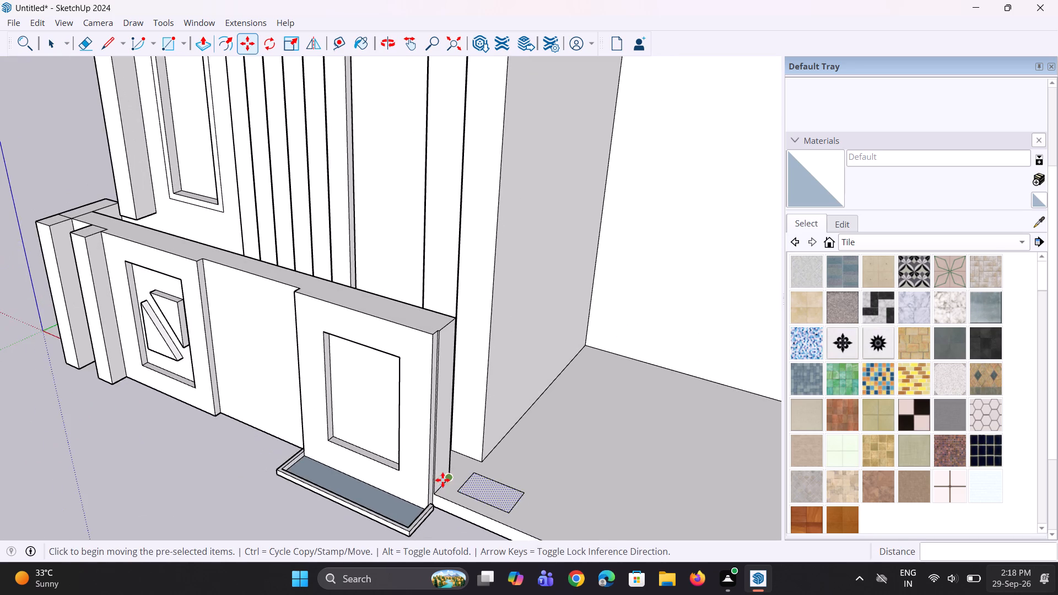
middle_drag(442, 480, 360, 452)
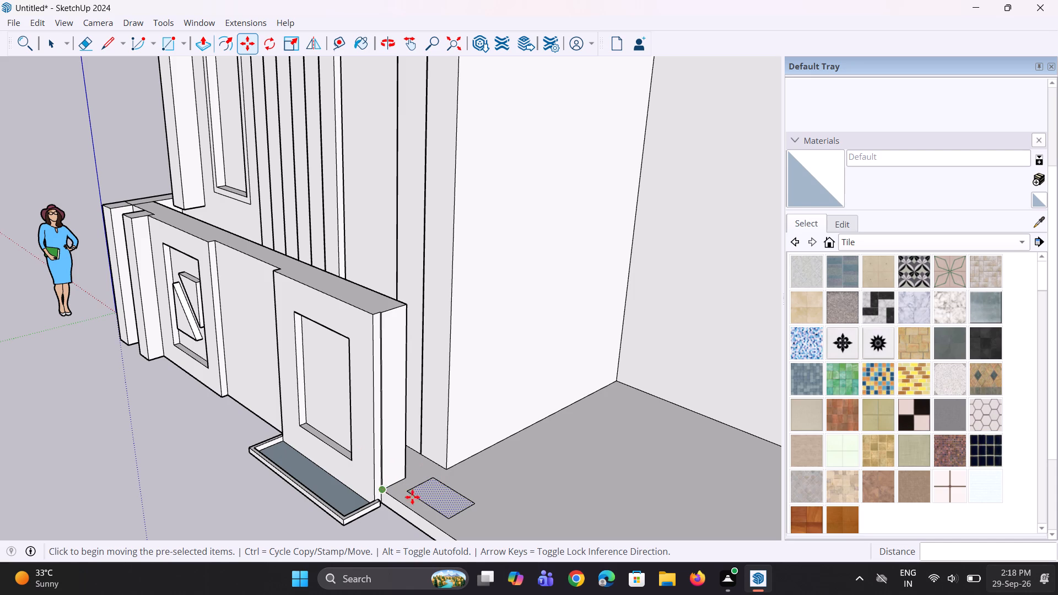
middle_drag(420, 505, 478, 502)
scroll(467, 493, up, 3)
middle_drag(472, 497, 489, 509)
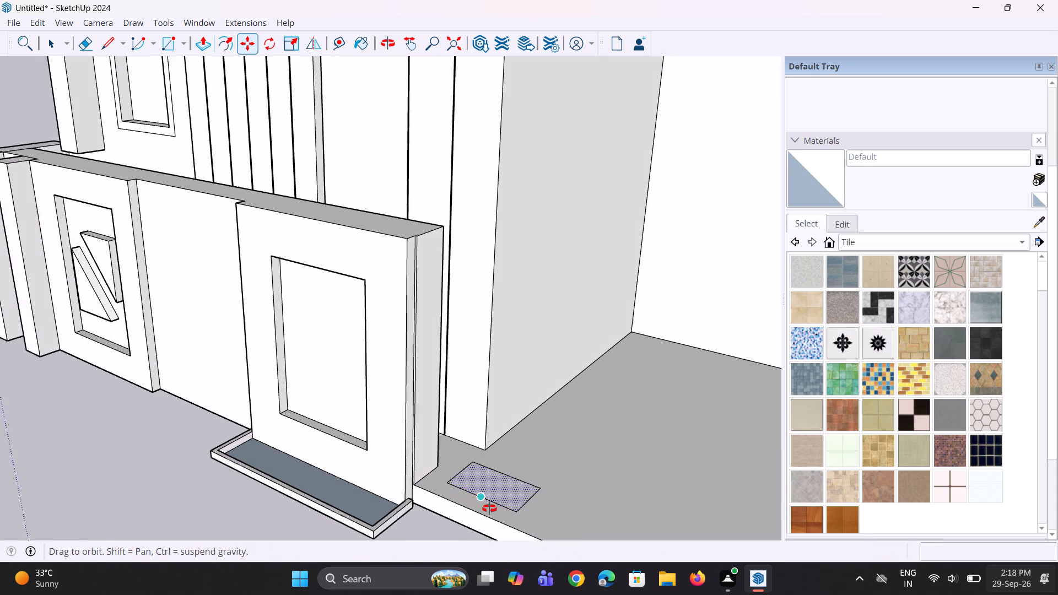
middle_drag(489, 509, 511, 518)
click(468, 481)
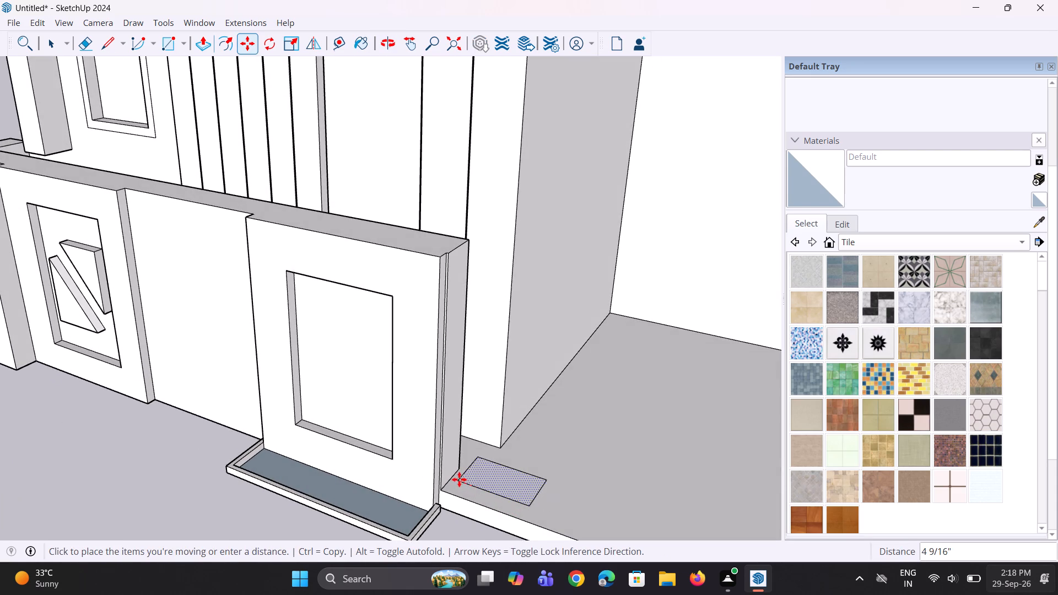
click(453, 480)
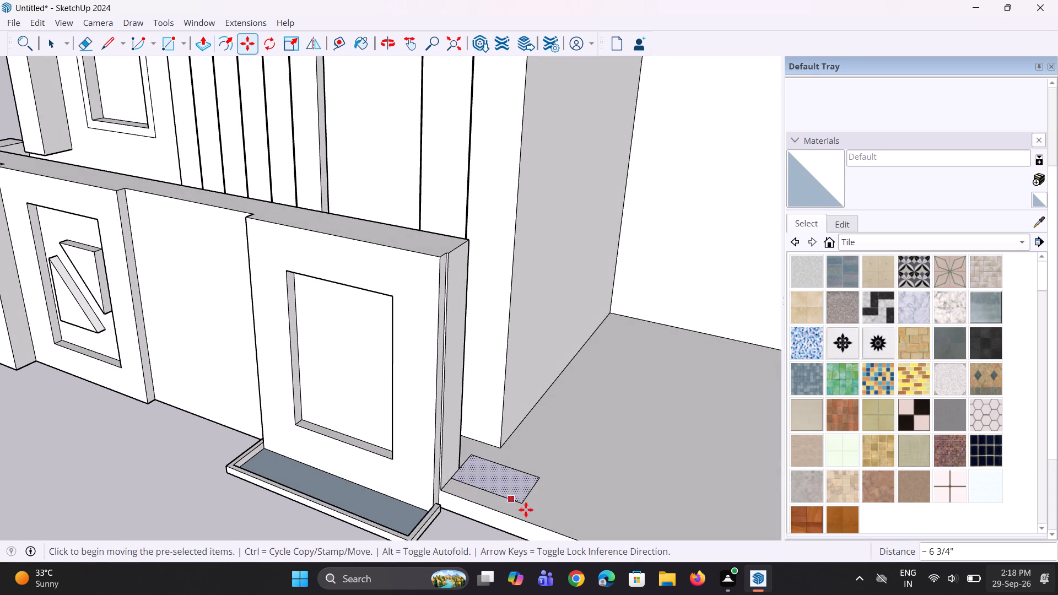
Examine the small floor rectangle's placement beside the far-end panel from several angles.
middle_drag(531, 513, 486, 535)
scroll(505, 505, down, 5)
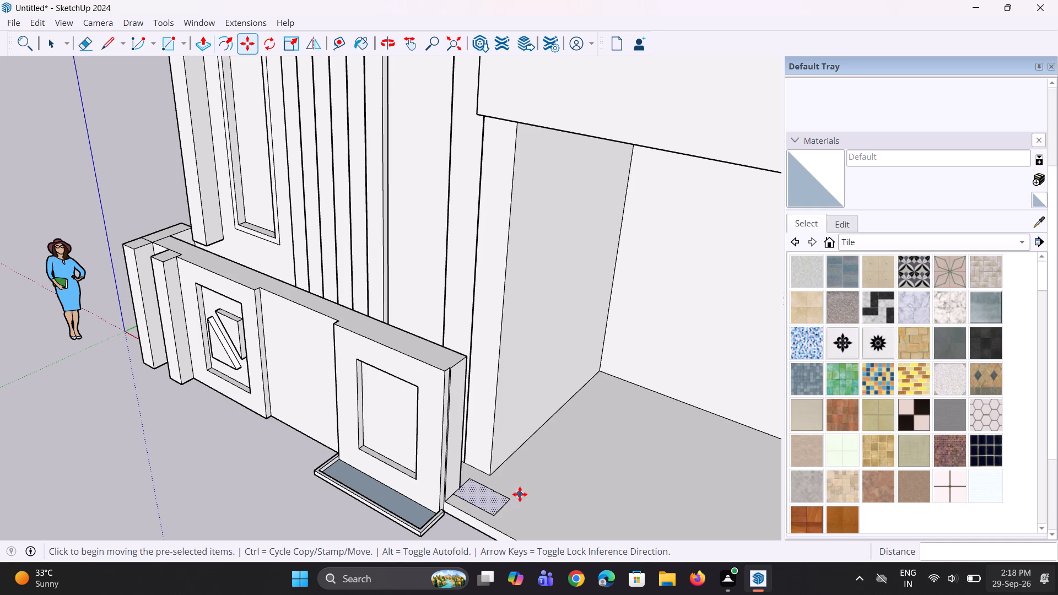
click(522, 493)
scroll(514, 474, down, 4)
middle_drag(510, 474, 537, 381)
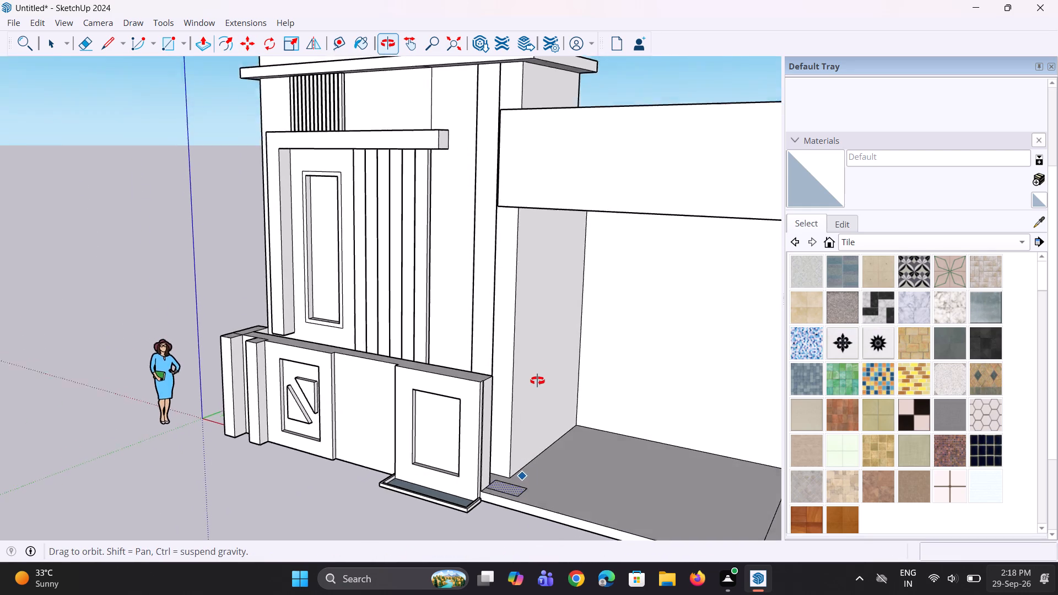
middle_drag(537, 381, 503, 468)
scroll(500, 484, up, 4)
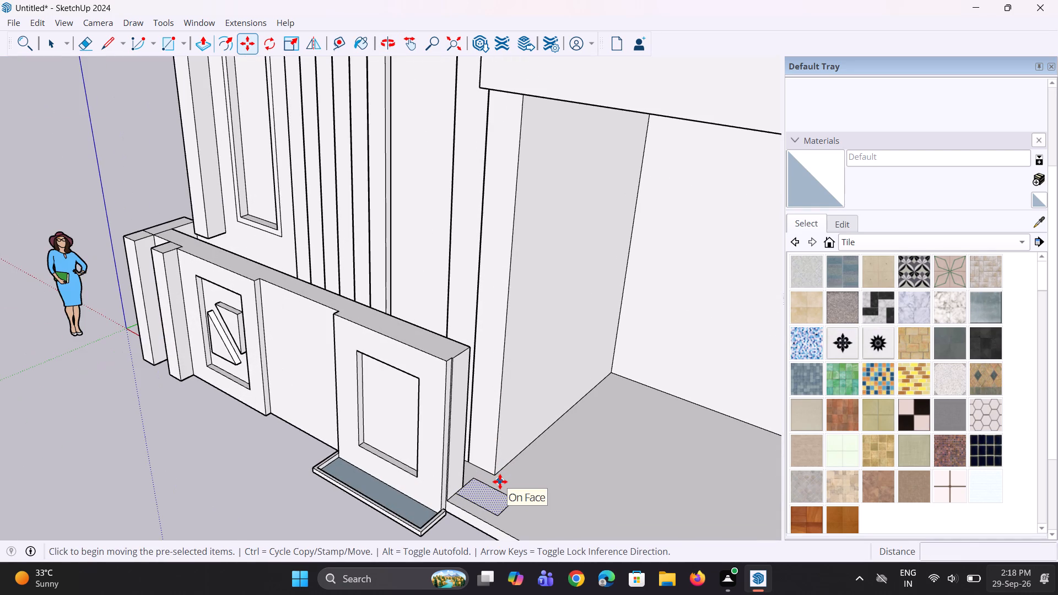
middle_drag(498, 483, 466, 501)
scroll(442, 443, down, 5)
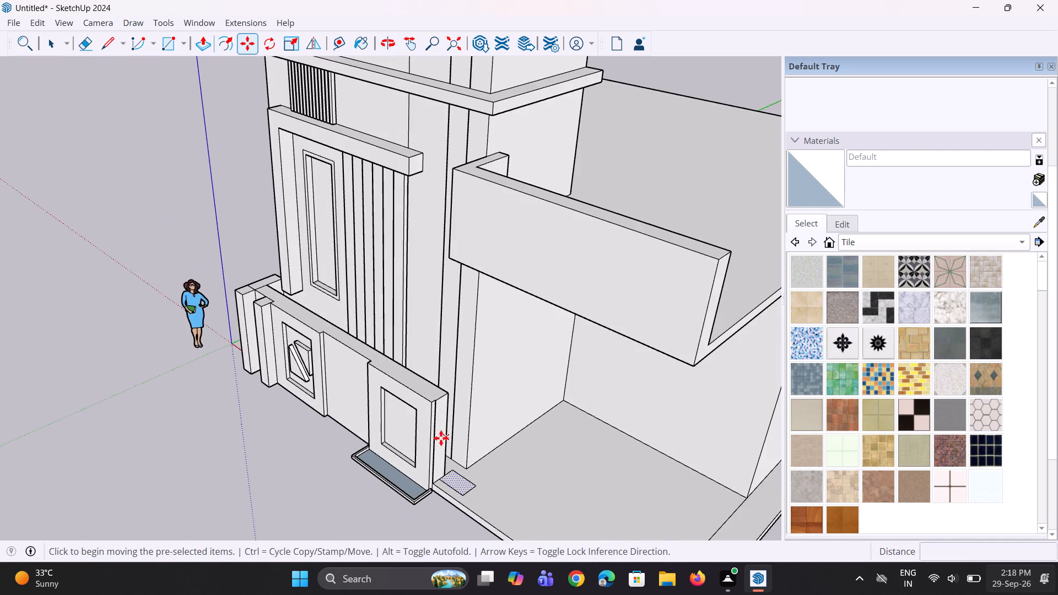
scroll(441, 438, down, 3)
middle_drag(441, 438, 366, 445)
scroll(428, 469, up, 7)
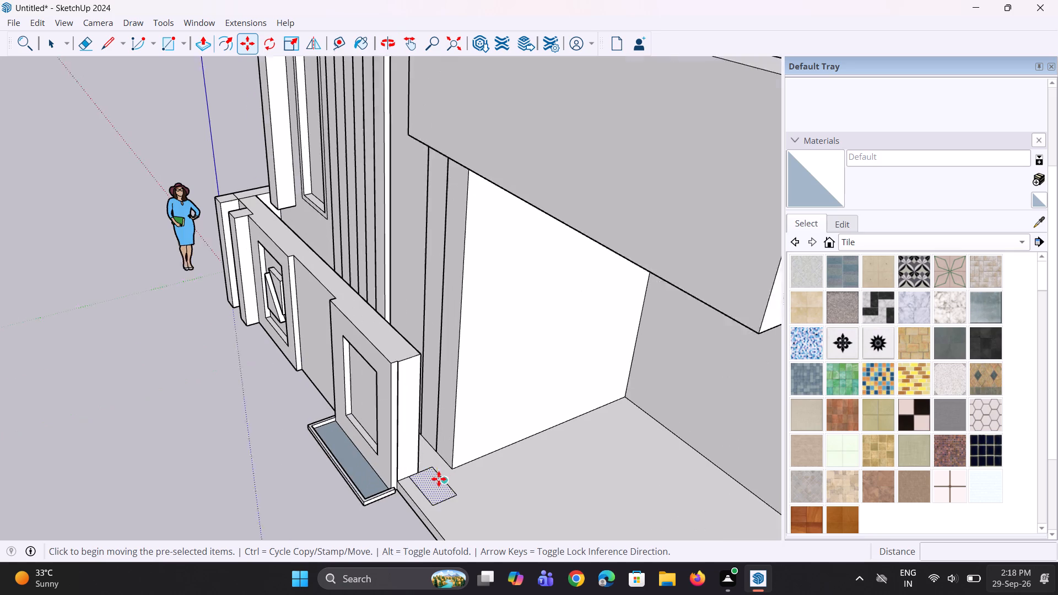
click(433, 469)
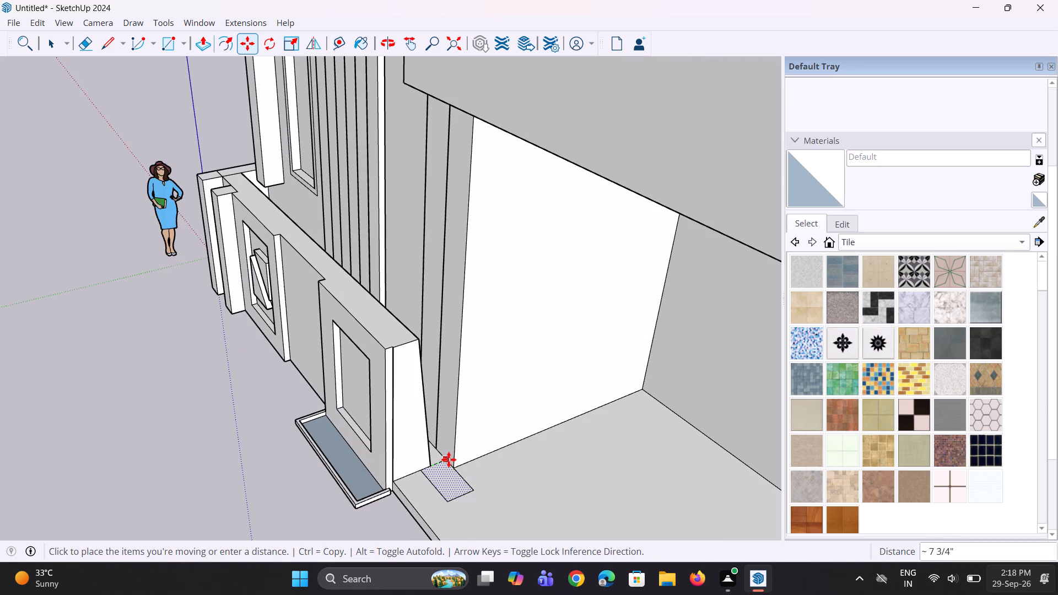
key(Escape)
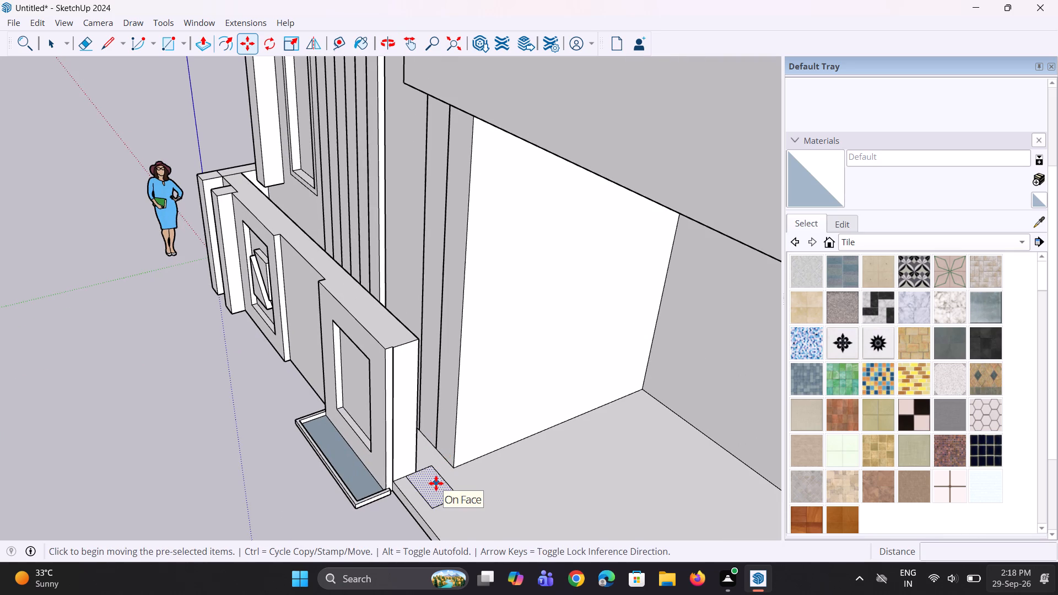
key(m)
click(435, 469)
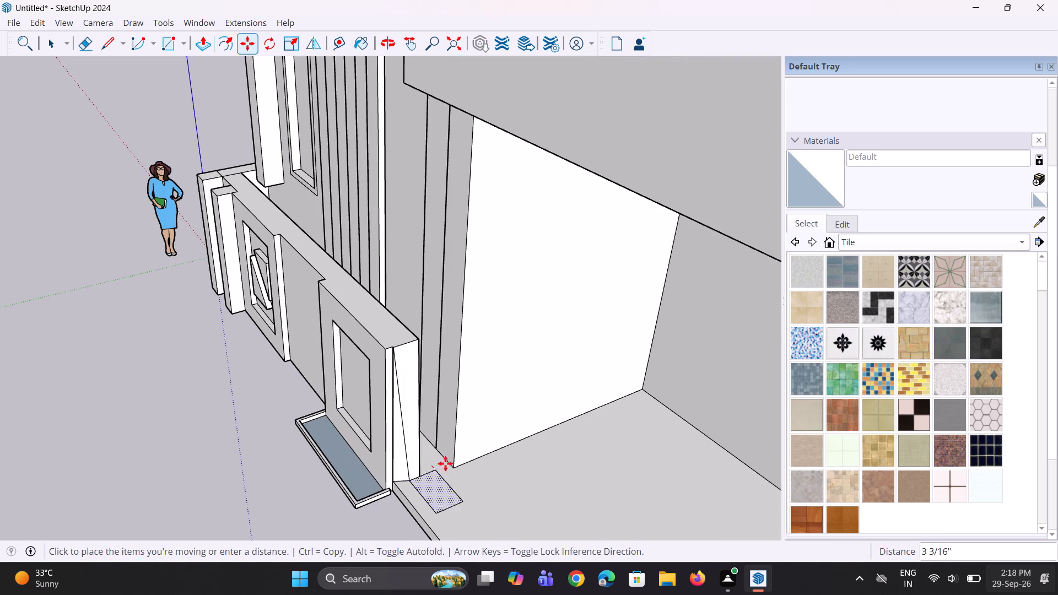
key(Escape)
Undo the last move of the small floor rectangle beside the far-end panel.
key(ctrl+z)
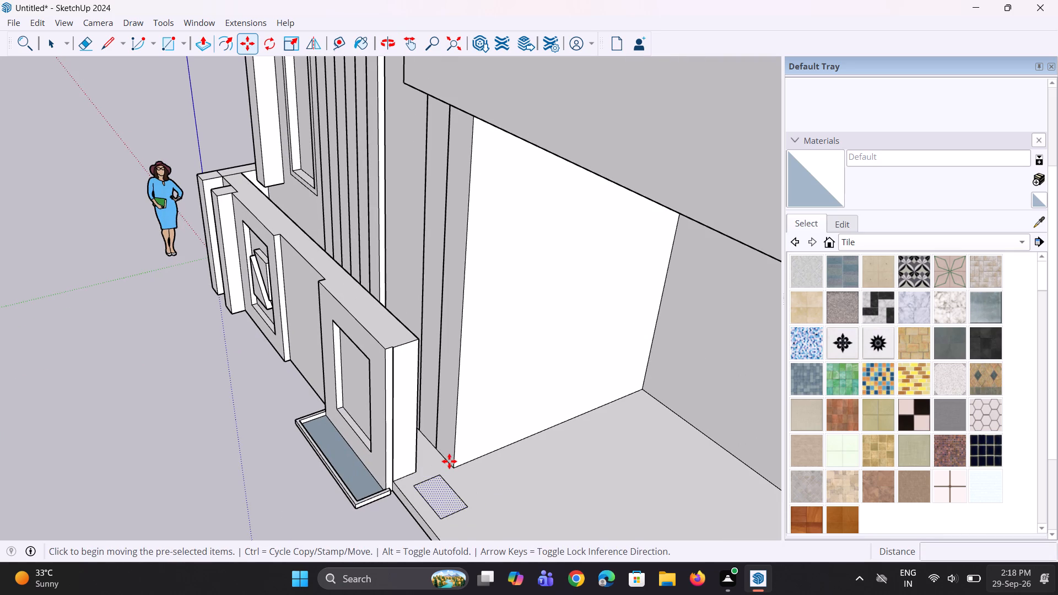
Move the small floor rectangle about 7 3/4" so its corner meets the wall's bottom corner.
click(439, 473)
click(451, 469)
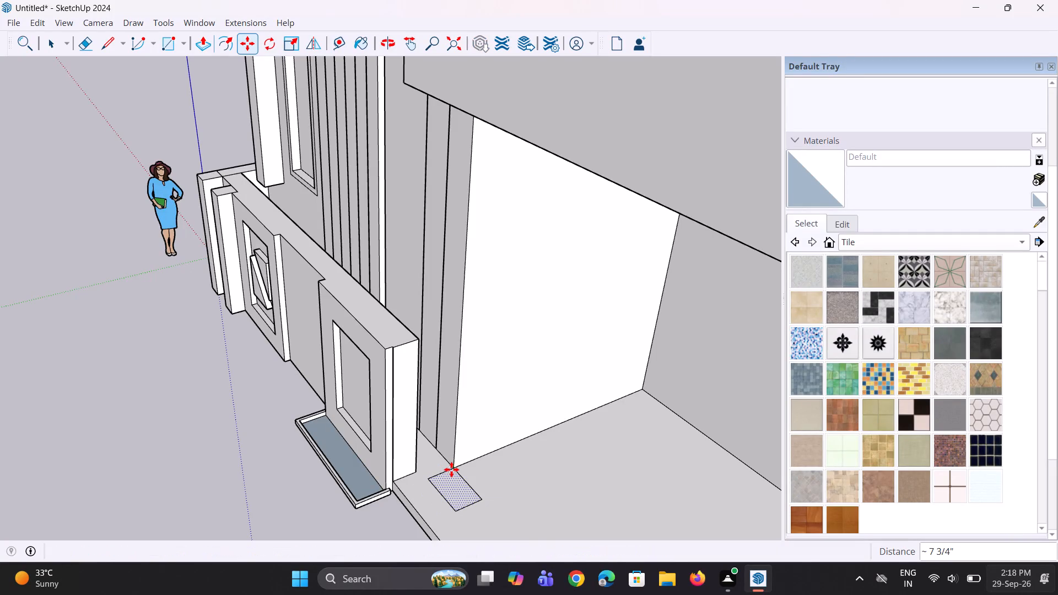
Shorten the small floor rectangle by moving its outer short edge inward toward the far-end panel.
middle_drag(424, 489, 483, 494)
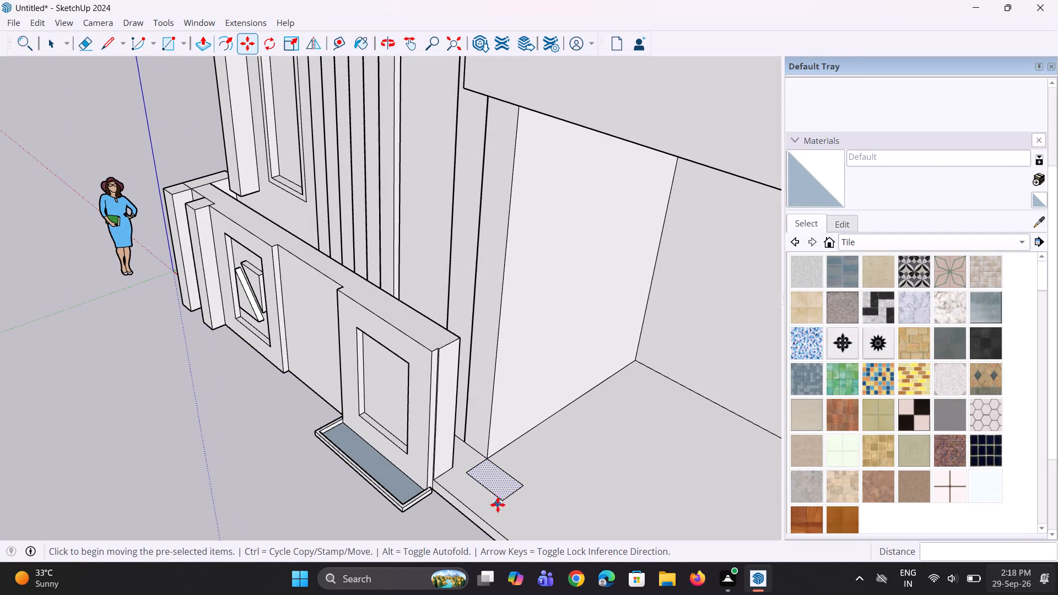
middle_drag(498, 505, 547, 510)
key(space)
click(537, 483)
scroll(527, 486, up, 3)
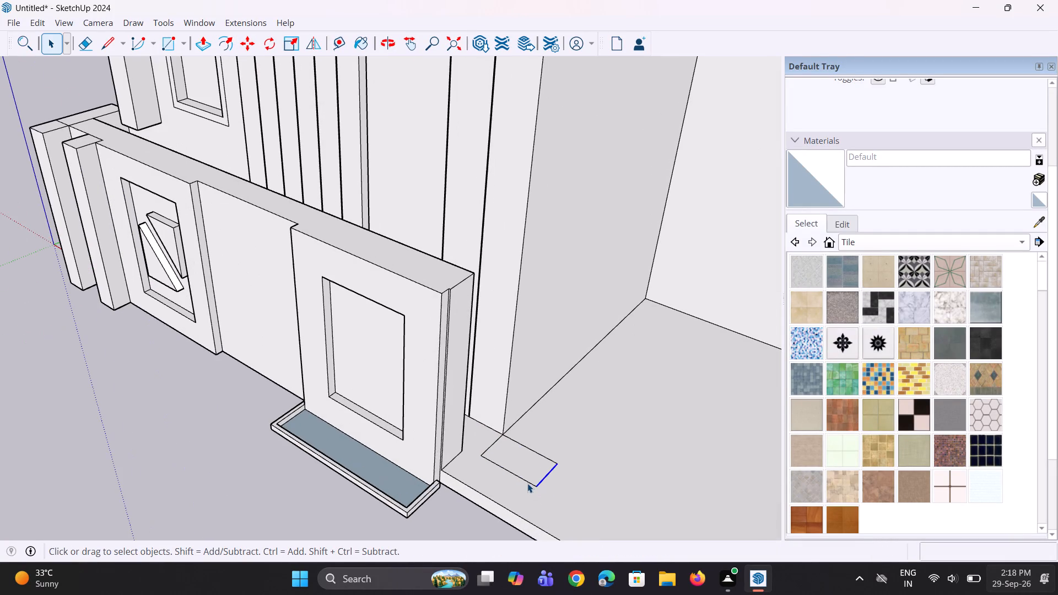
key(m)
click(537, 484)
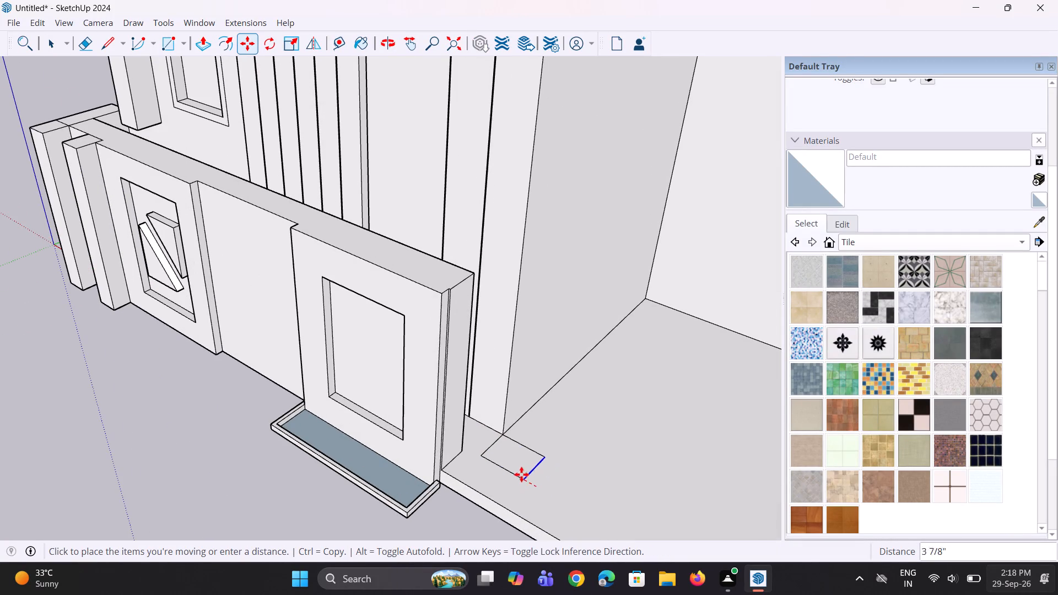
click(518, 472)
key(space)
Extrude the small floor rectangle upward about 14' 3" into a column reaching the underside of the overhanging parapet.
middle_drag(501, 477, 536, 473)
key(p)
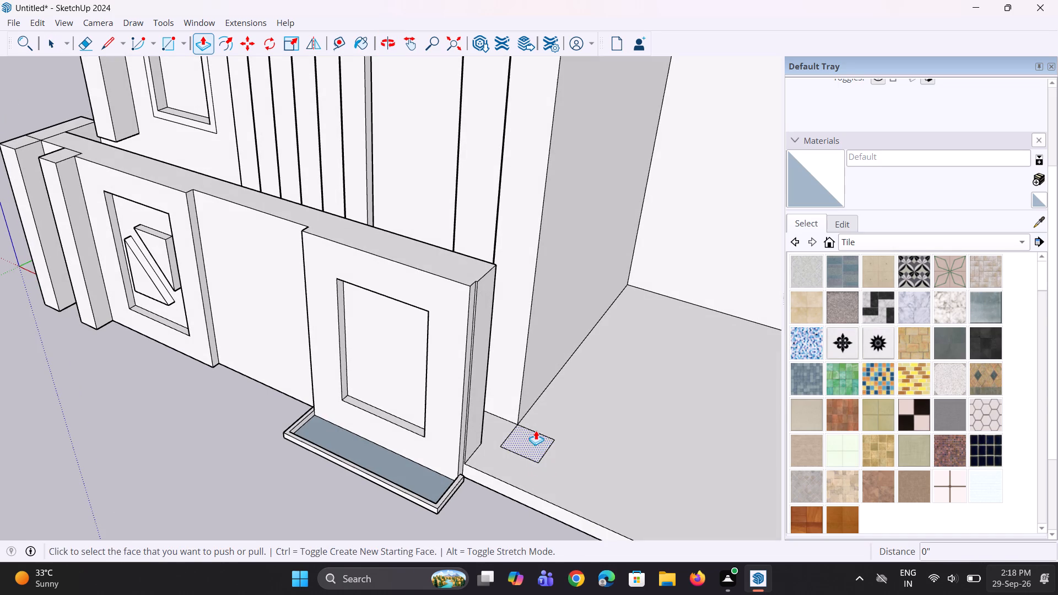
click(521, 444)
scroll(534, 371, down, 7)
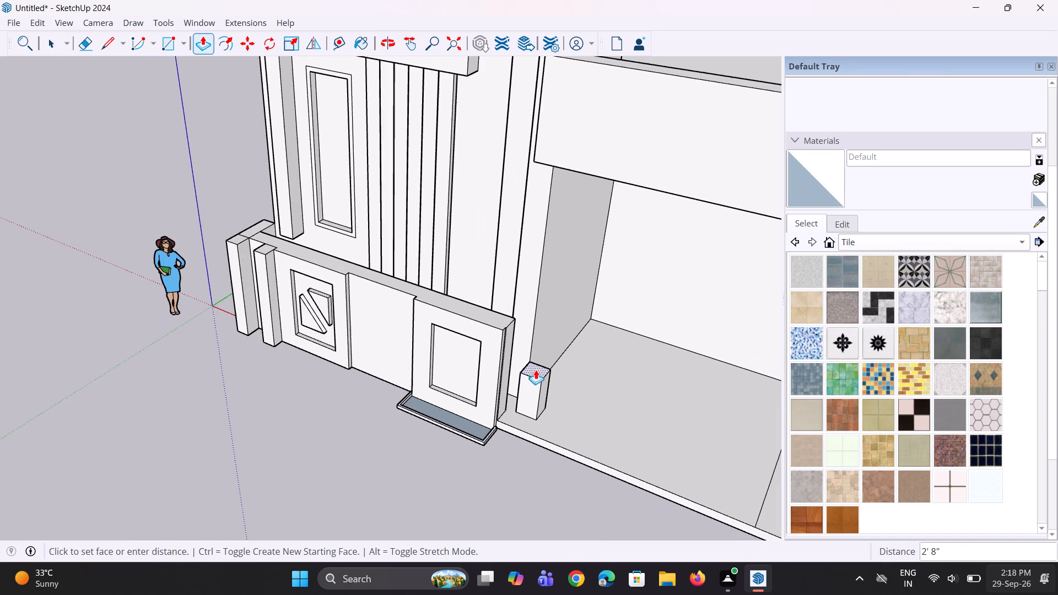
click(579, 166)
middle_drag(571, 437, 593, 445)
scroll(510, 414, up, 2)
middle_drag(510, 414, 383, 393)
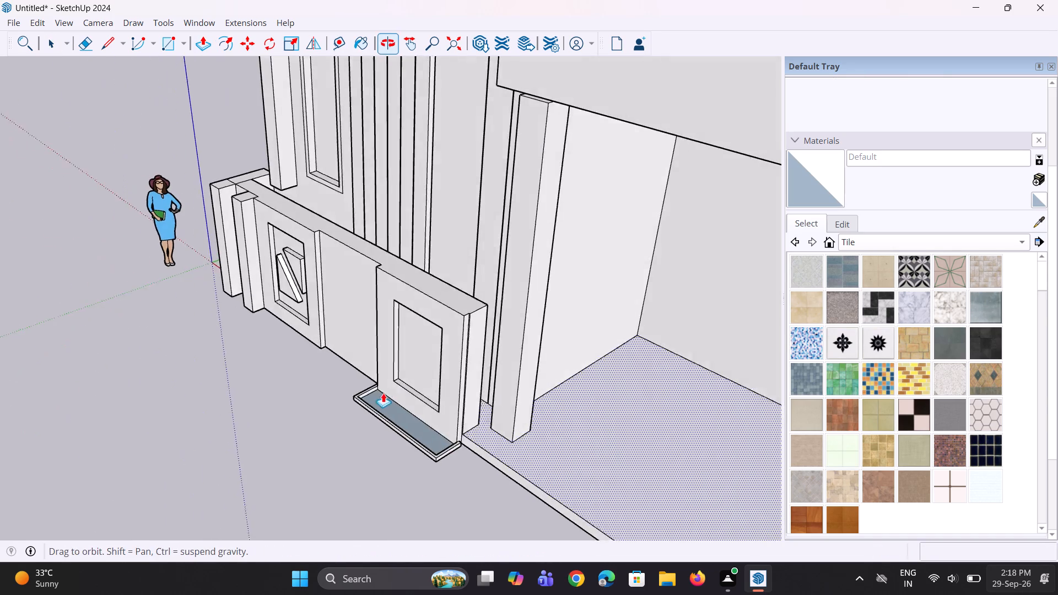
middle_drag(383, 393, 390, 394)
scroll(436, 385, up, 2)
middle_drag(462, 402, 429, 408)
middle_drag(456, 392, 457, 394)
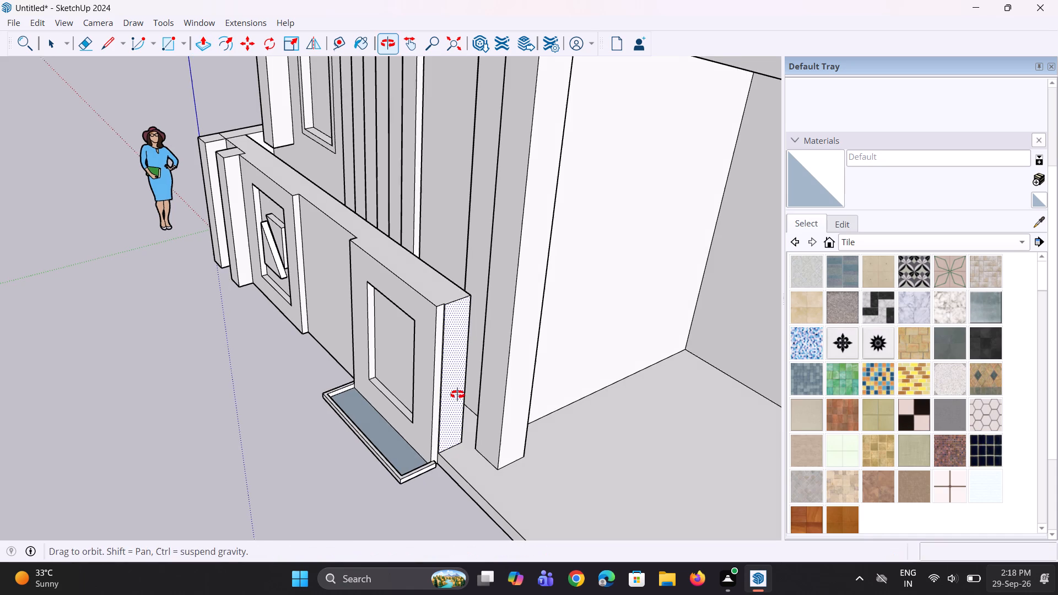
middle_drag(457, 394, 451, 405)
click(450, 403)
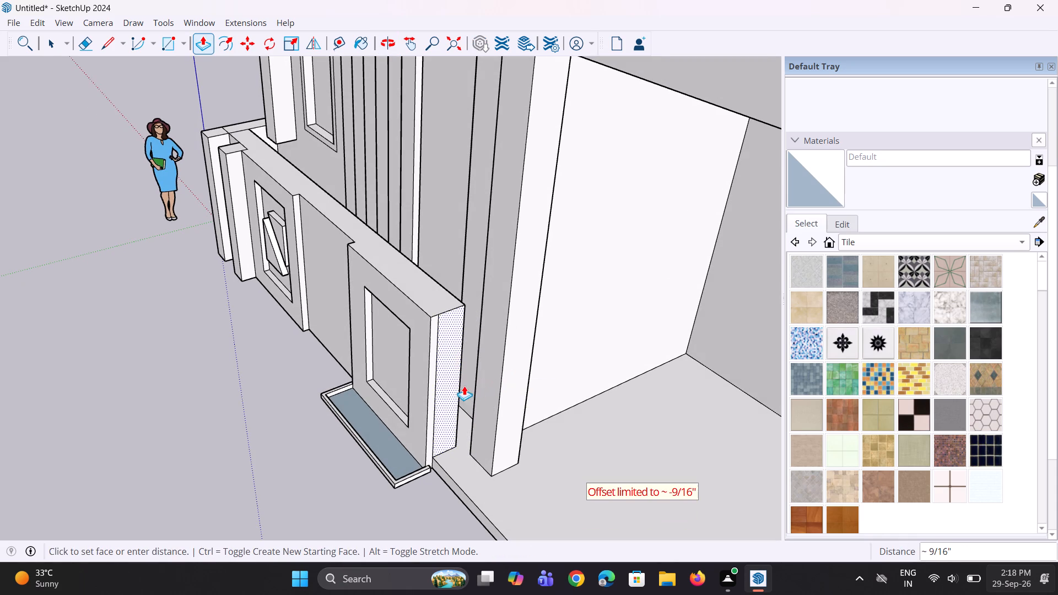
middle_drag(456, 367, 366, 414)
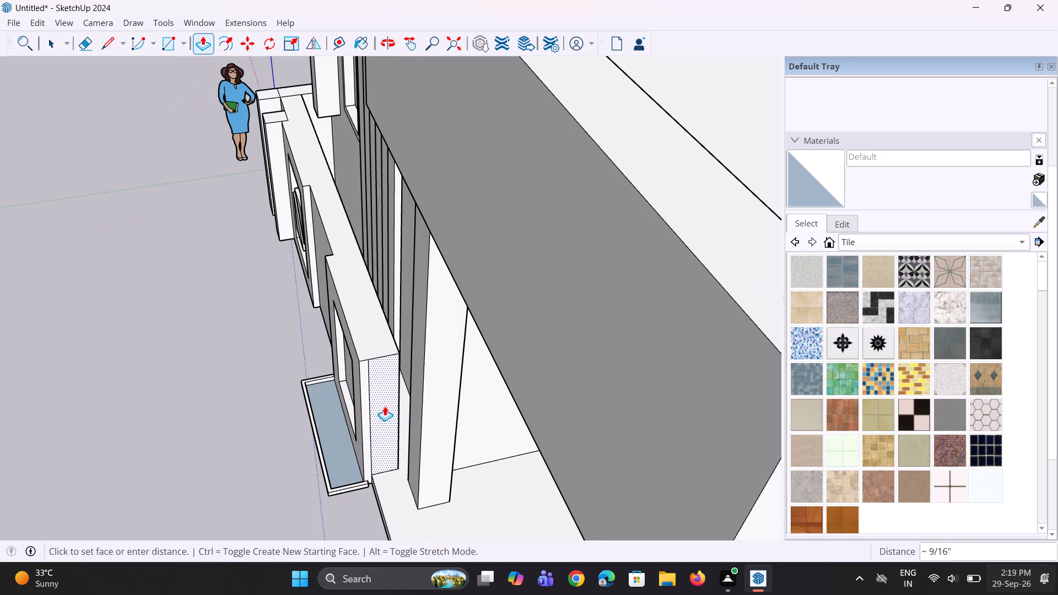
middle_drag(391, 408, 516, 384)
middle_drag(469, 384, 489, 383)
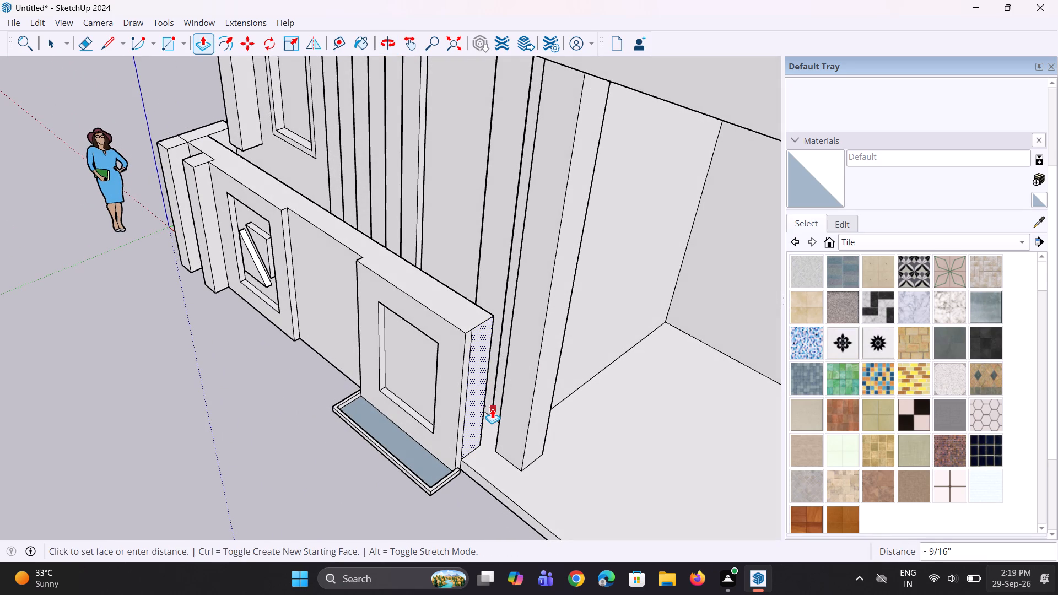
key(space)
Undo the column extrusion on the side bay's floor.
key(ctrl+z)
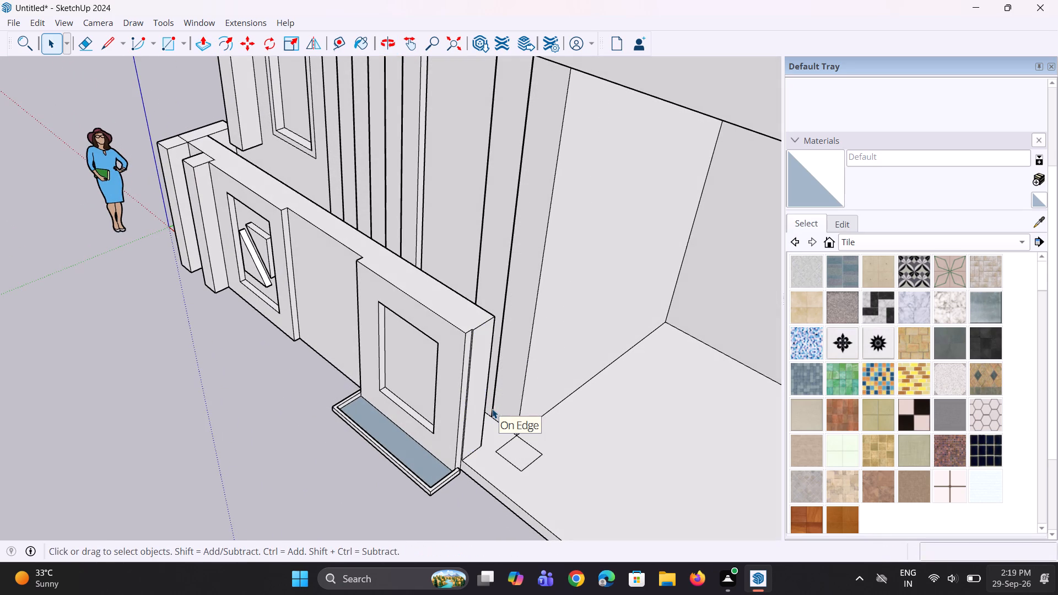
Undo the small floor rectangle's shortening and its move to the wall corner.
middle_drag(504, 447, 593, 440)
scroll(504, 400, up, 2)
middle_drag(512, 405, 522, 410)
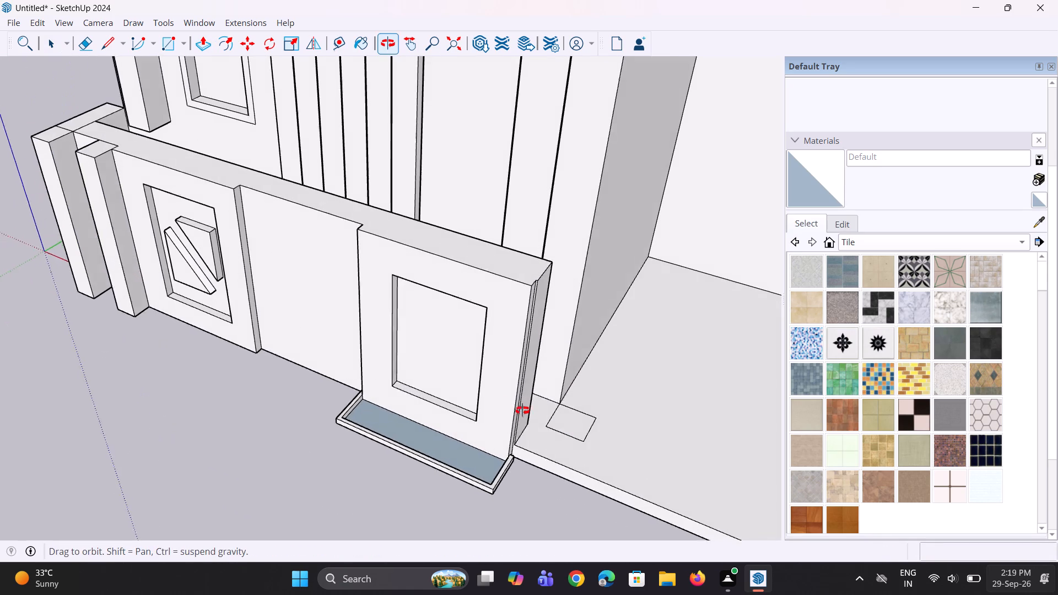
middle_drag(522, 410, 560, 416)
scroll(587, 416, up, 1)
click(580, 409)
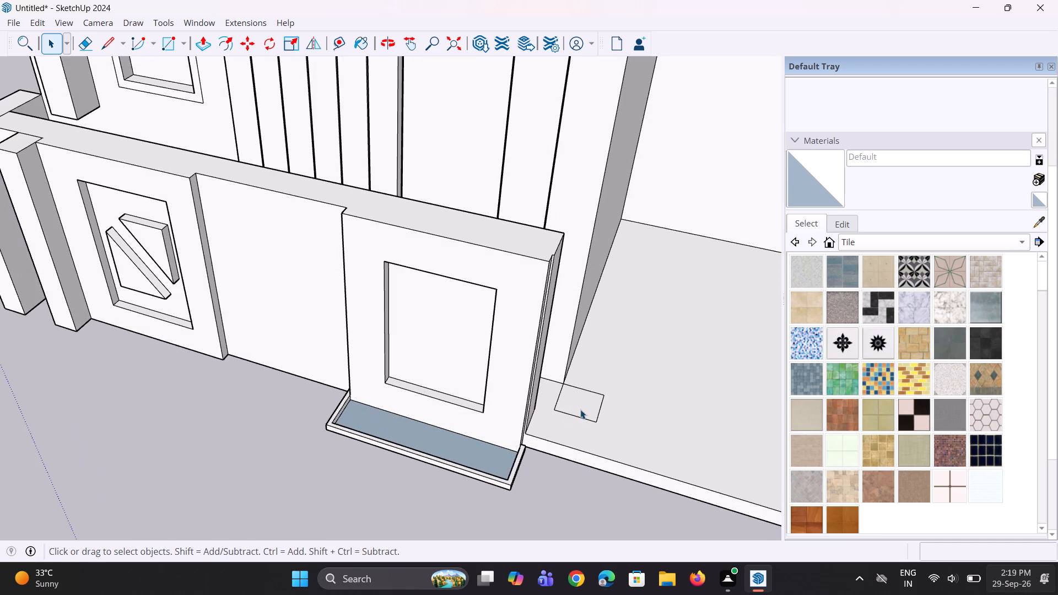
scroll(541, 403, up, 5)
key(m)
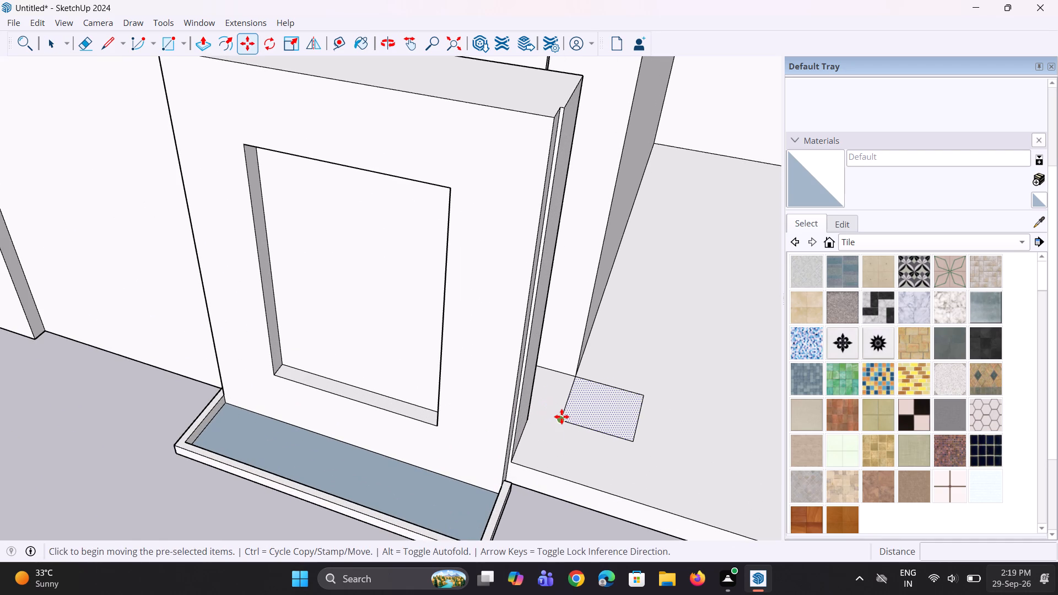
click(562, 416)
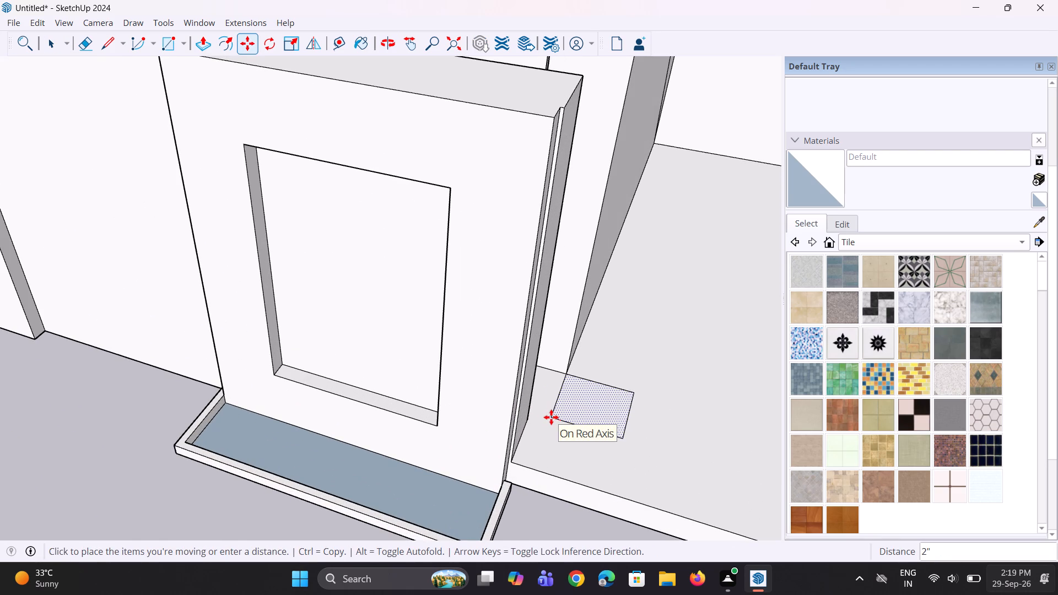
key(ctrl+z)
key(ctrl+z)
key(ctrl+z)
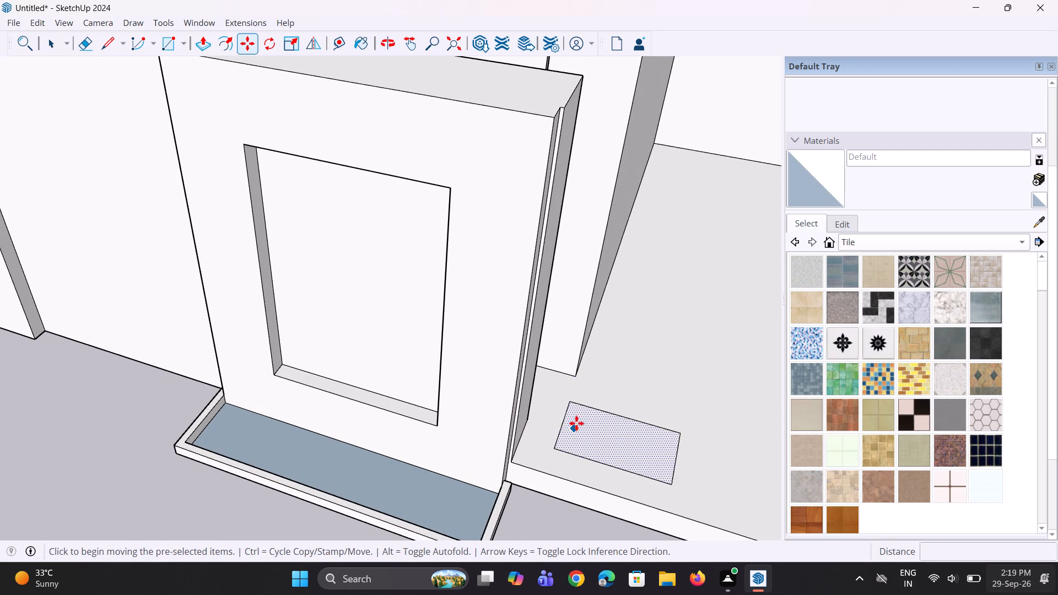
Move the small floor rectangle 3" along the red axis toward the far-end panel.
click(569, 408)
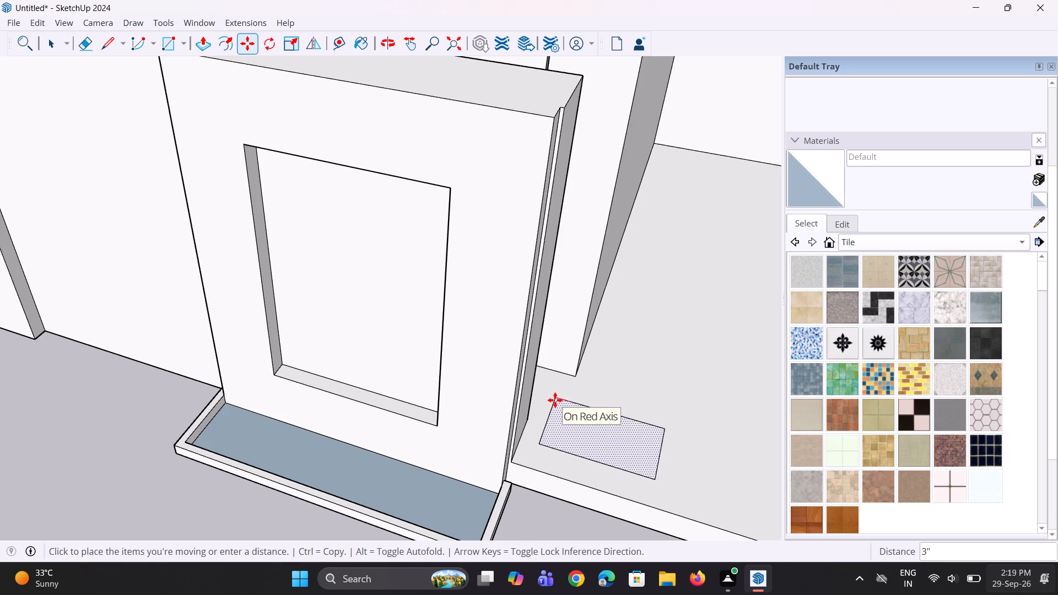
click(555, 400)
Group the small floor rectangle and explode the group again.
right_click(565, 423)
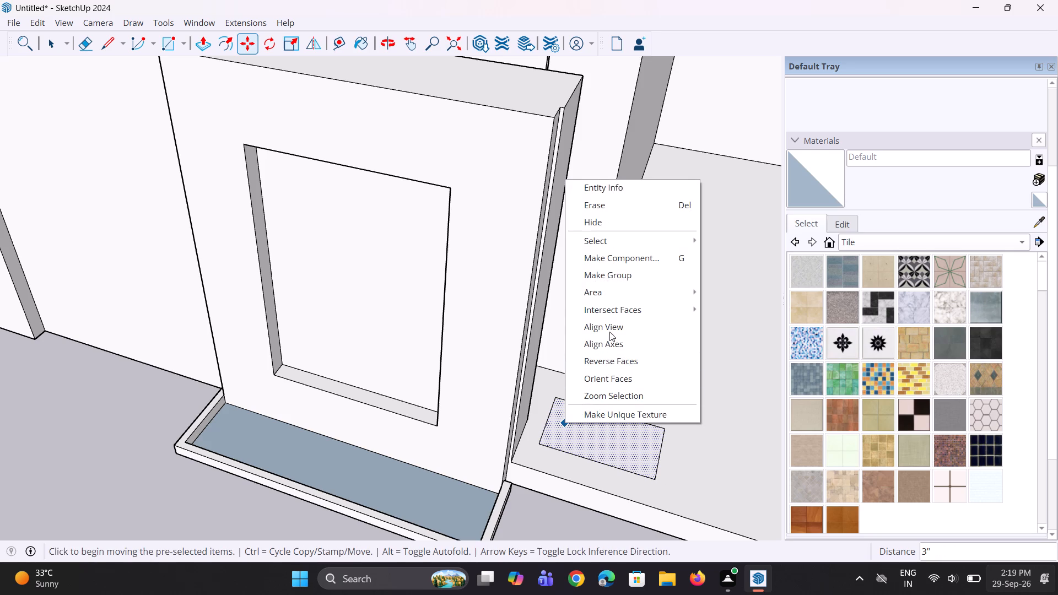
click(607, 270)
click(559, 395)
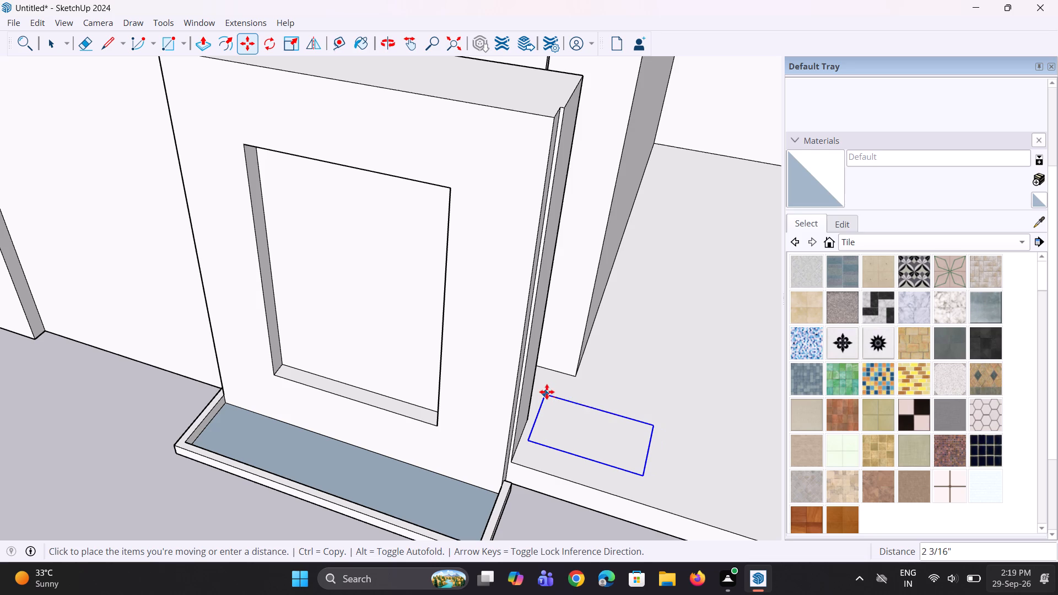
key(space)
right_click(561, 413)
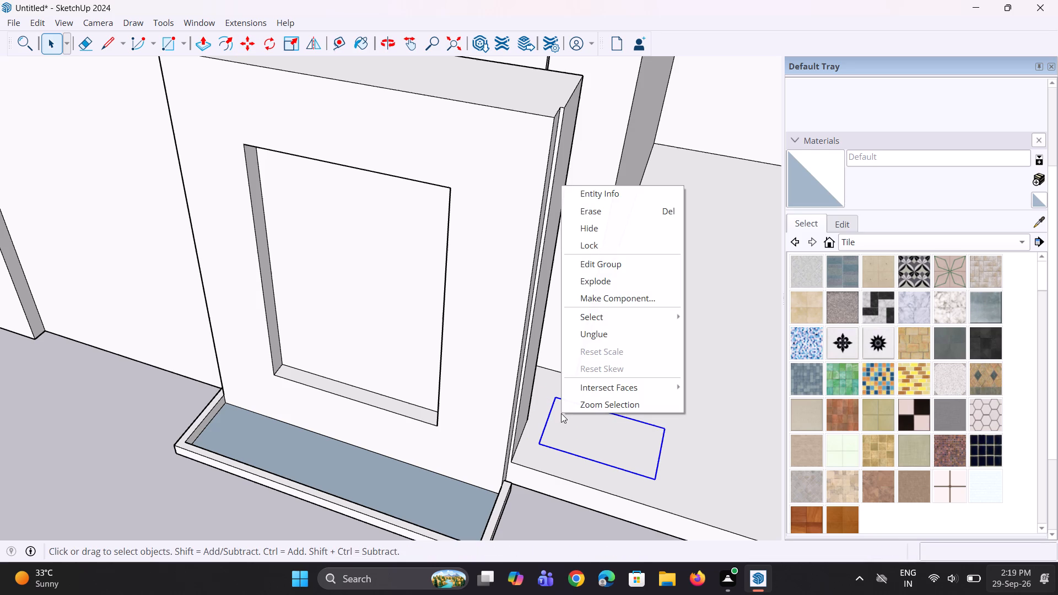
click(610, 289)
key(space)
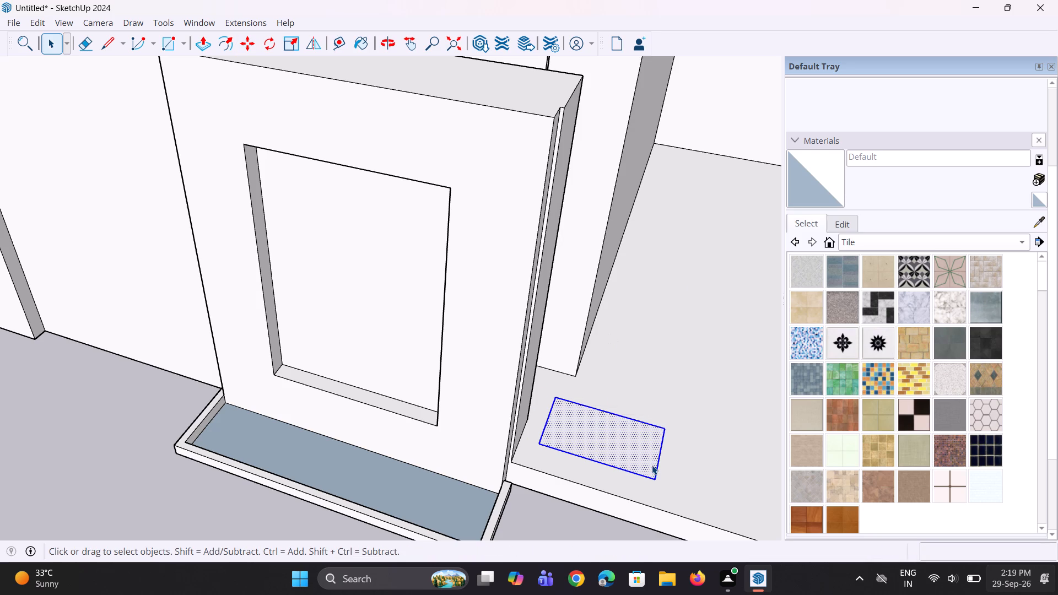
Shorten the small floor rectangle by moving its outer short edge about 10" inward along the red axis.
click(654, 469)
click(654, 469)
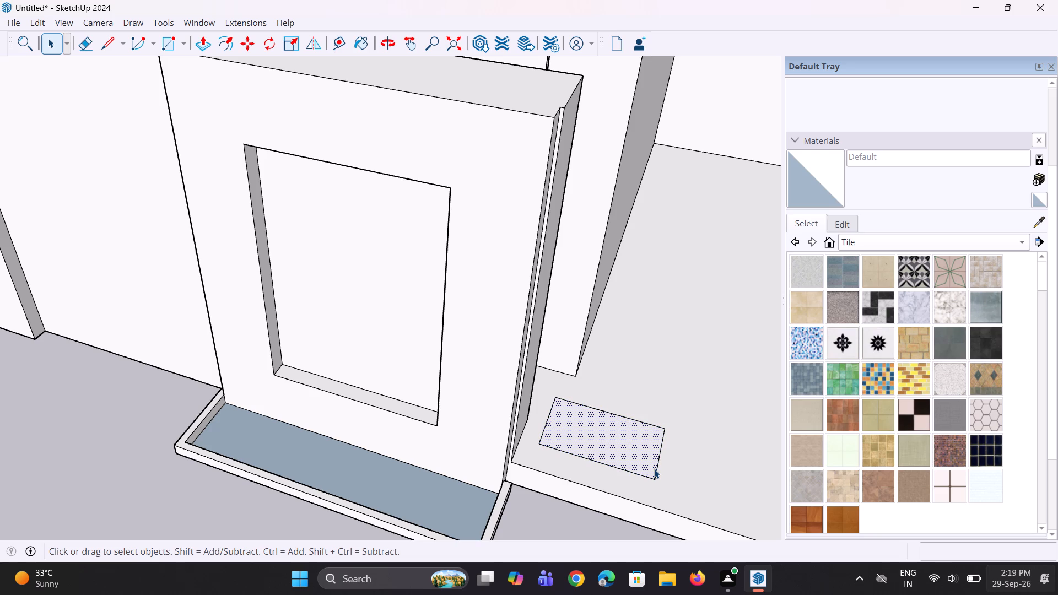
click(657, 472)
key(m)
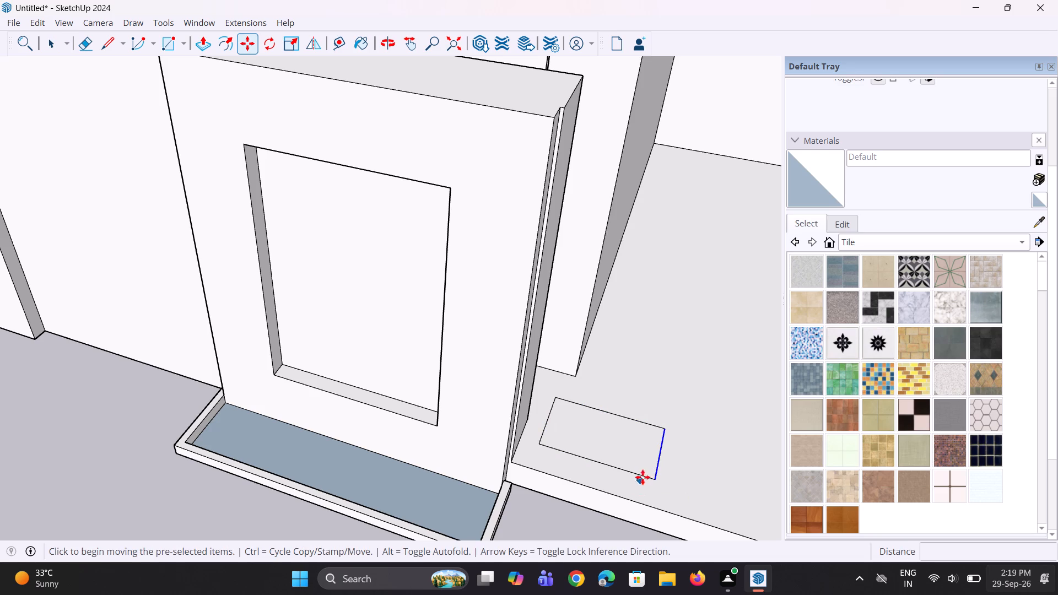
click(652, 479)
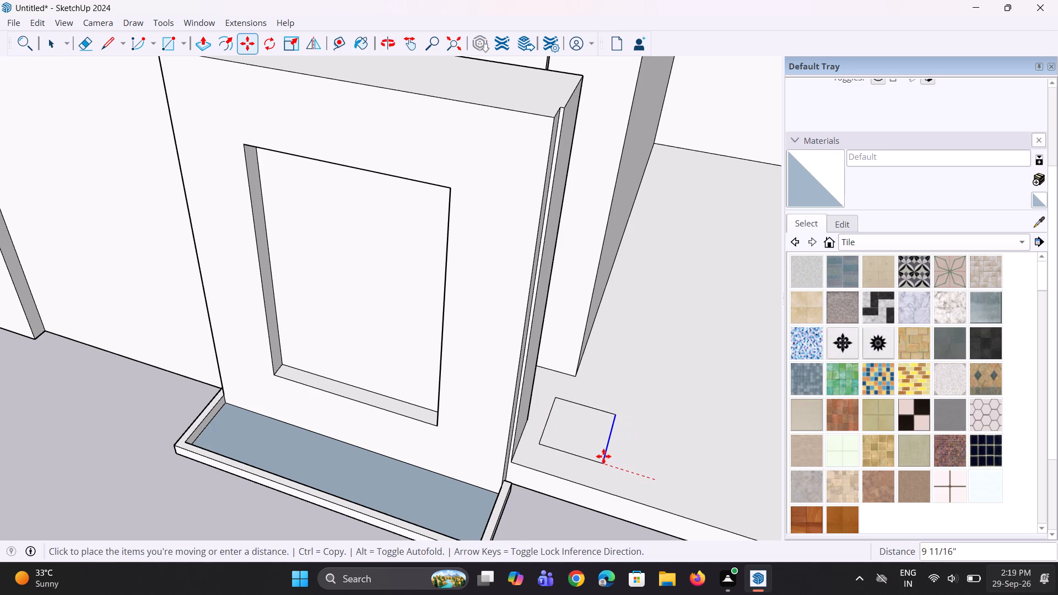
click(600, 455)
Make the shortened floor rectangle's face into a group.
key(space)
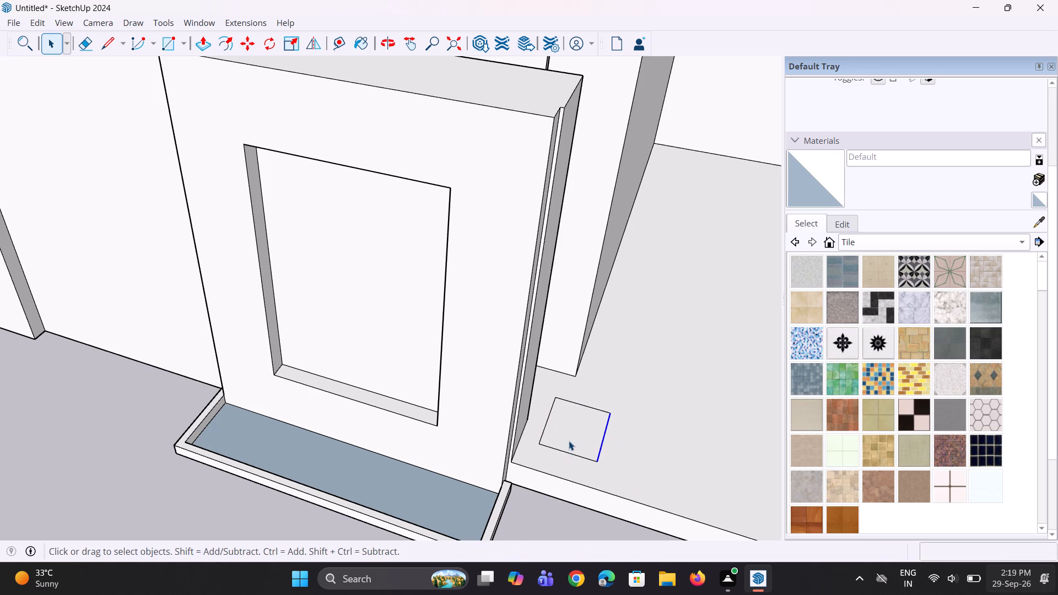
click(569, 441)
right_click(569, 432)
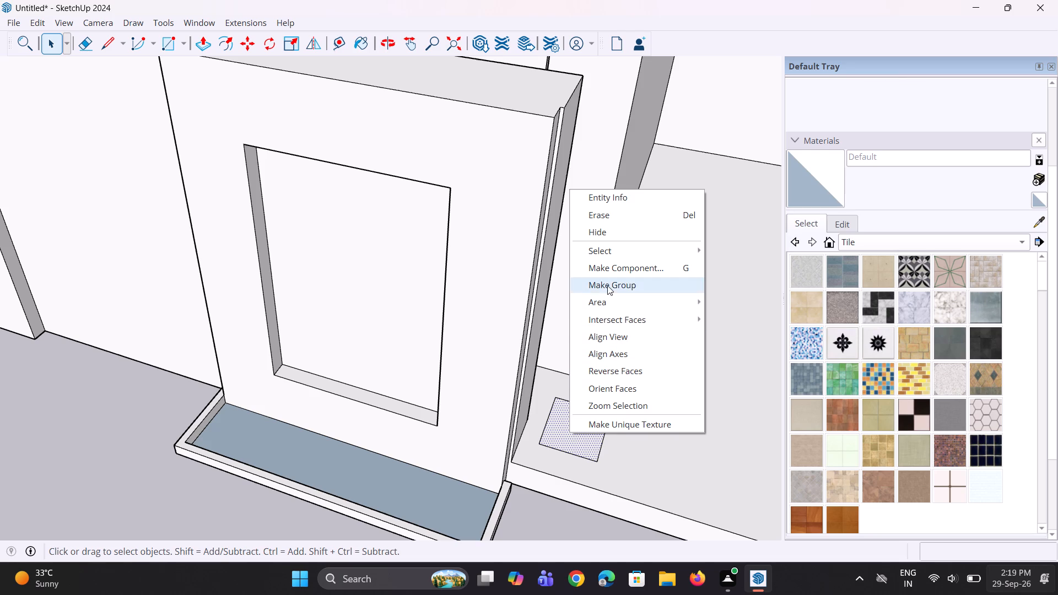
click(607, 285)
Move the small floor rectangle group about 7 3/4" by its inner corner onto the adjacent wall's base edge.
middle_drag(606, 447, 574, 470)
scroll(538, 409, up, 3)
middle_drag(542, 417, 505, 438)
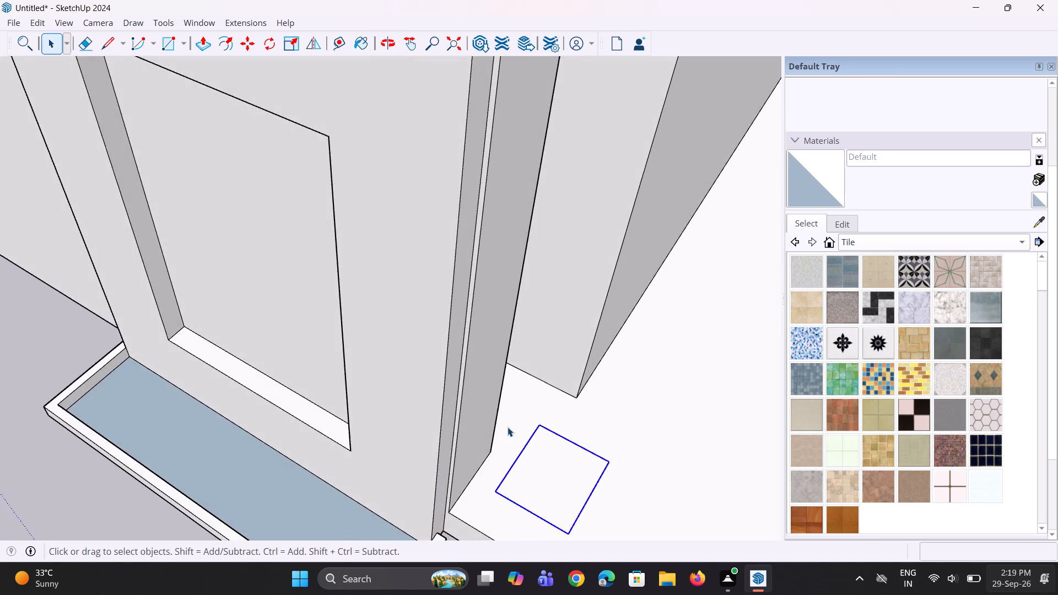
scroll(526, 416, down, 5)
middle_drag(542, 428, 420, 390)
scroll(484, 434, down, 2)
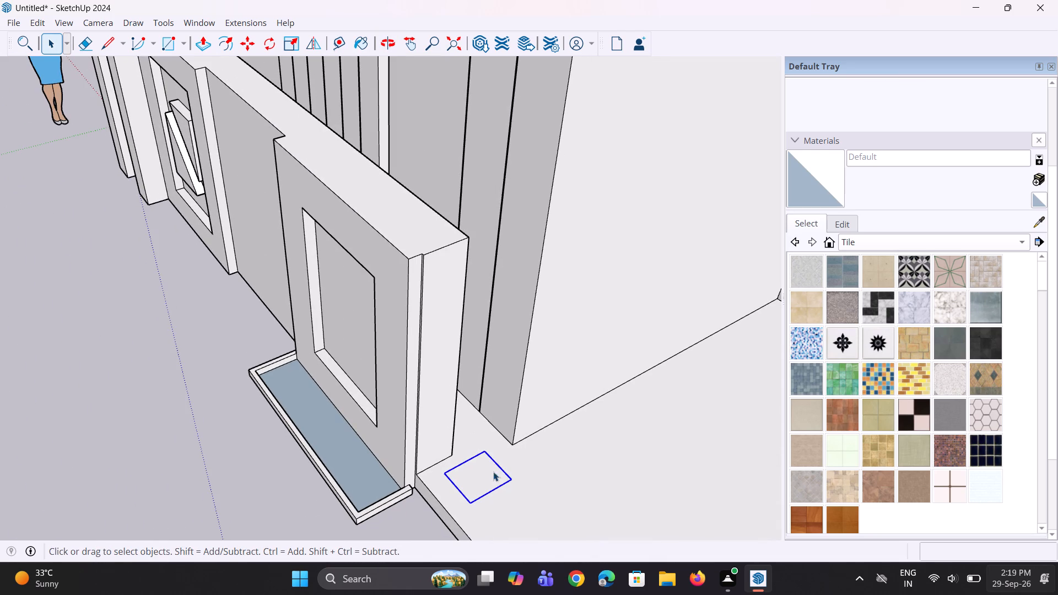
key(m)
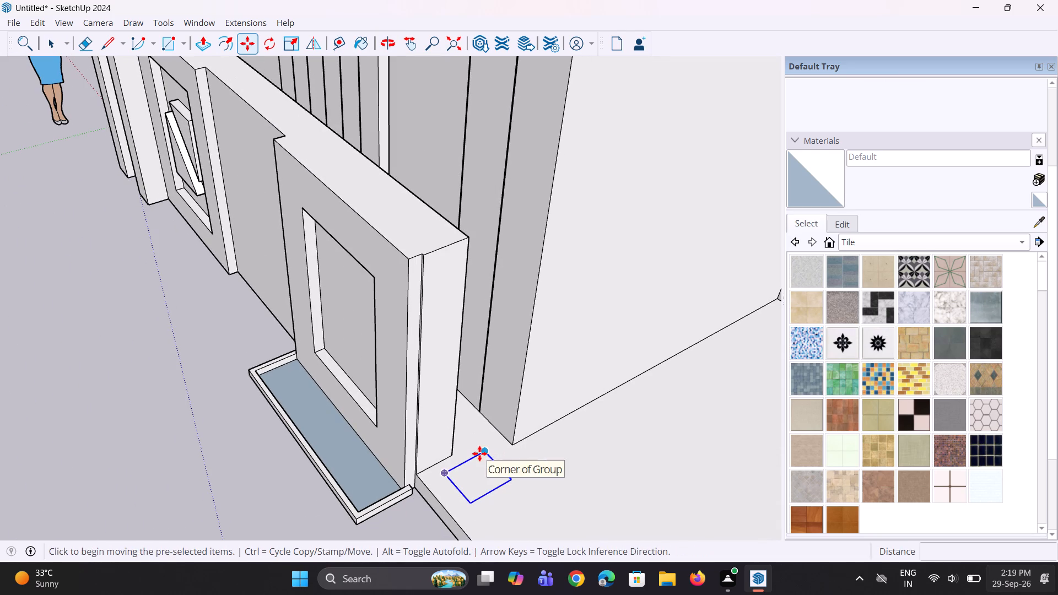
click(480, 451)
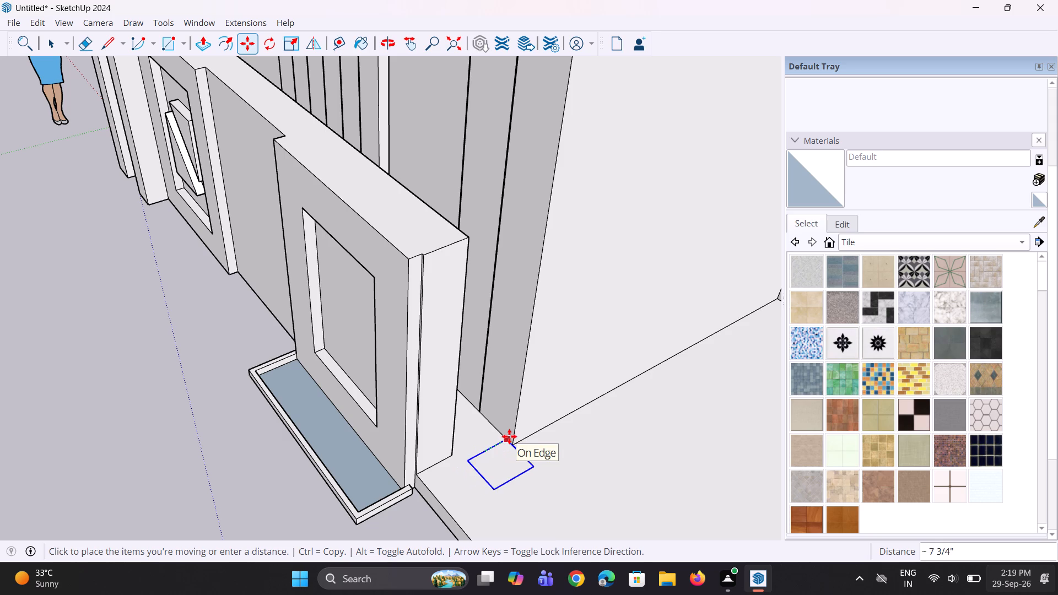
click(509, 437)
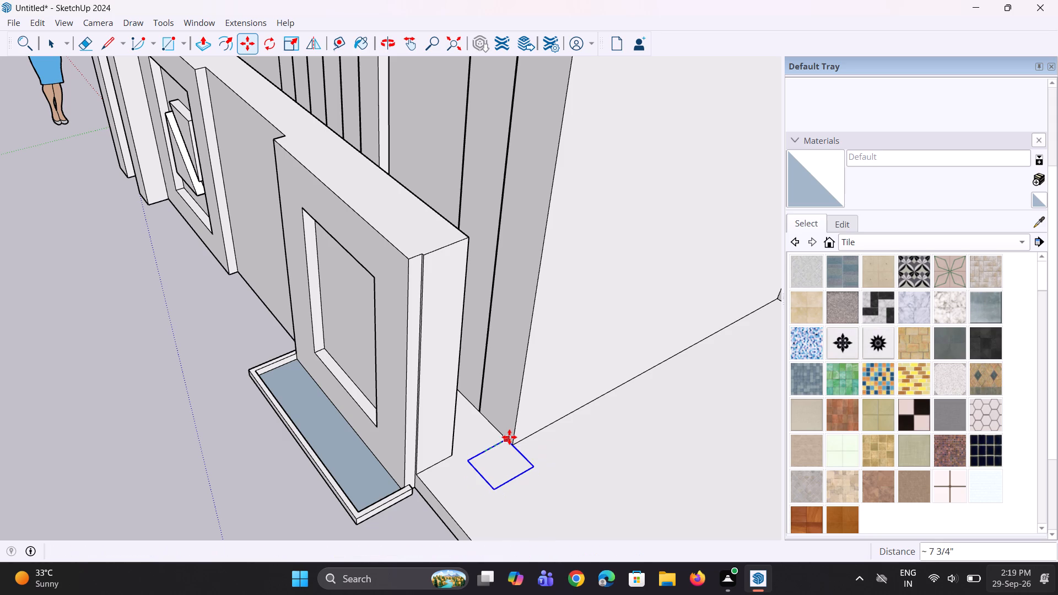
Move the small floor rectangle group 3 11/16" toward the far-end panel's rear corner.
middle_drag(479, 483, 560, 494)
scroll(522, 476, down, 2)
middle_drag(522, 474, 489, 466)
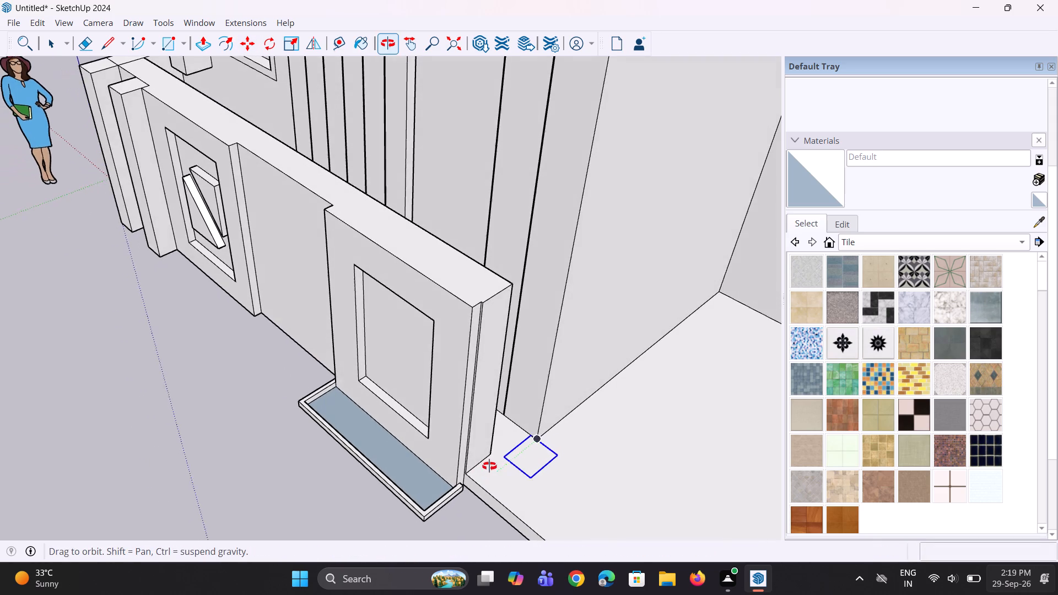
middle_drag(489, 466, 489, 466)
scroll(508, 450, up, 3)
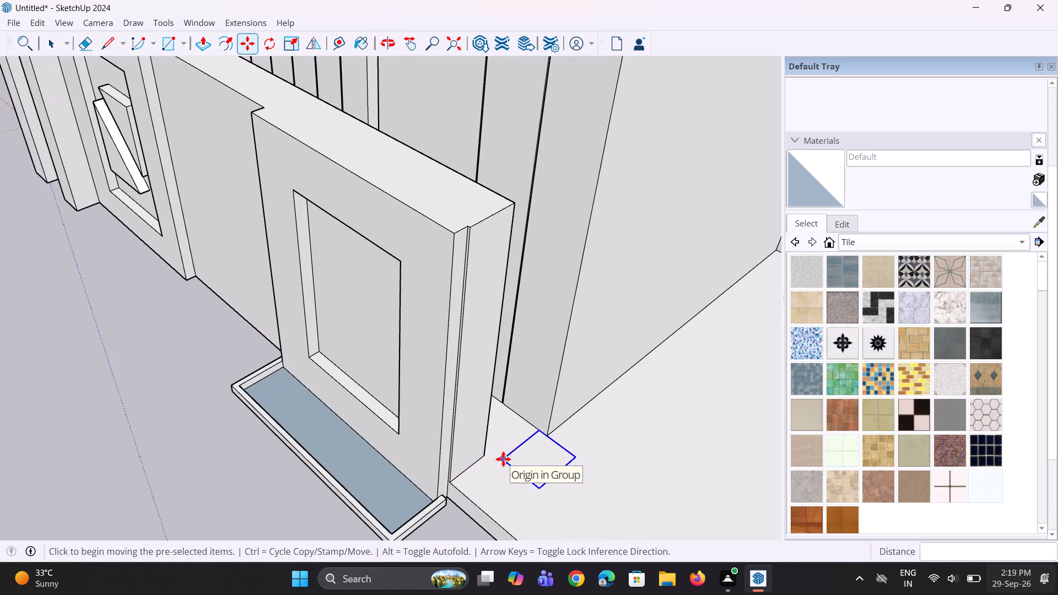
click(503, 459)
click(492, 450)
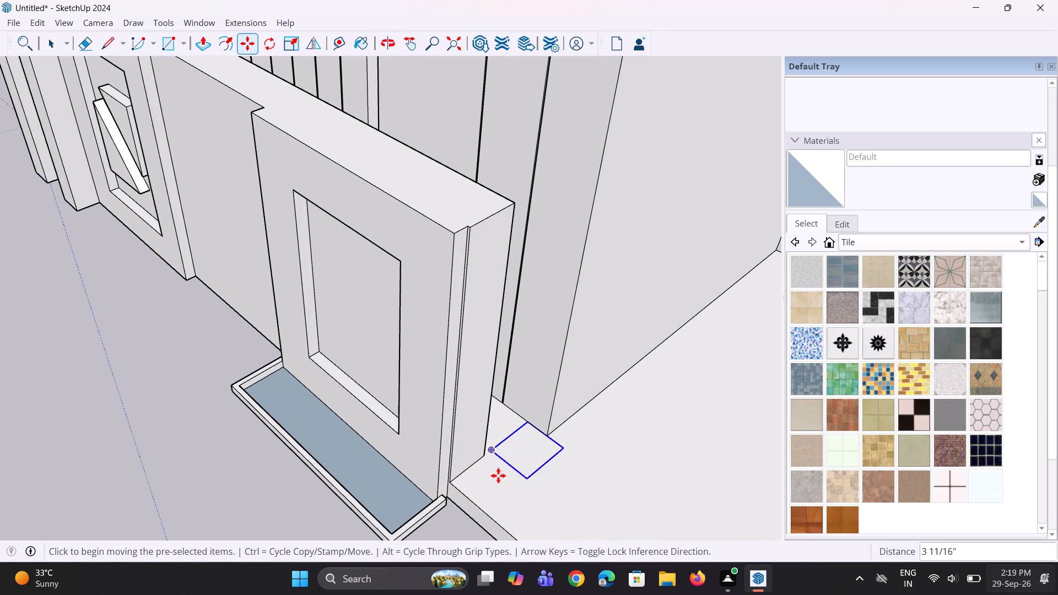
Outline a strip on the far-end panel's top face, starting about 7 5/16" inward and crossing to the rear edge.
middle_drag(507, 482, 566, 499)
scroll(566, 499, down, 5)
middle_drag(566, 497, 571, 469)
middle_drag(538, 461, 511, 473)
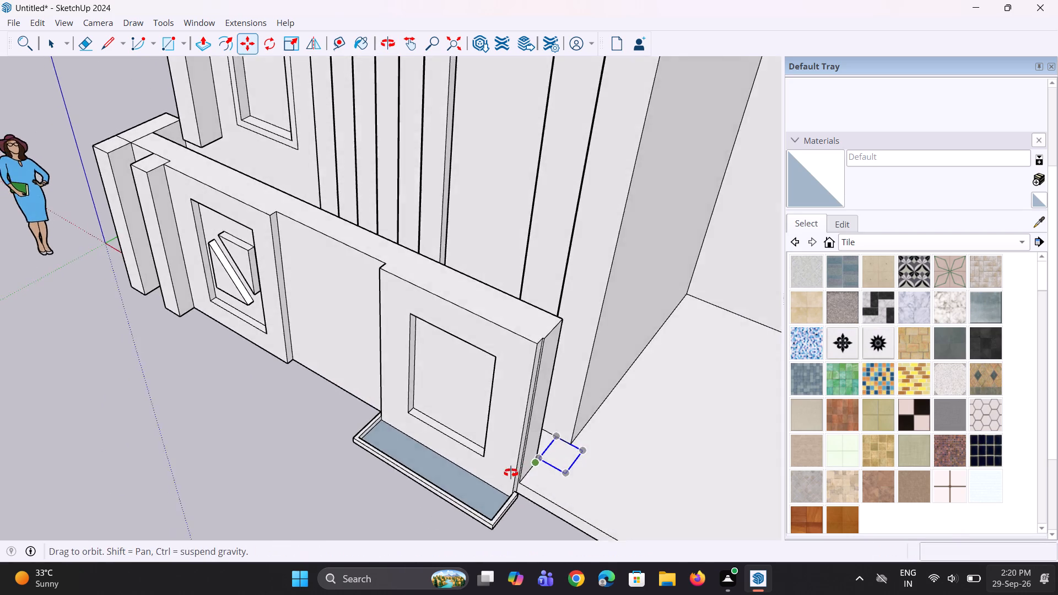
middle_drag(511, 473, 454, 459)
middle_drag(515, 450, 373, 469)
scroll(408, 437, up, 2)
middle_drag(406, 428, 411, 468)
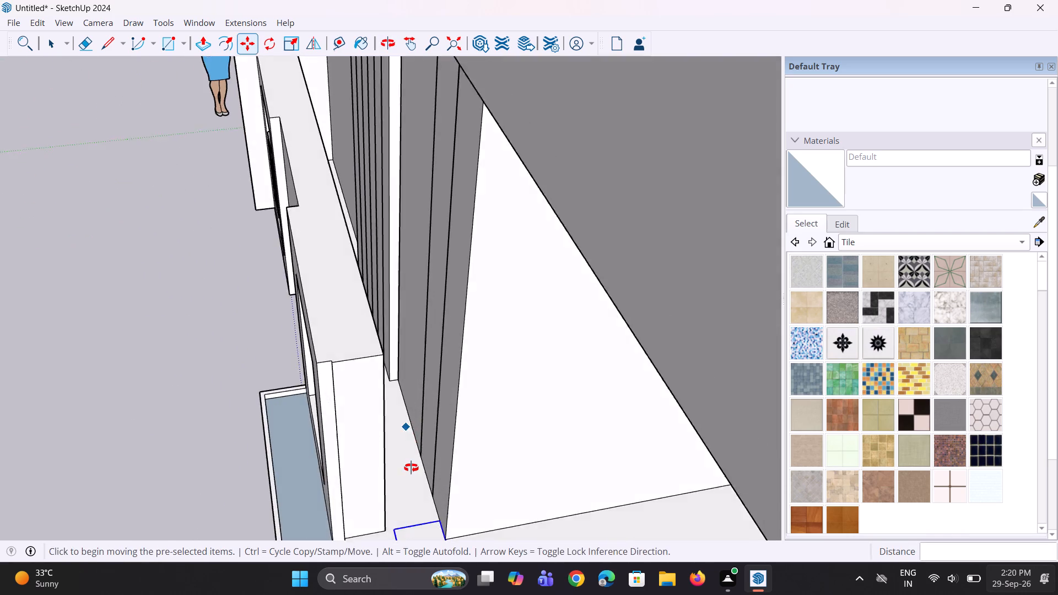
middle_drag(411, 468, 416, 481)
scroll(368, 423, up, 2)
key(l)
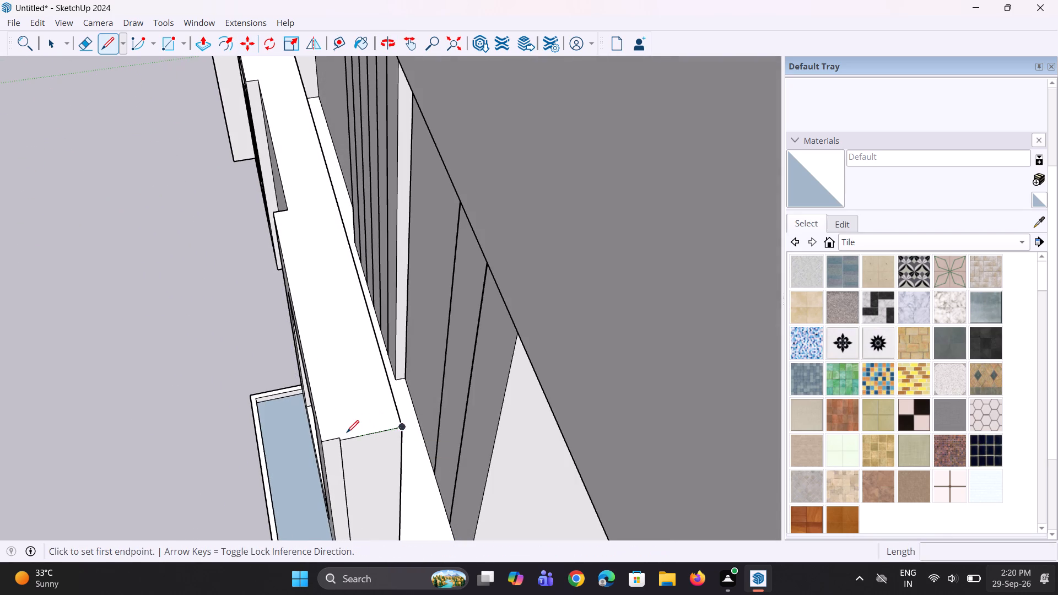
click(342, 435)
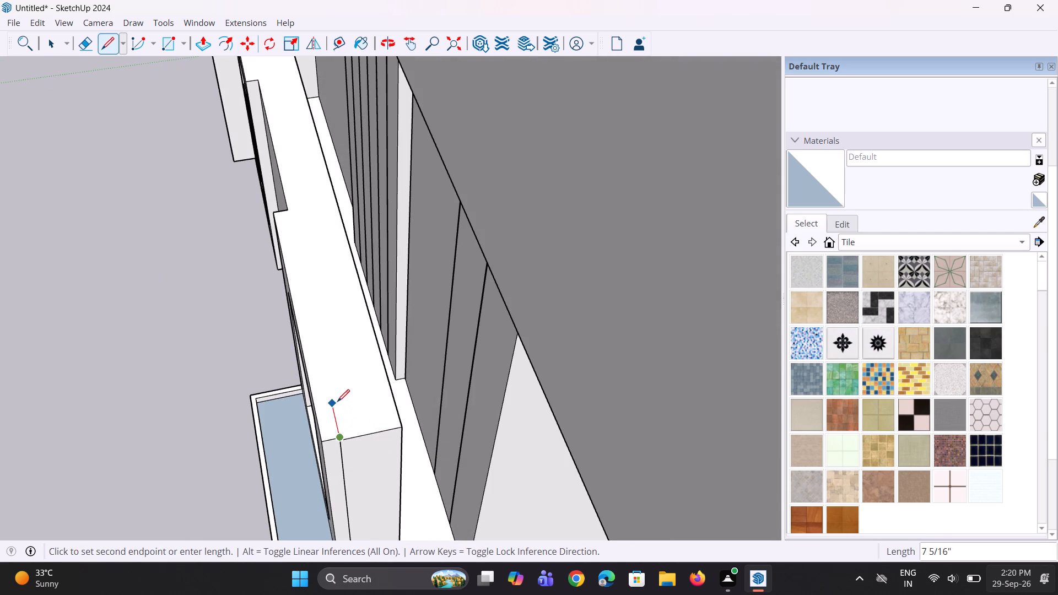
click(337, 402)
click(391, 394)
Draw a vertical line down the far-end panel's rear face from the corner of the top outline to the base.
middle_drag(415, 434, 398, 451)
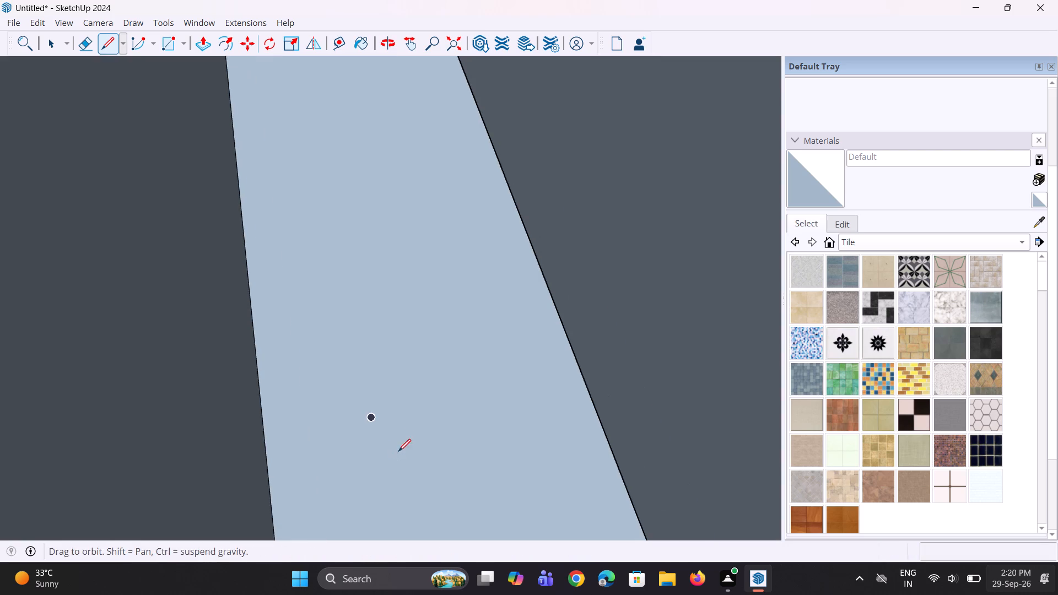
middle_drag(398, 451, 399, 452)
middle_drag(400, 440, 444, 410)
scroll(311, 440, down, 1)
middle_drag(401, 411, 493, 364)
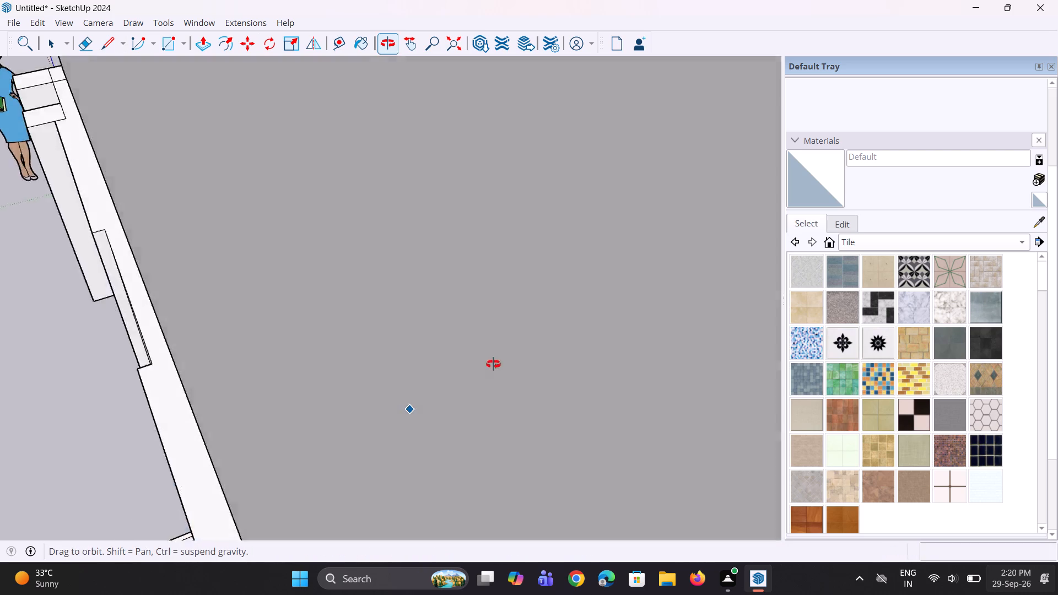
middle_drag(493, 364, 494, 364)
scroll(324, 447, down, 20)
scroll(324, 447, down, 4)
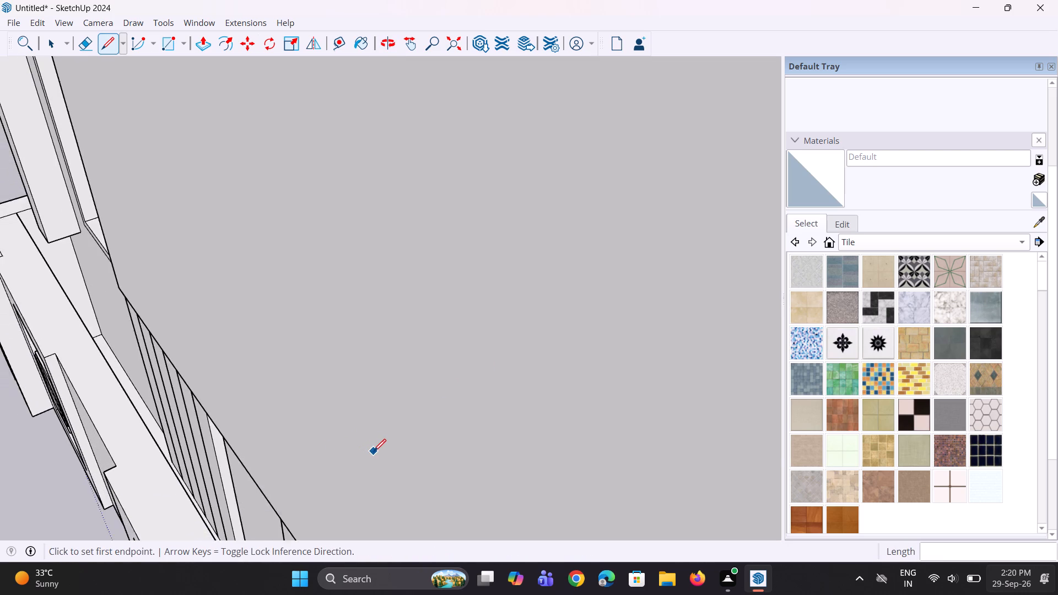
scroll(374, 451, down, 9)
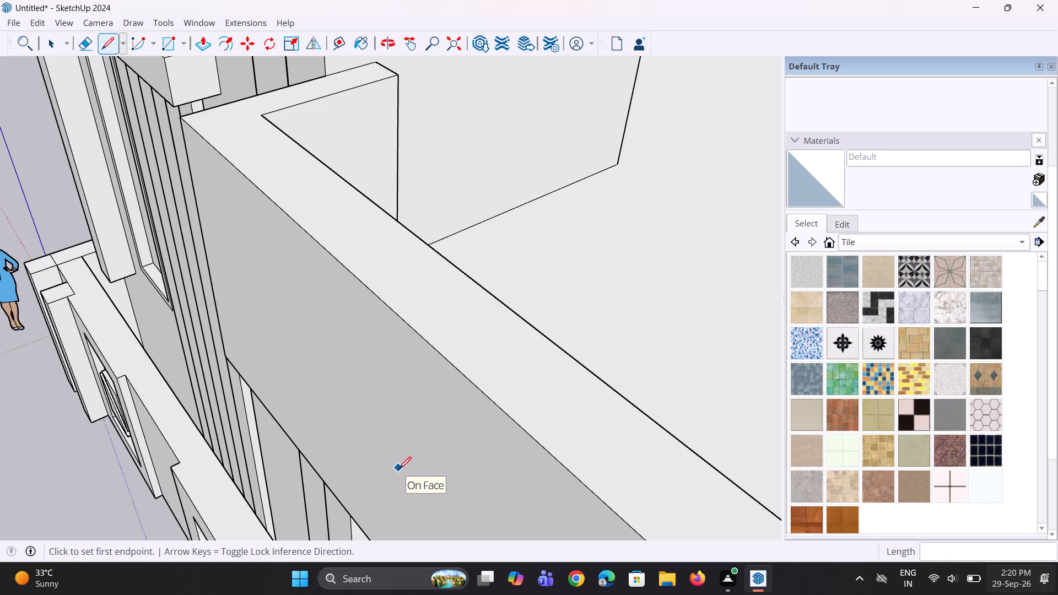
scroll(440, 445, down, 5)
scroll(460, 376, down, 10)
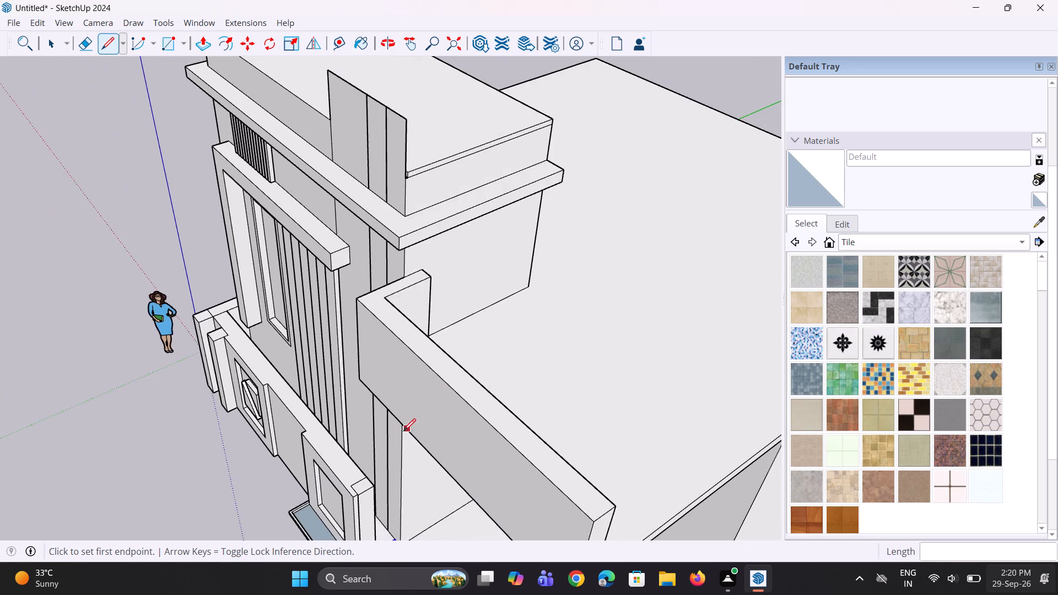
middle_drag(404, 430, 417, 371)
scroll(453, 558, up, 4)
scroll(392, 489, down, 14)
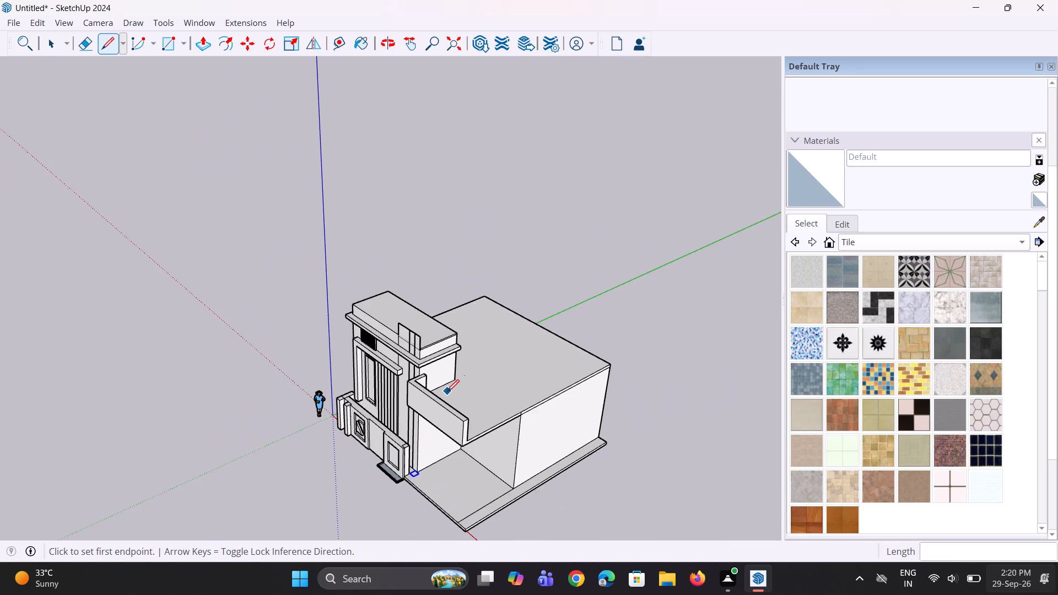
middle_drag(406, 466, 398, 478)
scroll(399, 480, up, 15)
middle_drag(436, 485, 427, 486)
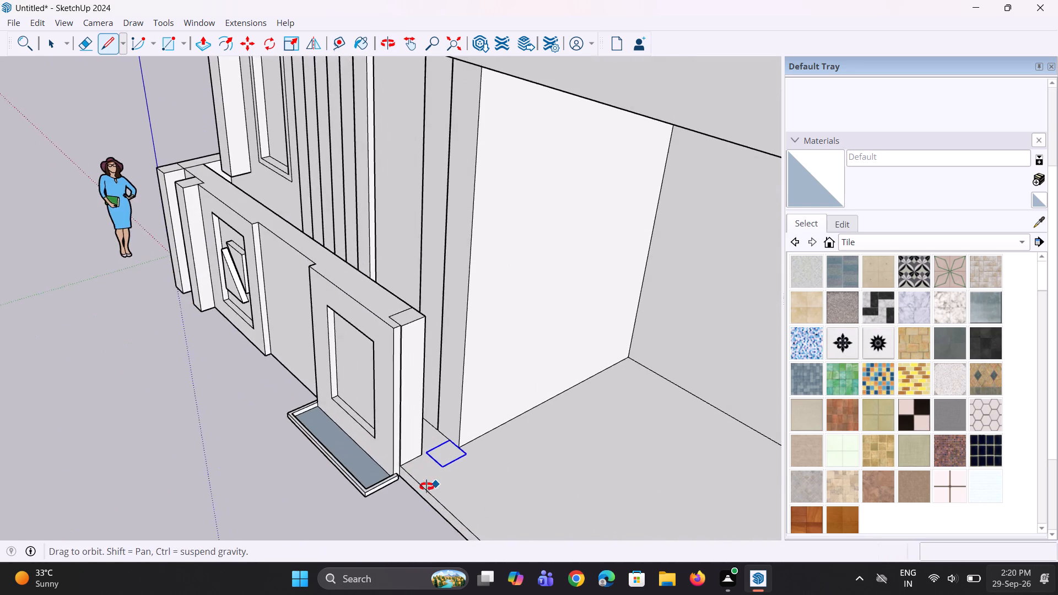
middle_drag(427, 486, 392, 469)
scroll(415, 446, up, 9)
middle_drag(418, 443, 343, 436)
middle_drag(320, 416, 302, 424)
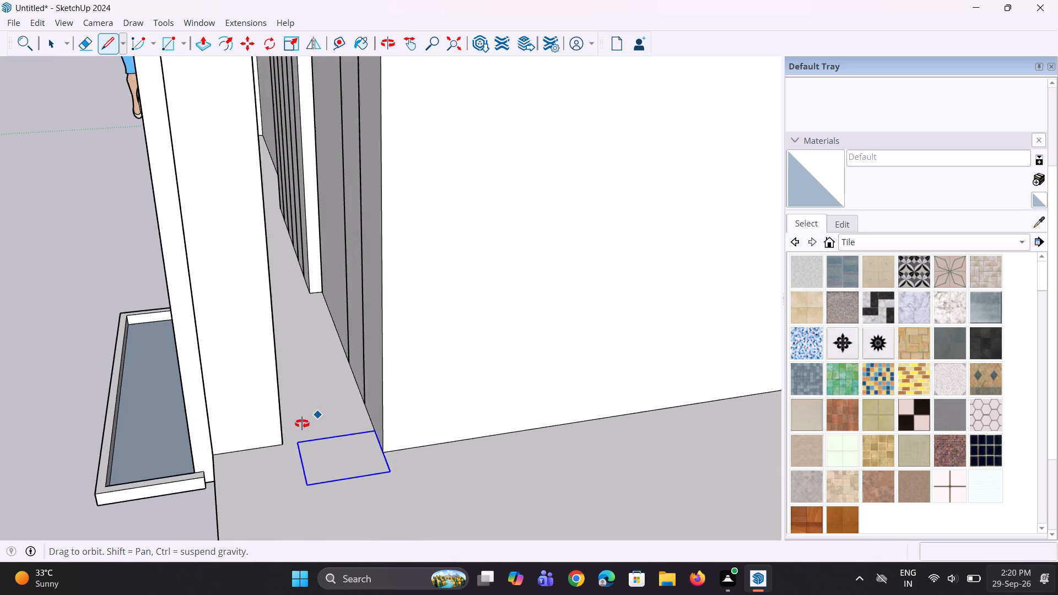
middle_drag(302, 424, 292, 464)
scroll(264, 396, down, 3)
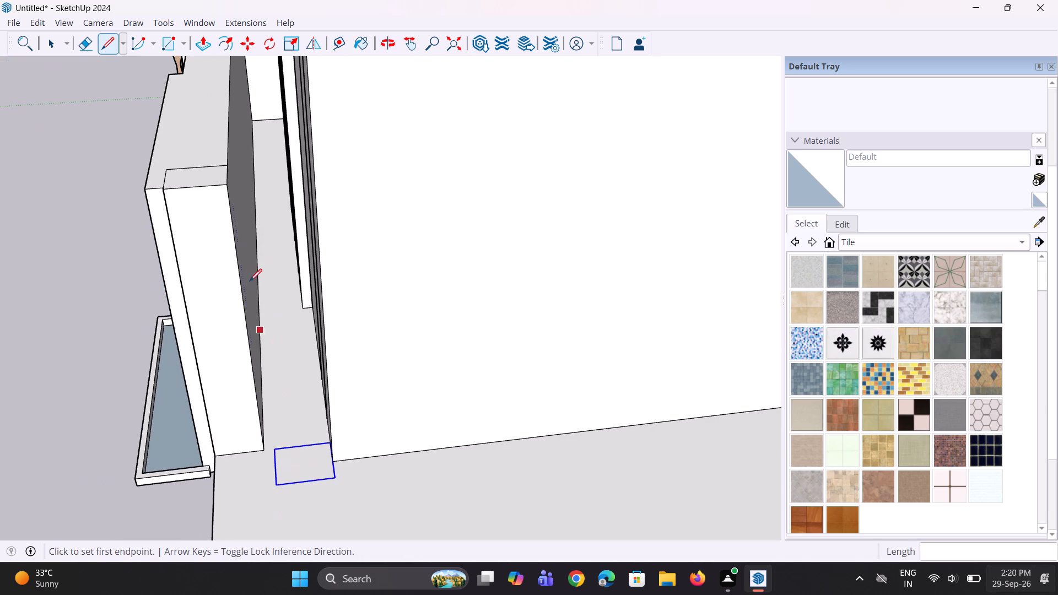
scroll(245, 229, up, 5)
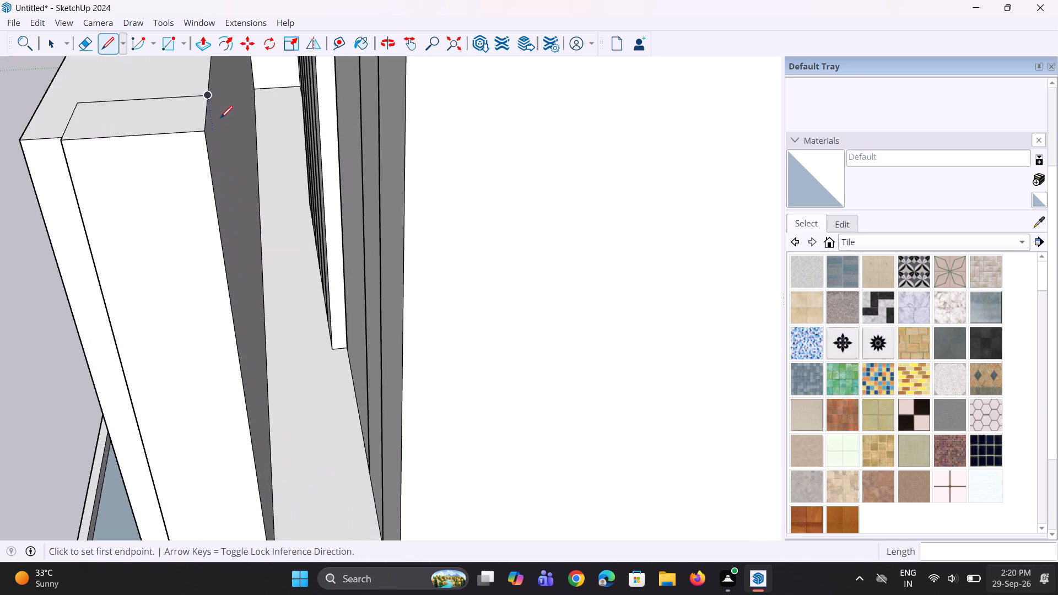
click(209, 100)
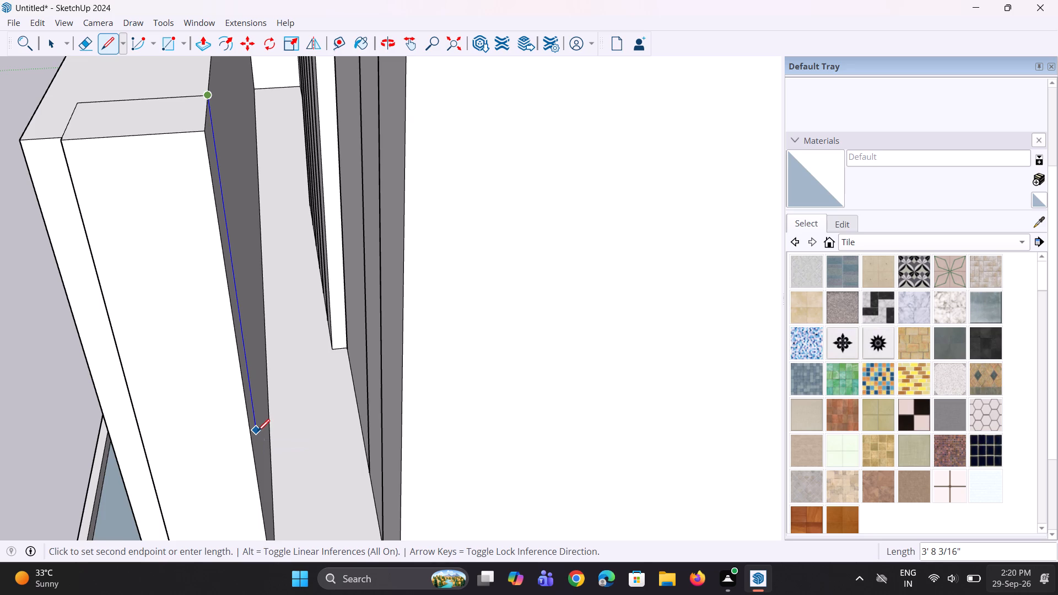
scroll(257, 431, down, 3)
drag(260, 415, 273, 436)
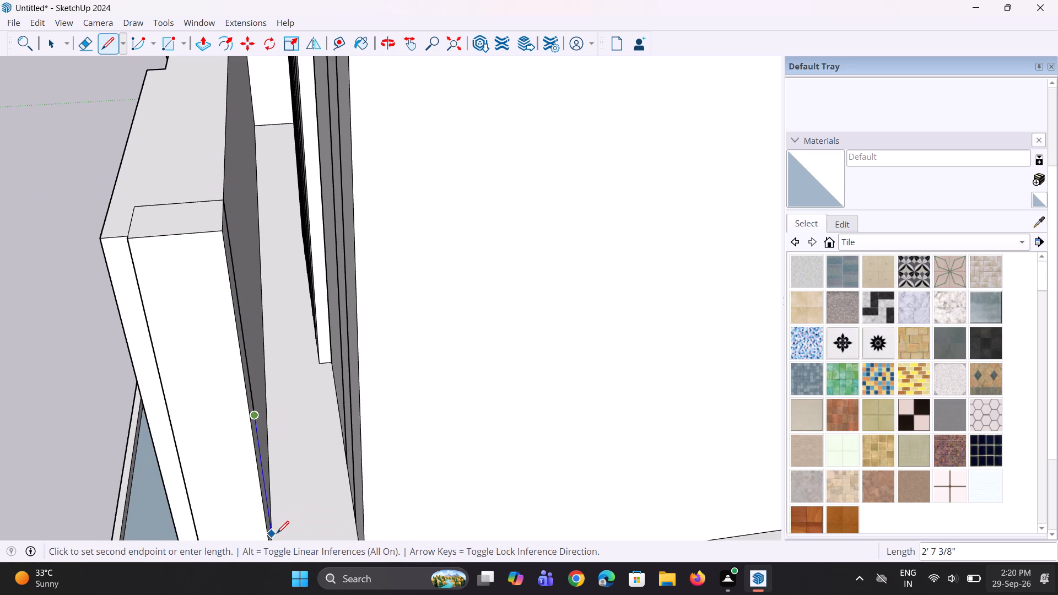
click(276, 533)
key(space)
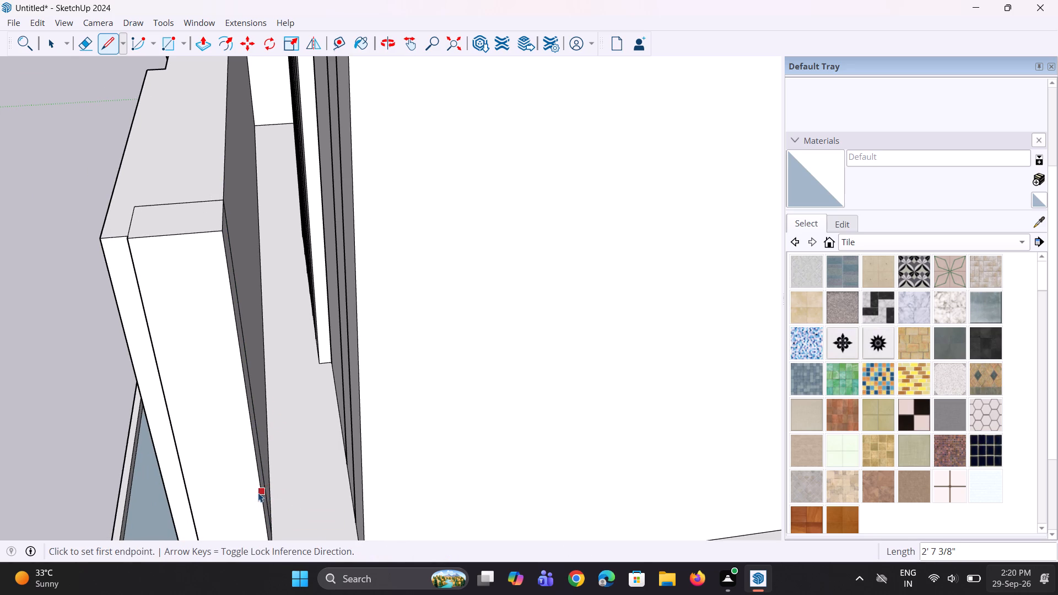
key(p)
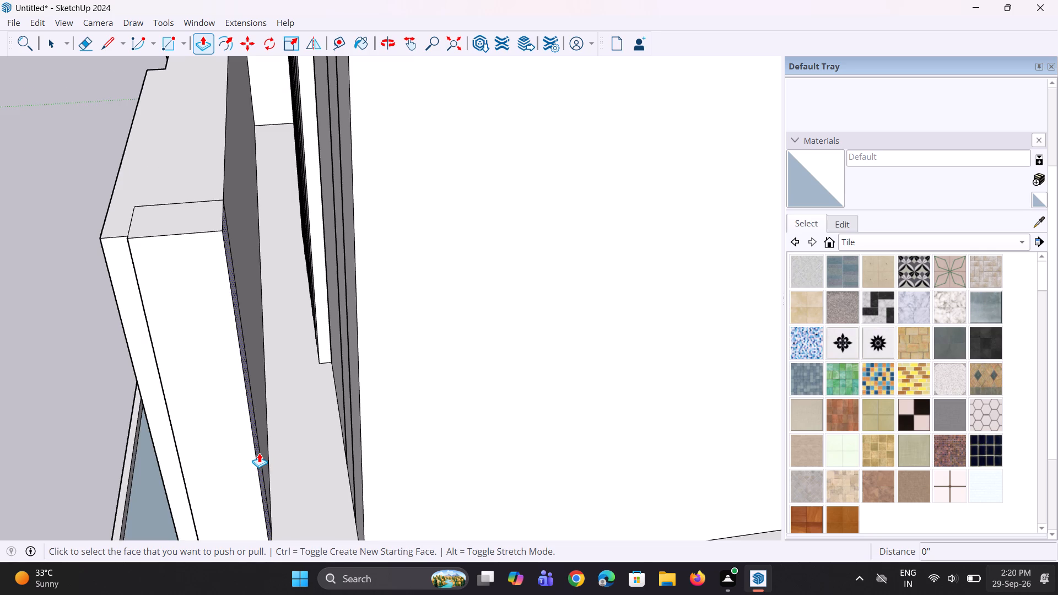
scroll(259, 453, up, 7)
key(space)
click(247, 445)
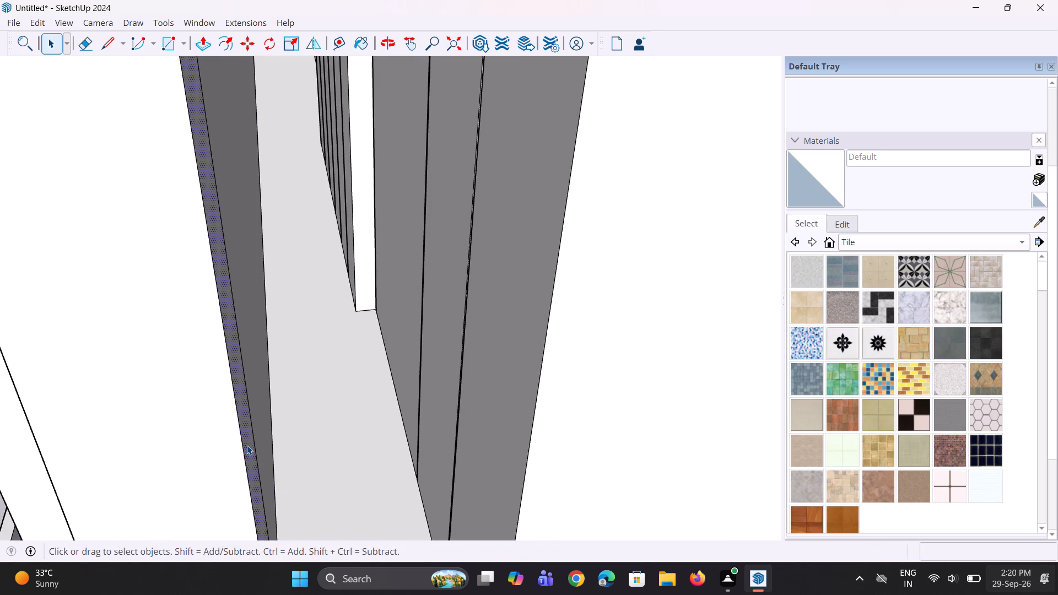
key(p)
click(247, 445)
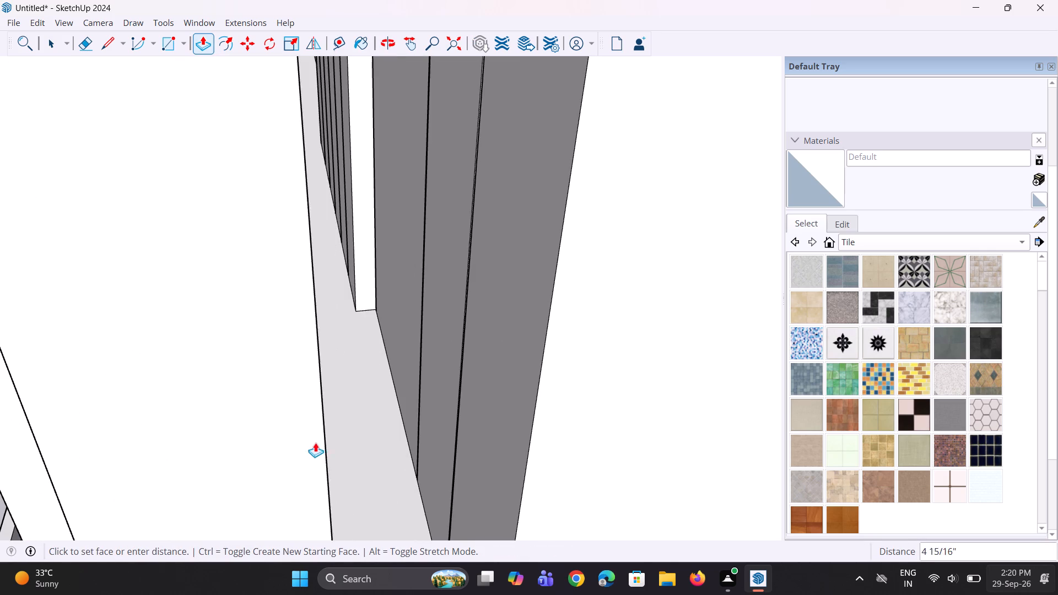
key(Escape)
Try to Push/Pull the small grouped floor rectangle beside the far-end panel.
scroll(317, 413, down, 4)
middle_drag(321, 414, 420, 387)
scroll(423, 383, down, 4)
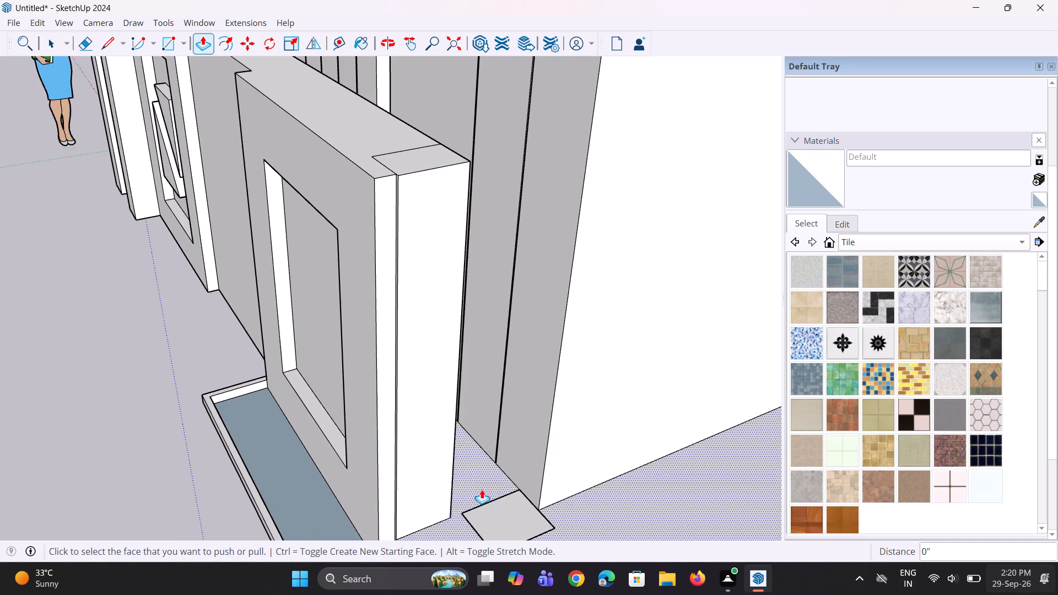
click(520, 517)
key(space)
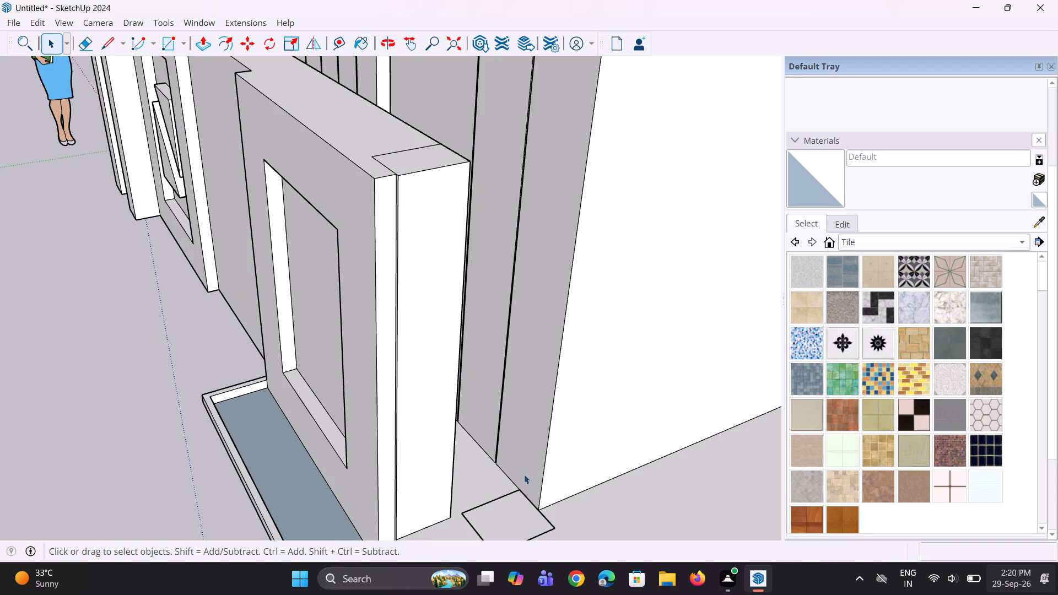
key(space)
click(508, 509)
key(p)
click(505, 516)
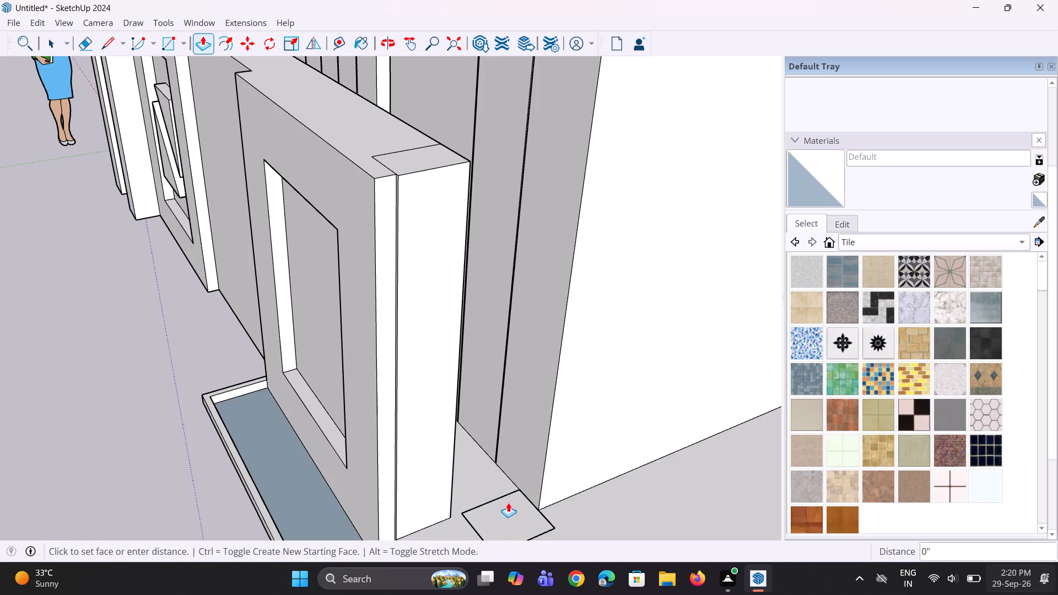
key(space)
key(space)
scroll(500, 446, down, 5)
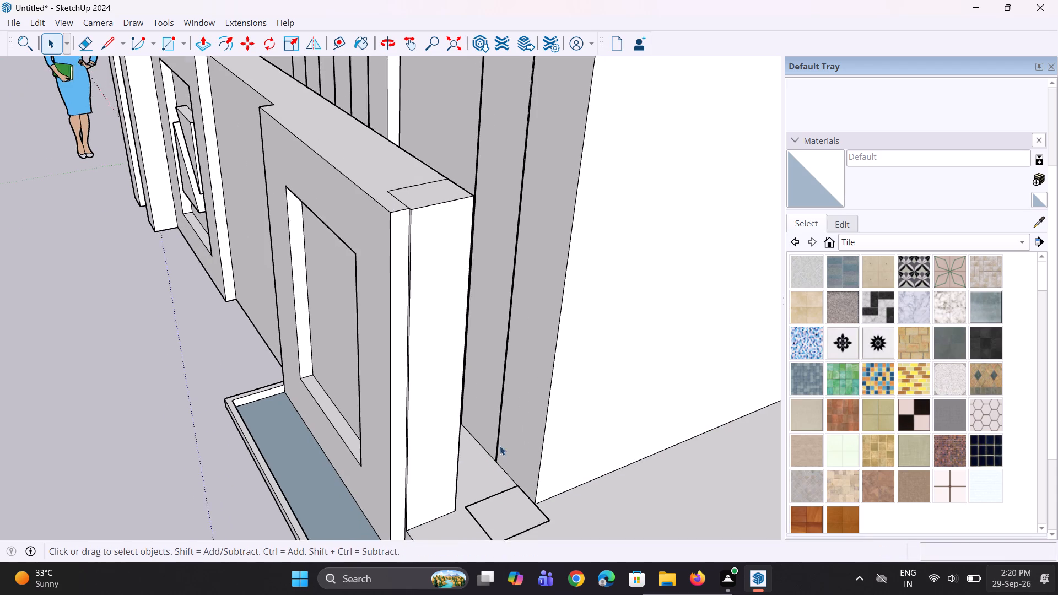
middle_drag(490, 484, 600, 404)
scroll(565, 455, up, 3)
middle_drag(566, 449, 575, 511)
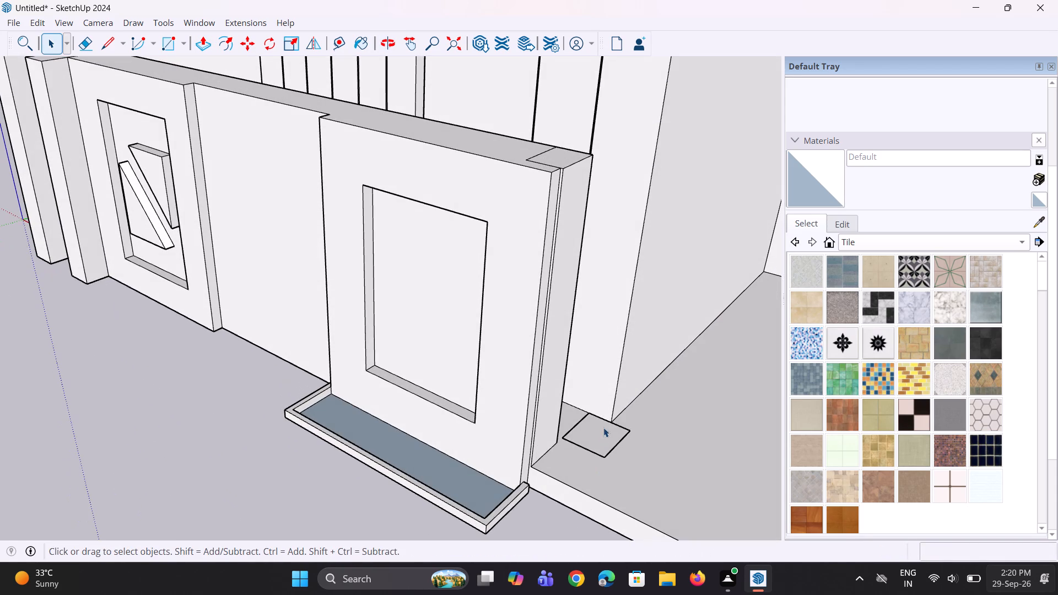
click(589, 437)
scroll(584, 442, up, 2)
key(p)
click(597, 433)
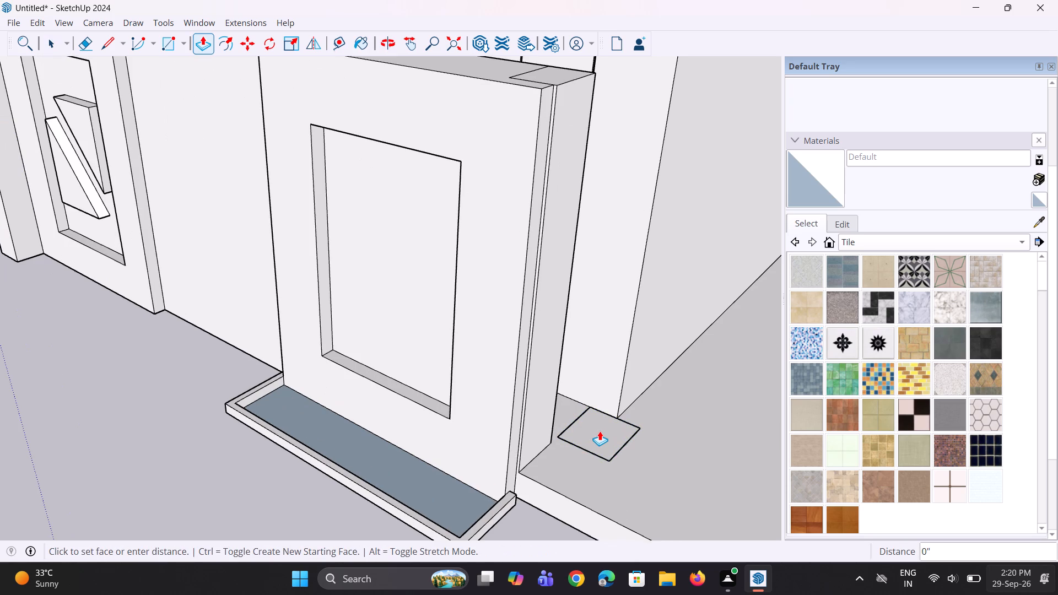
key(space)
Explode the small floor rectangle group beside the far-end panel.
right_click(593, 441)
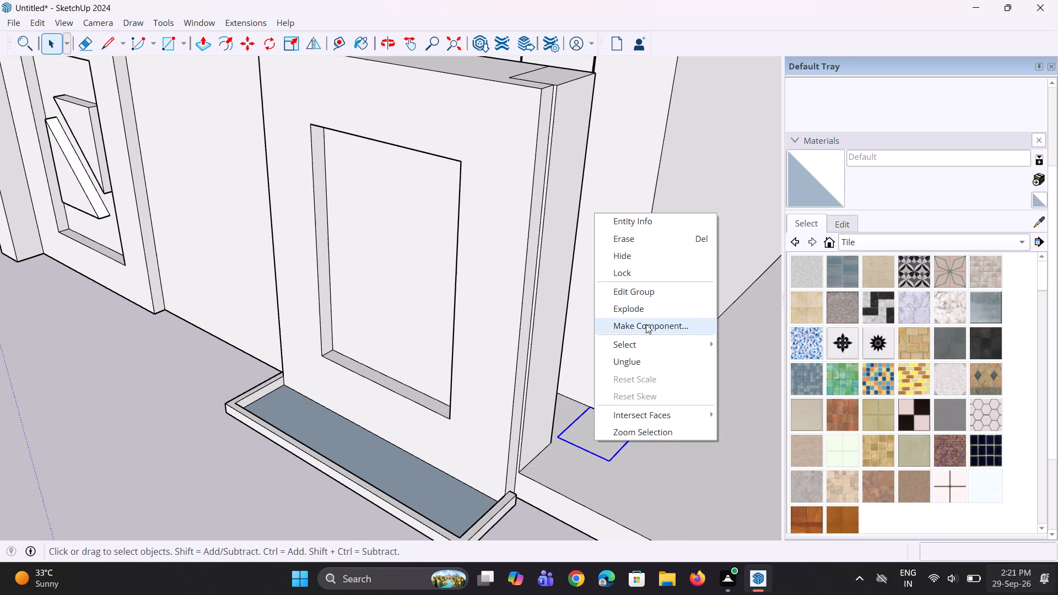
click(651, 313)
Push/Pull the small floor rectangle up about 14' 10 5/16" to the underside of the overhanging side-bay beam, forming a column.
key(p)
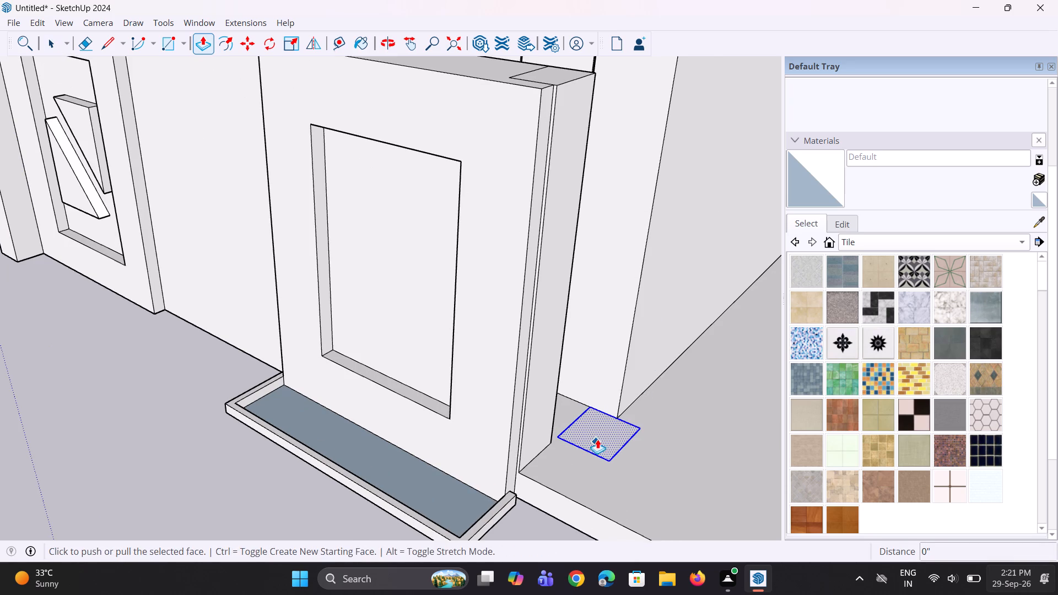
click(598, 439)
scroll(608, 391, down, 6)
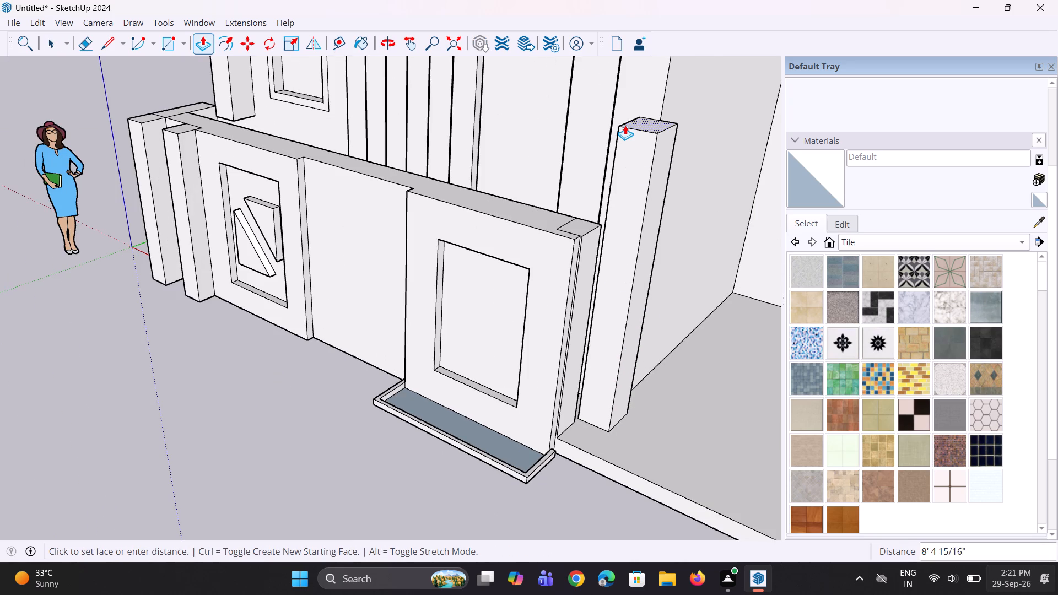
scroll(625, 125, down, 13)
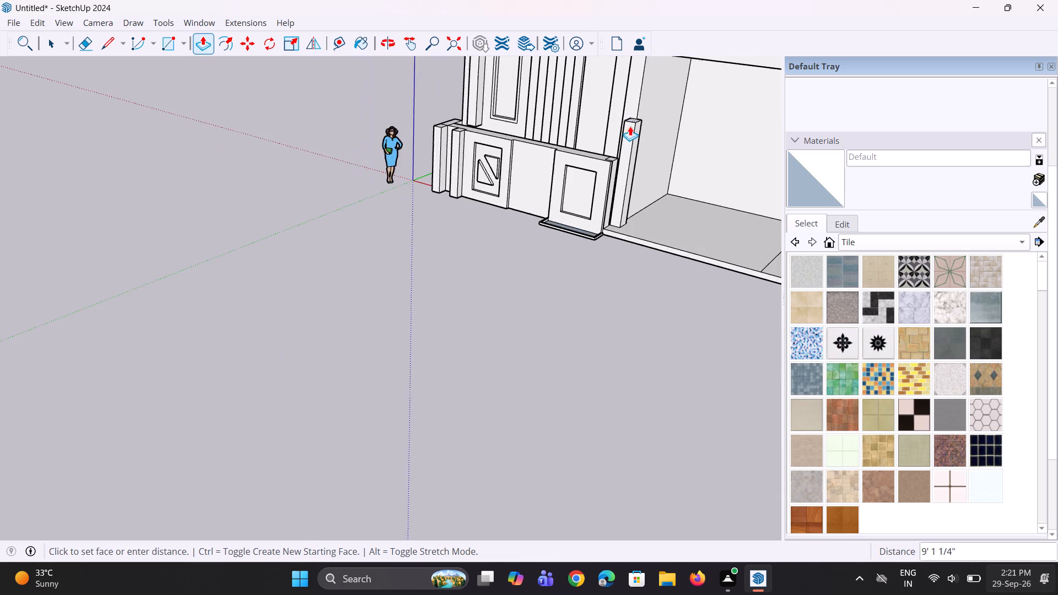
scroll(630, 126, down, 5)
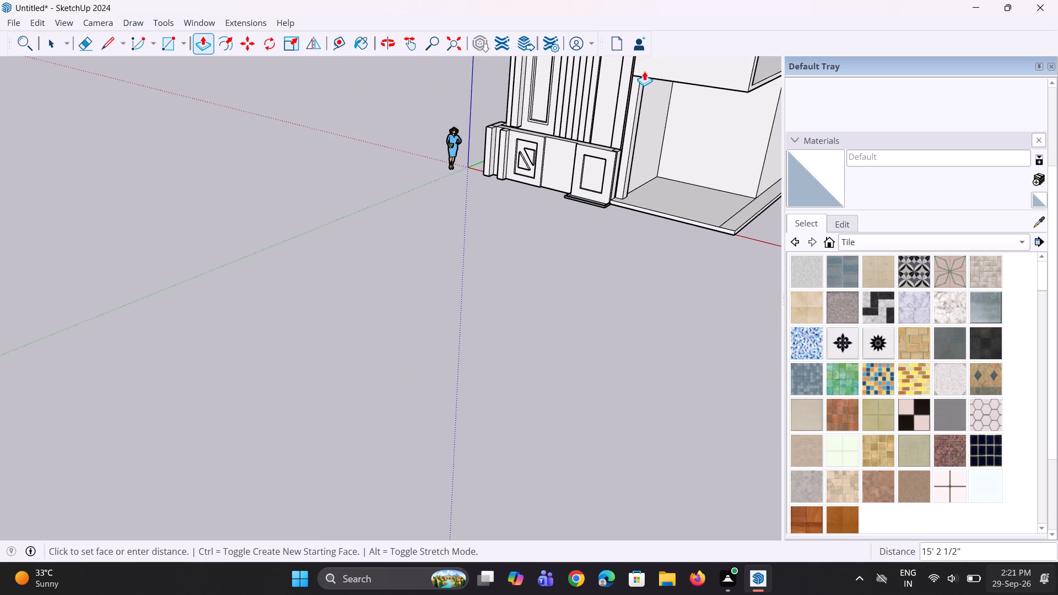
scroll(654, 151, down, 1)
middle_drag(654, 152, 711, 134)
scroll(695, 144, down, 12)
scroll(663, 58, up, 2)
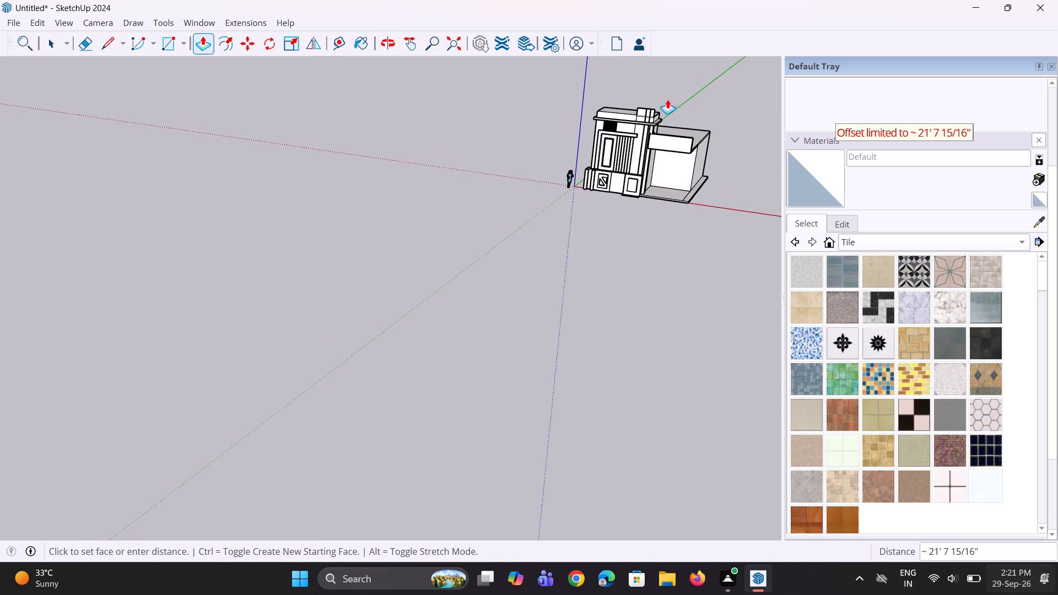
scroll(667, 99, up, 17)
middle_drag(616, 191, 759, 173)
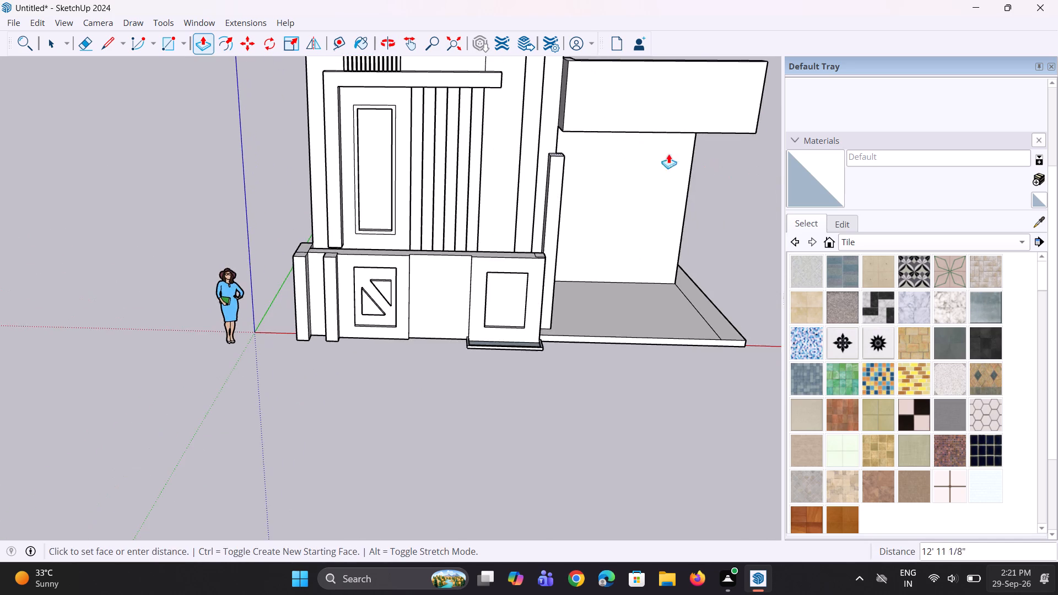
scroll(611, 137, up, 1)
click(556, 126)
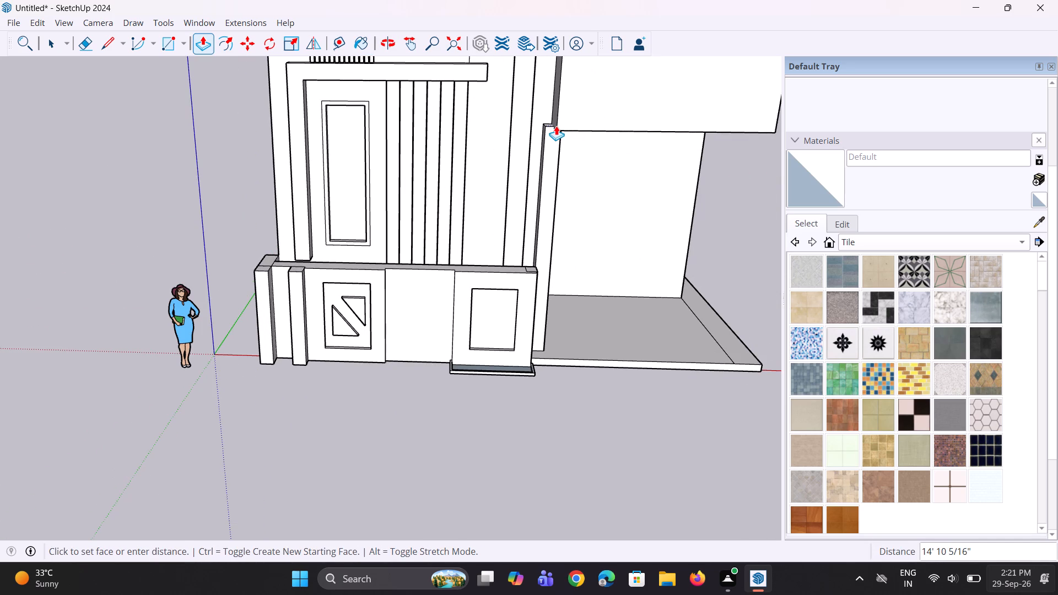
Push the column's side face nearest the slatted wall inward by about 3 9/16".
middle_drag(558, 140, 679, 161)
middle_drag(601, 155, 564, 160)
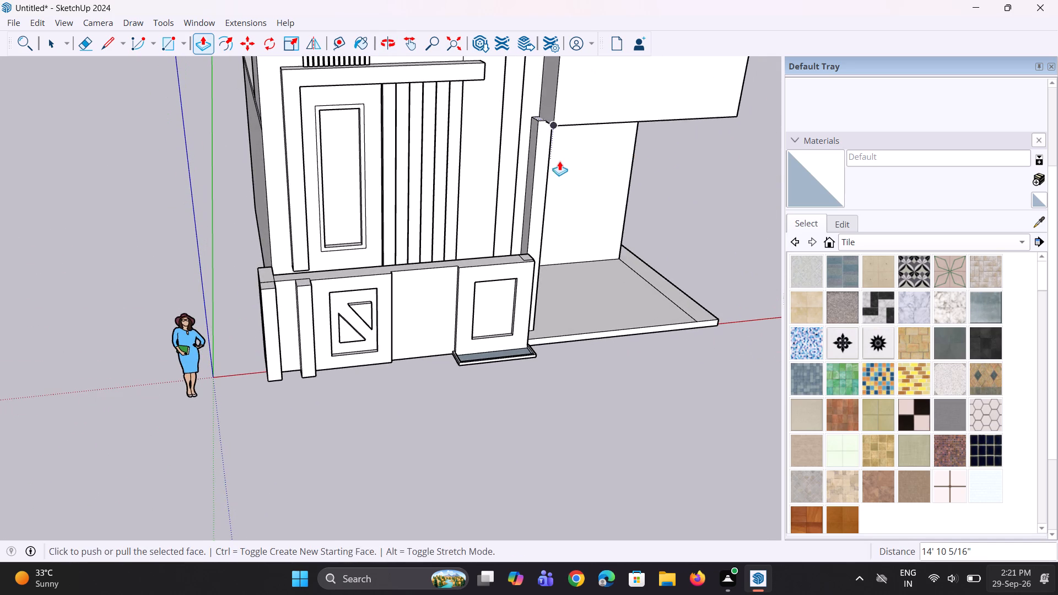
middle_drag(533, 160, 549, 192)
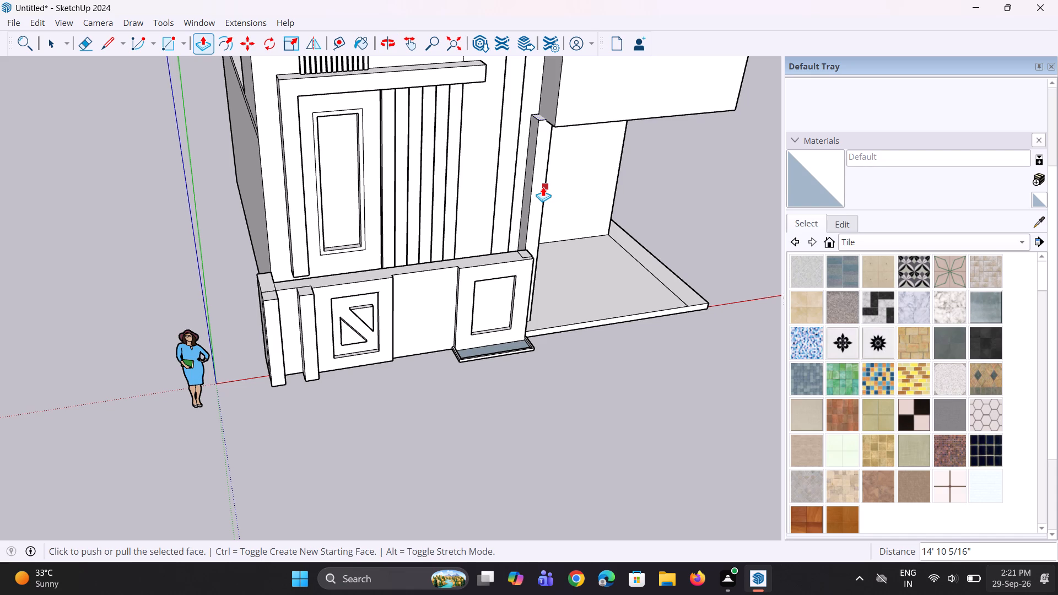
scroll(479, 242, up, 1)
middle_drag(494, 219, 511, 231)
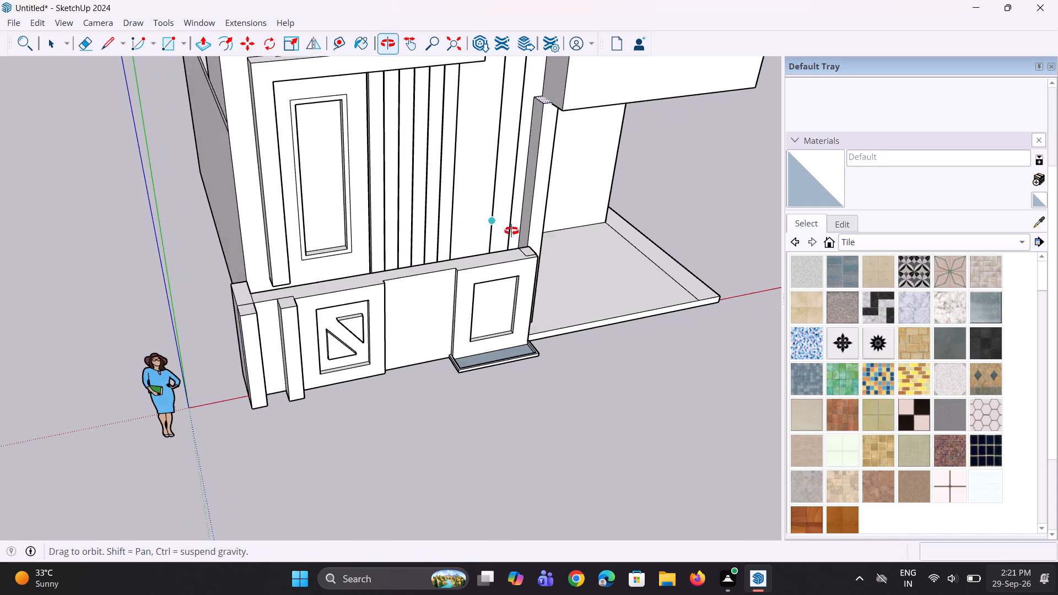
middle_drag(511, 231, 515, 233)
scroll(544, 208, up, 6)
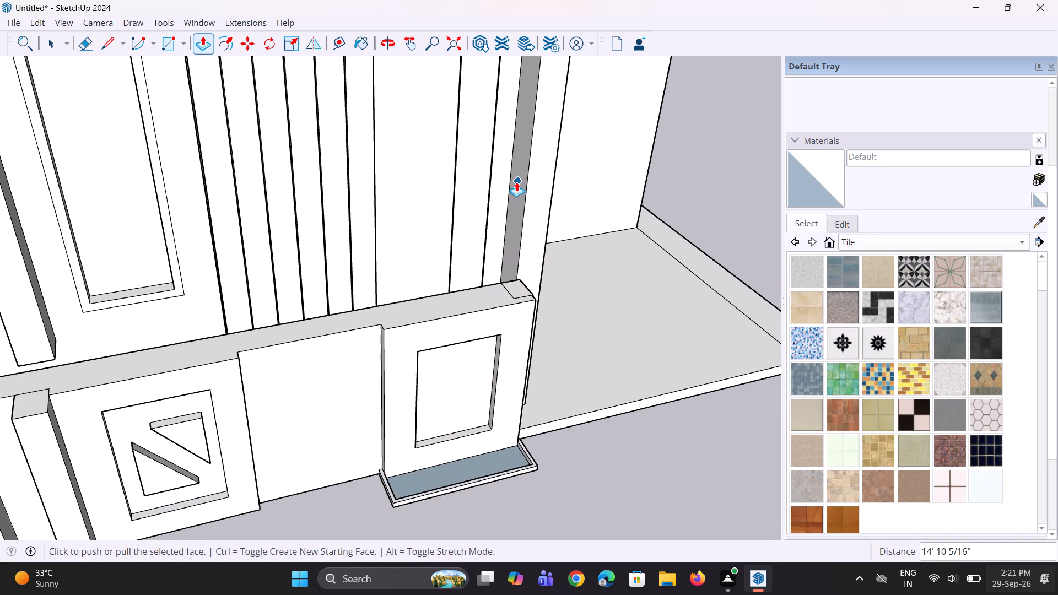
key(space)
click(516, 182)
key(p)
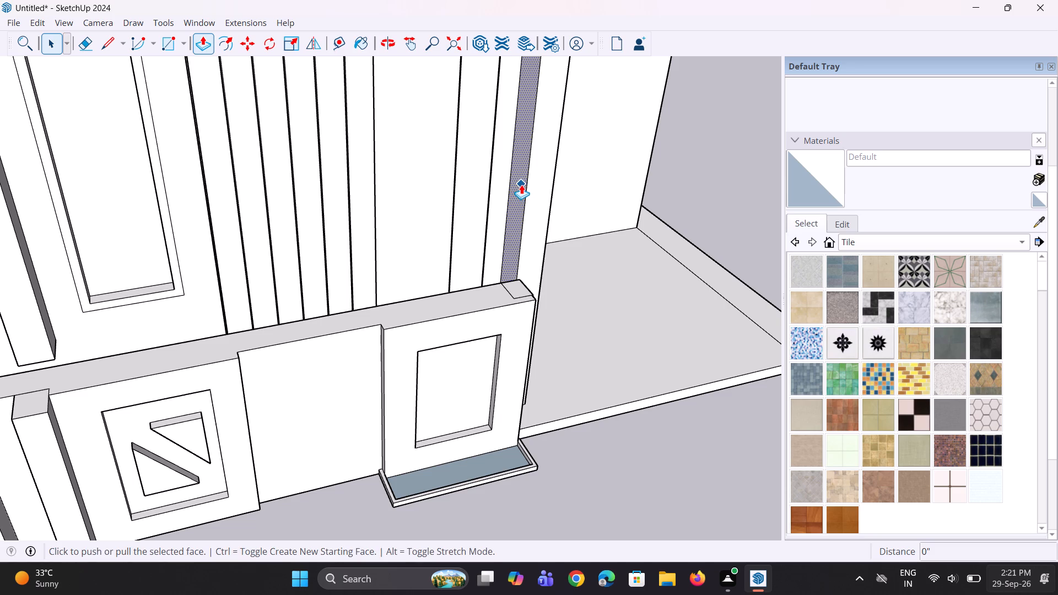
click(521, 185)
click(530, 186)
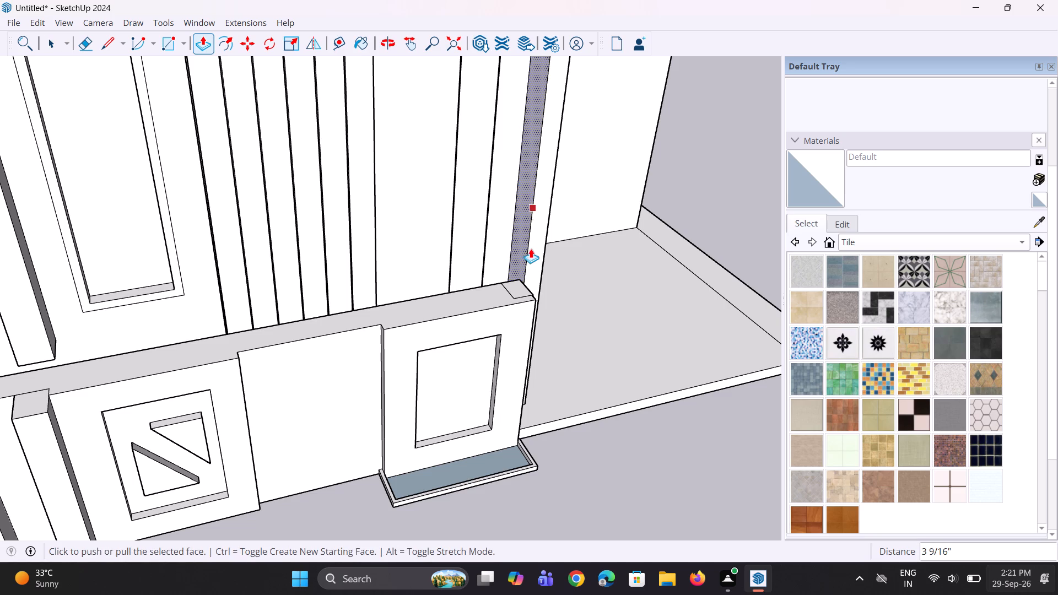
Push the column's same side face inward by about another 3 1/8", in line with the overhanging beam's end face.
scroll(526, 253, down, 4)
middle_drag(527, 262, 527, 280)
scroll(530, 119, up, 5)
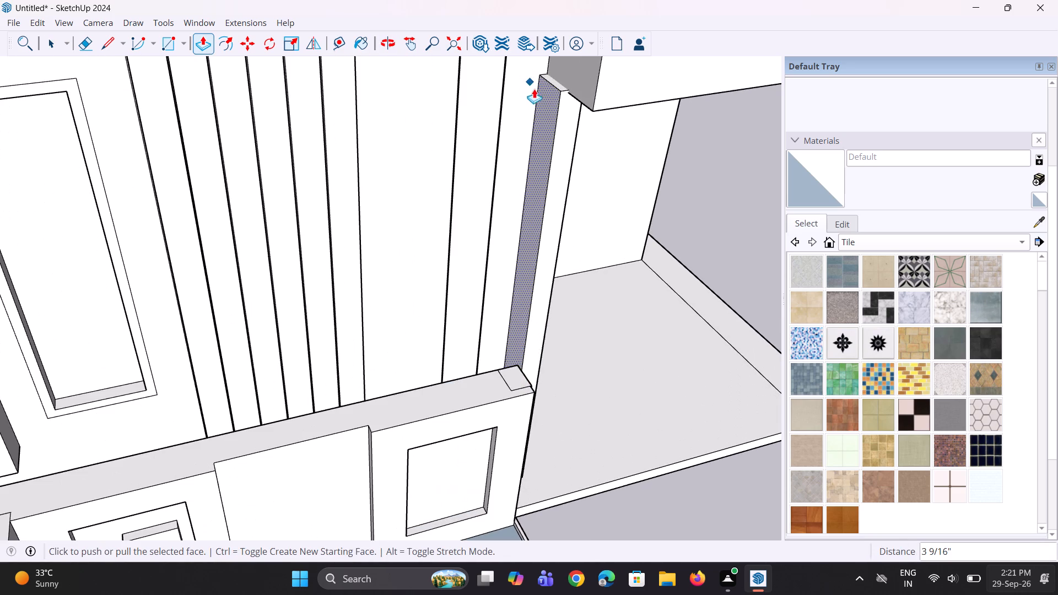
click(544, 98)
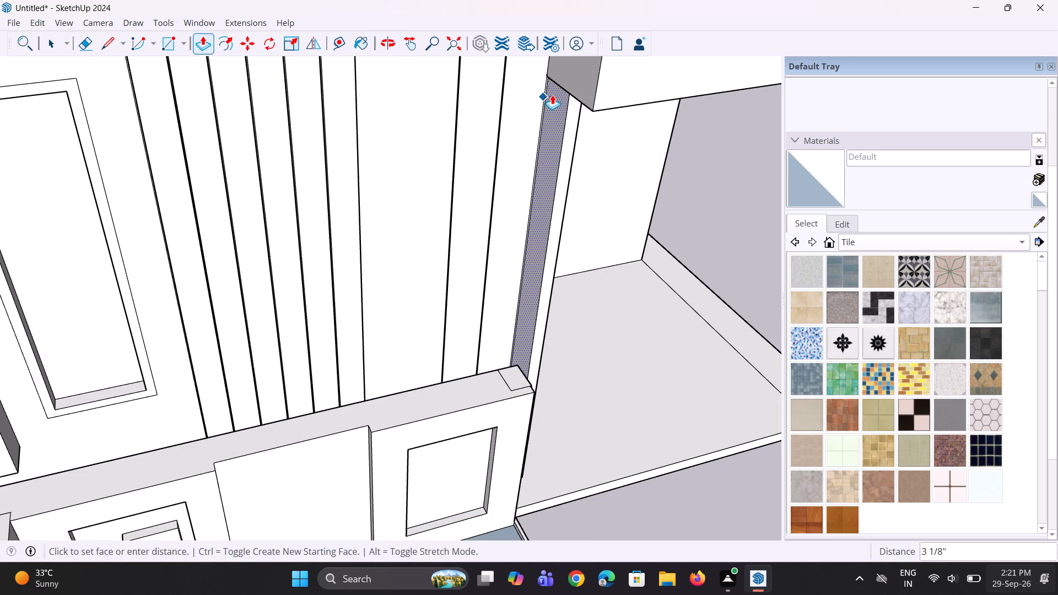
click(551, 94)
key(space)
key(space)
Examine from several angles how the column meets the overhanging beam, the slatted wall and the far-end panel.
scroll(528, 151, down, 5)
middle_drag(526, 155, 521, 156)
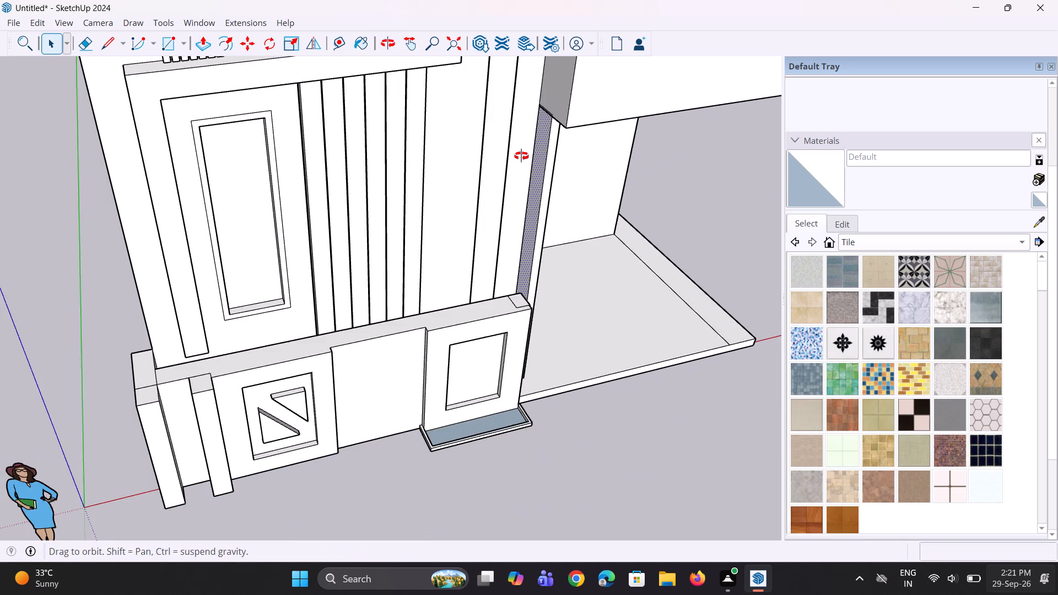
middle_drag(521, 156, 361, 93)
middle_drag(499, 197, 416, 174)
scroll(558, 304, up, 6)
scroll(522, 294, down, 4)
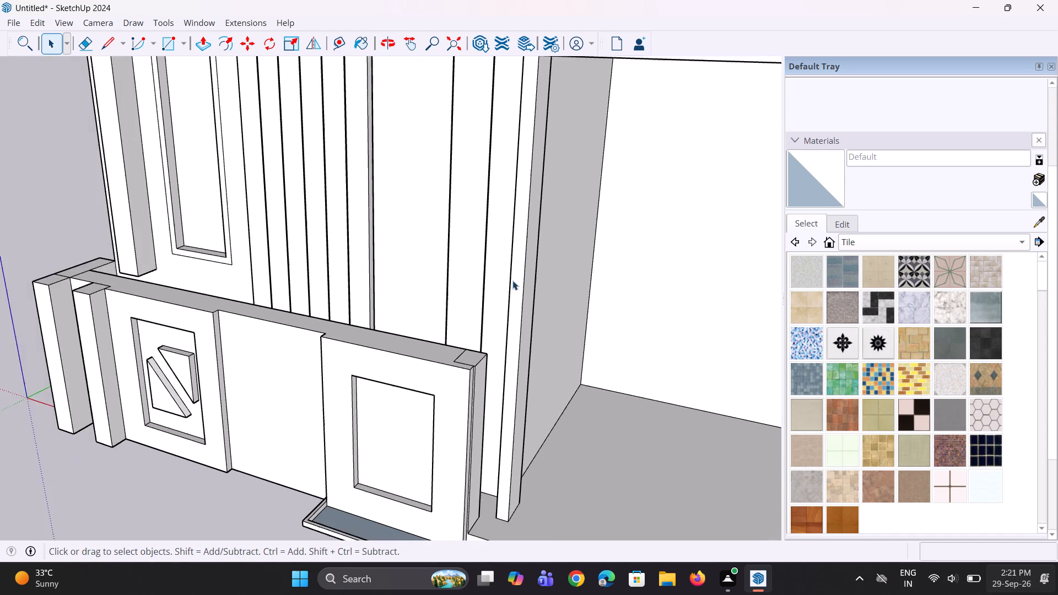
middle_drag(517, 282, 472, 313)
scroll(465, 307, up, 3)
middle_drag(463, 302, 612, 334)
scroll(570, 311, down, 5)
middle_drag(566, 311, 585, 344)
scroll(569, 315, down, 6)
middle_drag(569, 315, 585, 306)
scroll(611, 220, up, 3)
middle_drag(580, 267, 608, 260)
scroll(598, 252, up, 7)
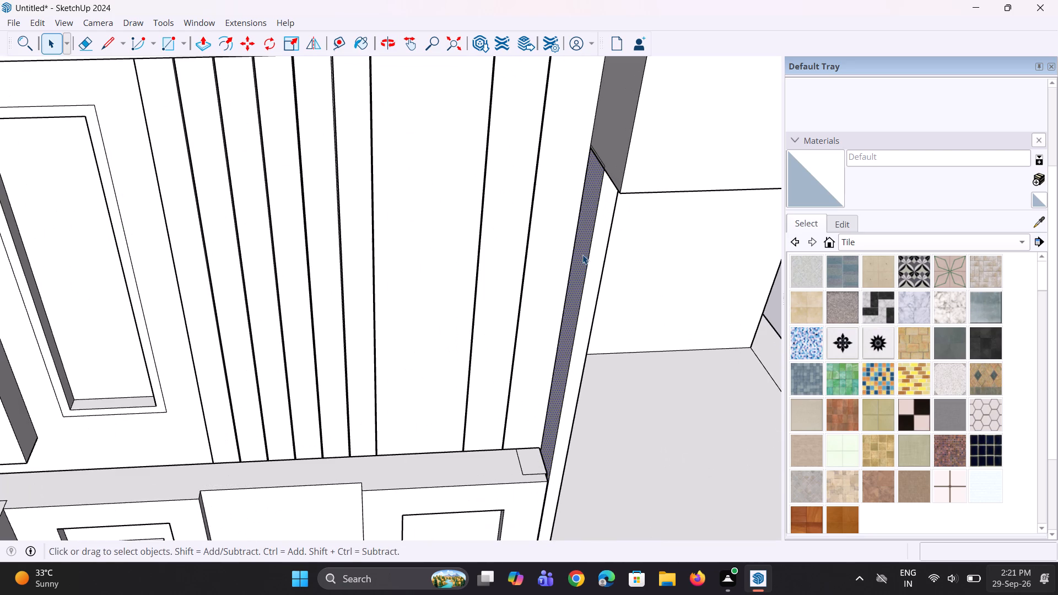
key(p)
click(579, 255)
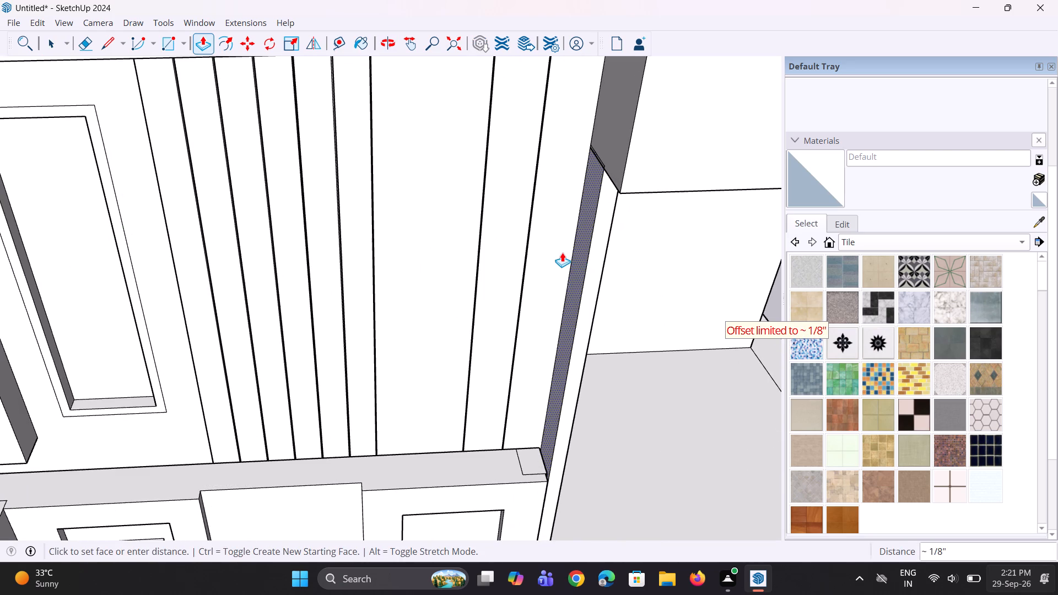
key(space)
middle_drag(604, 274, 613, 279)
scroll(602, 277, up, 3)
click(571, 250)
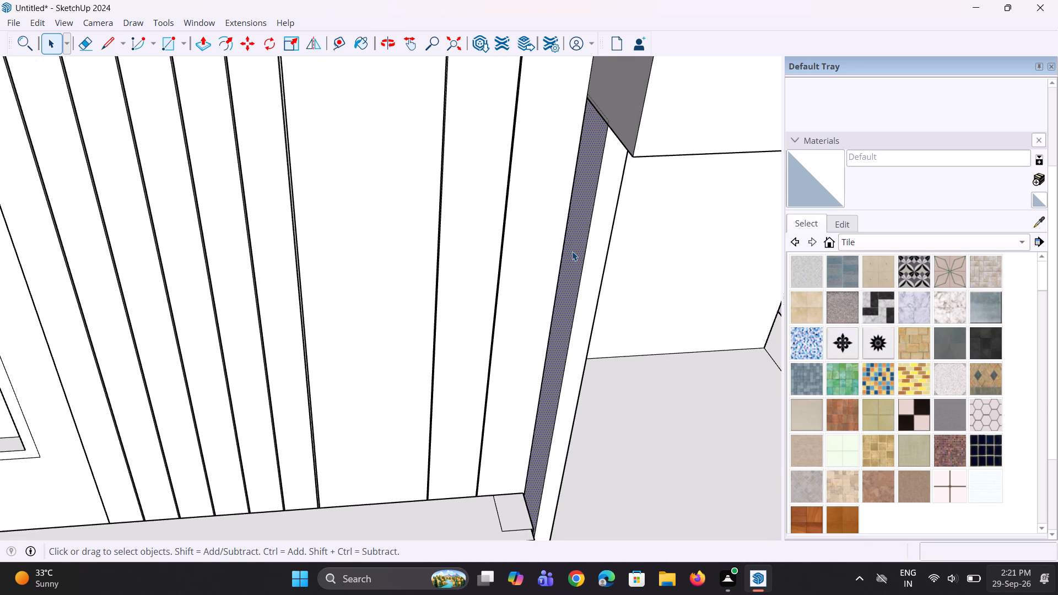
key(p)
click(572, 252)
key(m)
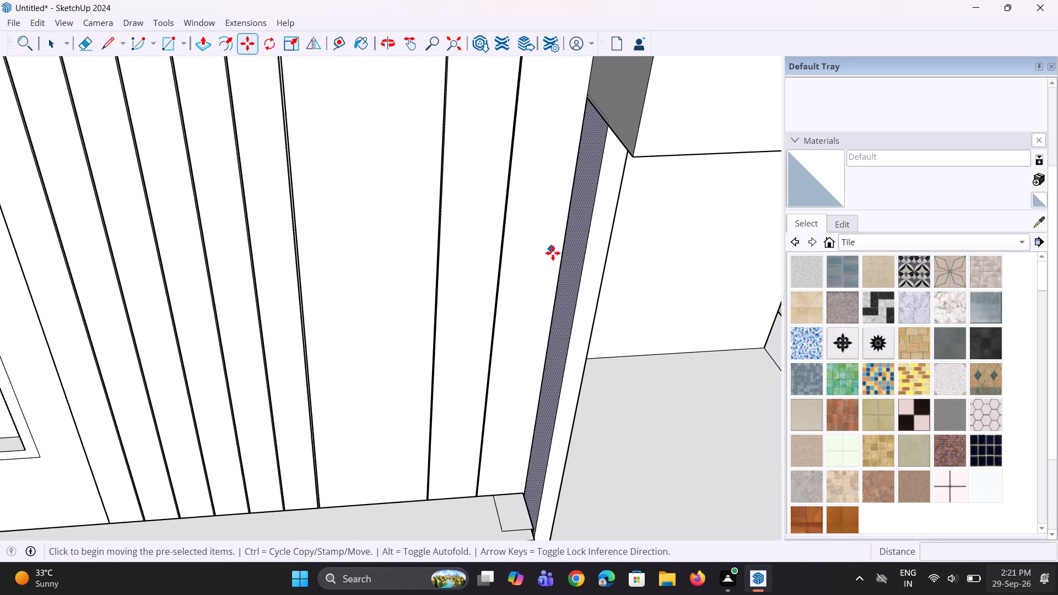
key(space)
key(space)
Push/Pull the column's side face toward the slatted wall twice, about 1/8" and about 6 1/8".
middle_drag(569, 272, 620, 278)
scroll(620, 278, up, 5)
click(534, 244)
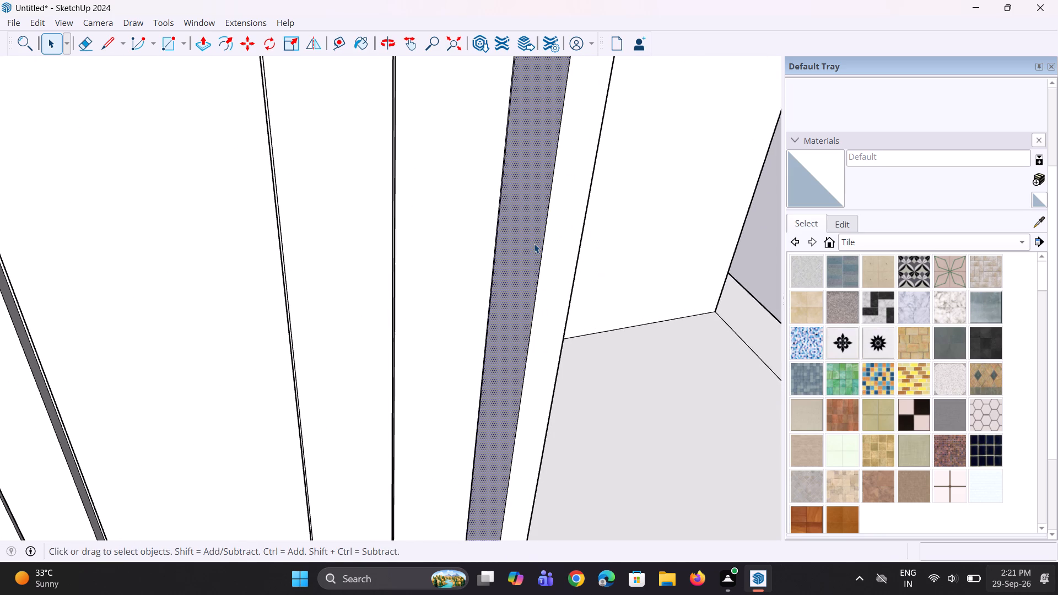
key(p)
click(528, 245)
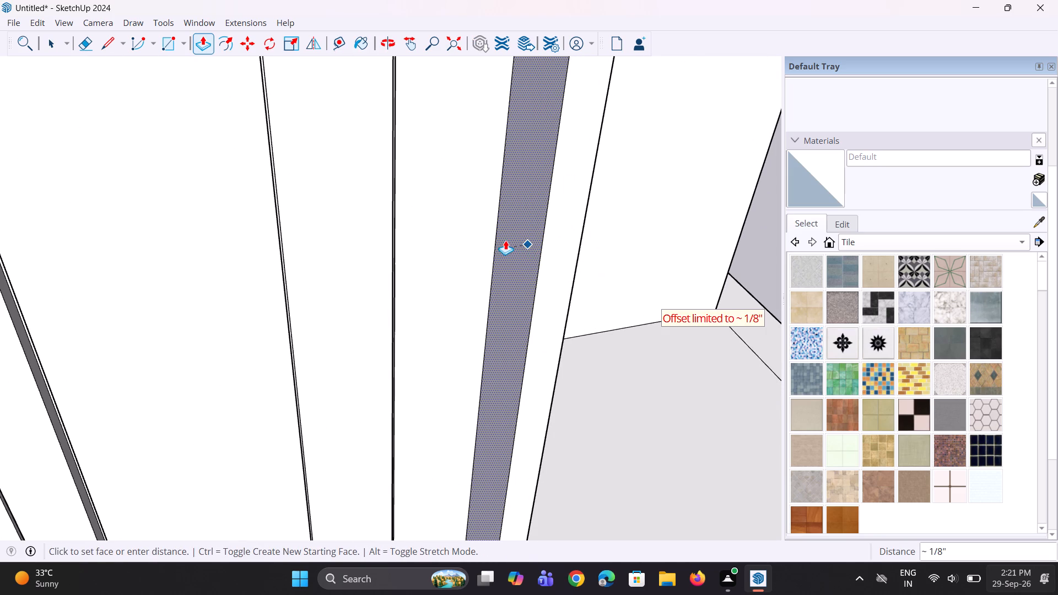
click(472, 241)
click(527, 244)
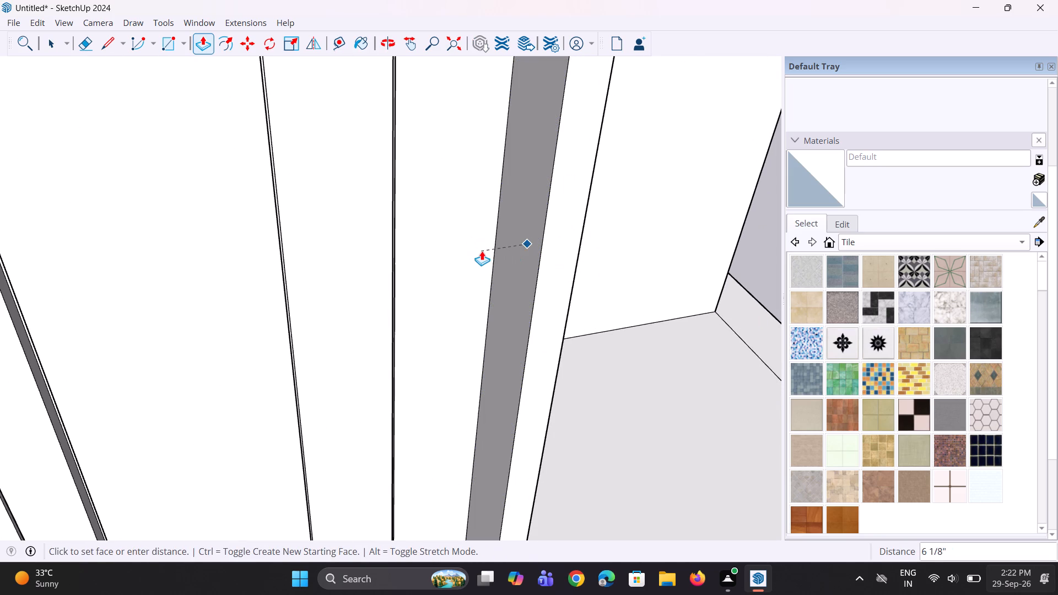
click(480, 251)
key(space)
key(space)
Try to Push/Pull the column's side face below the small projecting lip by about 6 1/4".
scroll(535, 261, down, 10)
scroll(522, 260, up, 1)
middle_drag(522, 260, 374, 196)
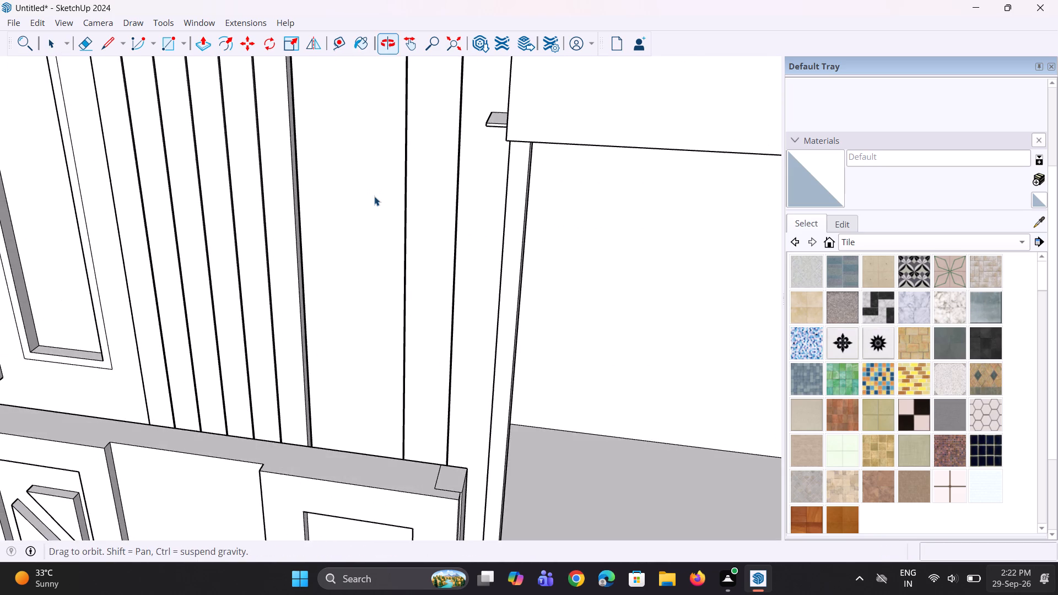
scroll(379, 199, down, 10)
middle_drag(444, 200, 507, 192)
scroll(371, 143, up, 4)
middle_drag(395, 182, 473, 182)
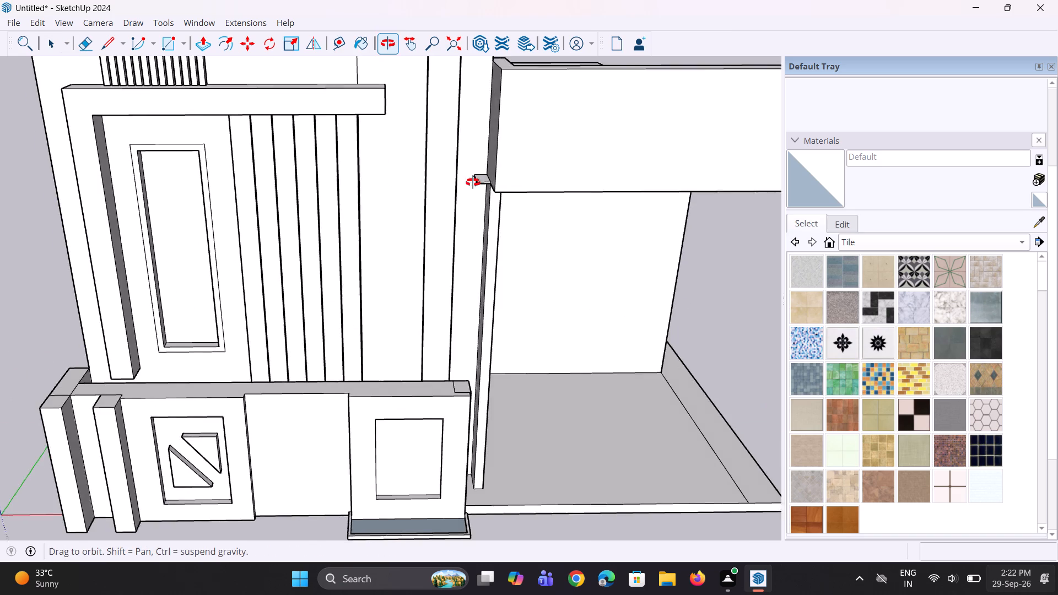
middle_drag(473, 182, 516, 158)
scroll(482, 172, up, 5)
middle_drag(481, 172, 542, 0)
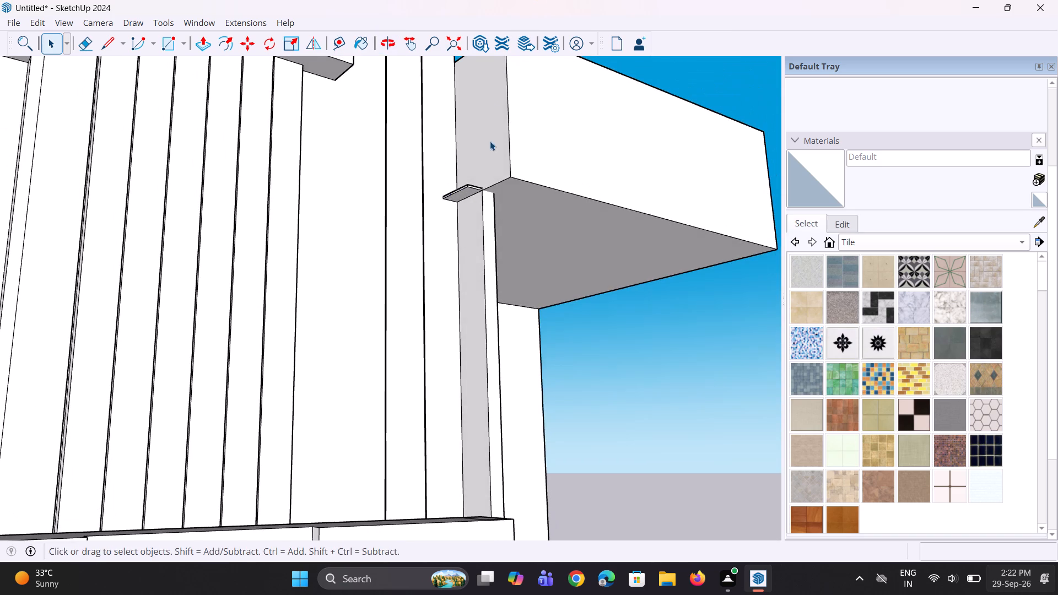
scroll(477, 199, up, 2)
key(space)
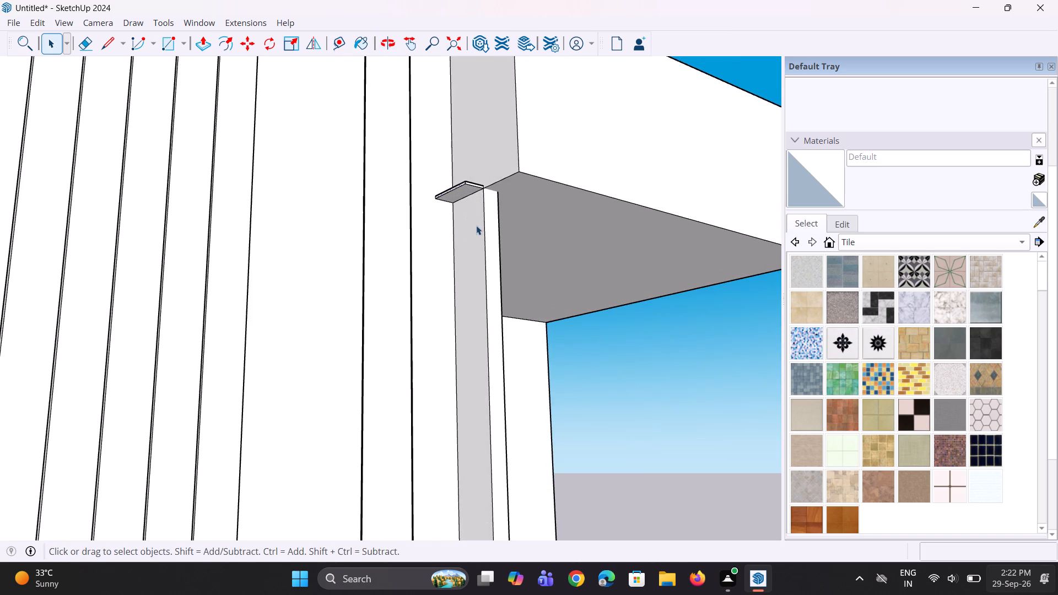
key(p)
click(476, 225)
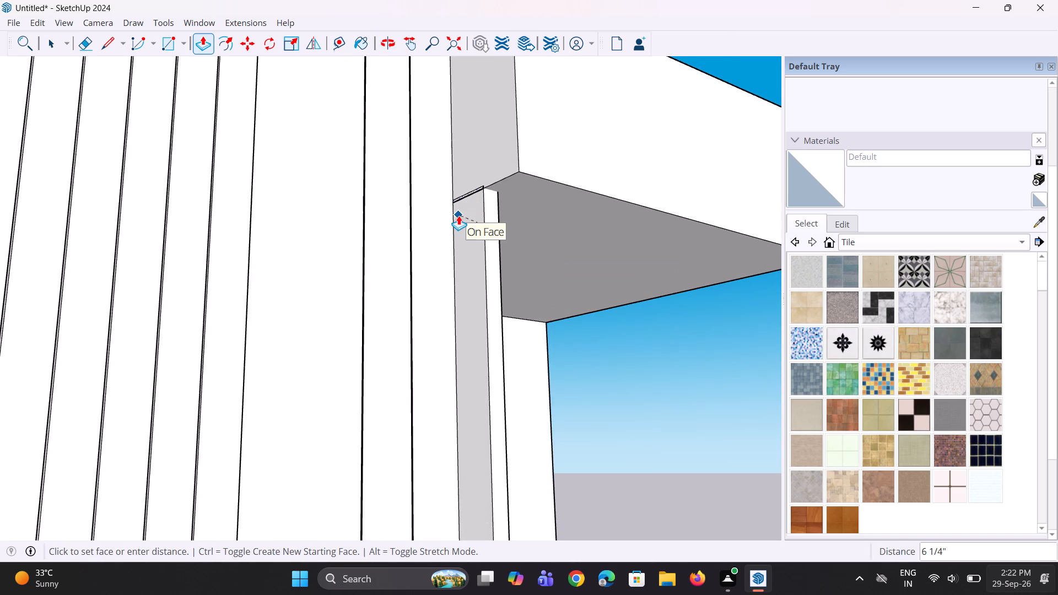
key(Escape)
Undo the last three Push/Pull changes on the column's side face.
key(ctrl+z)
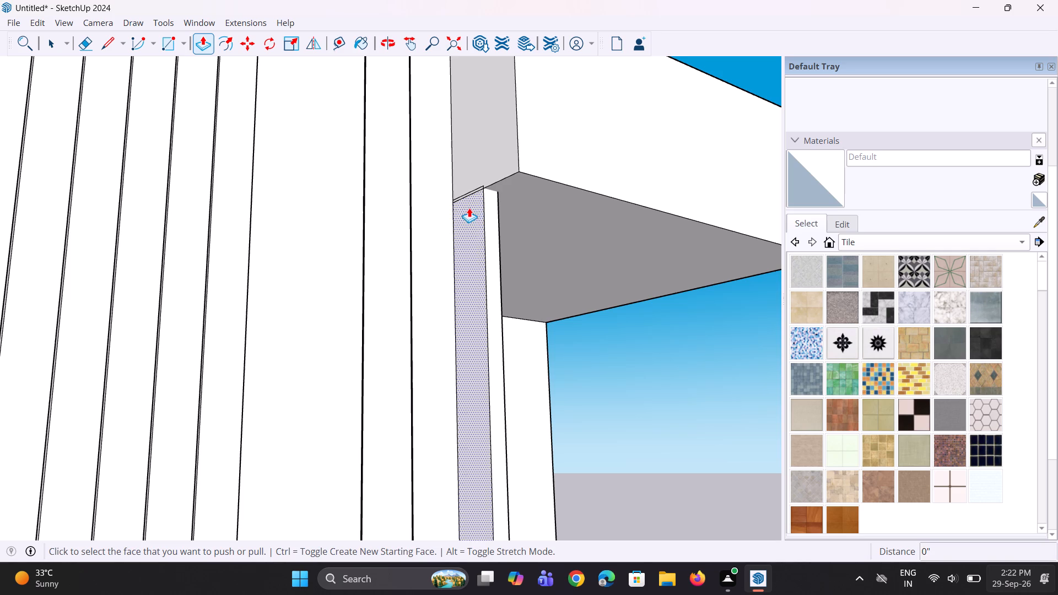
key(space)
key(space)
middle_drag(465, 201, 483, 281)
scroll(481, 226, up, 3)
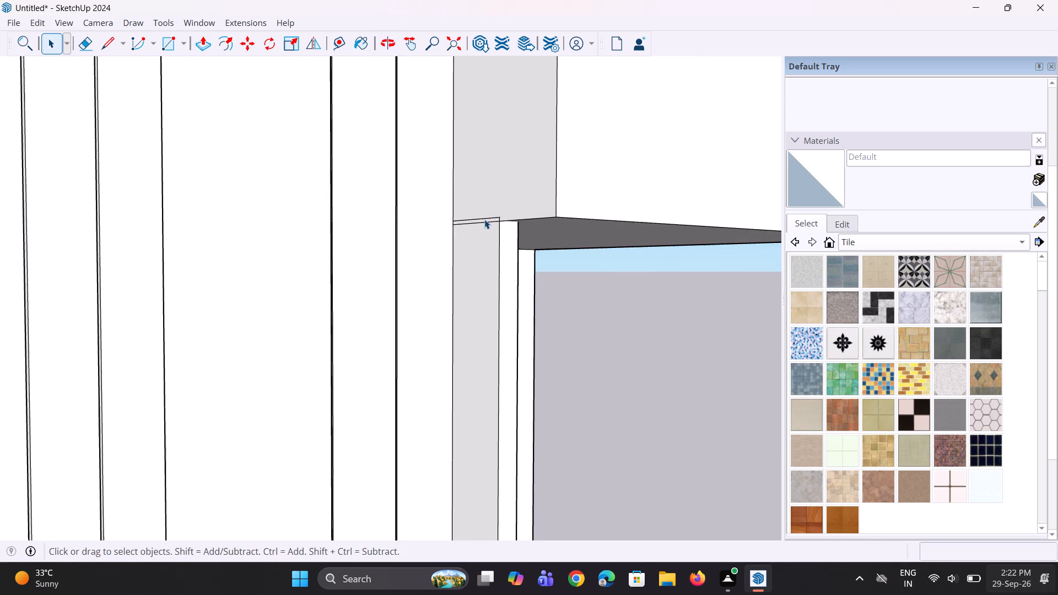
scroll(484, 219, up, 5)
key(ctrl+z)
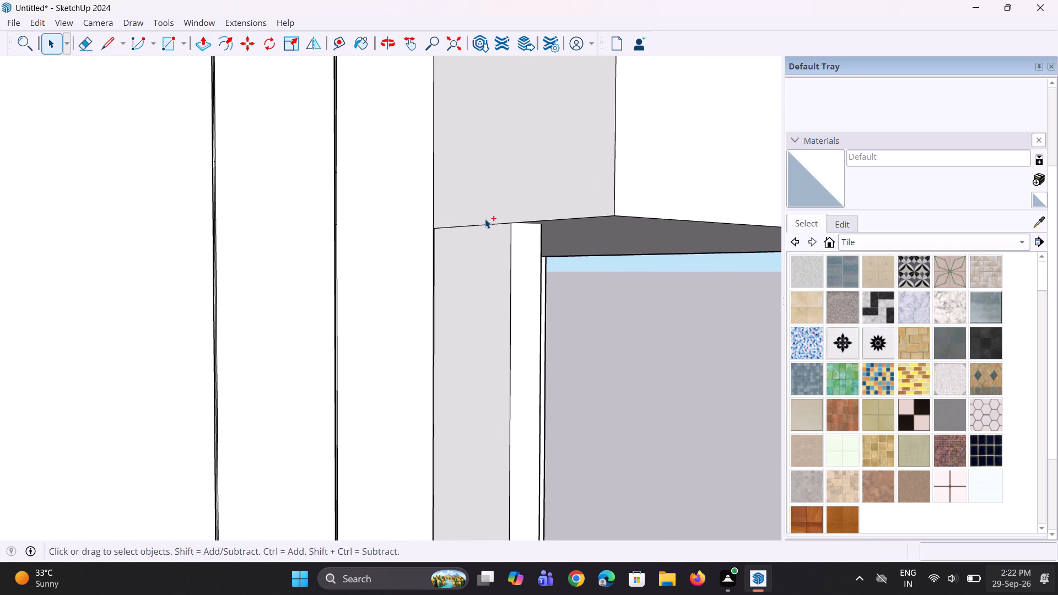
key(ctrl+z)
Push/Pull the overhanging beam's end face toward the slatted wall by about 2 5/8".
ctrl+scroll(485, 226, down, 5)
middle_drag(485, 225, 472, 301)
scroll(448, 225, down, 6)
middle_drag(448, 219, 364, 229)
scroll(433, 239, down, 4)
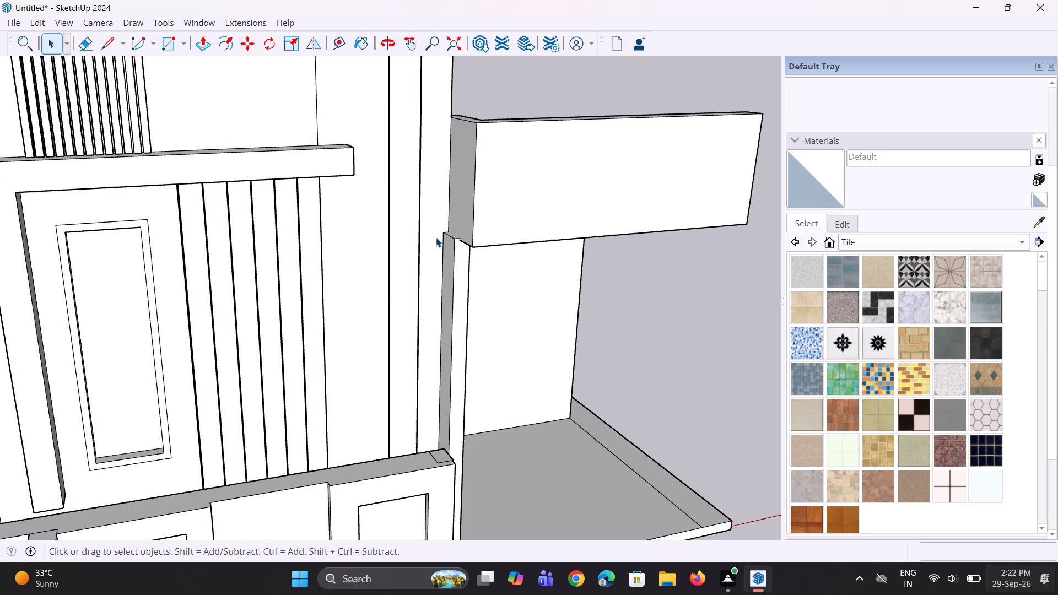
key(space)
key(p)
click(463, 207)
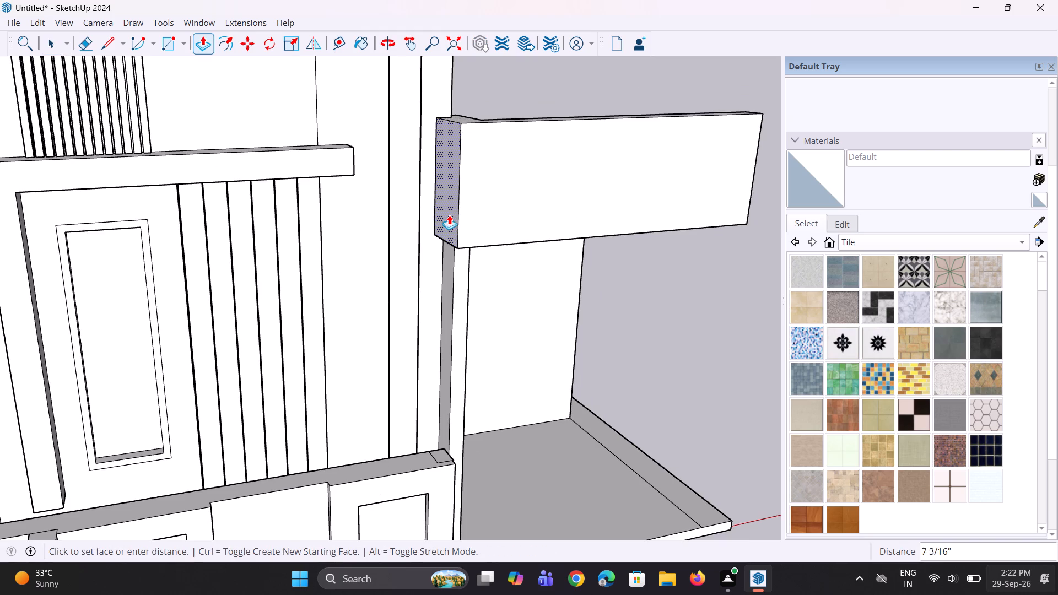
click(453, 277)
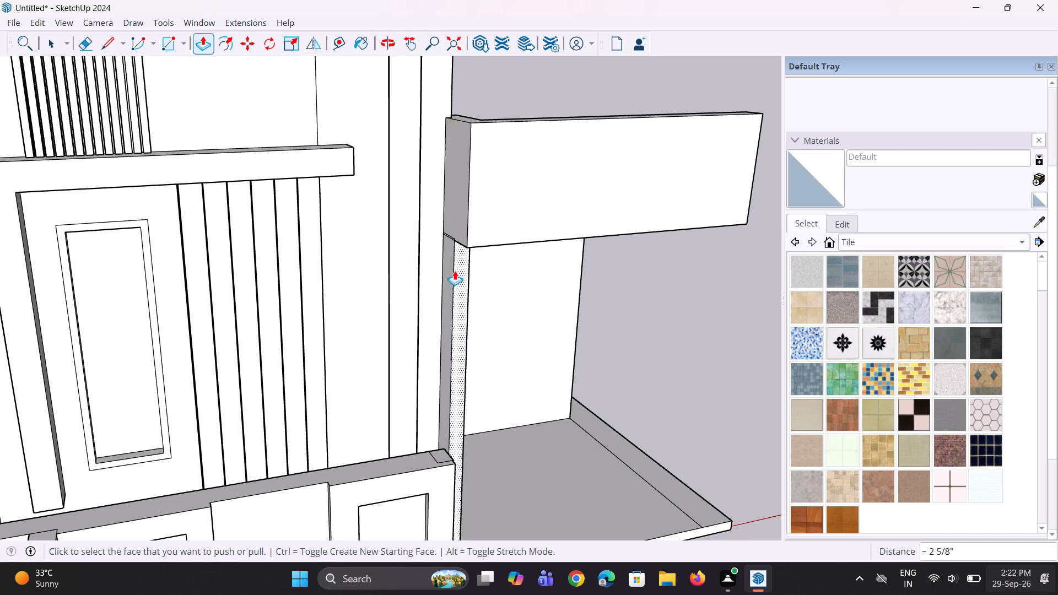
Push/Pull the low front wall's end face, just behind the far-end panel block, outward toward the column by about 3 5/8".
scroll(455, 271, down, 5)
middle_drag(469, 267, 421, 262)
scroll(428, 238, down, 5)
middle_drag(467, 318, 422, 298)
middle_drag(468, 376, 407, 392)
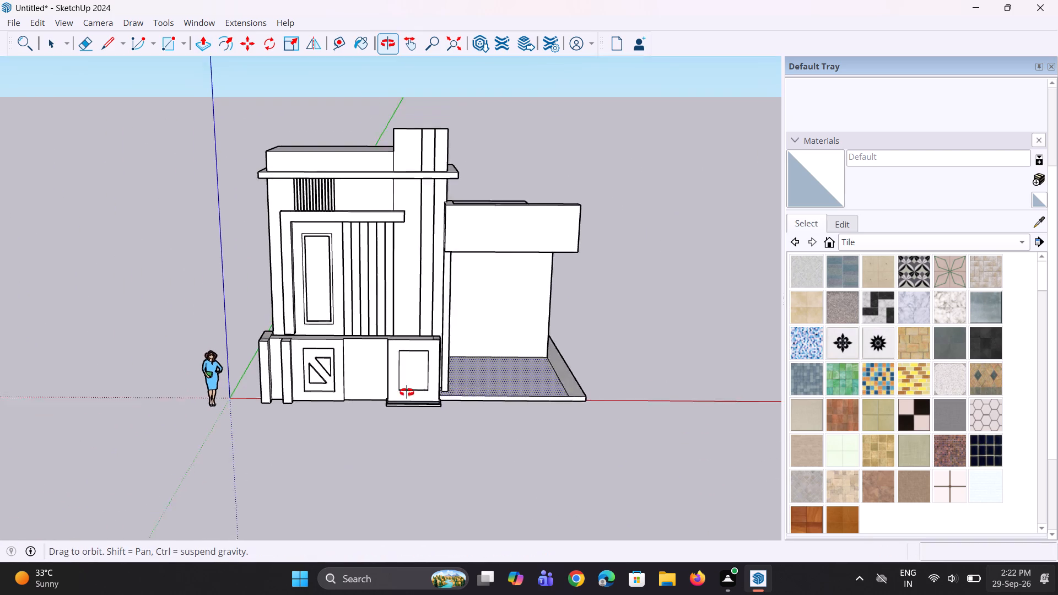
middle_drag(407, 392, 371, 390)
scroll(421, 378, up, 4)
middle_drag(428, 367, 575, 348)
scroll(449, 251, up, 3)
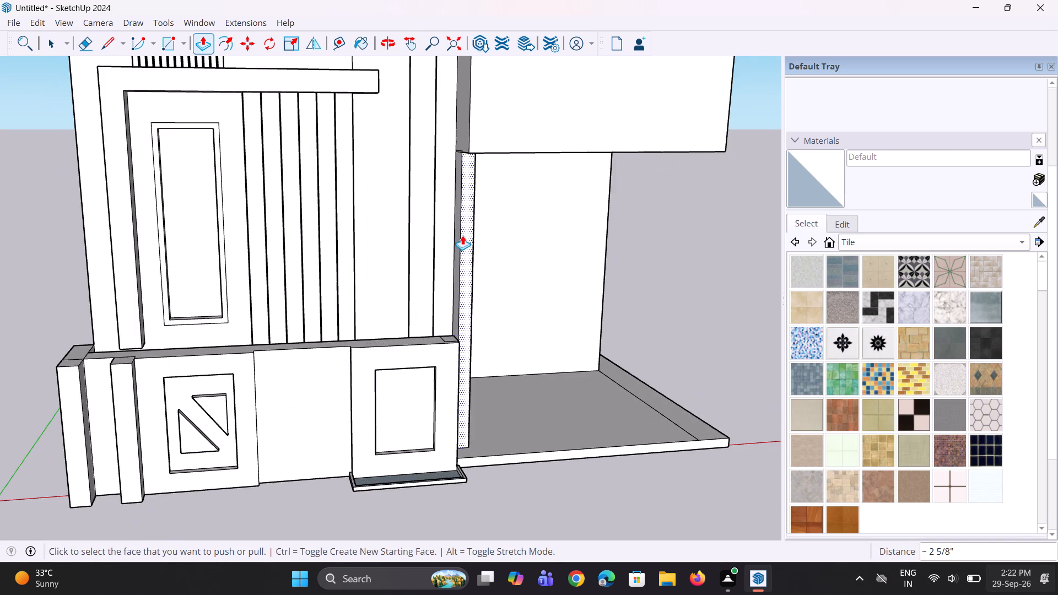
scroll(462, 235, up, 3)
middle_drag(453, 260, 300, 220)
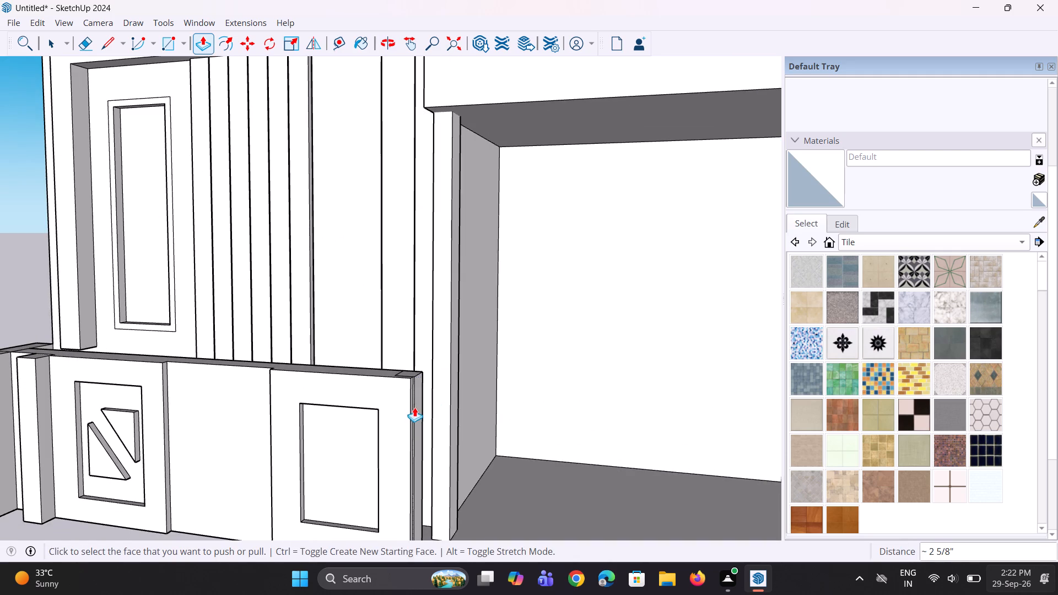
scroll(420, 408, up, 7)
click(416, 401)
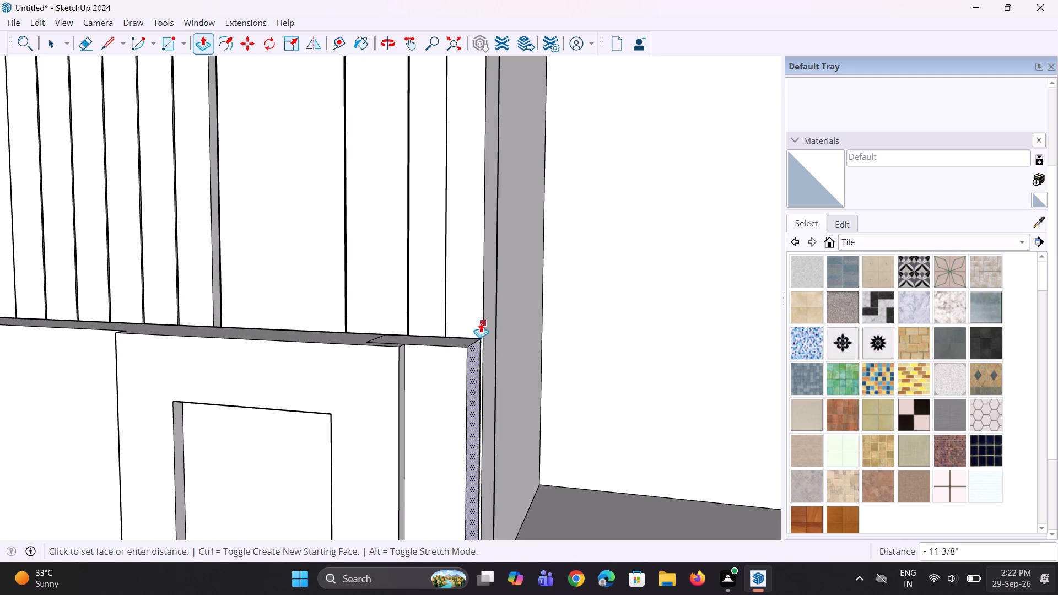
click(446, 320)
Push/Pull the far-end panel block's side face out flush with the low wall's extended end.
middle_drag(441, 365, 553, 477)
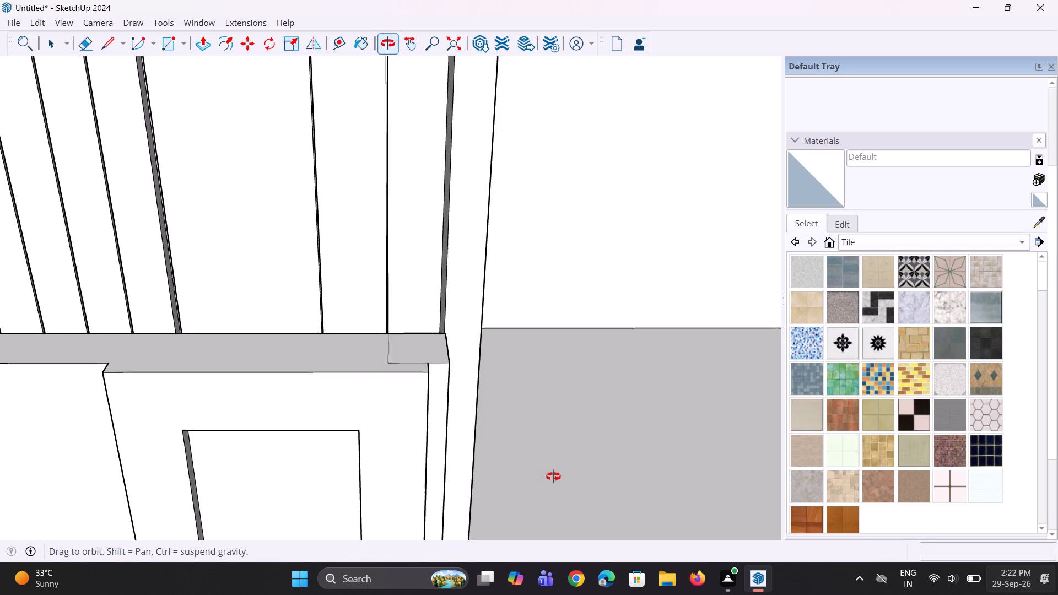
middle_drag(553, 477, 553, 423)
scroll(421, 348, down, 8)
middle_drag(428, 391, 435, 374)
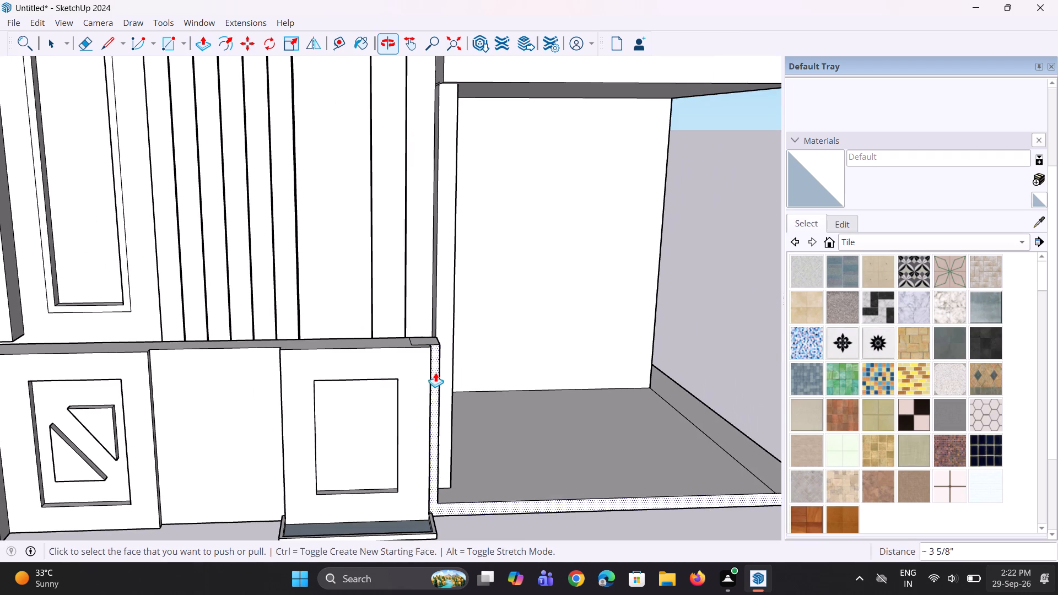
middle_drag(428, 385, 403, 355)
scroll(408, 367, down, 3)
middle_drag(413, 392, 335, 378)
scroll(388, 408, up, 12)
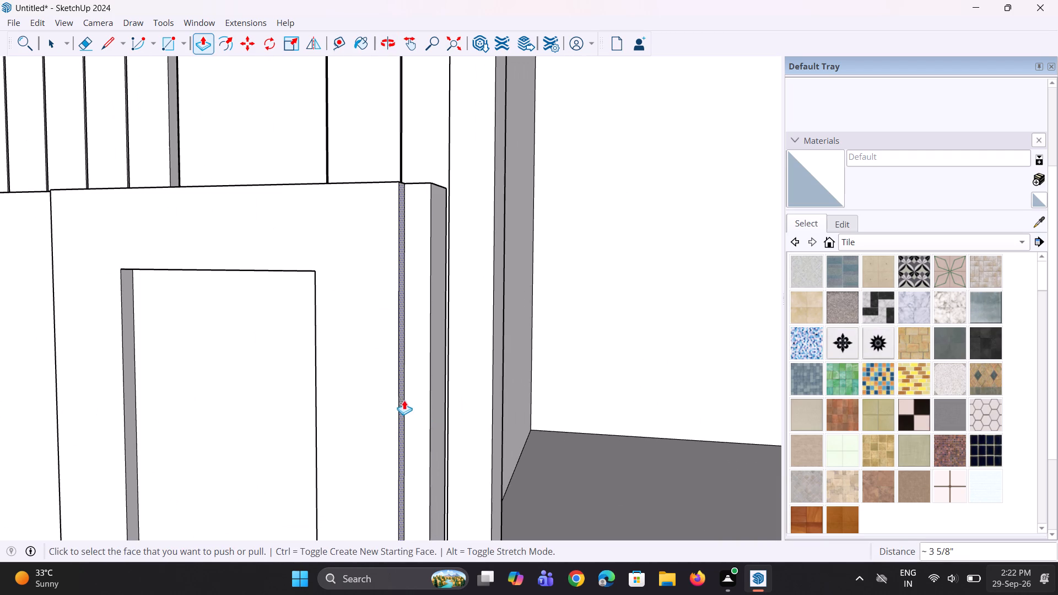
click(402, 398)
click(433, 412)
scroll(431, 412, down, 6)
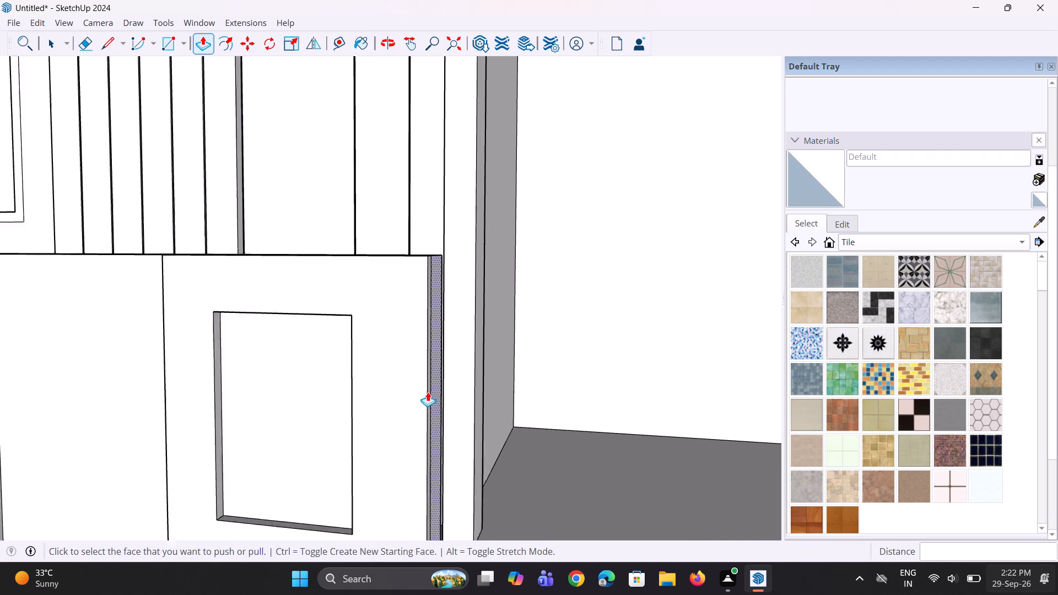
Widen the far-end block's recessed panel by pushing its inner side face 3 5/8" toward the column.
middle_drag(354, 360, 525, 363)
middle_drag(428, 405, 463, 402)
scroll(408, 433, up, 2)
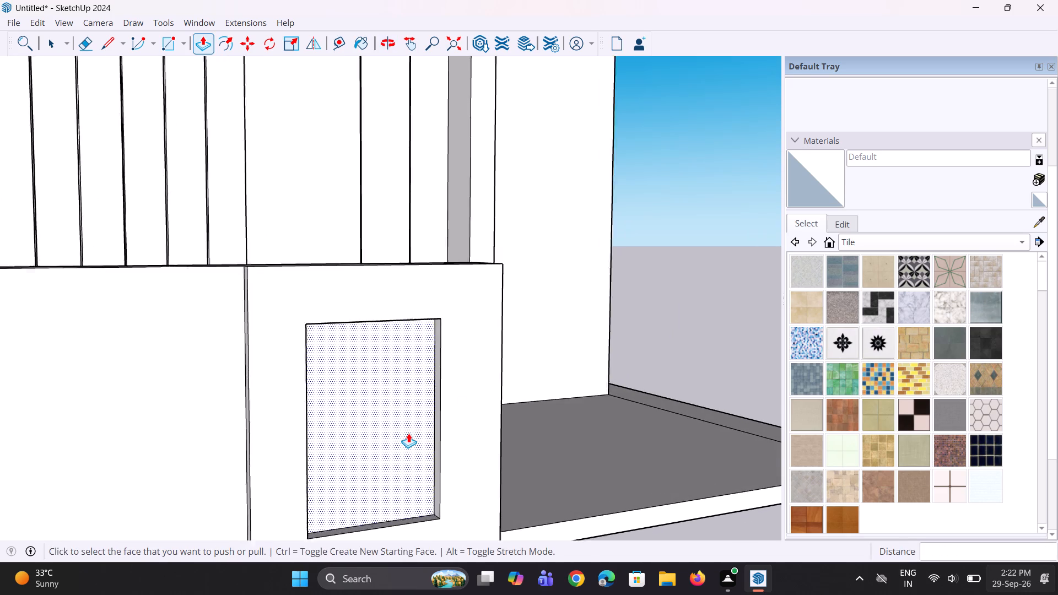
scroll(408, 433, up, 2)
middle_drag(409, 428, 457, 421)
click(460, 422)
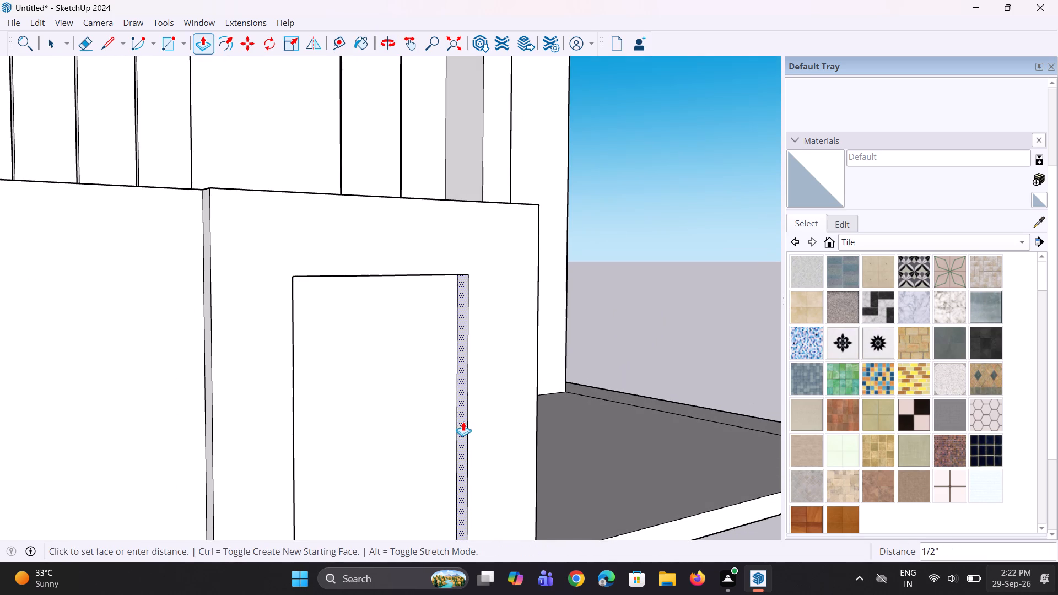
click(474, 417)
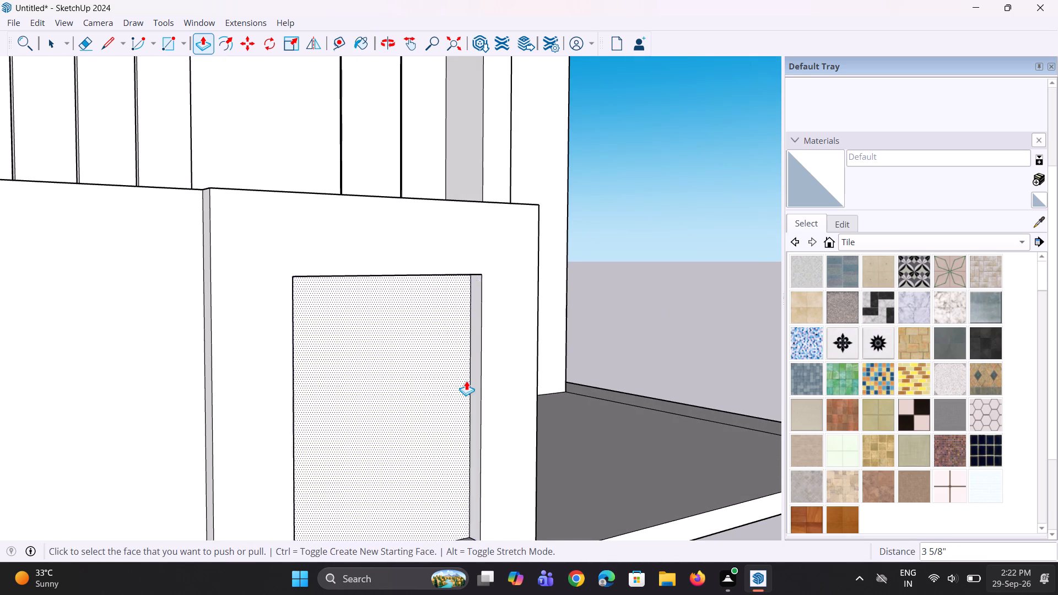
Examine the whole front elevation and the side bay from several angles and heights.
scroll(466, 381, down, 11)
middle_drag(438, 371, 351, 417)
scroll(332, 391, down, 5)
middle_drag(394, 438, 390, 429)
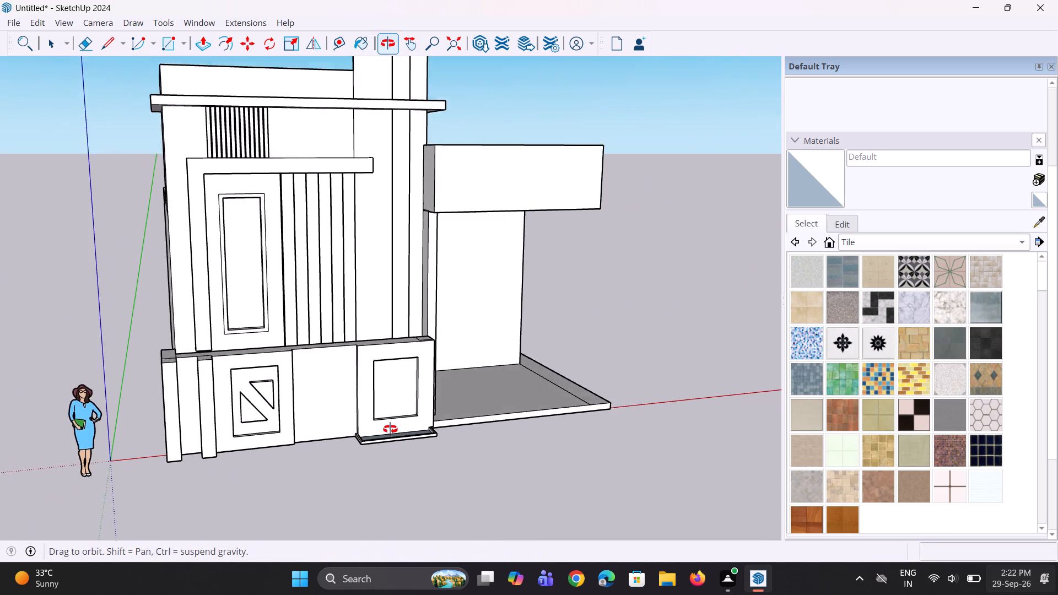
middle_drag(390, 429, 339, 419)
key(space)
key(space)
click(538, 474)
scroll(519, 429, down, 5)
middle_drag(517, 420, 516, 420)
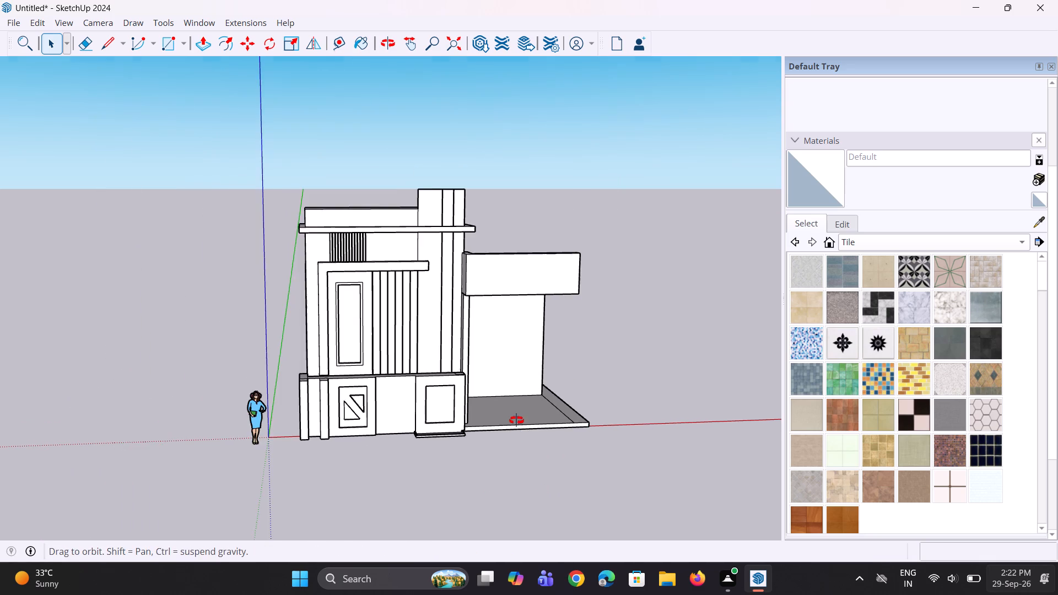
middle_drag(516, 420, 484, 331)
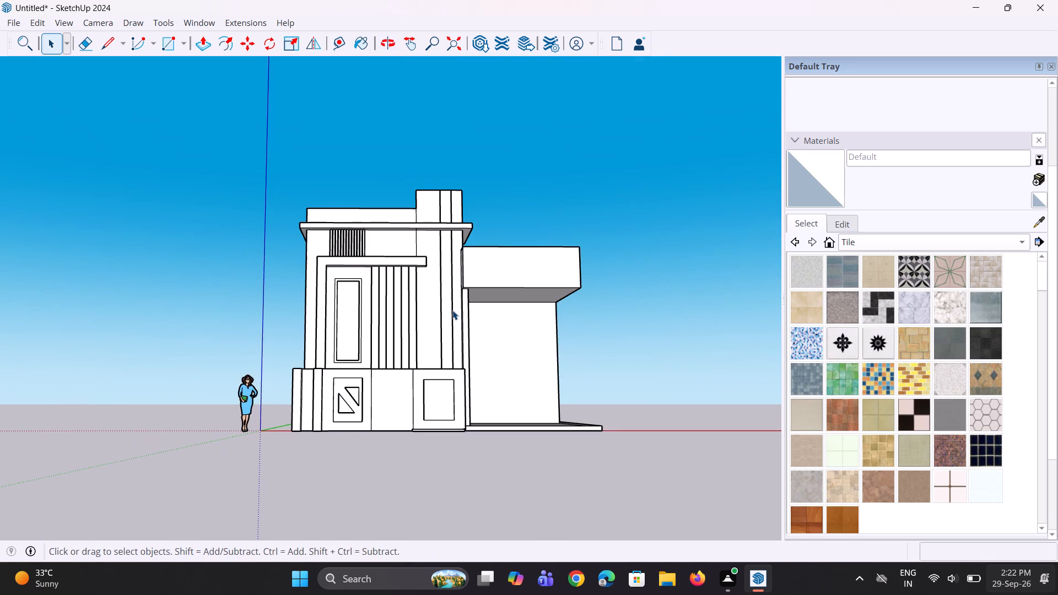
scroll(481, 364, down, 3)
middle_drag(487, 363, 458, 401)
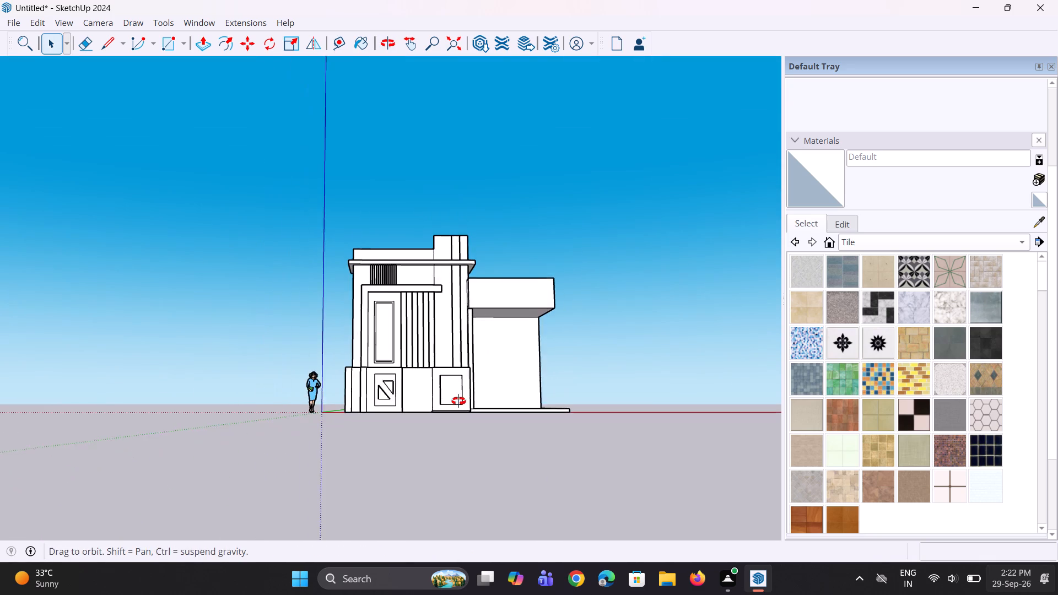
middle_drag(458, 401, 406, 455)
Push/Pull the column's side face 1 1/2" toward the open side bay.
scroll(449, 420, up, 4)
middle_drag(473, 369, 473, 430)
scroll(487, 371, up, 7)
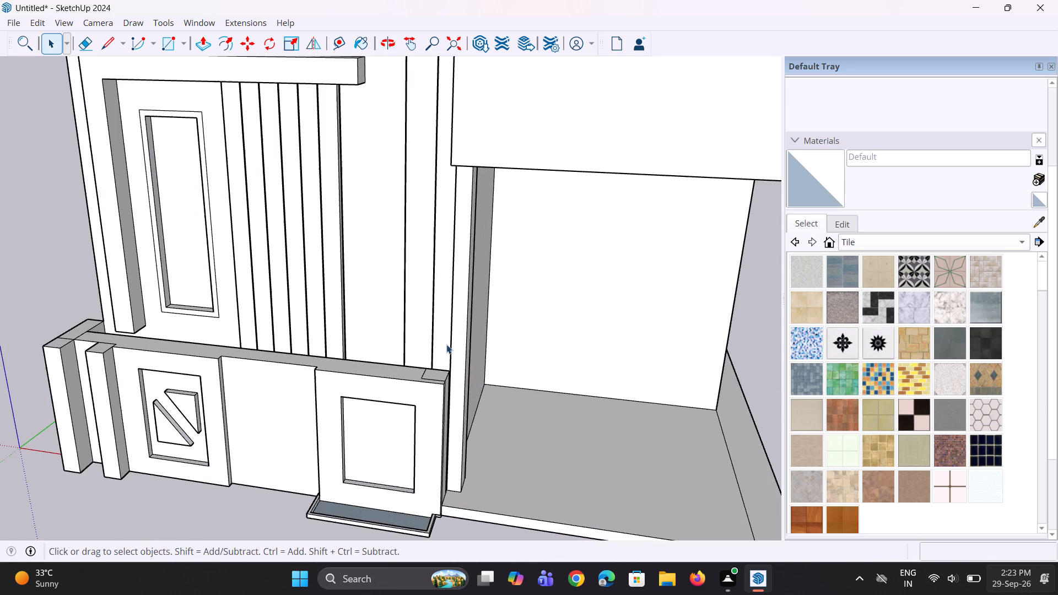
middle_drag(445, 344, 422, 333)
scroll(462, 398, up, 6)
key(p)
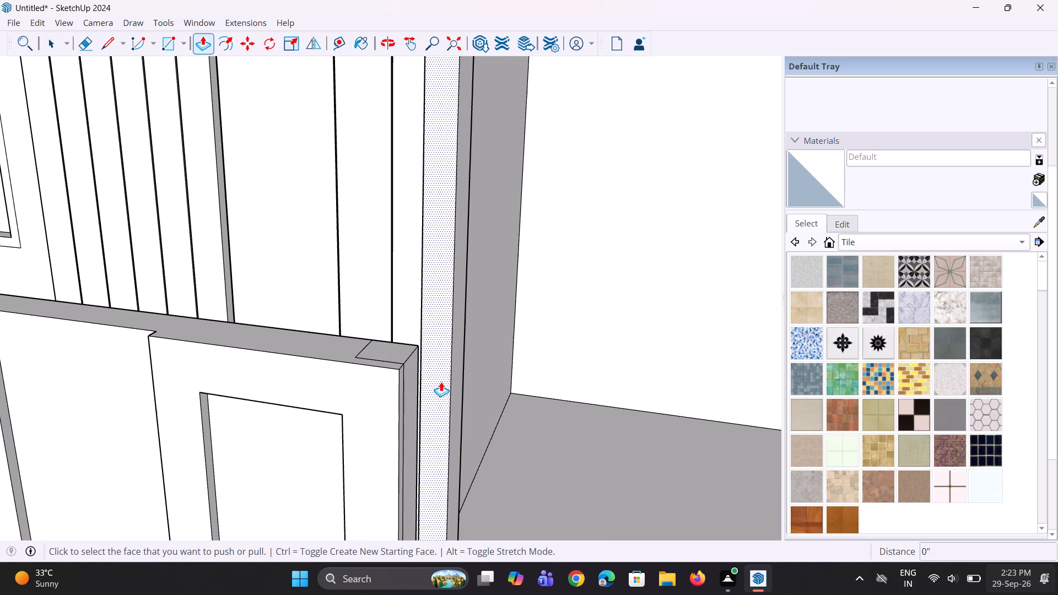
click(455, 385)
click(461, 388)
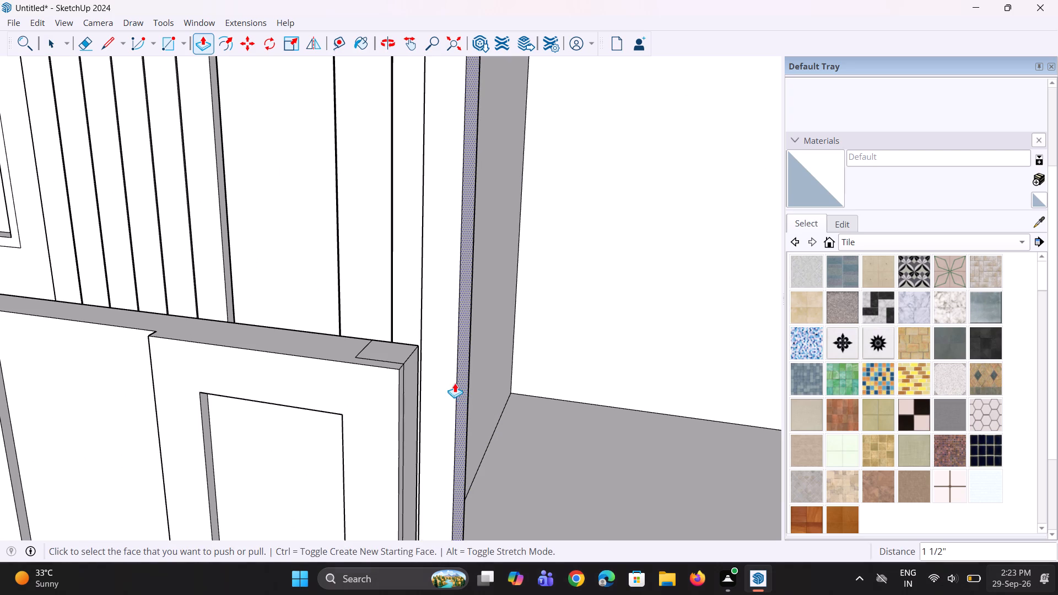
Erase the line on the side-bay floor that runs from the back wall's outer corner toward the front edge.
scroll(452, 379, down, 6)
middle_drag(454, 381, 481, 385)
scroll(469, 361, down, 5)
middle_drag(532, 429, 544, 434)
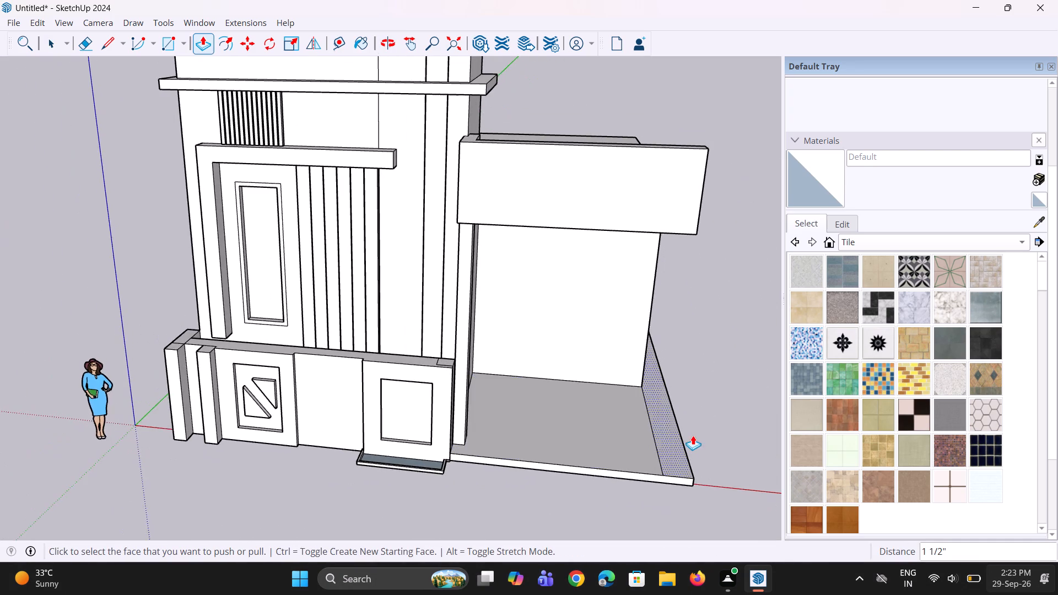
scroll(693, 434, up, 2)
key(space)
key(r)
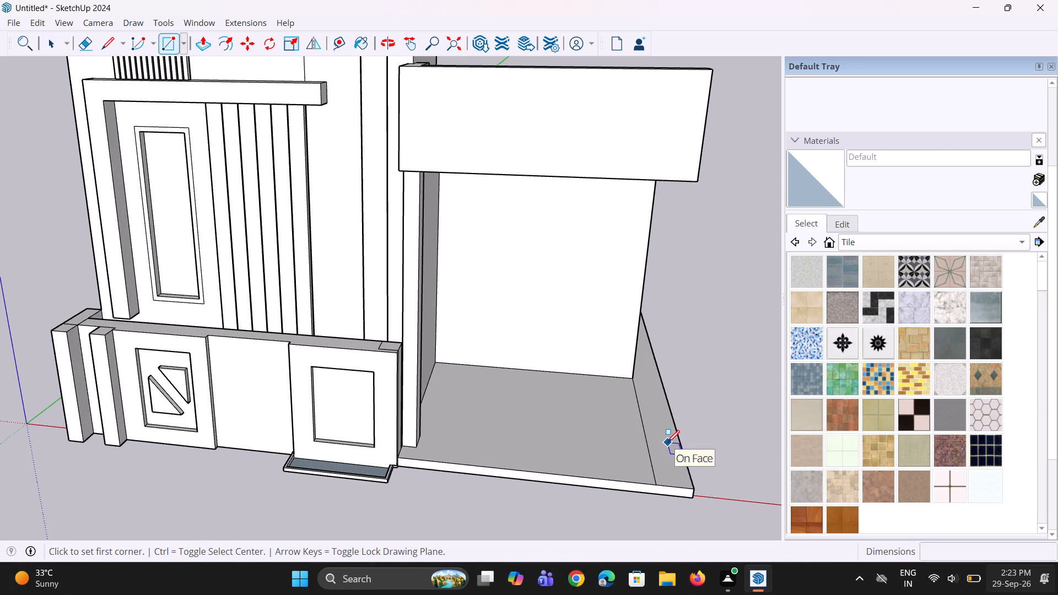
key(e)
click(648, 436)
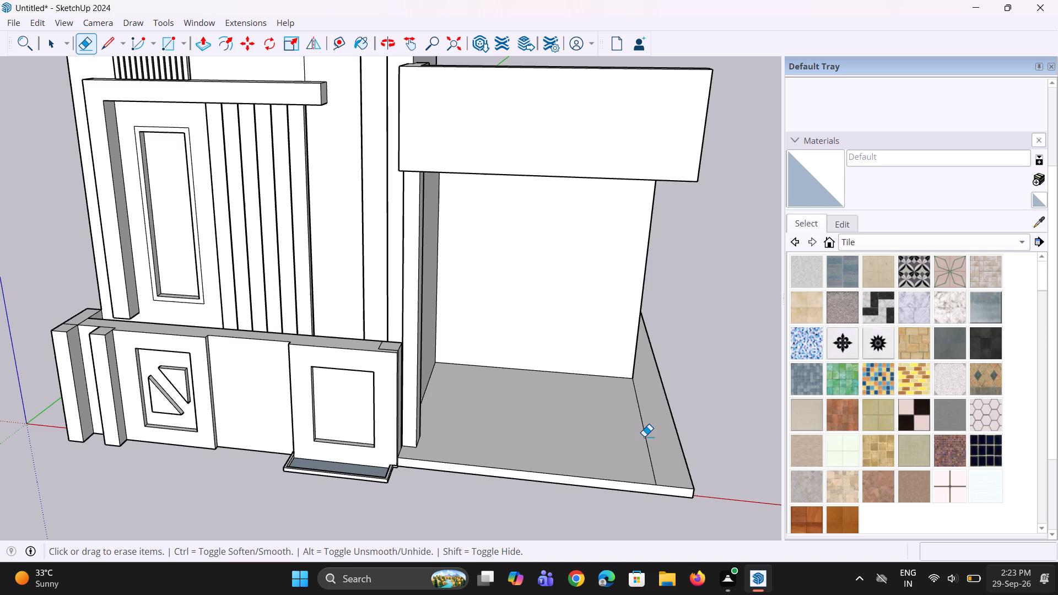
click(644, 436)
Draw a line on the side-bay floor from the back wall's outer bottom corner forward, stopping just short of the slab's front edge.
scroll(558, 341, down, 6)
middle_drag(591, 385, 544, 306)
scroll(514, 323, down, 5)
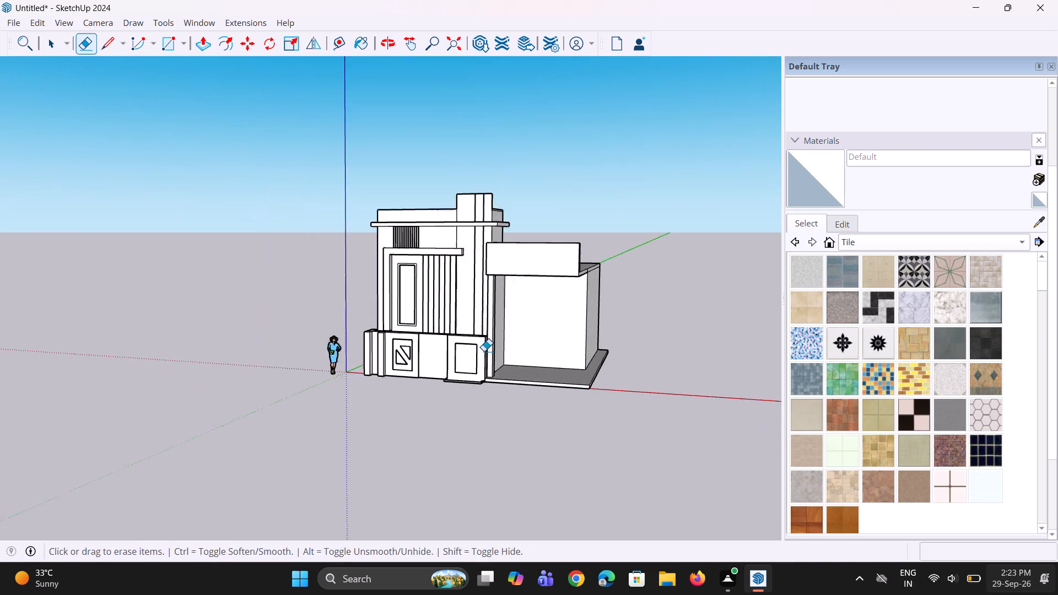
middle_drag(477, 342, 548, 319)
scroll(565, 290, up, 6)
middle_drag(559, 305, 633, 404)
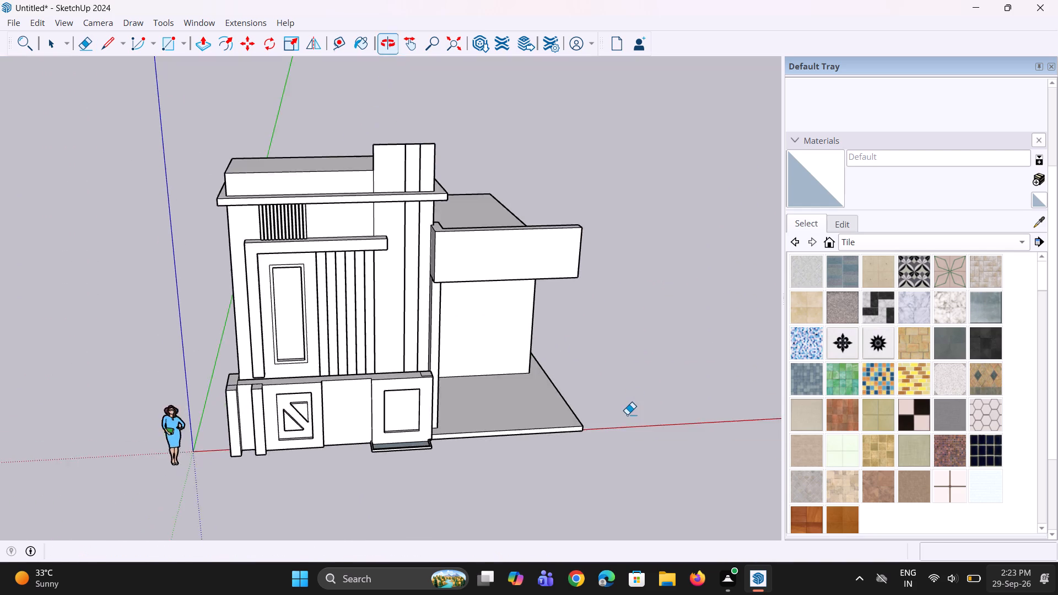
scroll(623, 414, up, 4)
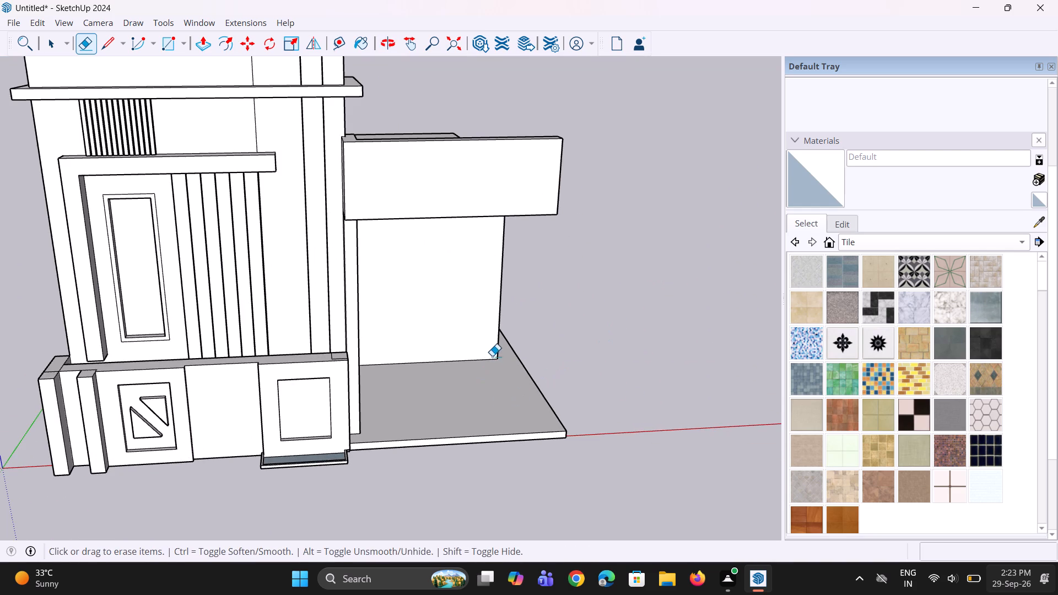
key(l)
click(493, 359)
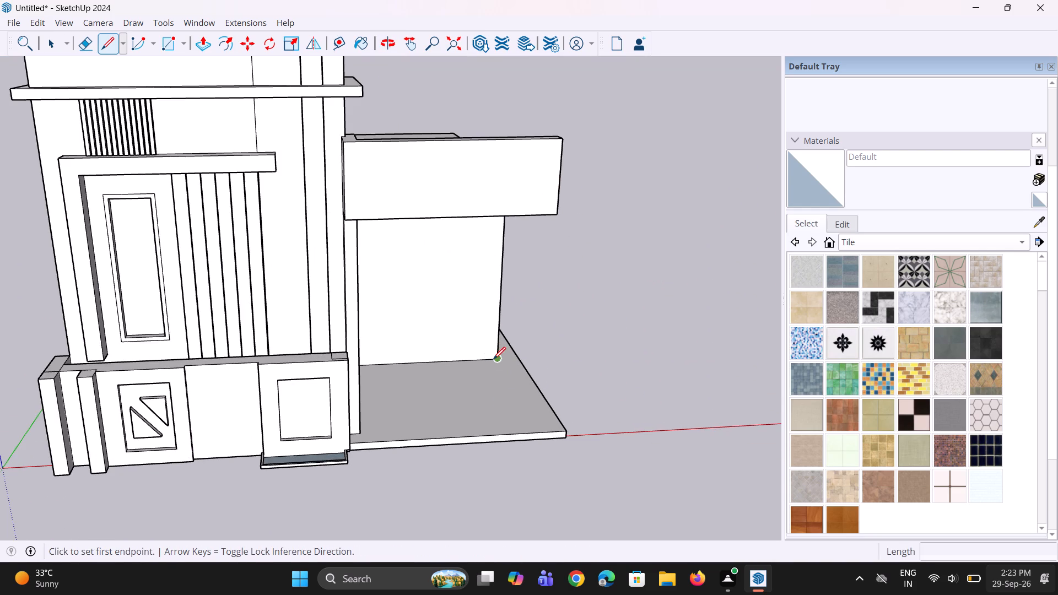
click(534, 429)
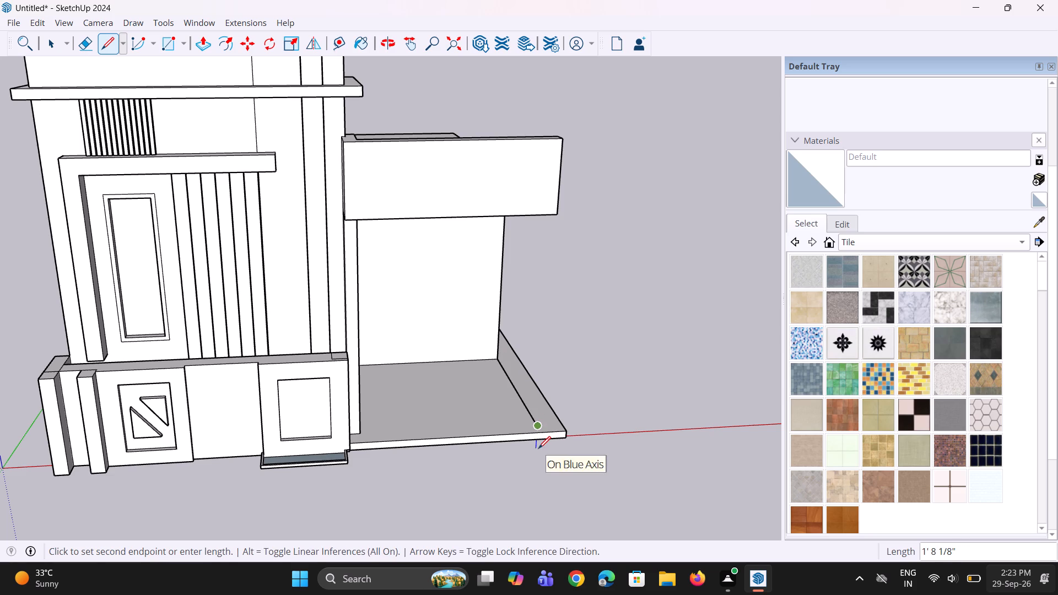
key(space)
Draw a small rectangle on the side-bay floor against the front end of the line.
text(r)
scroll(522, 430, up, 6)
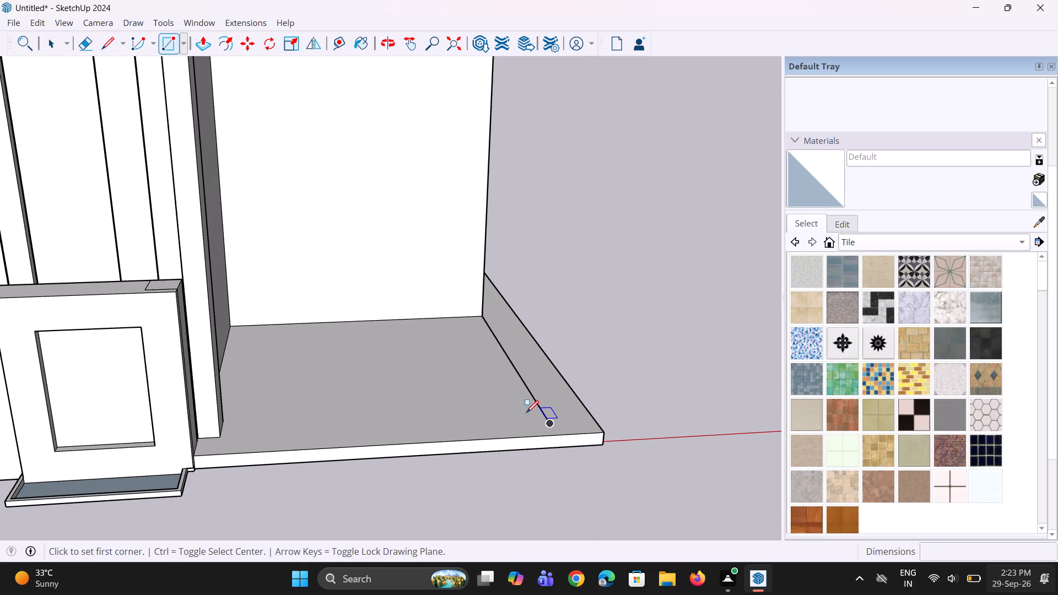
drag(515, 411, 542, 403)
key(space)
Shorten the small floor rectangle by moving its rear edge 4 1/8" toward the slab's front edge.
middle_drag(504, 422, 516, 435)
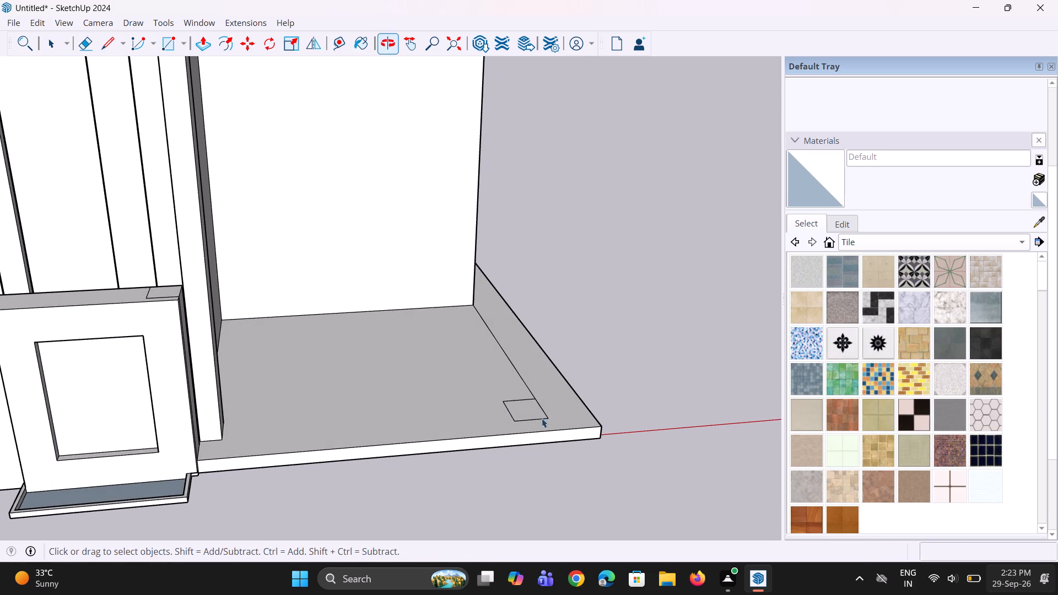
scroll(516, 397, up, 4)
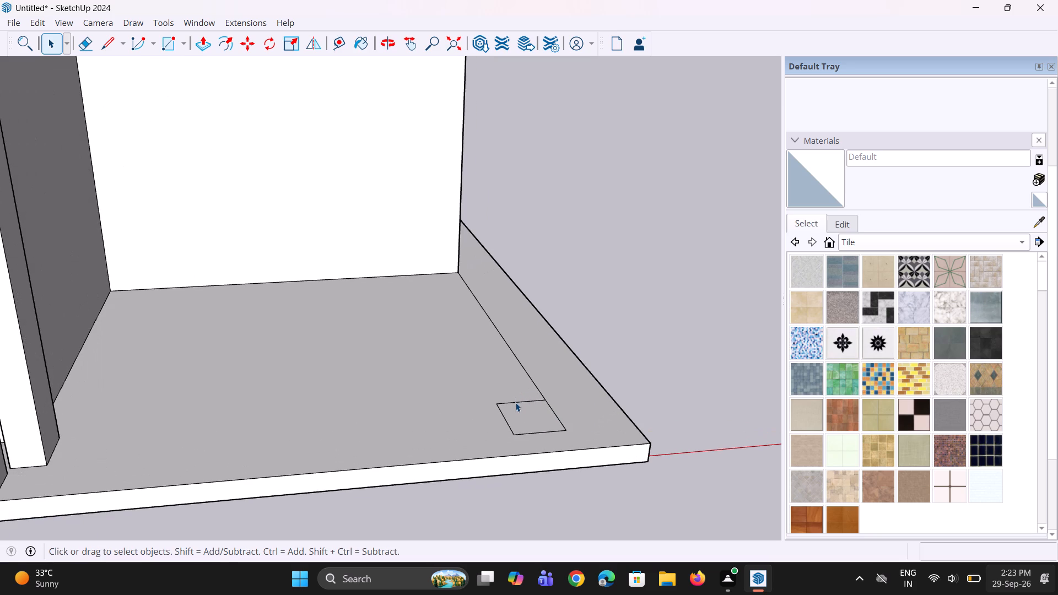
click(515, 402)
middle_drag(505, 411, 562, 452)
scroll(506, 394, up, 4)
key(m)
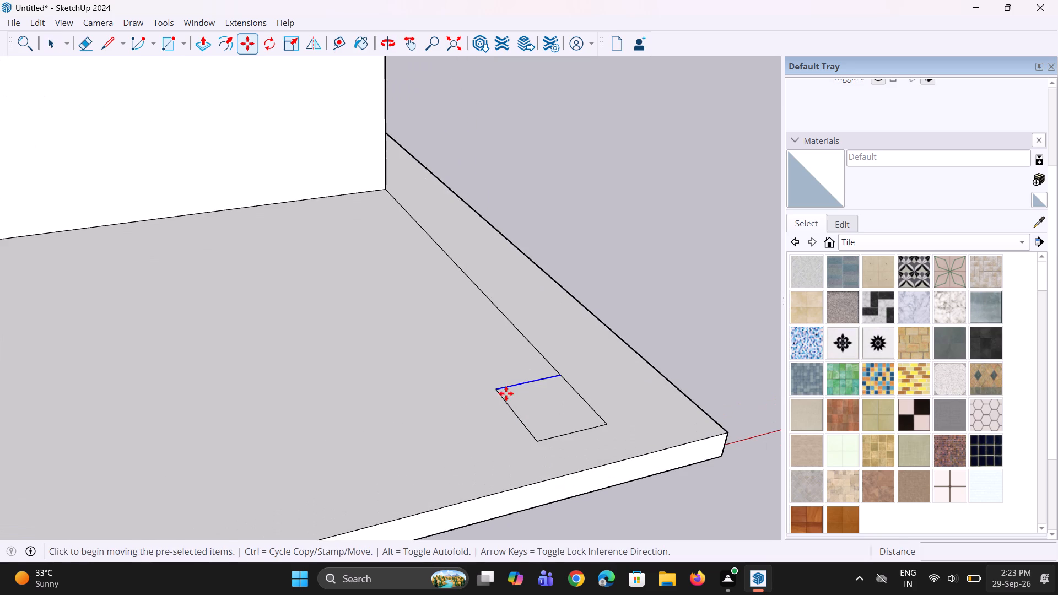
click(495, 388)
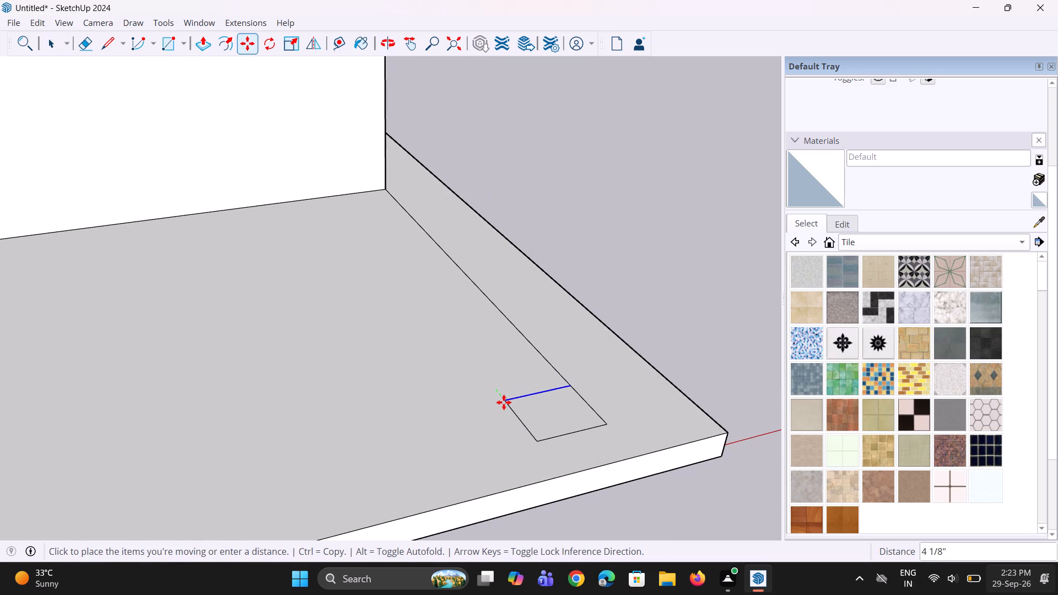
click(504, 402)
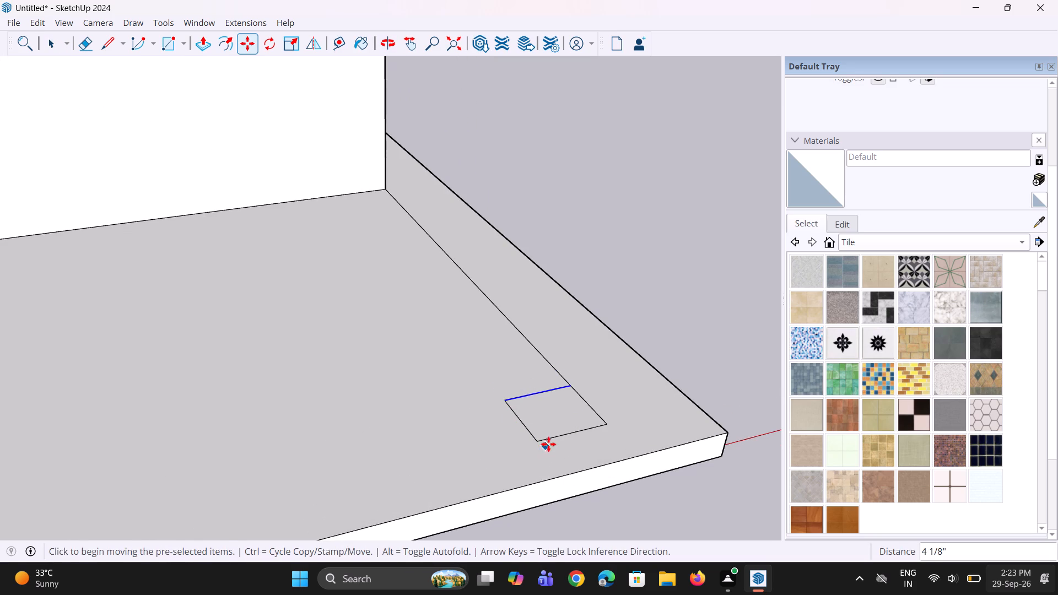
Move the small floor rectangle's front edge slightly back from the slab's front edge.
key(space)
click(547, 439)
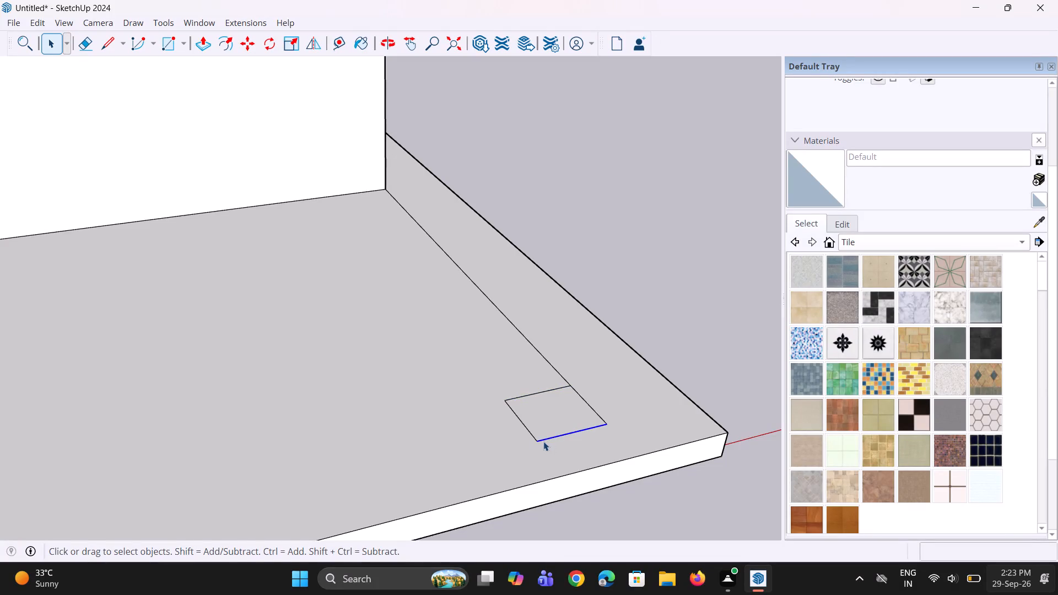
key(m)
click(536, 439)
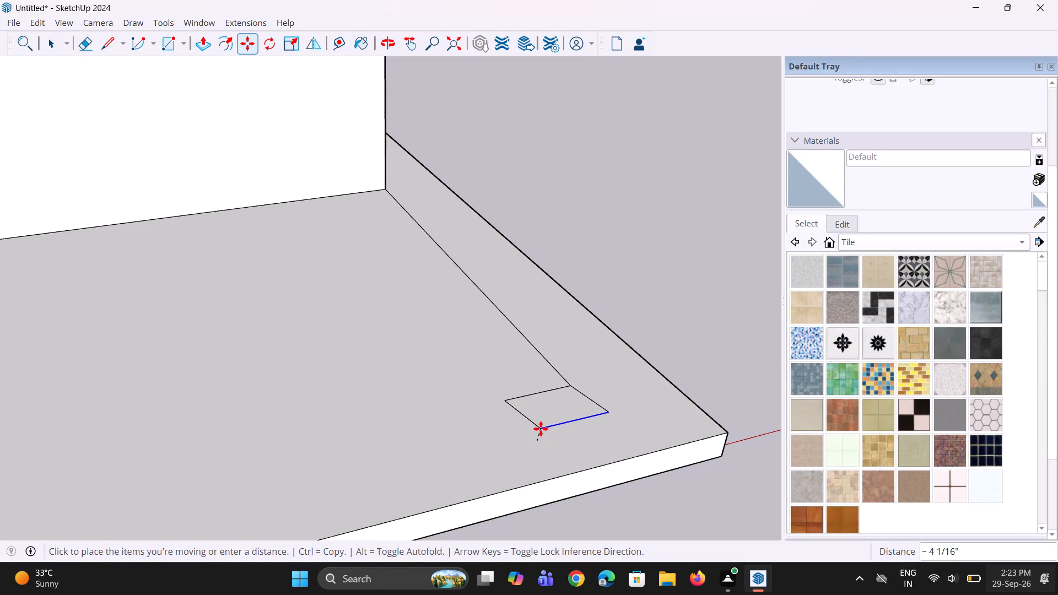
click(537, 431)
key(space)
Extrude the small floor rectangle up to the underside of the side-bay beam to form the second column.
key(p)
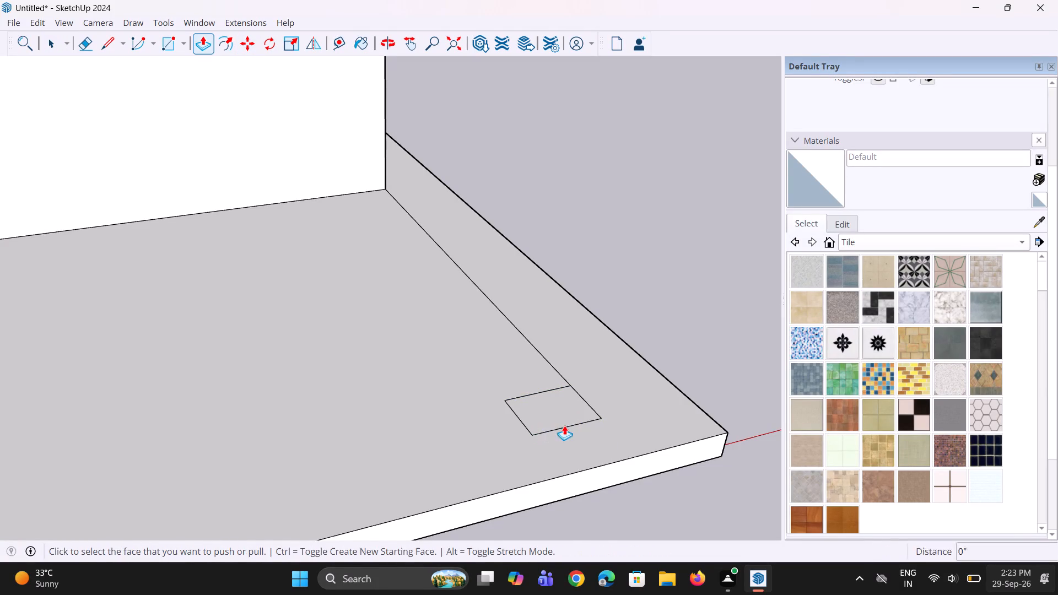
click(566, 410)
scroll(569, 377, down, 13)
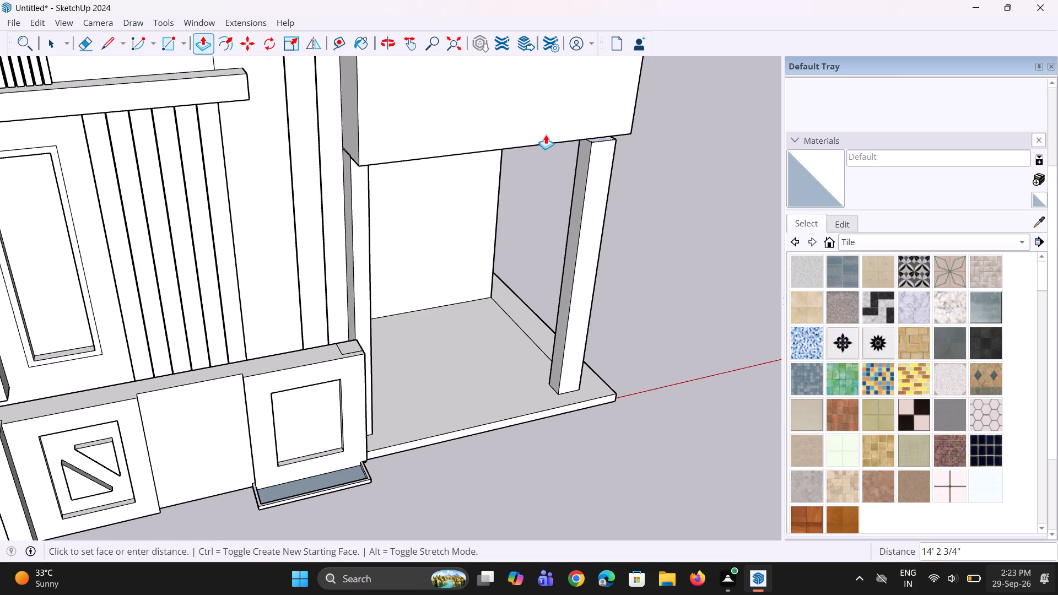
scroll(512, 197, down, 2)
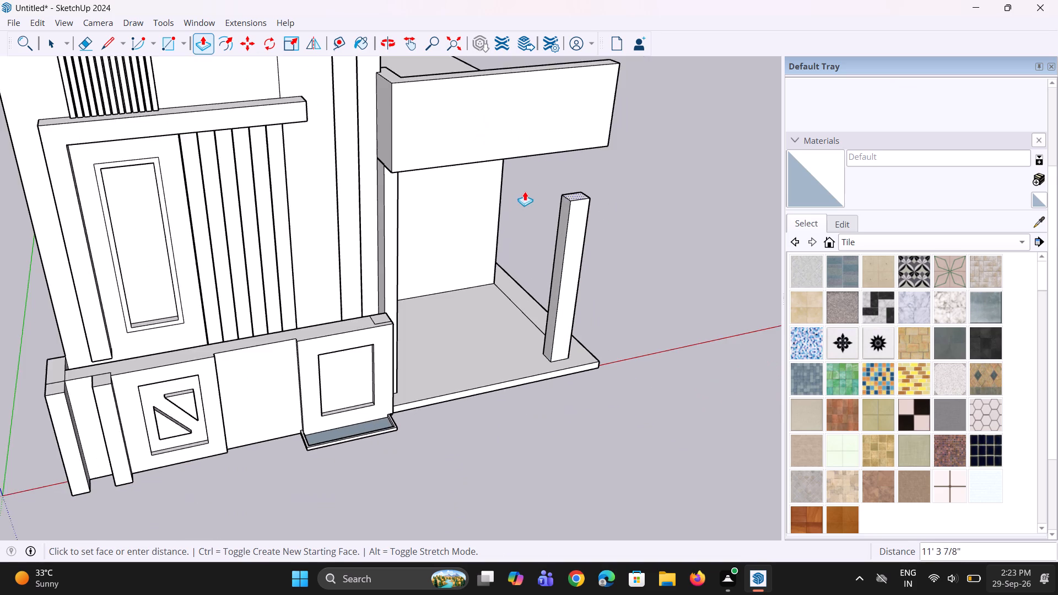
middle_drag(529, 188, 448, 64)
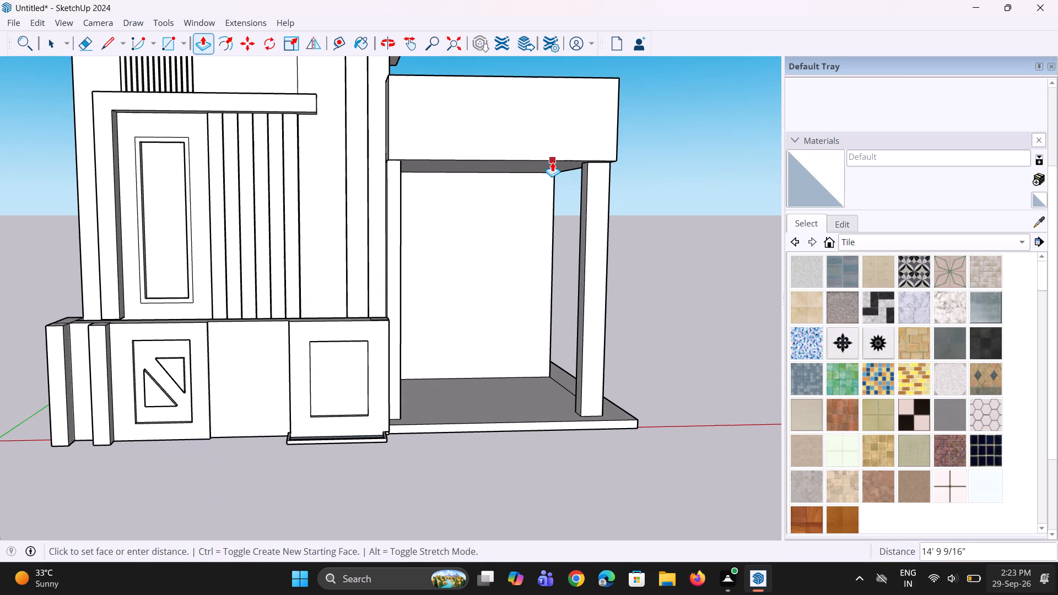
click(552, 162)
Erase the construction line on the bay floor running from the new column's base to the back wall's outer corner.
scroll(530, 238, down, 3)
middle_drag(536, 254, 538, 402)
scroll(613, 302, up, 2)
middle_drag(606, 306, 289, 303)
key(space)
key(e)
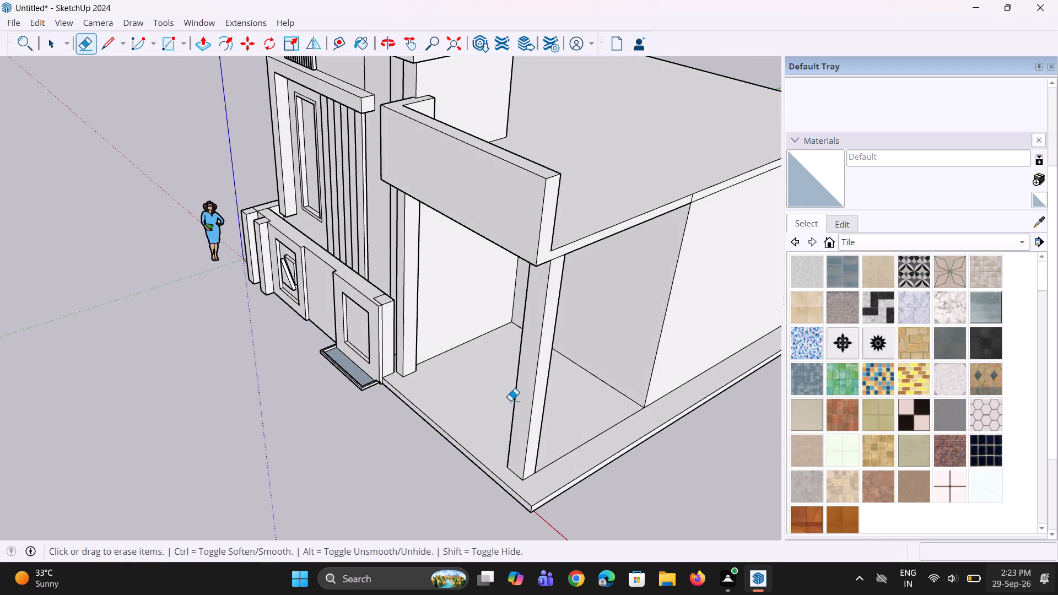
click(582, 442)
Narrow the new side-bay column by pushing its inner side face in 3 7/16".
scroll(582, 441, down, 6)
middle_drag(578, 439, 586, 436)
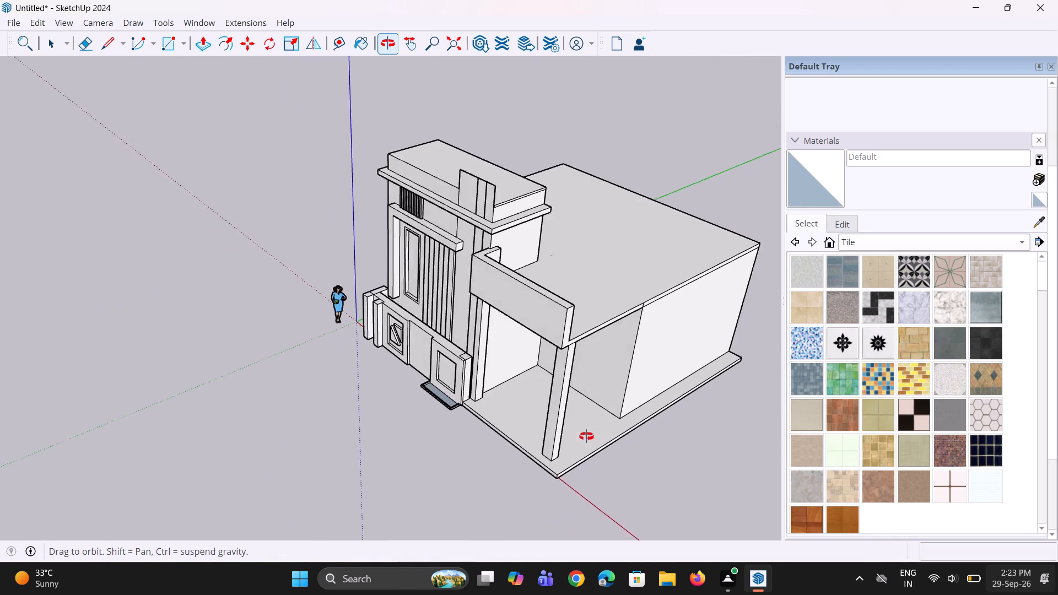
middle_drag(586, 436, 698, 416)
scroll(485, 415, down, 2)
middle_drag(493, 414, 650, 374)
scroll(597, 309, up, 6)
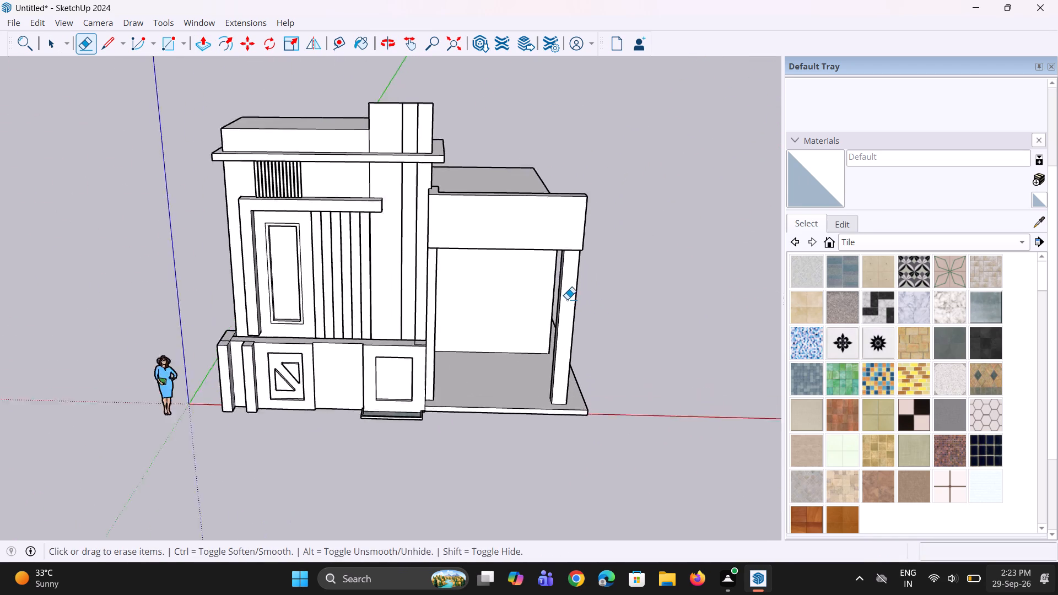
middle_drag(566, 300, 586, 306)
scroll(569, 291, up, 6)
key(space)
middle_drag(544, 291, 621, 295)
key(p)
scroll(563, 275, up, 3)
click(553, 258)
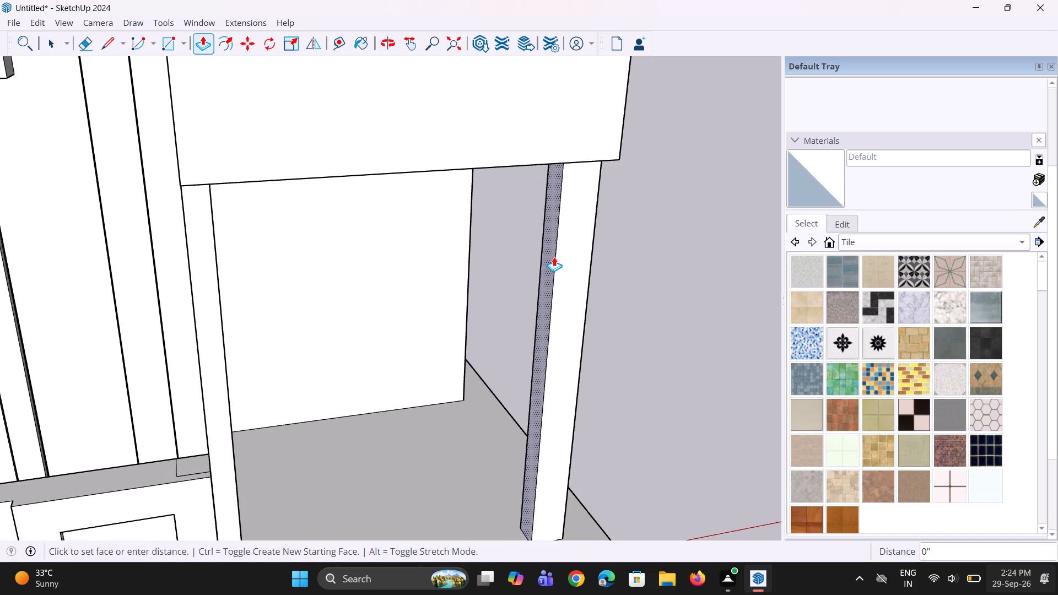
click(561, 254)
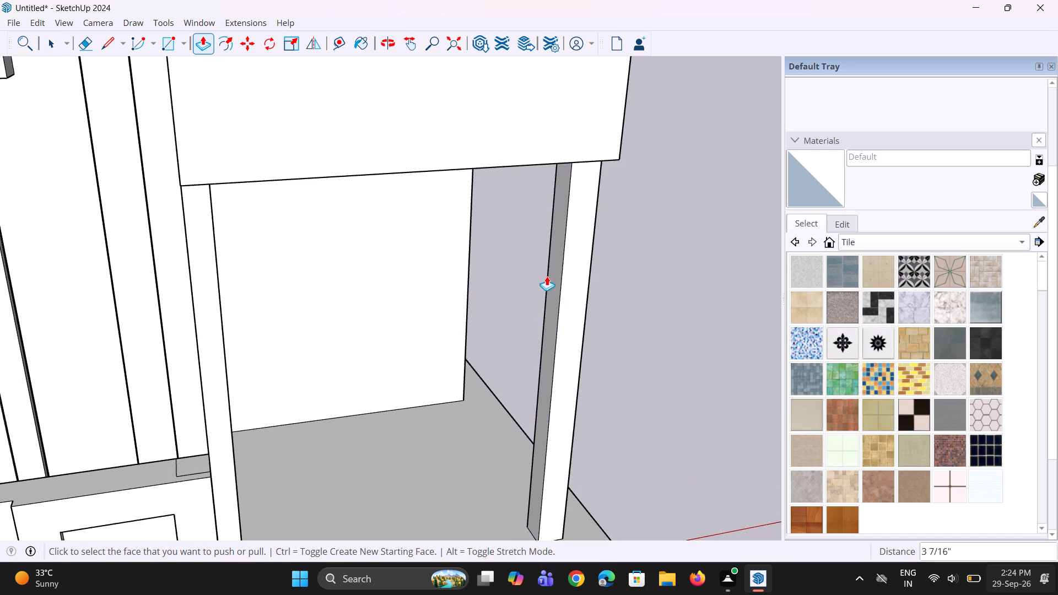
key(space)
key(space)
click(641, 294)
Examine the side bay, its new column and the adjoining low front wall from several angles.
scroll(546, 340, down, 3)
middle_drag(607, 277, 567, 215)
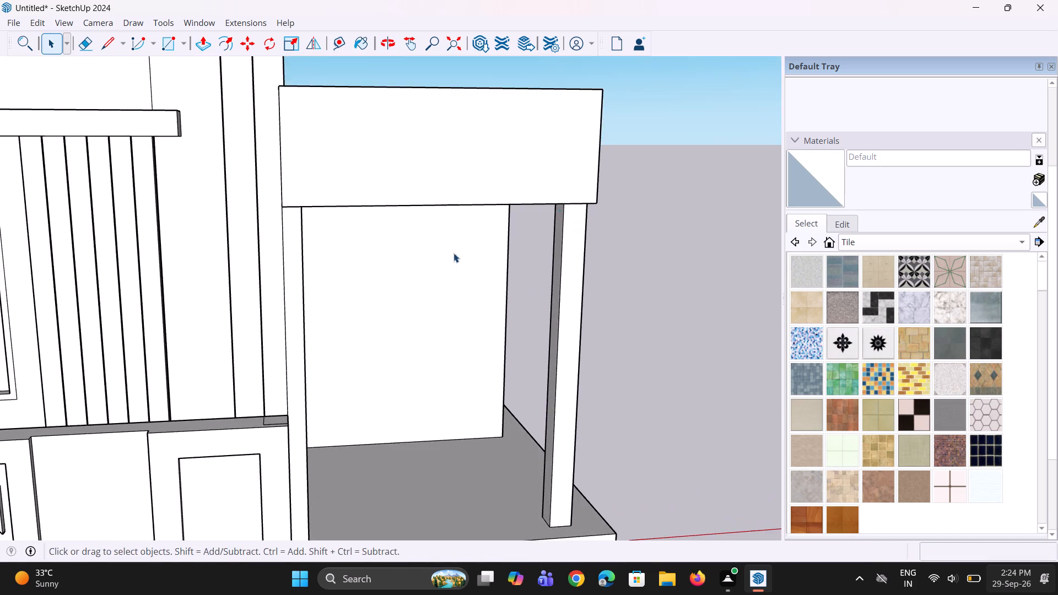
scroll(443, 256, down, 4)
middle_drag(476, 355, 500, 350)
scroll(454, 421, up, 3)
middle_drag(387, 416, 392, 467)
scroll(288, 460, up, 2)
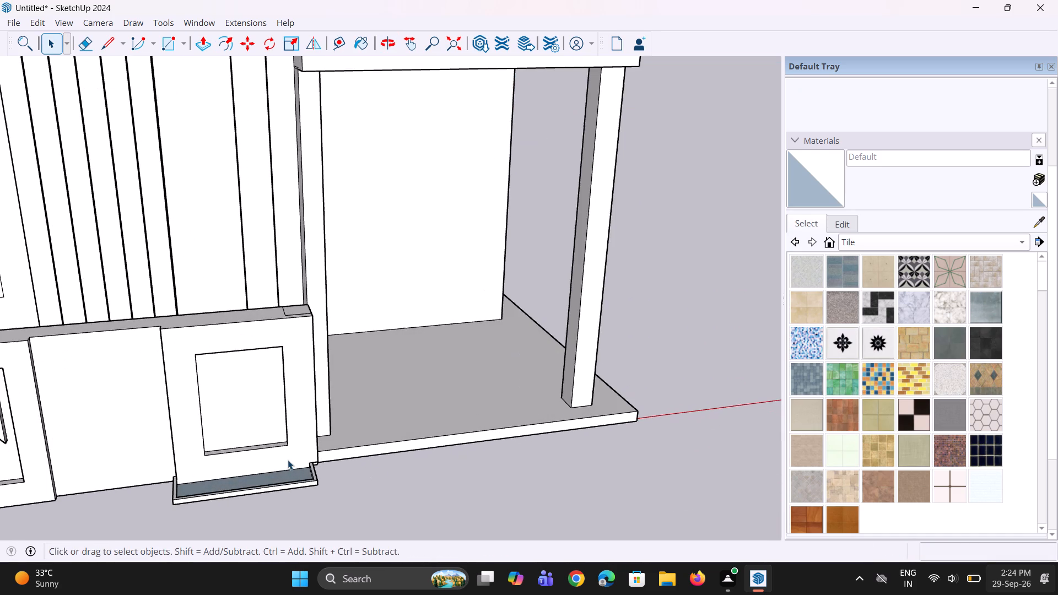
middle_drag(332, 447, 334, 480)
scroll(335, 391, up, 2)
middle_drag(335, 391, 418, 496)
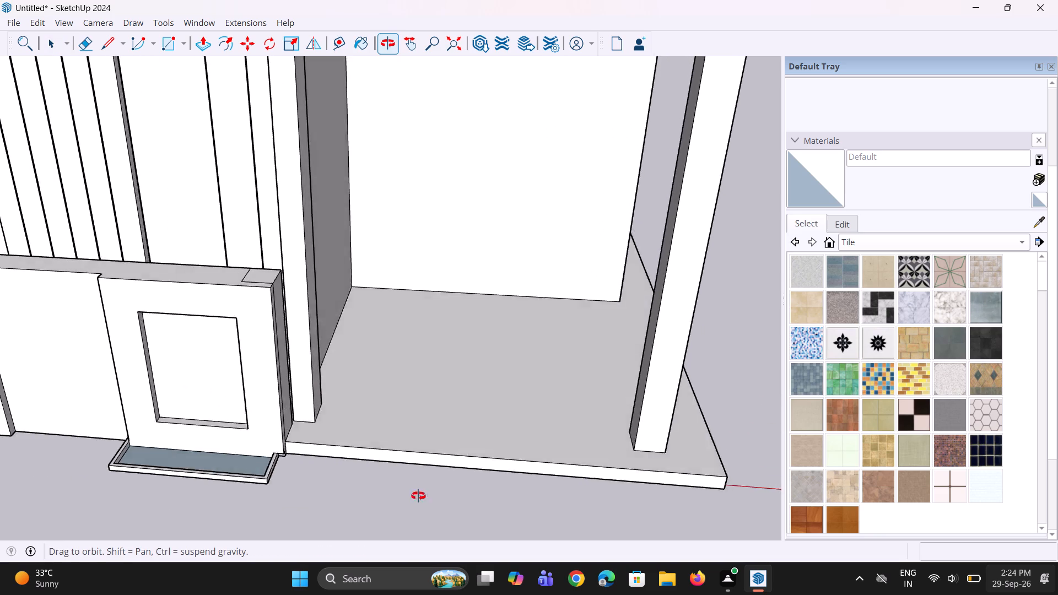
middle_drag(418, 496, 436, 506)
scroll(506, 577, down, 2)
scroll(411, 421, down, 7)
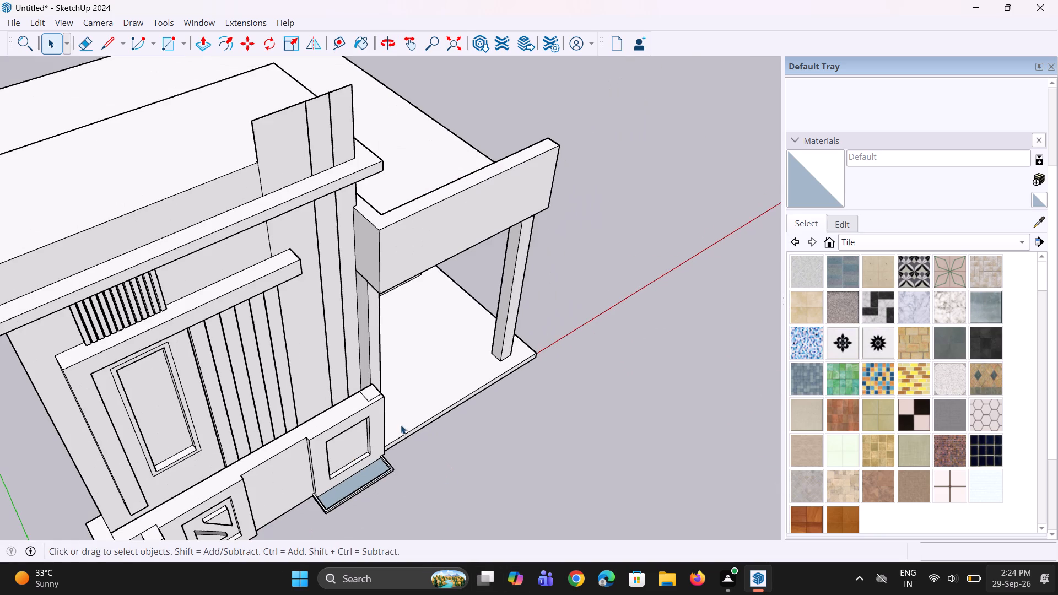
middle_drag(401, 434, 392, 388)
scroll(363, 386, down, 4)
middle_drag(444, 414, 346, 290)
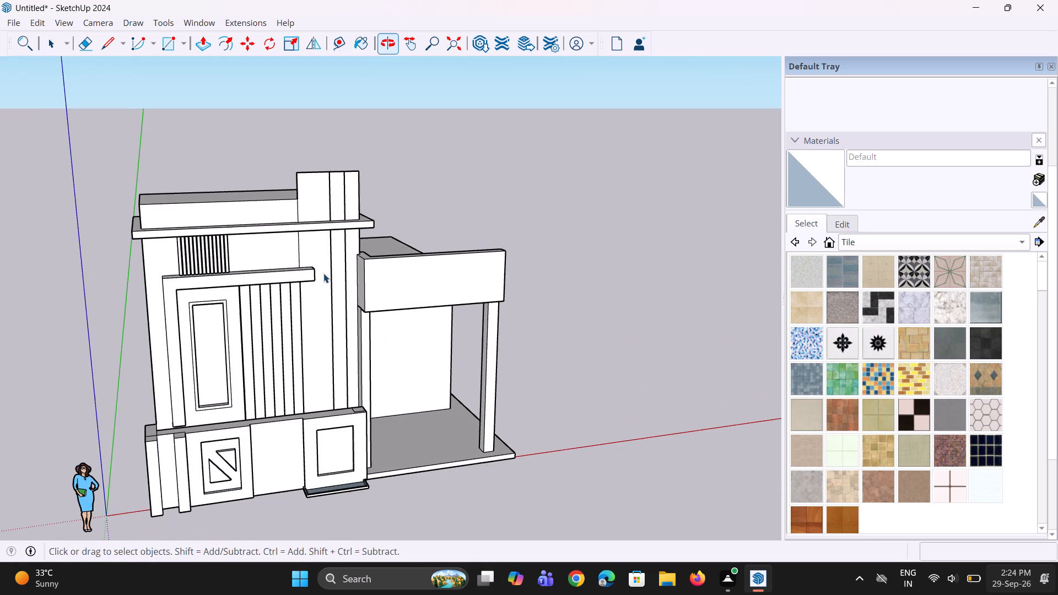
Erase the two leftover edges of the small rectangle on top of the low front wall's end beside the side bay.
middle_drag(38, 26, 53, 163)
scroll(274, 466, up, 5)
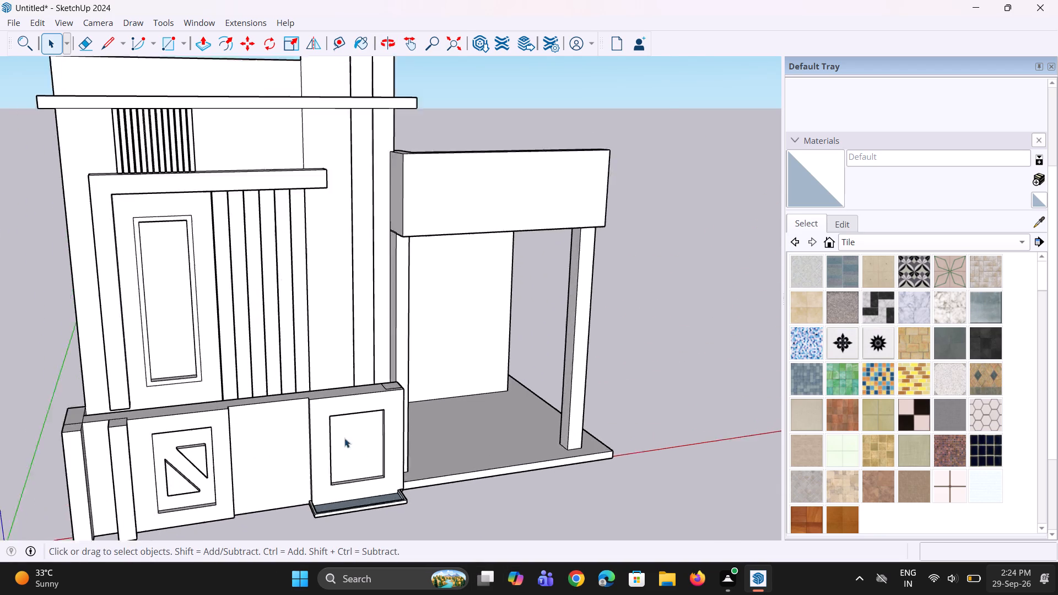
scroll(344, 438, up, 1)
key(e)
middle_drag(330, 431, 342, 507)
scroll(395, 347, up, 6)
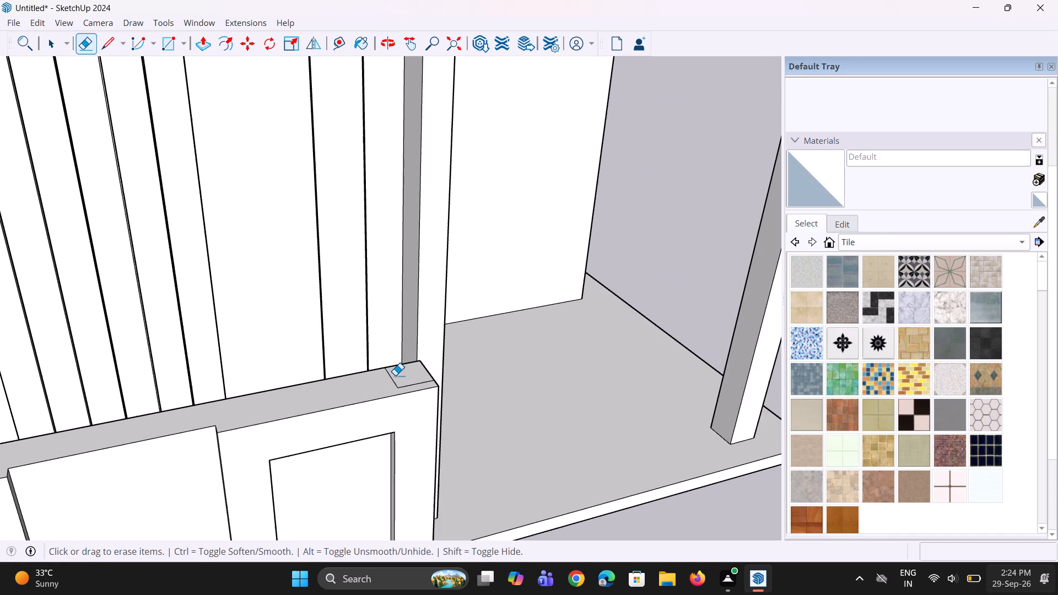
click(391, 379)
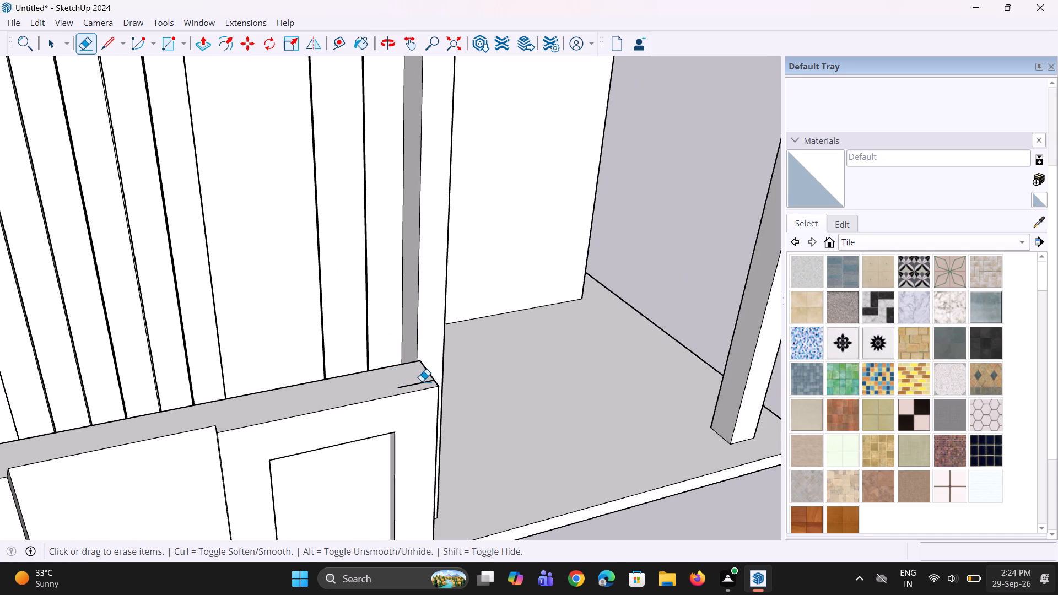
click(422, 383)
Review the whole front elevation and side bay from several angles.
scroll(376, 380, down, 12)
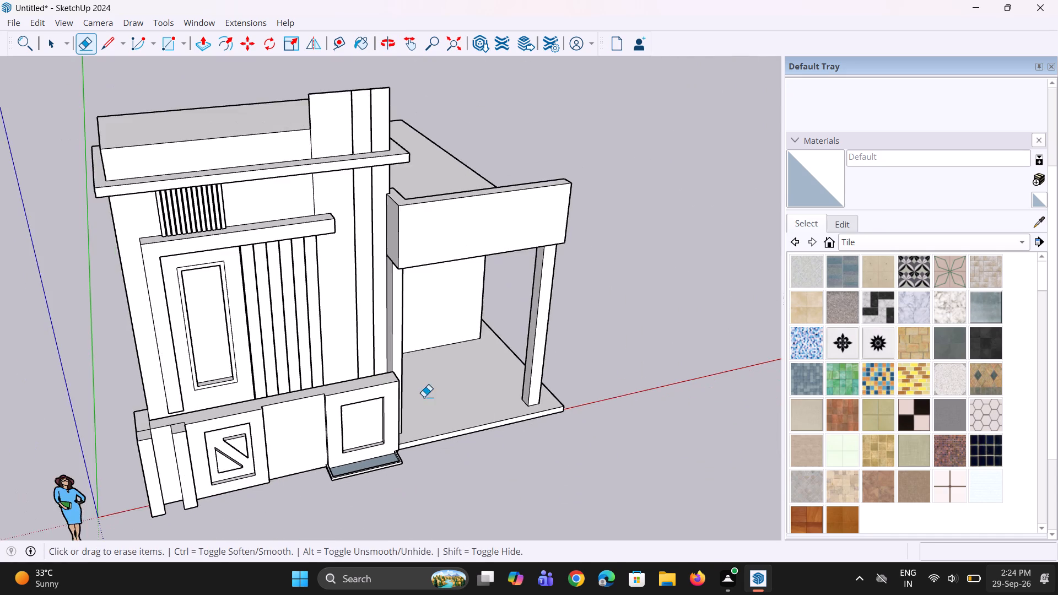
middle_drag(499, 387, 358, 343)
scroll(410, 429, down, 4)
middle_drag(441, 454, 383, 422)
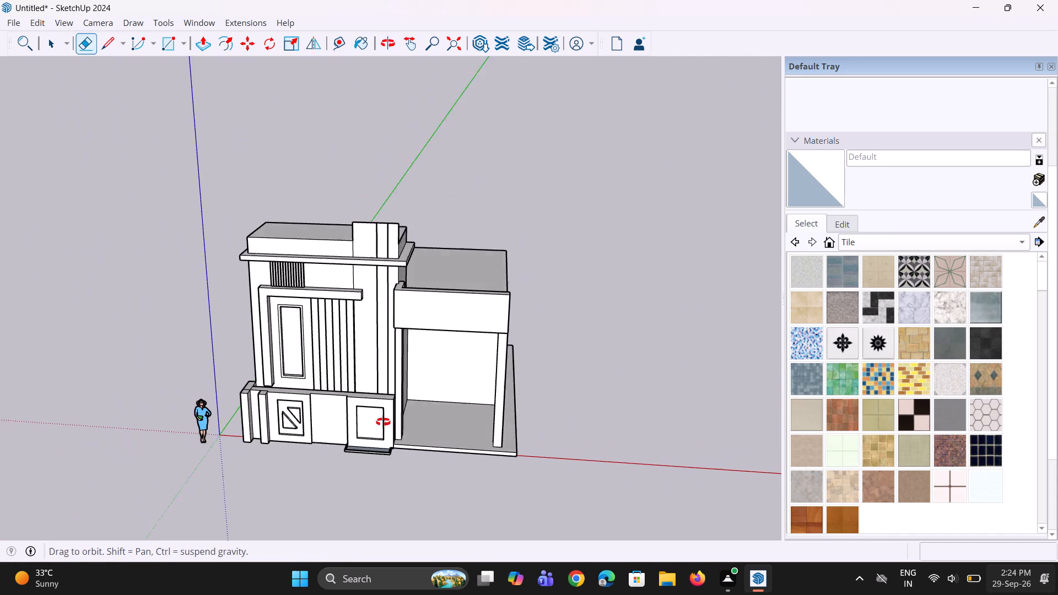
middle_drag(383, 422, 355, 410)
middle_drag(447, 453, 478, 454)
scroll(448, 429, up, 3)
middle_drag(451, 440, 520, 449)
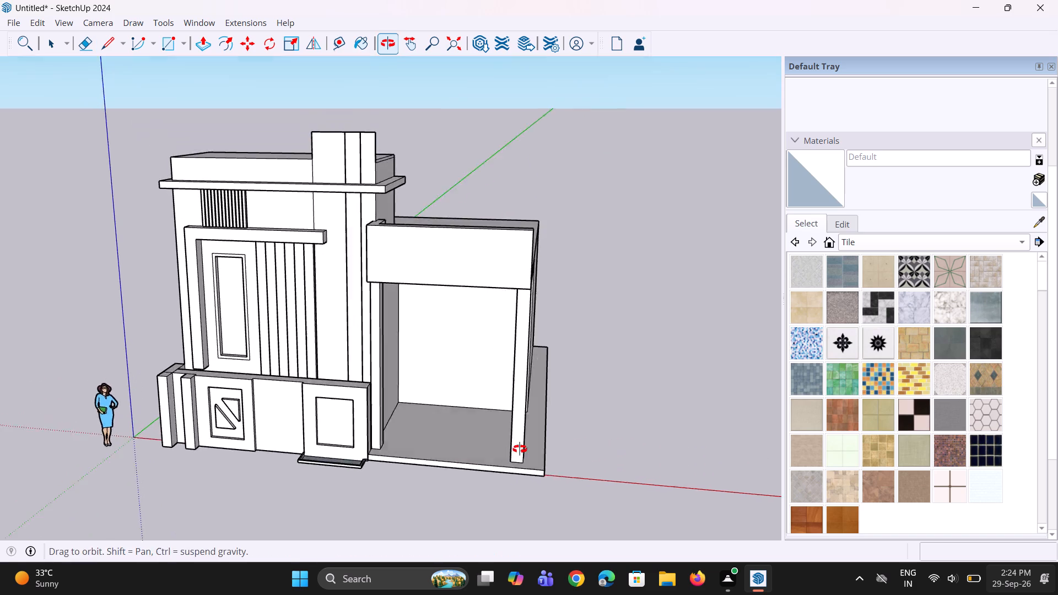
middle_drag(520, 449, 525, 446)
key(space)
Import the Group_446 slatted railing model from Downloads and place it on the open ground beside the side bay.
click(17, 30)
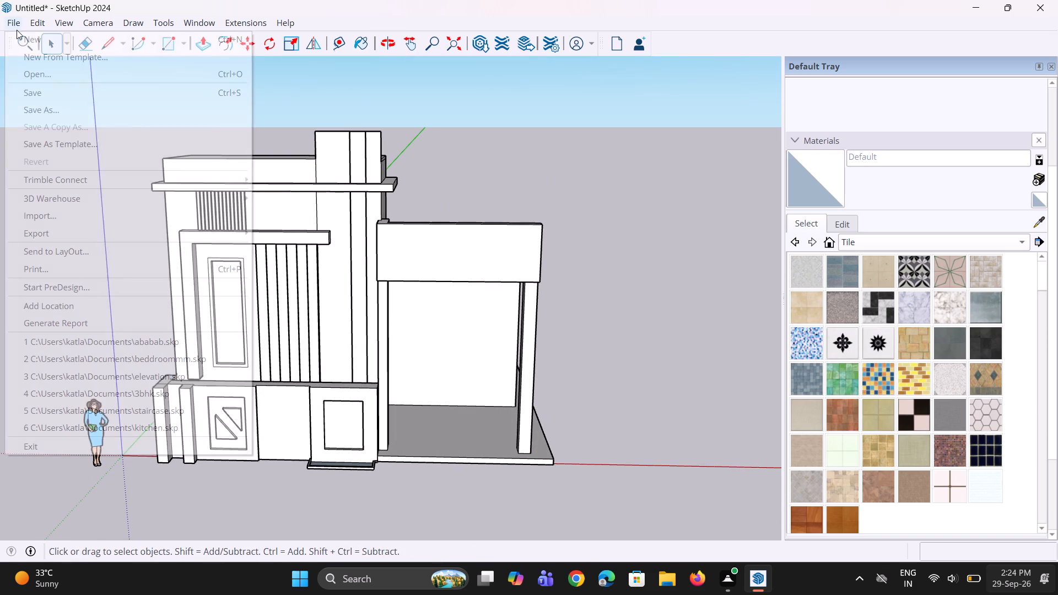
click(56, 223)
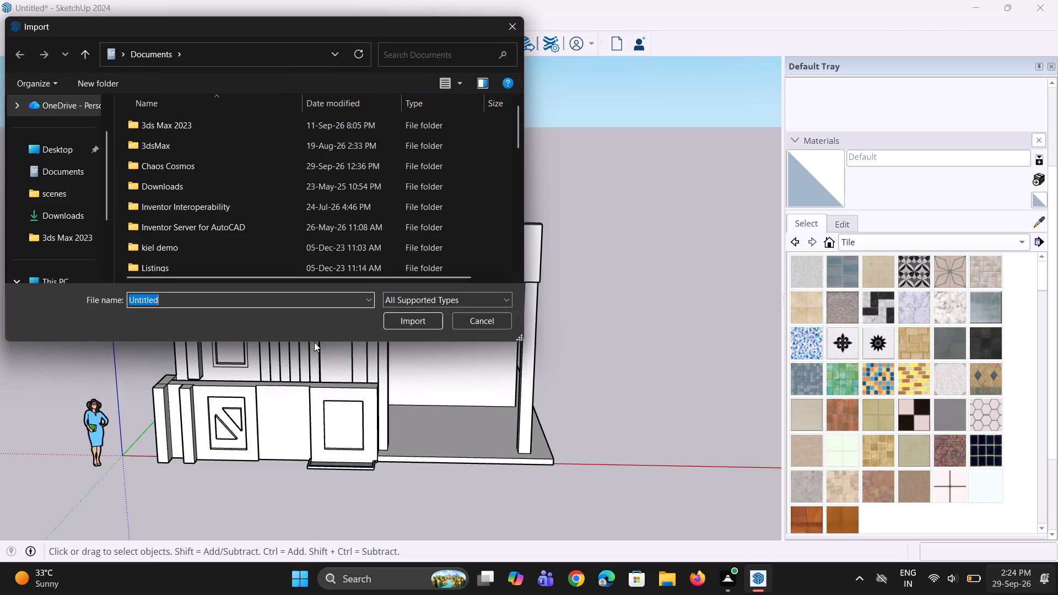
scroll(302, 402, down, 1)
scroll(510, 441, down, 1)
middle_drag(512, 442, 384, 451)
click(74, 218)
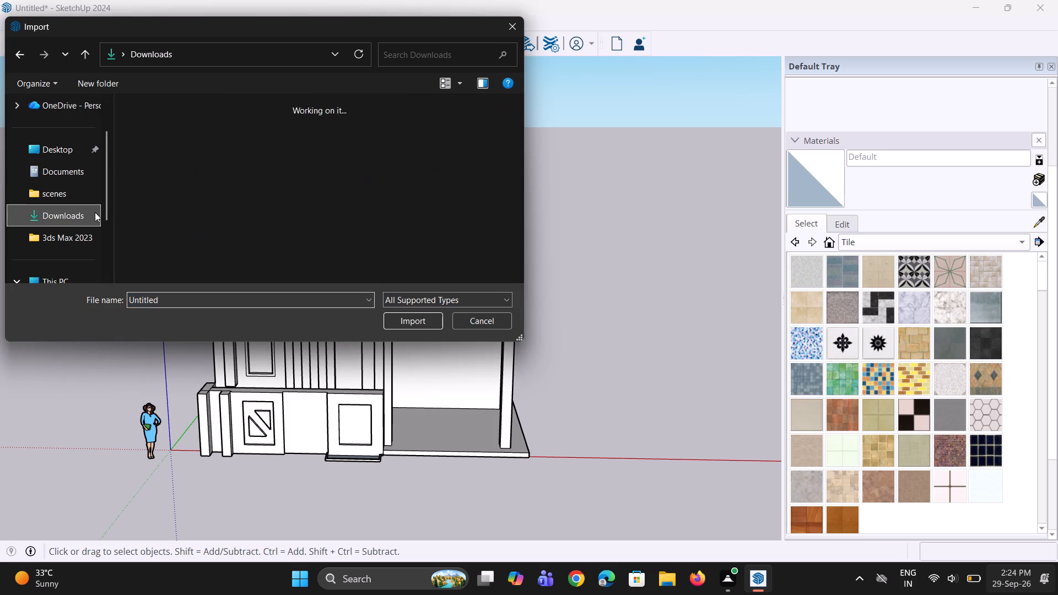
scroll(230, 209, down, 4)
scroll(237, 201, up, 2)
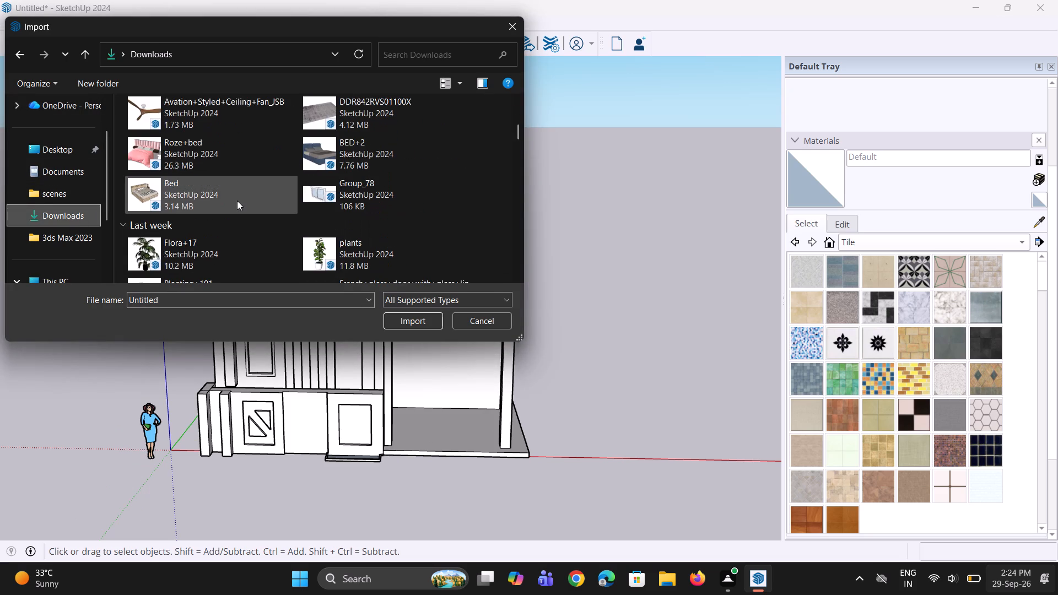
scroll(237, 201, up, 2)
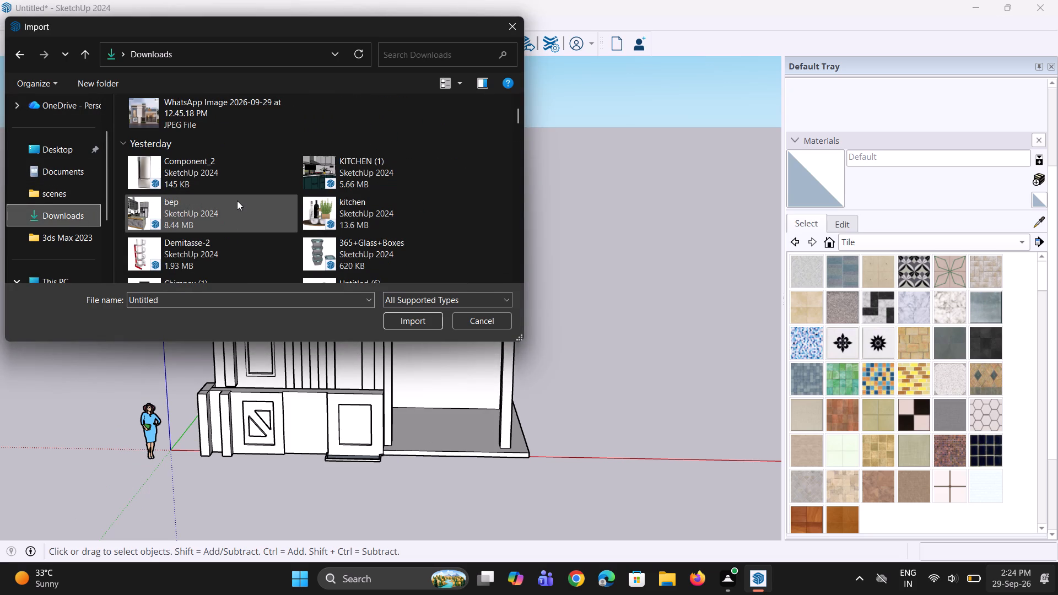
scroll(237, 201, down, 2)
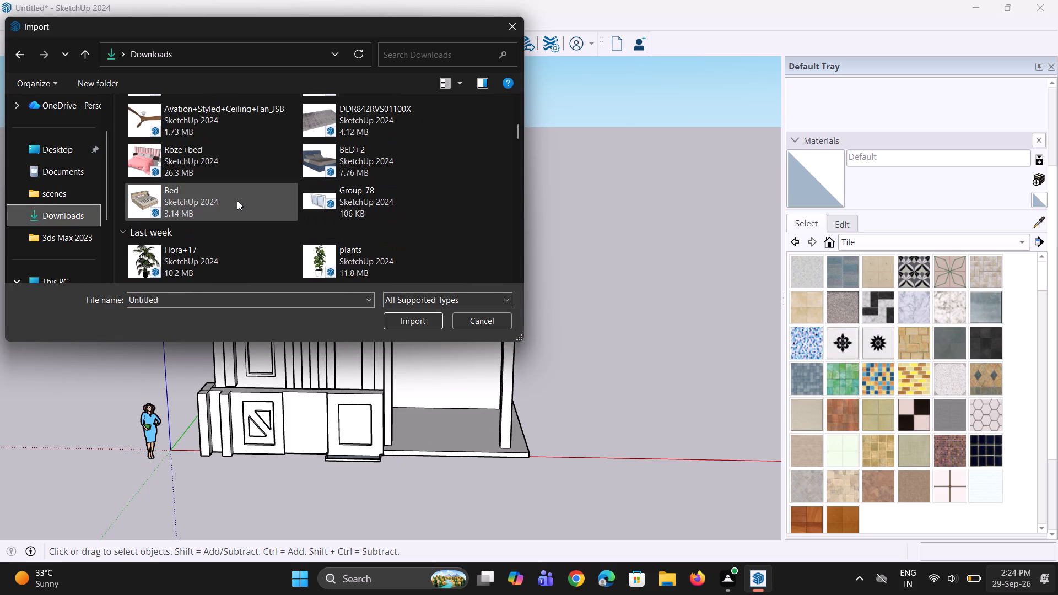
scroll(237, 201, down, 3)
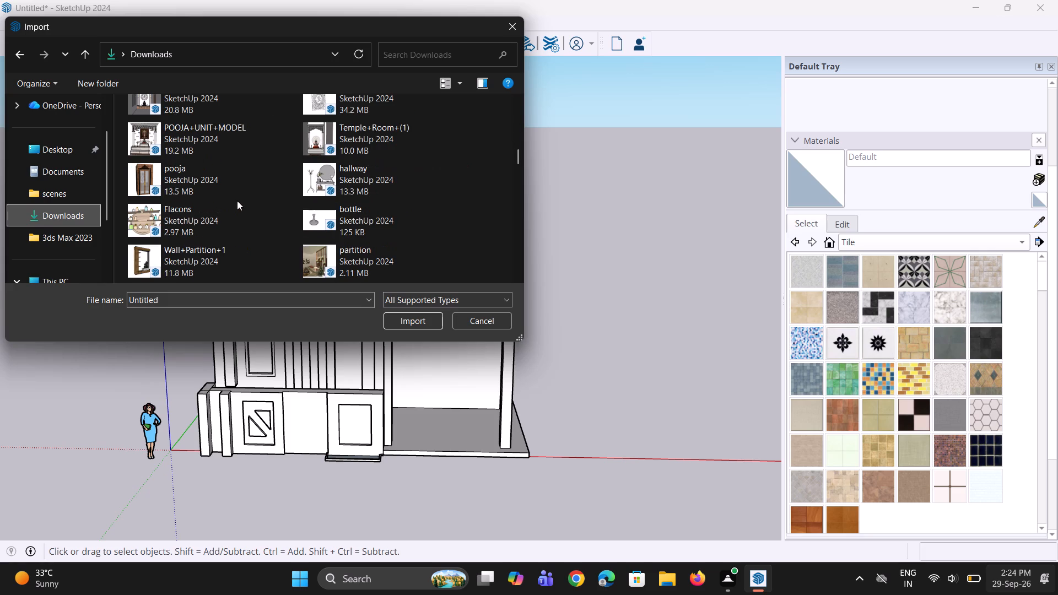
scroll(237, 201, up, 3)
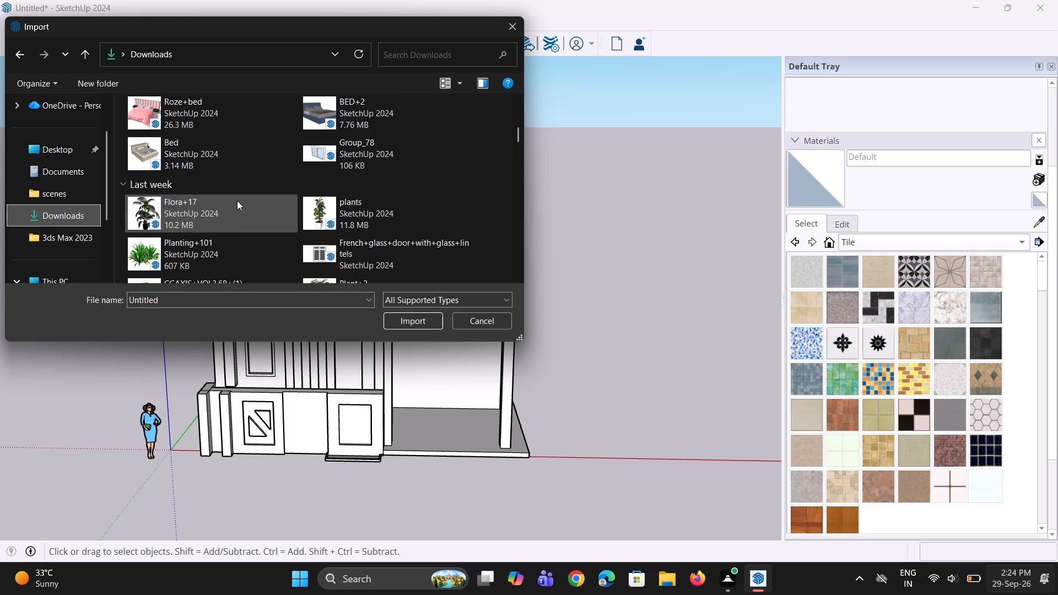
scroll(237, 201, down, 1)
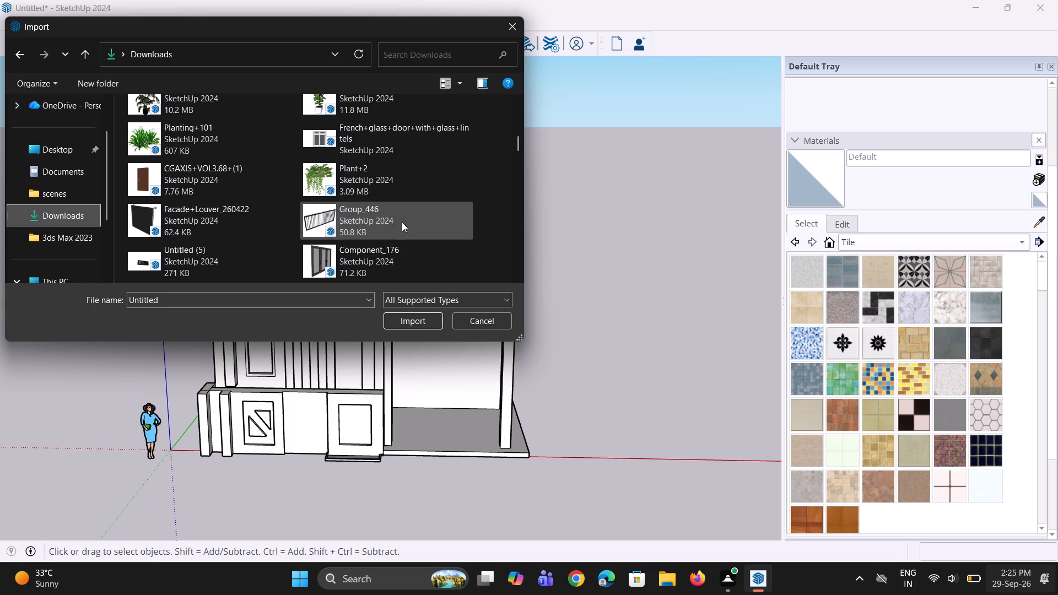
scroll(342, 206, up, 1)
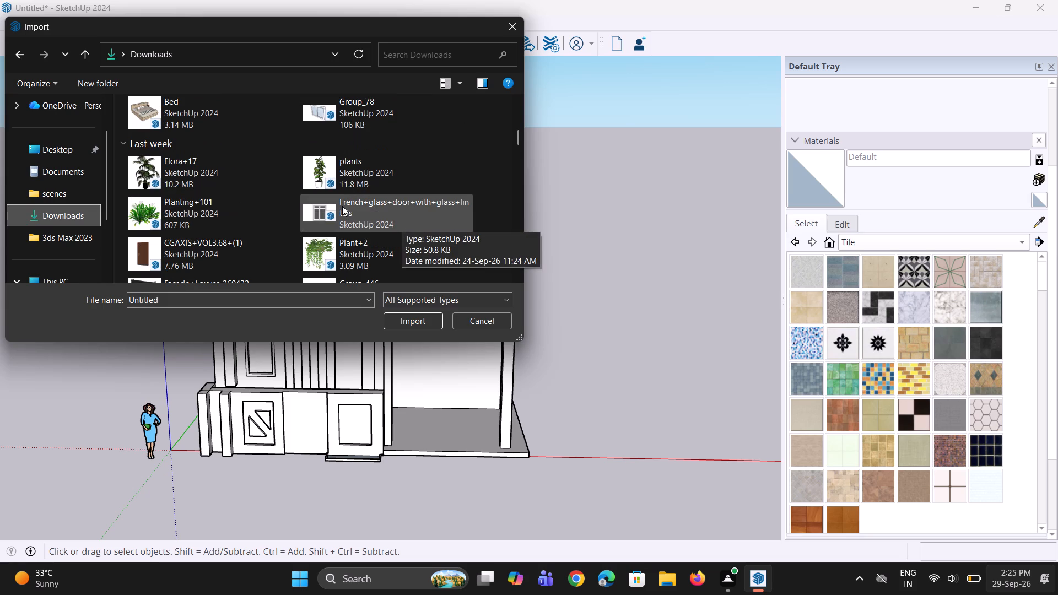
scroll(342, 206, up, 1)
scroll(334, 206, down, 2)
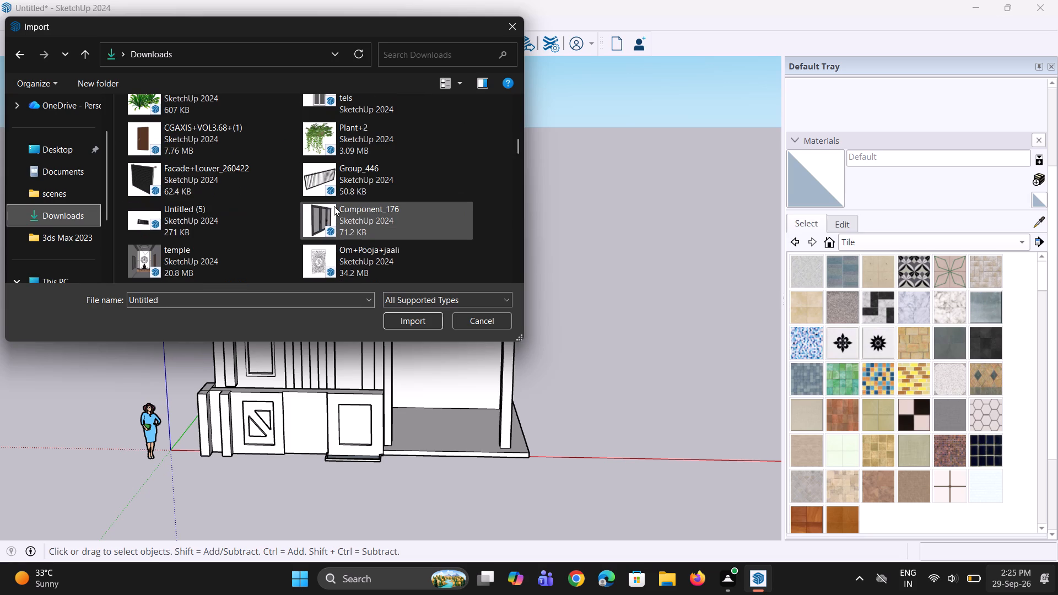
click(208, 188)
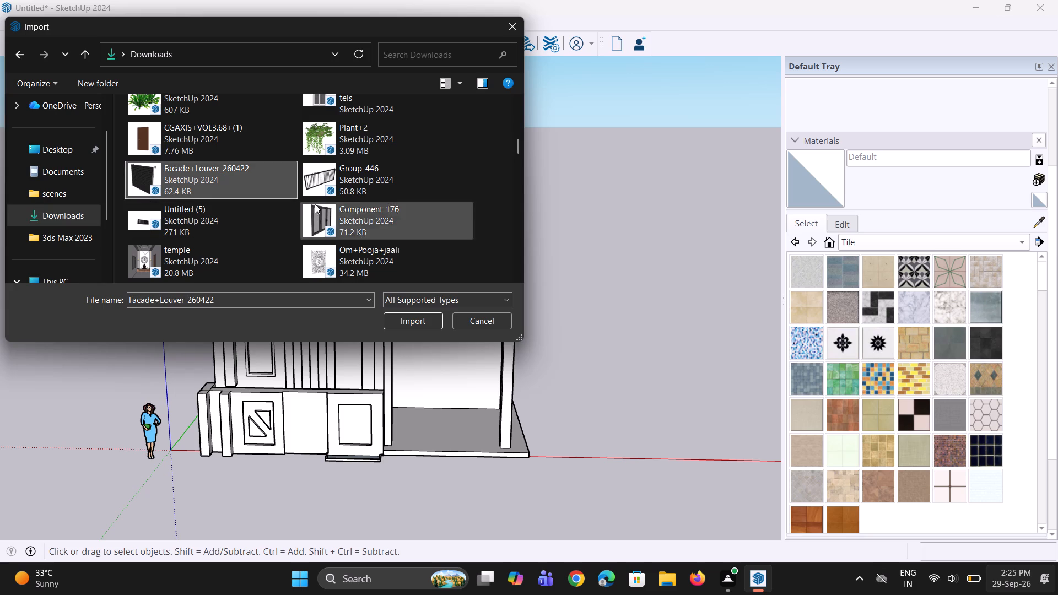
click(325, 179)
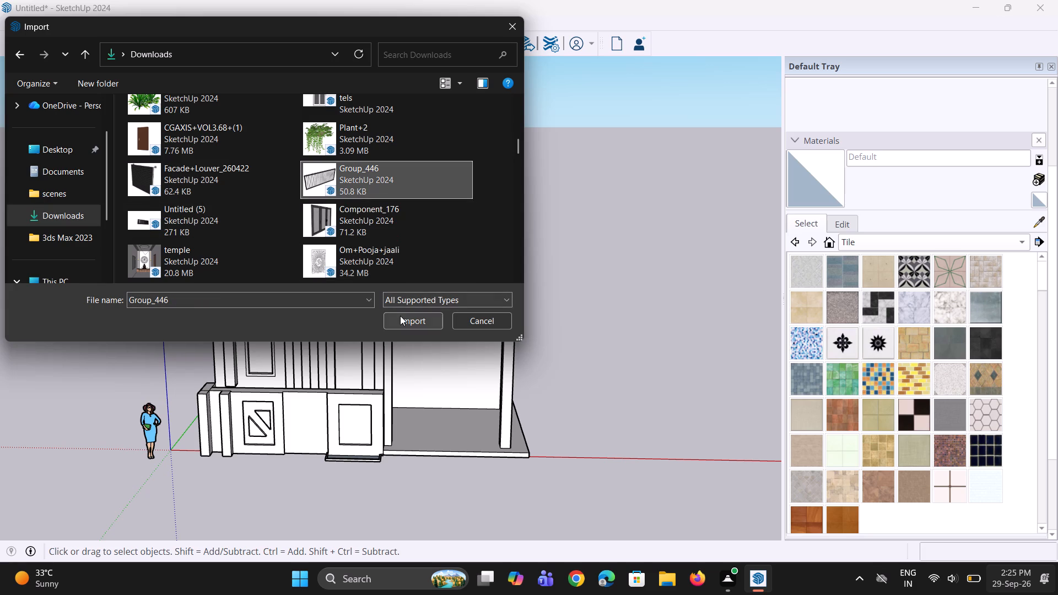
click(400, 316)
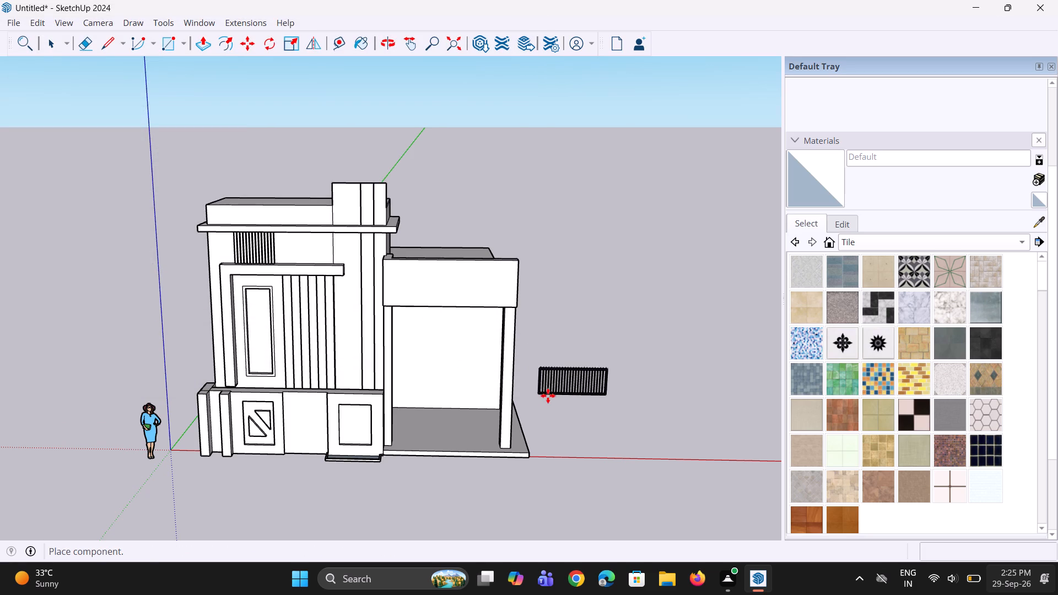
click(582, 403)
middle_drag(540, 372, 469, 364)
scroll(598, 399, up, 1)
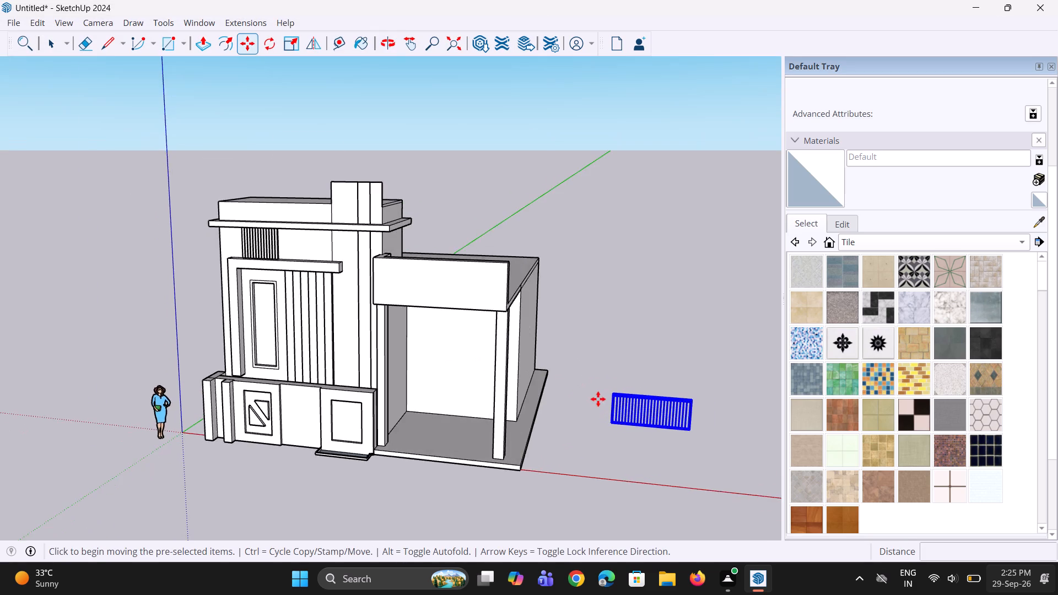
scroll(598, 399, up, 5)
key(space)
key(space)
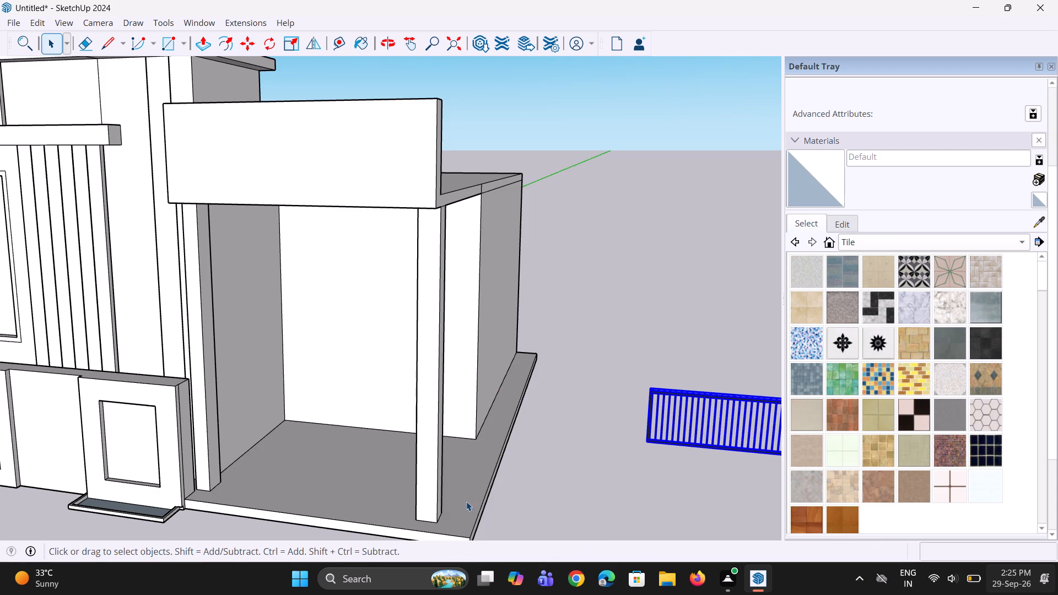
Push the side bay floor slab's outer side face in 1' 8 7/8" to meet the bay's side wall.
middle_drag(519, 452, 538, 458)
scroll(529, 429, up, 3)
middle_drag(528, 430, 543, 452)
scroll(489, 432, up, 3)
middle_drag(489, 432, 498, 432)
middle_drag(496, 429, 472, 397)
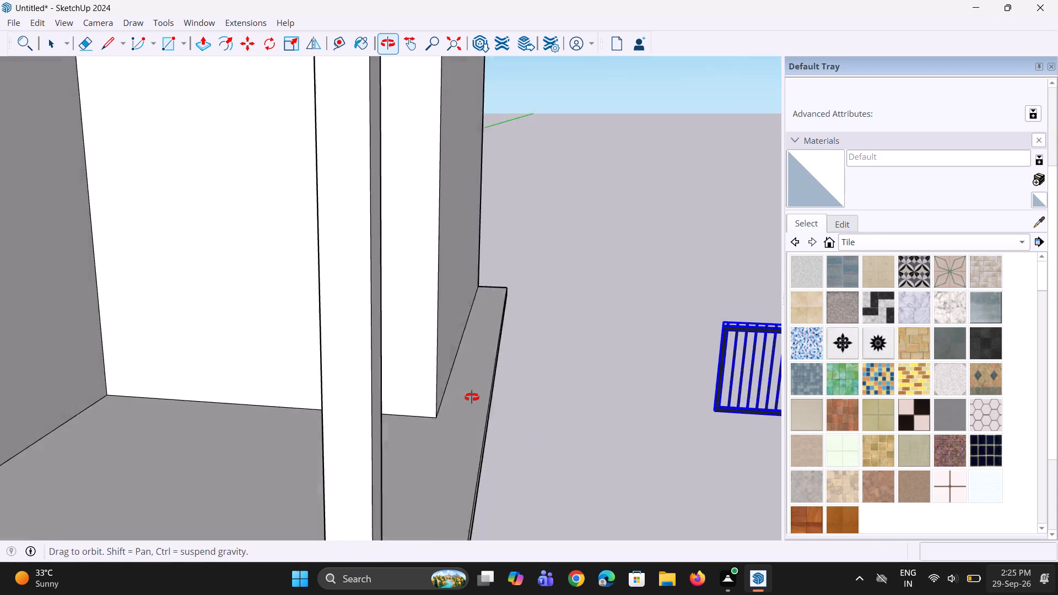
middle_drag(472, 397, 439, 381)
scroll(423, 376, down, 5)
middle_drag(479, 443, 432, 437)
scroll(417, 454, up, 3)
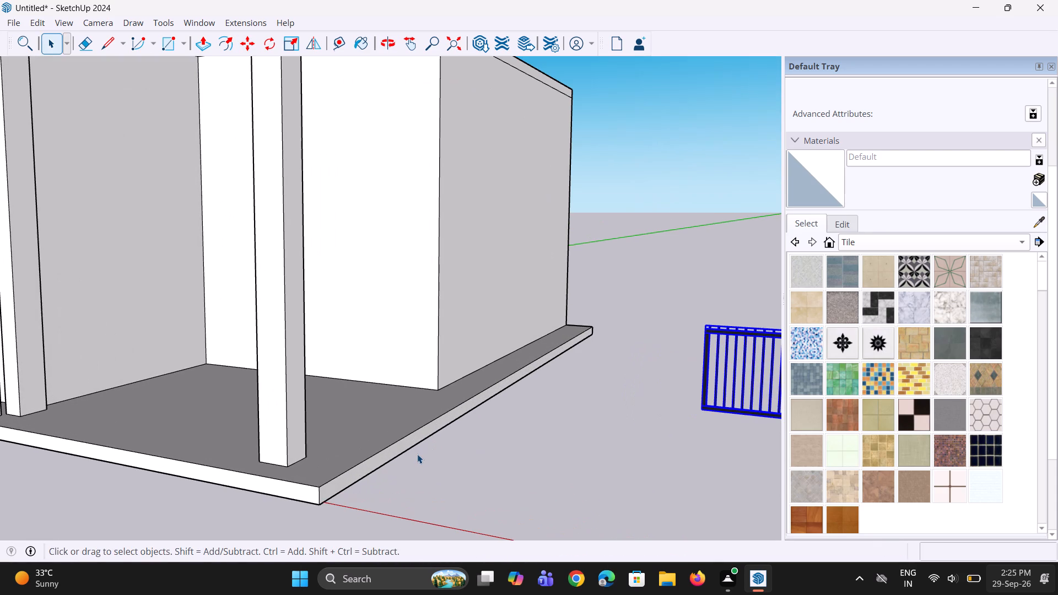
key(p)
click(410, 434)
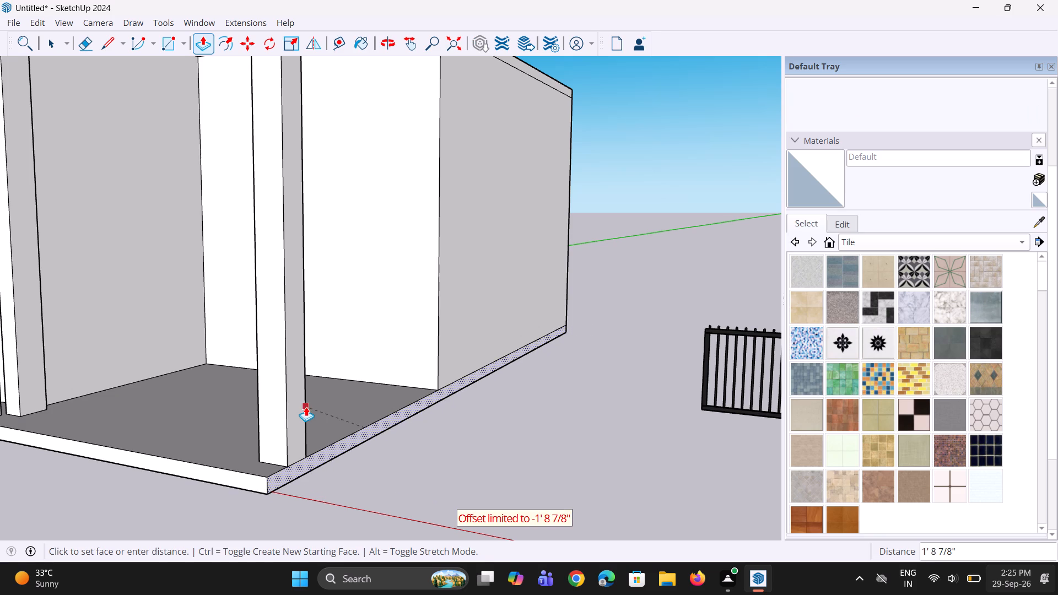
click(306, 407)
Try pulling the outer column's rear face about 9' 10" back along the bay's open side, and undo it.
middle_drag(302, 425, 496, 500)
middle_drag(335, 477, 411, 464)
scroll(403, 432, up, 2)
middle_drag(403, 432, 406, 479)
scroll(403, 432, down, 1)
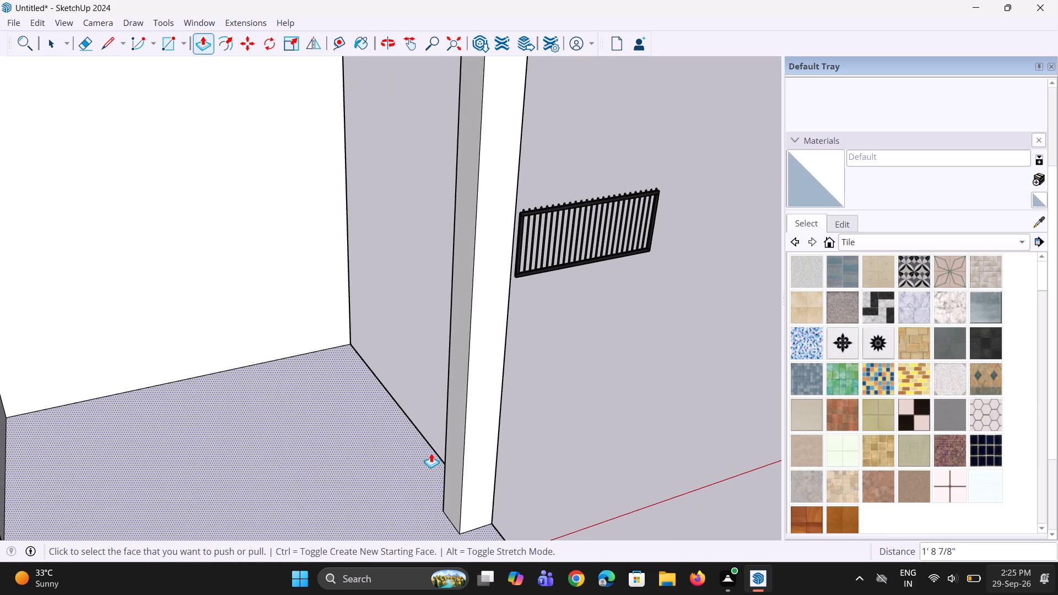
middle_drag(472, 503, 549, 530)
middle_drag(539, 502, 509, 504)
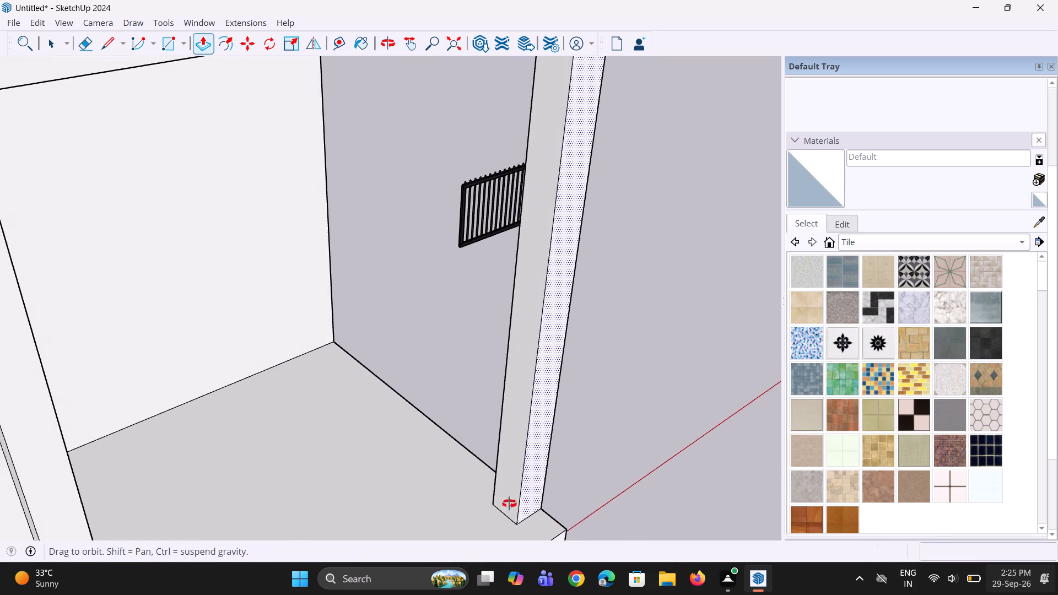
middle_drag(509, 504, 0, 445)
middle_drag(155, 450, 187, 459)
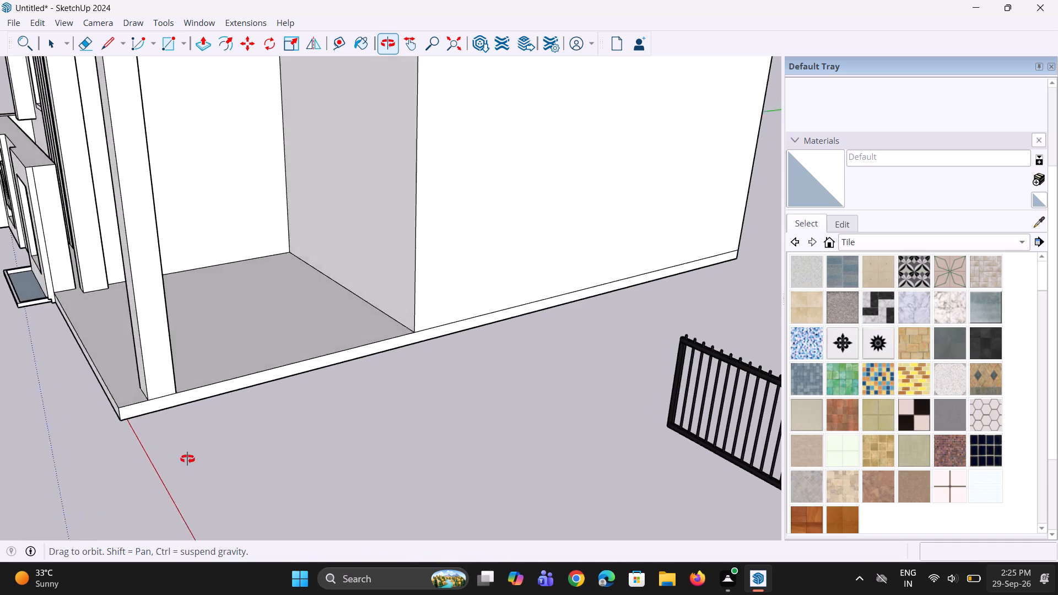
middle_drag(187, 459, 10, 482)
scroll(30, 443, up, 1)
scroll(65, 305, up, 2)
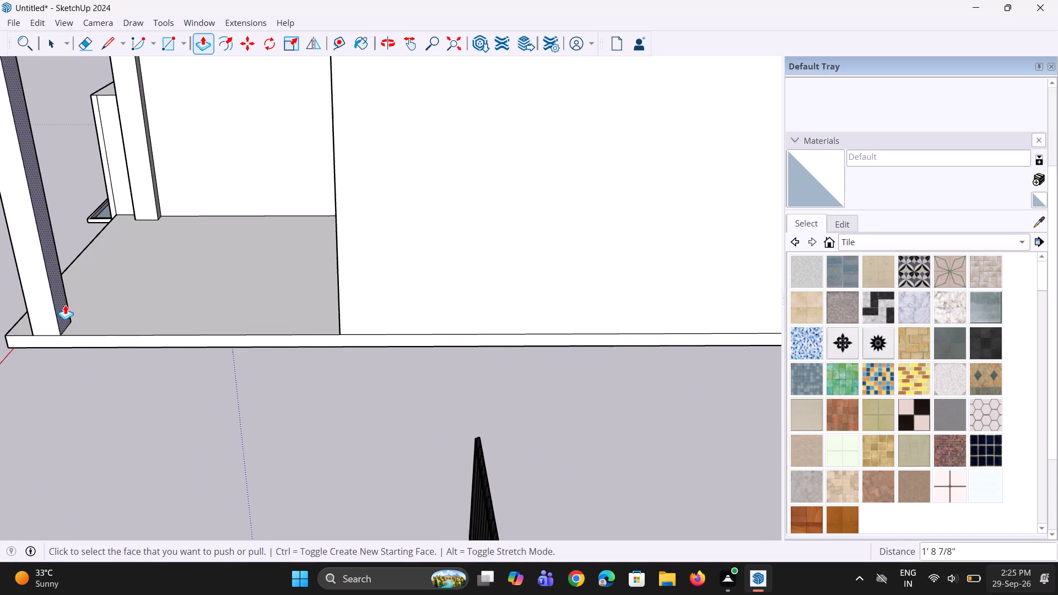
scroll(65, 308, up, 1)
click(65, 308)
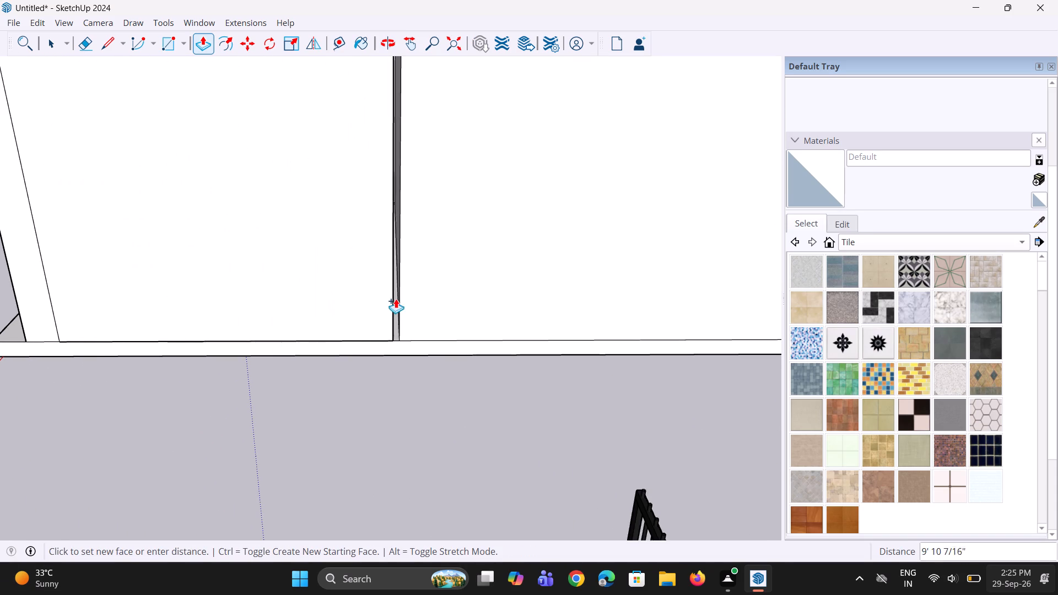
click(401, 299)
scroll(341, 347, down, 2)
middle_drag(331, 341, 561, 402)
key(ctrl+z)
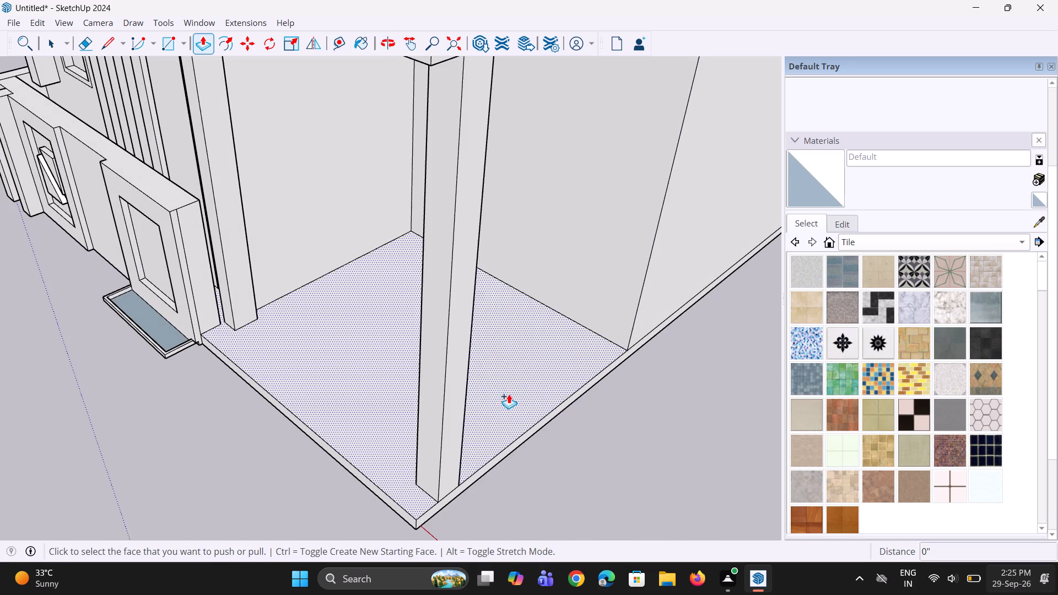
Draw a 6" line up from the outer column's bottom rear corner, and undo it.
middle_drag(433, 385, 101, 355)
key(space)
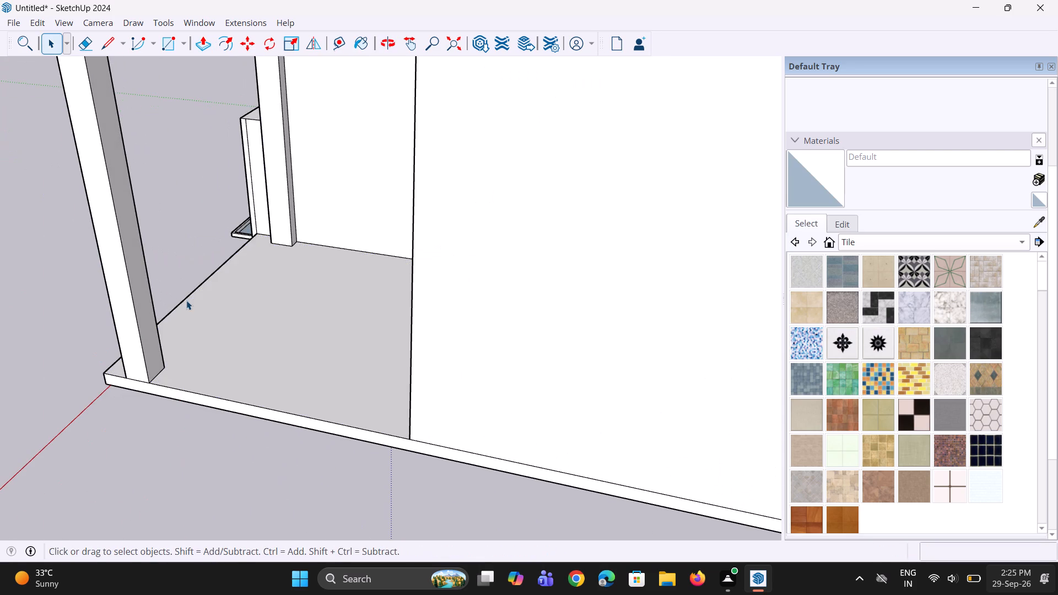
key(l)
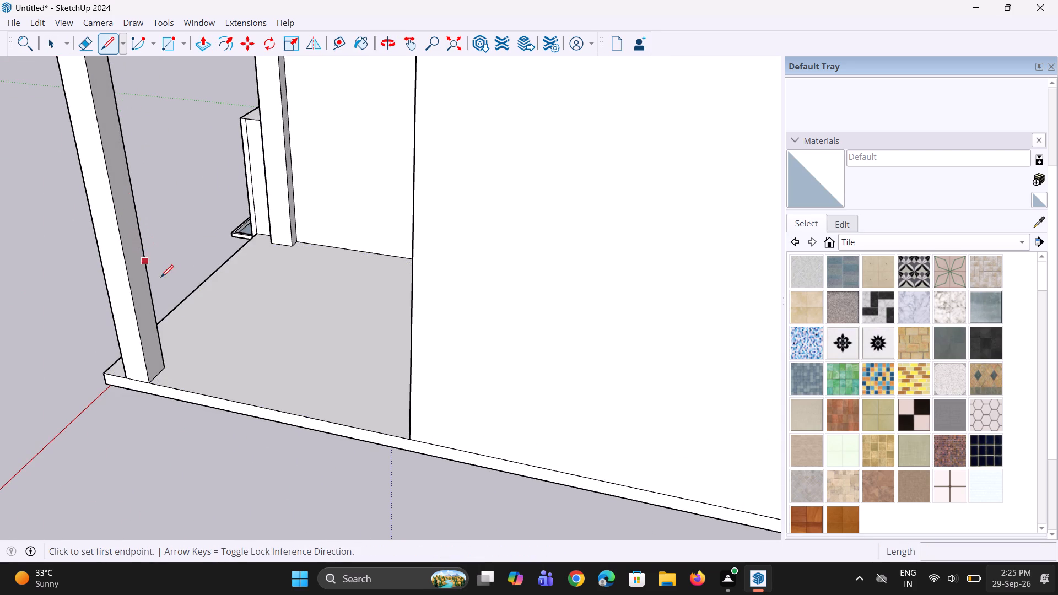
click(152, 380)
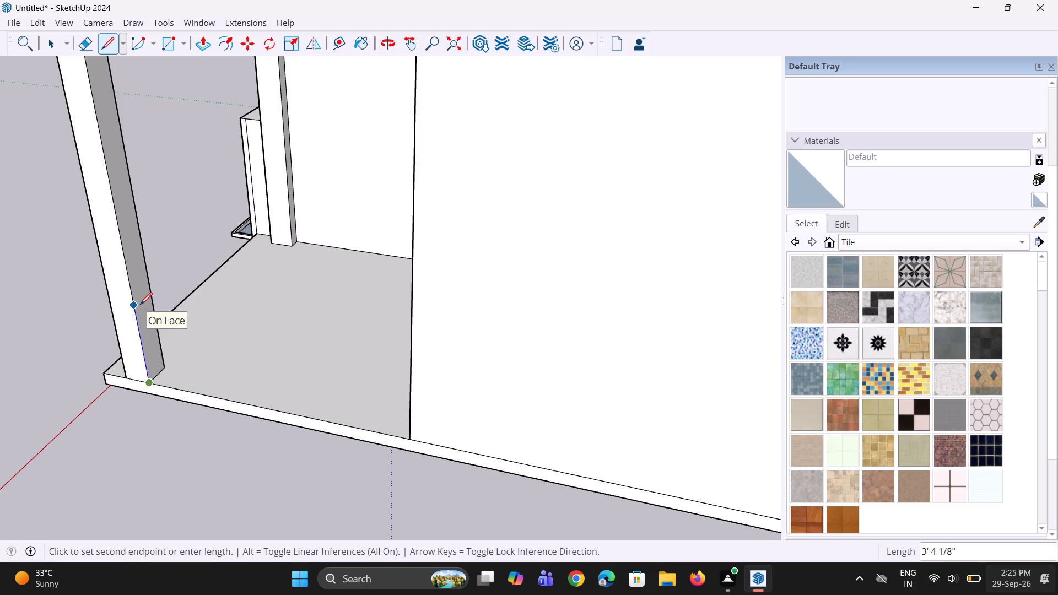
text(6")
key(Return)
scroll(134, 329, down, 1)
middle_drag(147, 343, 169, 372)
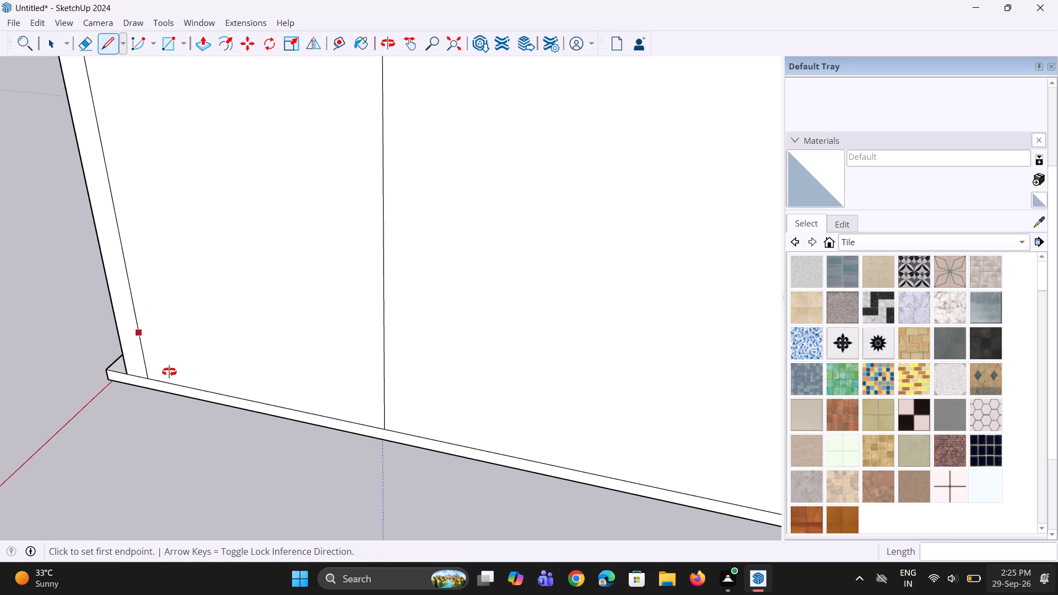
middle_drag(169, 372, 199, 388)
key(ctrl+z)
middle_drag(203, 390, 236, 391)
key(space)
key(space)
Examine the side bay's outer column, floor slab and open side from several angles.
middle_drag(250, 427, 324, 426)
scroll(429, 418, down, 3)
middle_drag(450, 433, 483, 431)
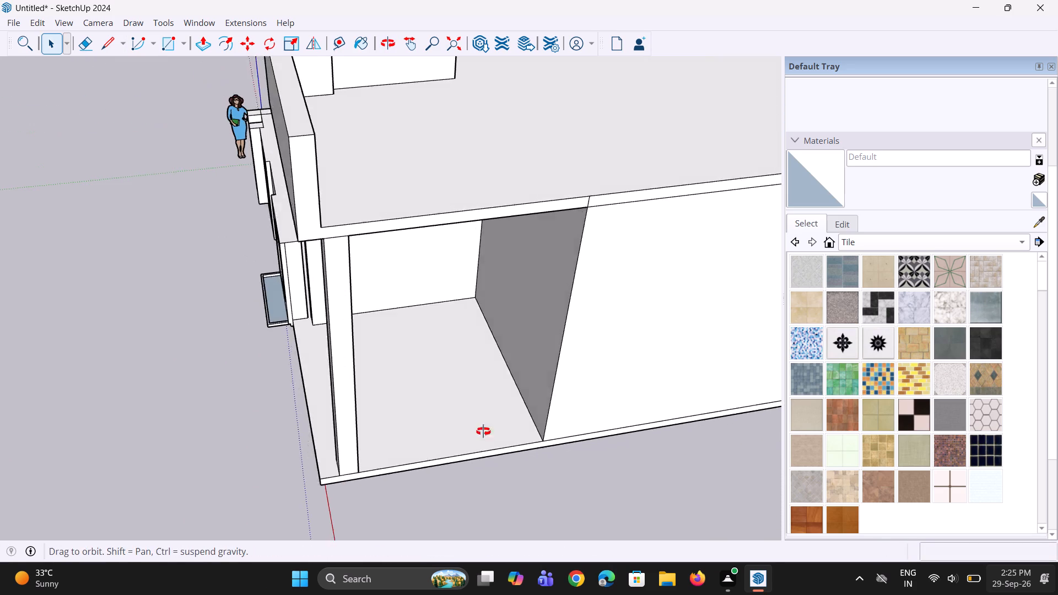
middle_drag(483, 431, 666, 424)
middle_drag(560, 411, 655, 436)
middle_drag(551, 404, 640, 445)
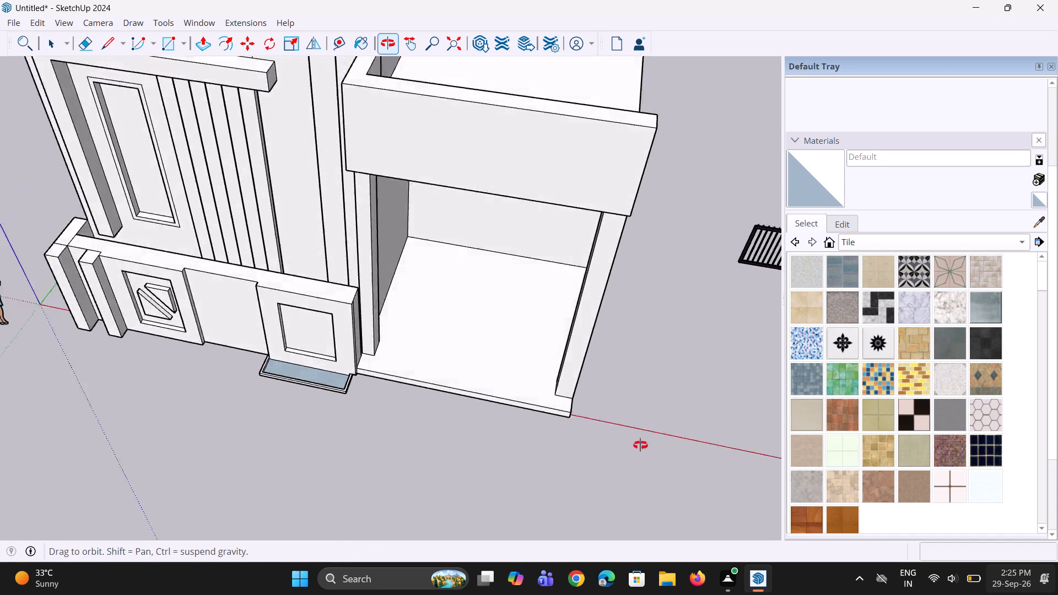
middle_drag(640, 445, 747, 431)
middle_drag(493, 333, 485, 267)
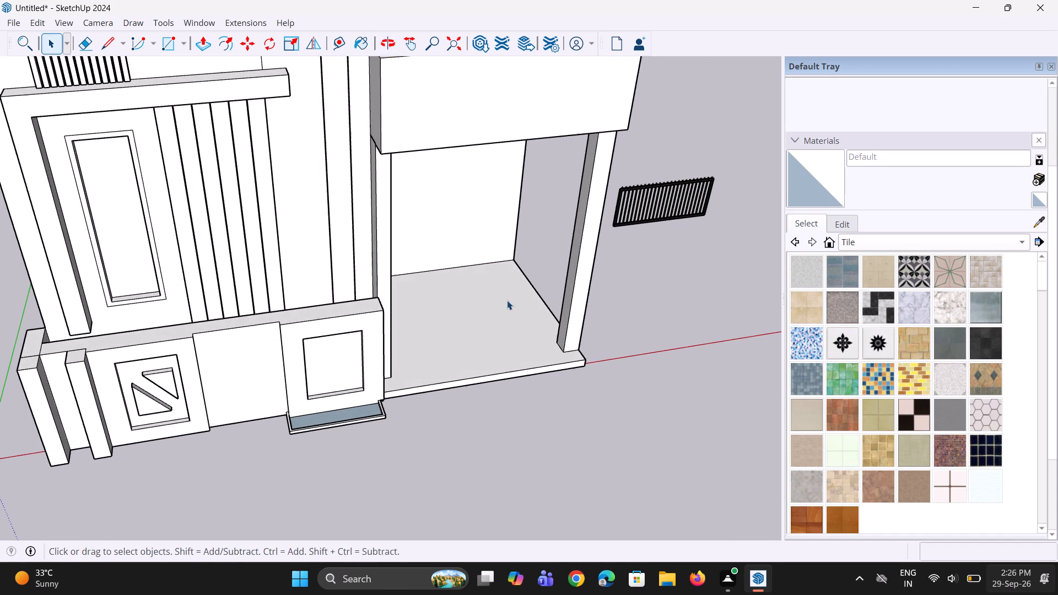
middle_drag(590, 337, 54, 271)
scroll(558, 404, down, 2)
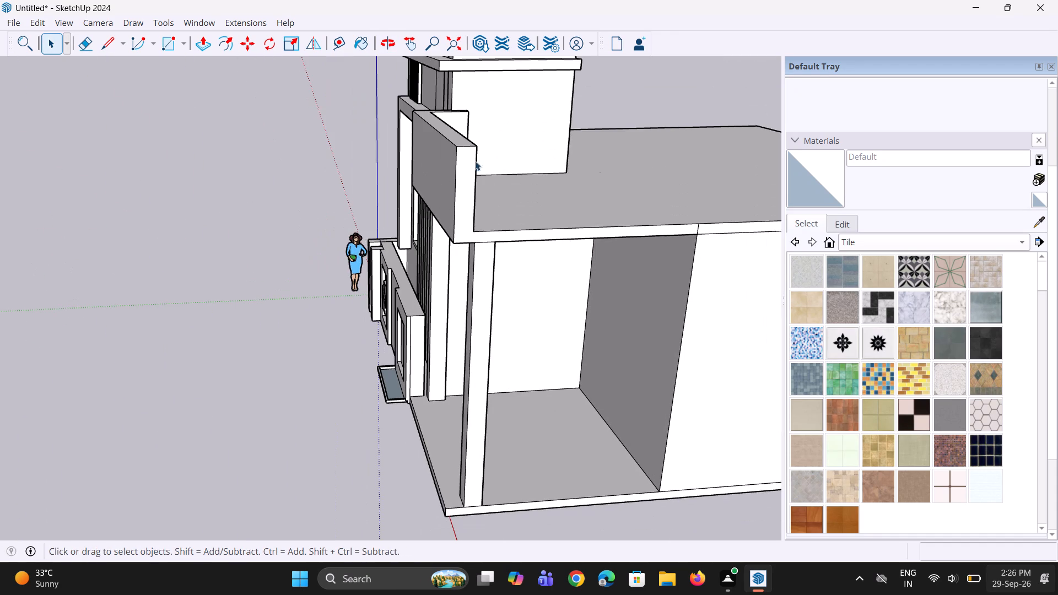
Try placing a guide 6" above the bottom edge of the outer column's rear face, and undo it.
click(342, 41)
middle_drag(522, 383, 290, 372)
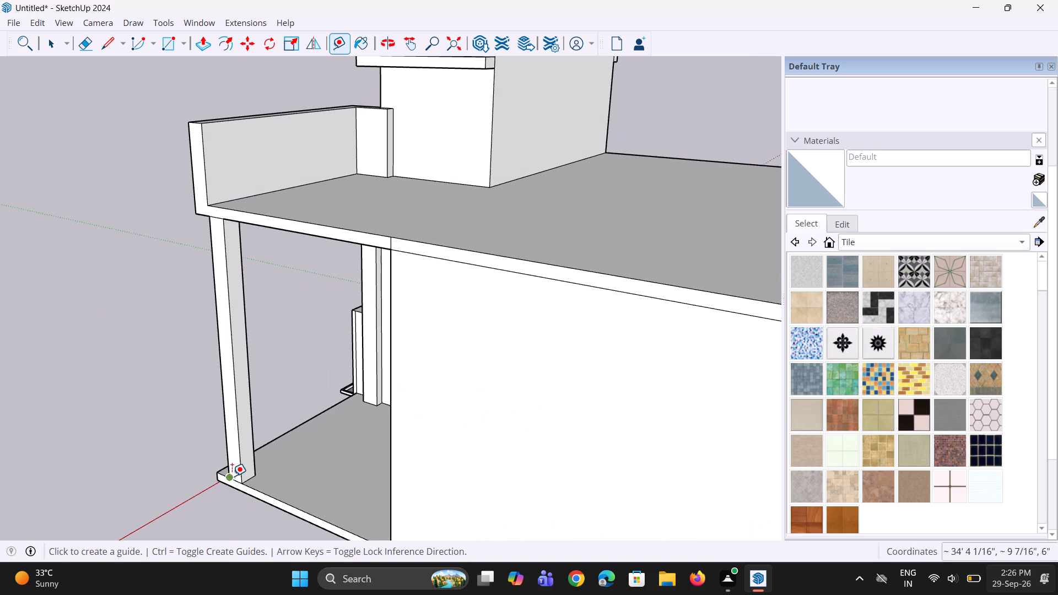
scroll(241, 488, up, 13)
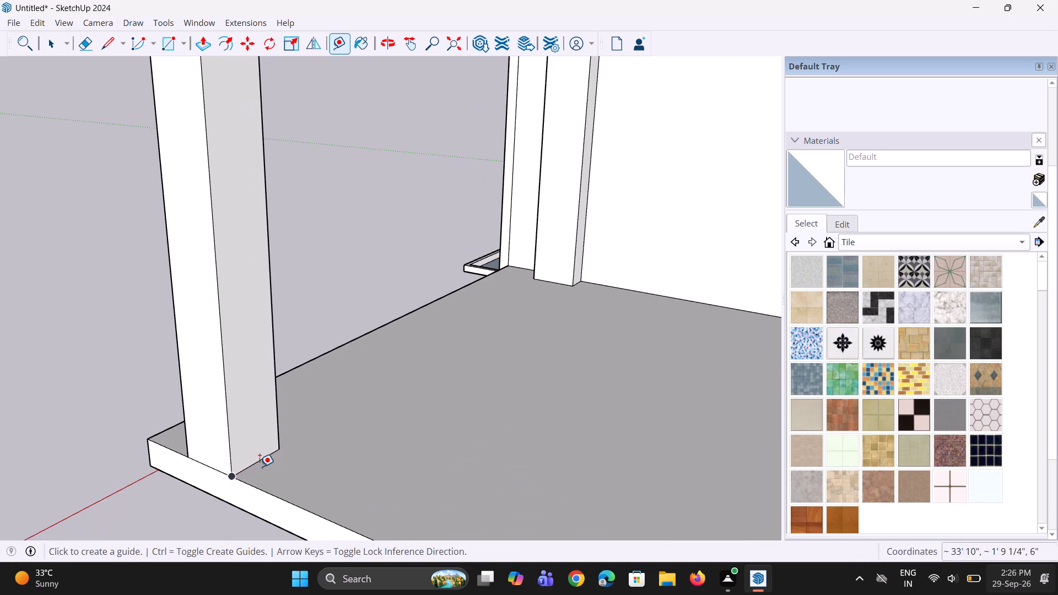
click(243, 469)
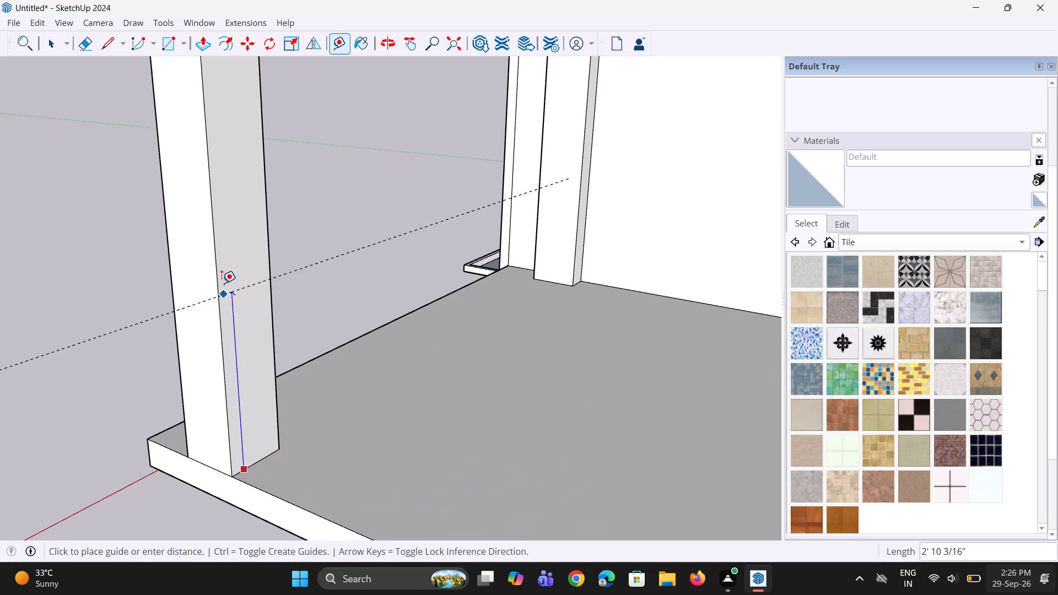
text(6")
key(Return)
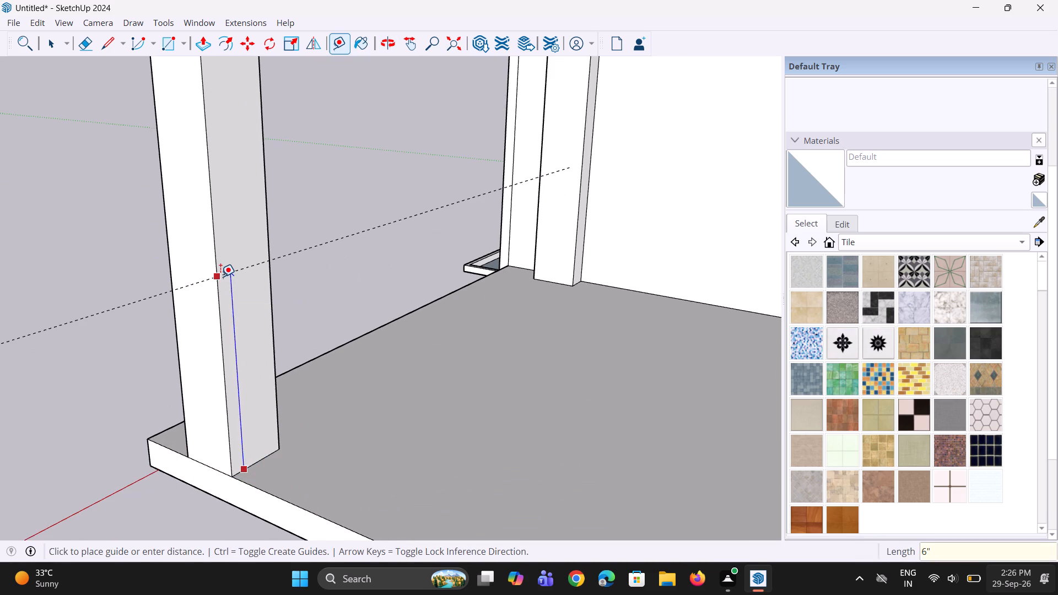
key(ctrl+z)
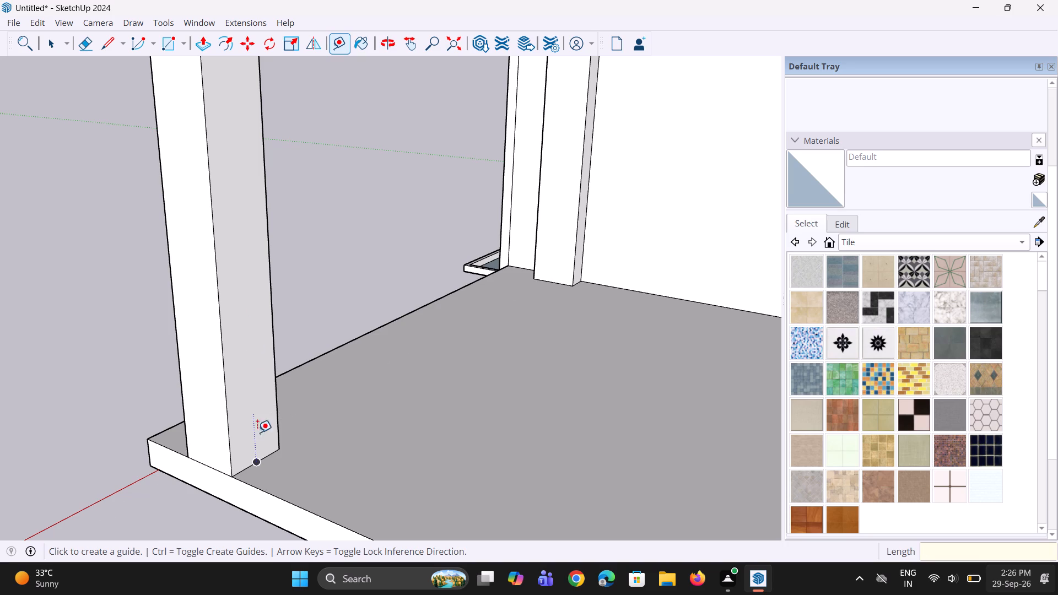
Place a horizontal guide 4' above the bottom edge of the outer column's rear face.
click(246, 473)
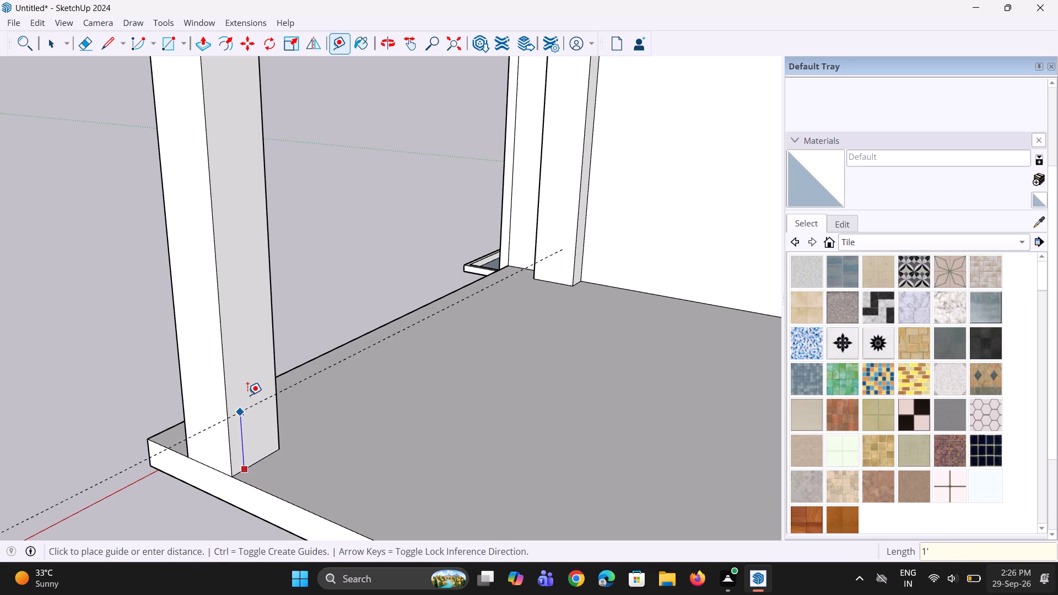
text(4')
key(Return)
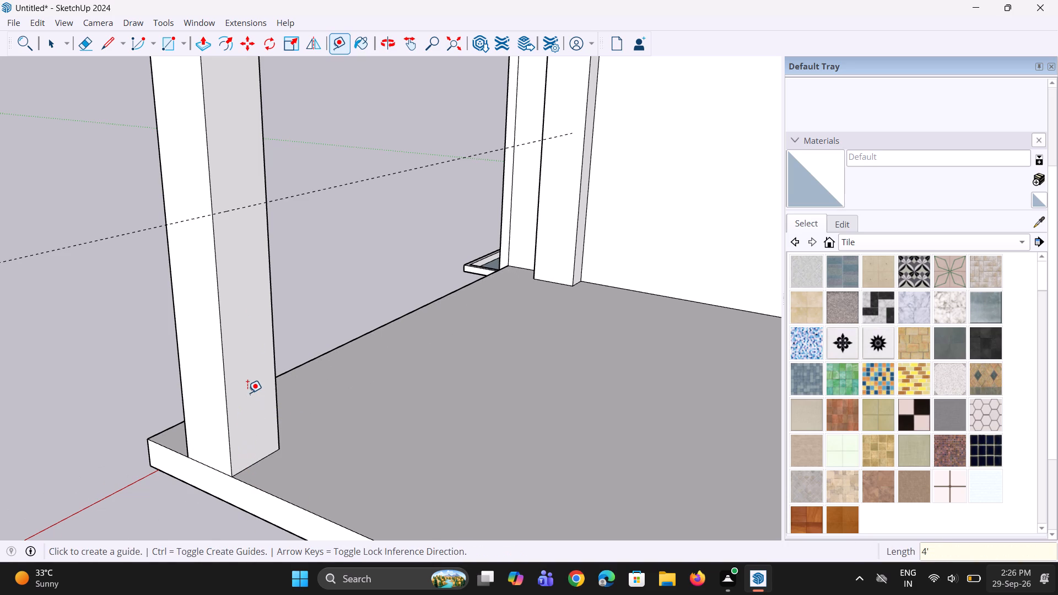
Draw a line across the outer column's rear face along the guide, splitting off its lower part.
scroll(247, 393, down, 3)
middle_drag(256, 392, 293, 391)
key(l)
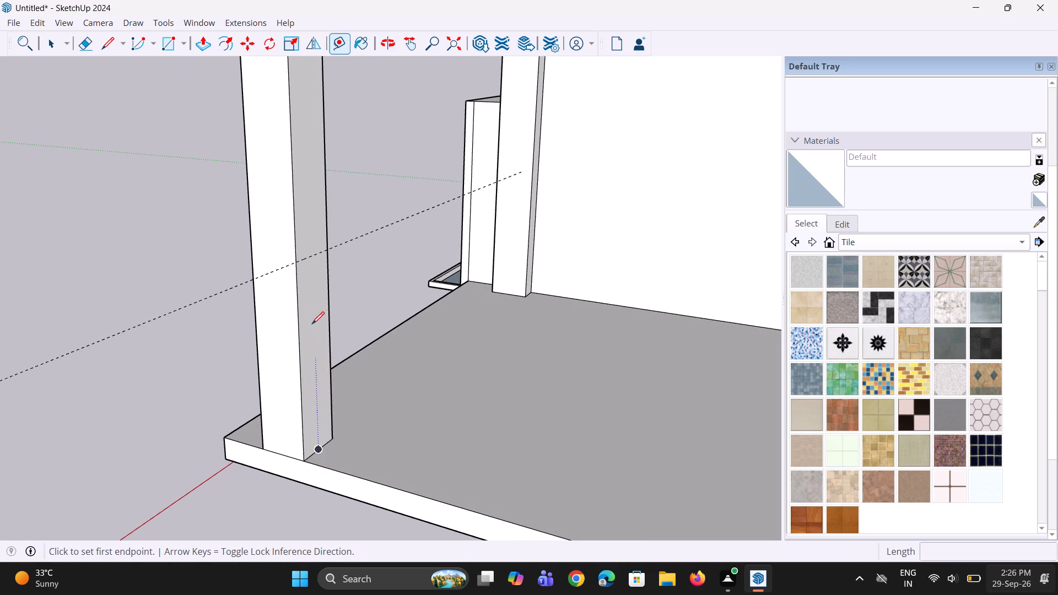
scroll(298, 302, up, 4)
click(300, 245)
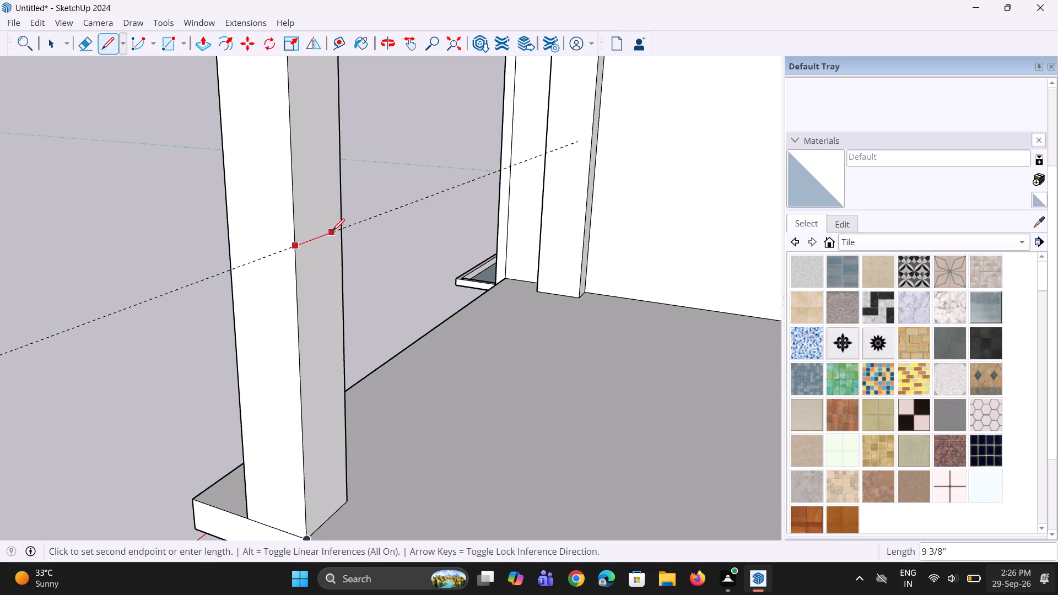
click(343, 228)
key(space)
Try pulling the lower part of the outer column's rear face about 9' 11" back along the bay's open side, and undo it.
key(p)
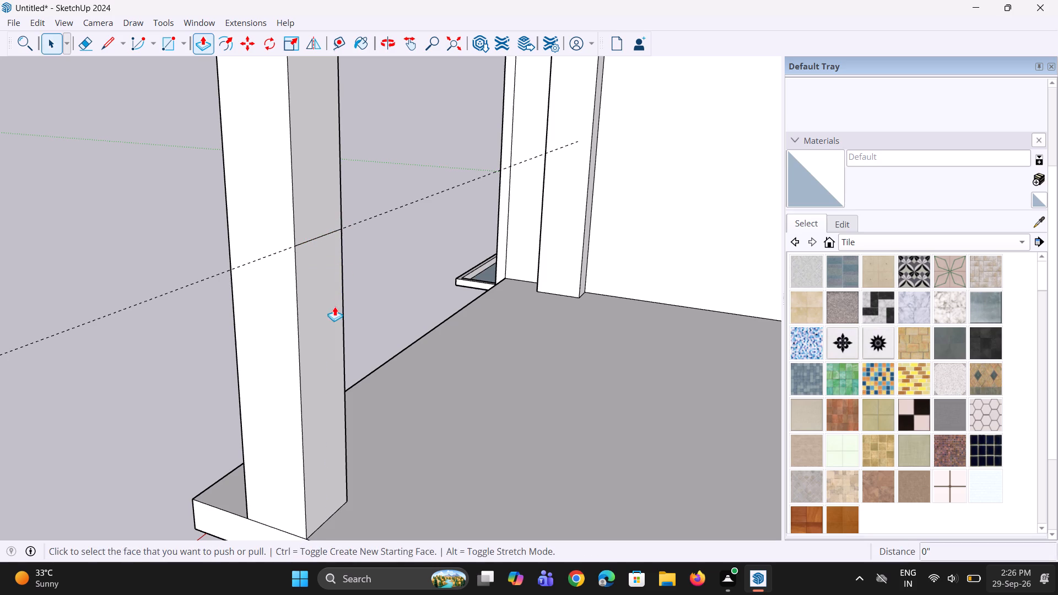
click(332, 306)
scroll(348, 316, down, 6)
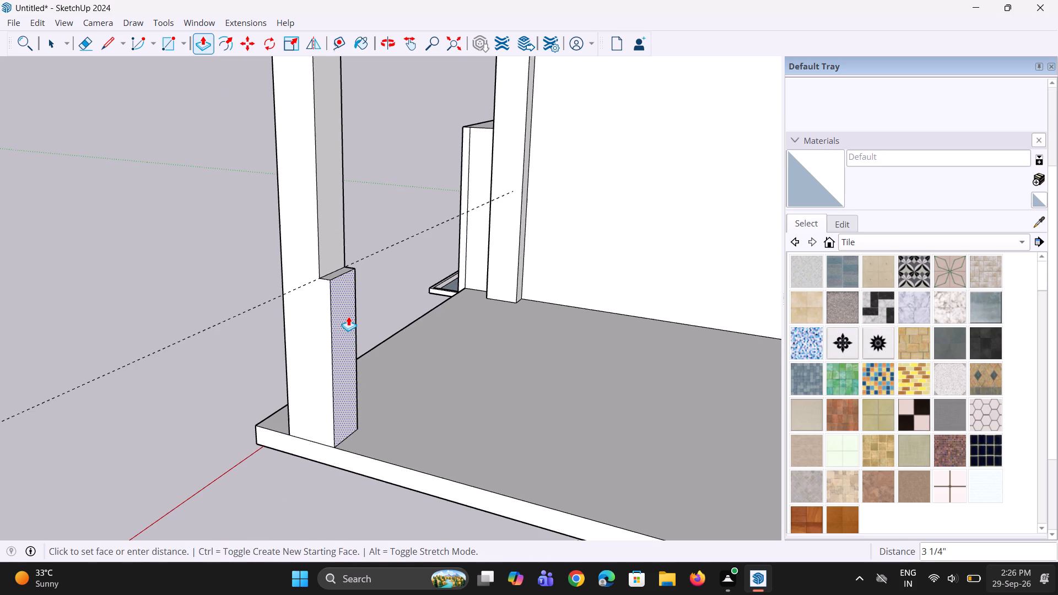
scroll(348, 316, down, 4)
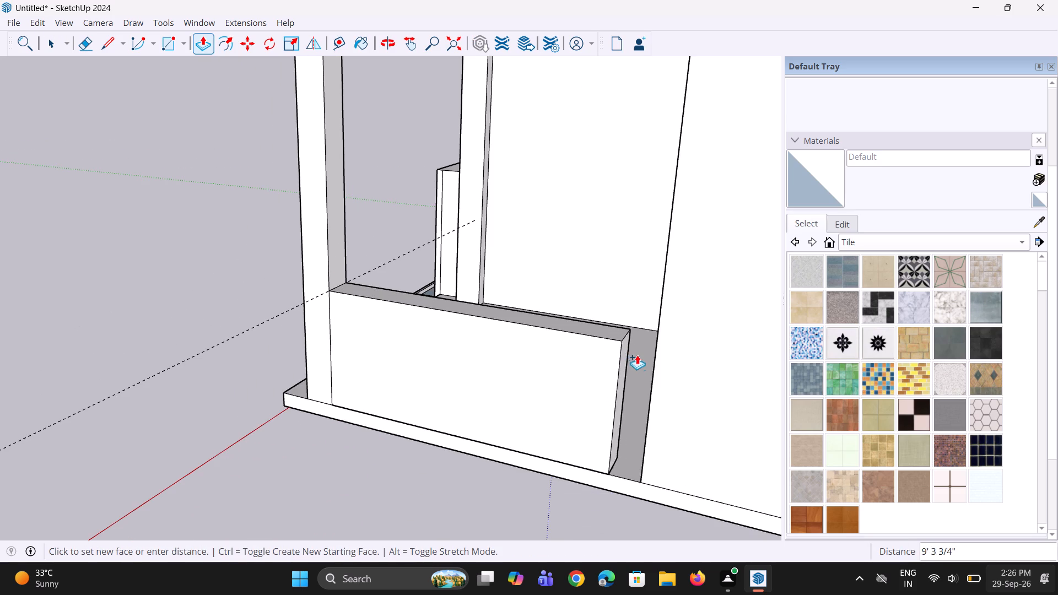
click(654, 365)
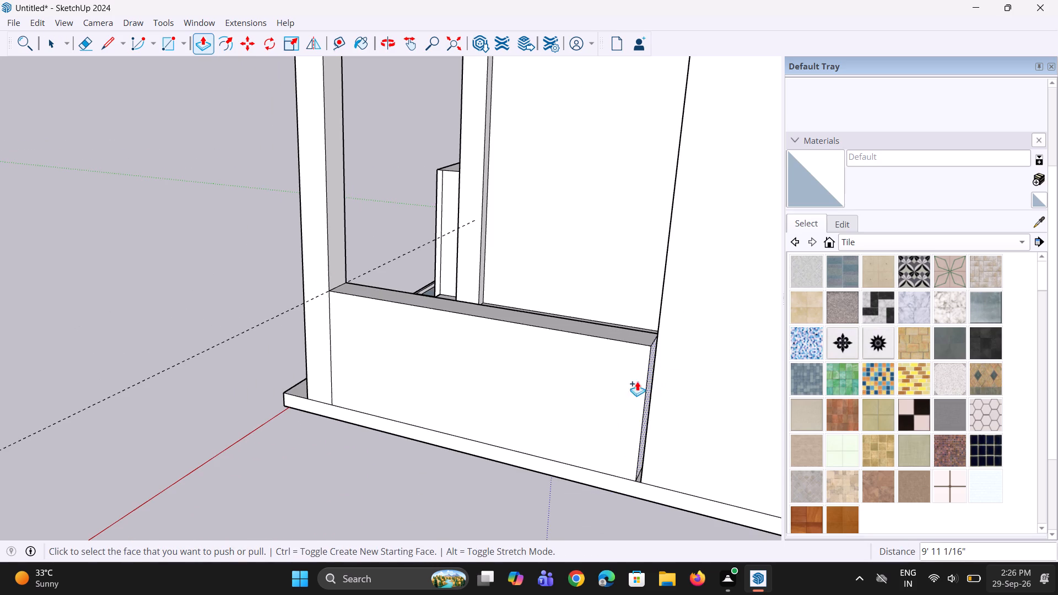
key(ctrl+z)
Pull the lower part of the outer column's rear face about 10' 11/16" back to the bay's side wall, forming a low wall.
click(344, 316)
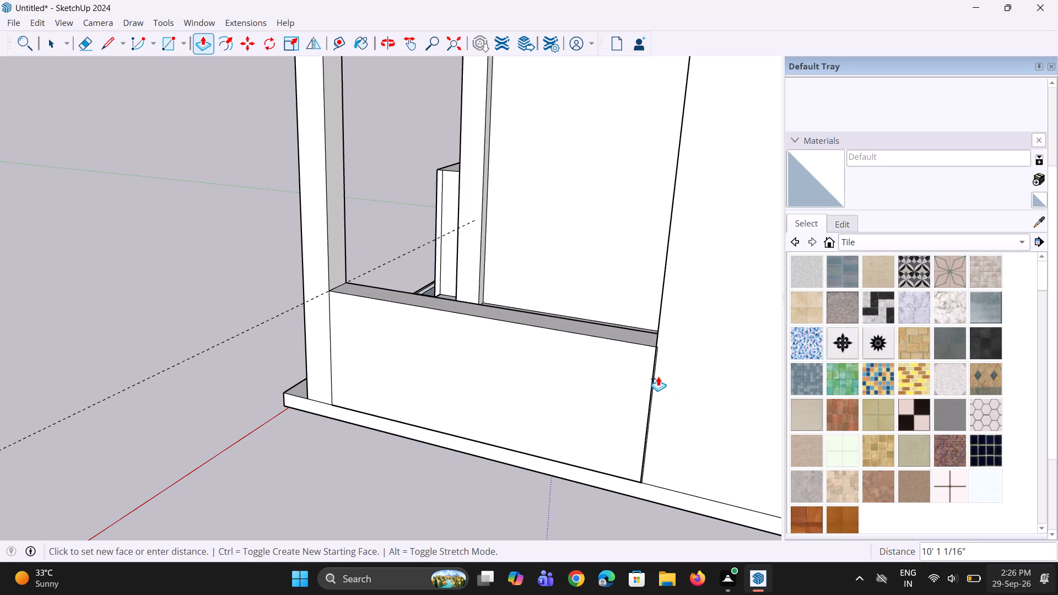
click(659, 306)
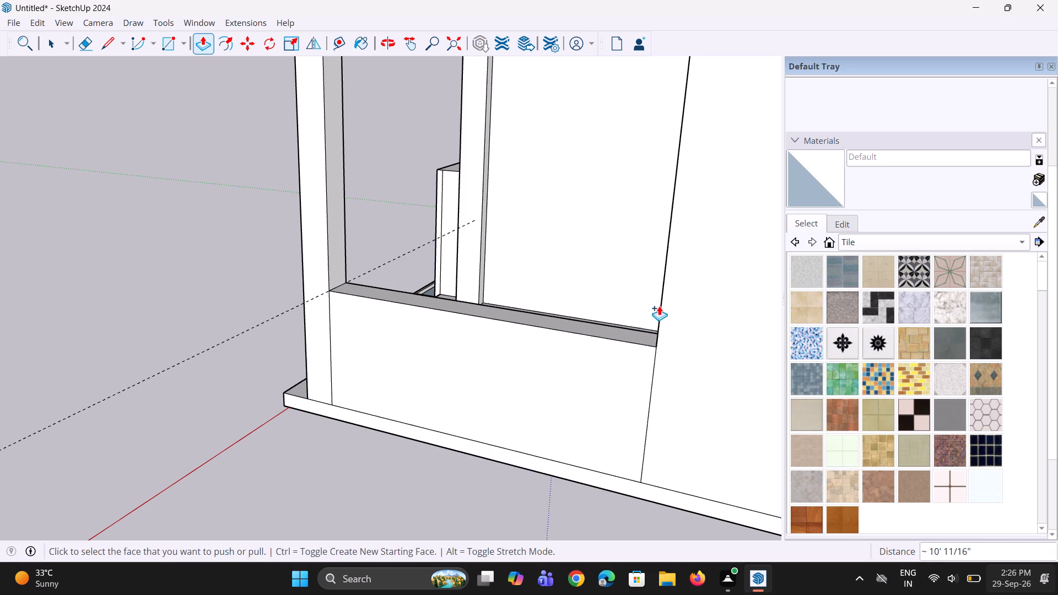
Raise the top face of the low wall on the bay's open side by about 2' 7 9/16".
middle_drag(445, 386, 641, 387)
scroll(445, 386, down, 1)
scroll(554, 361, down, 5)
middle_drag(487, 361, 615, 376)
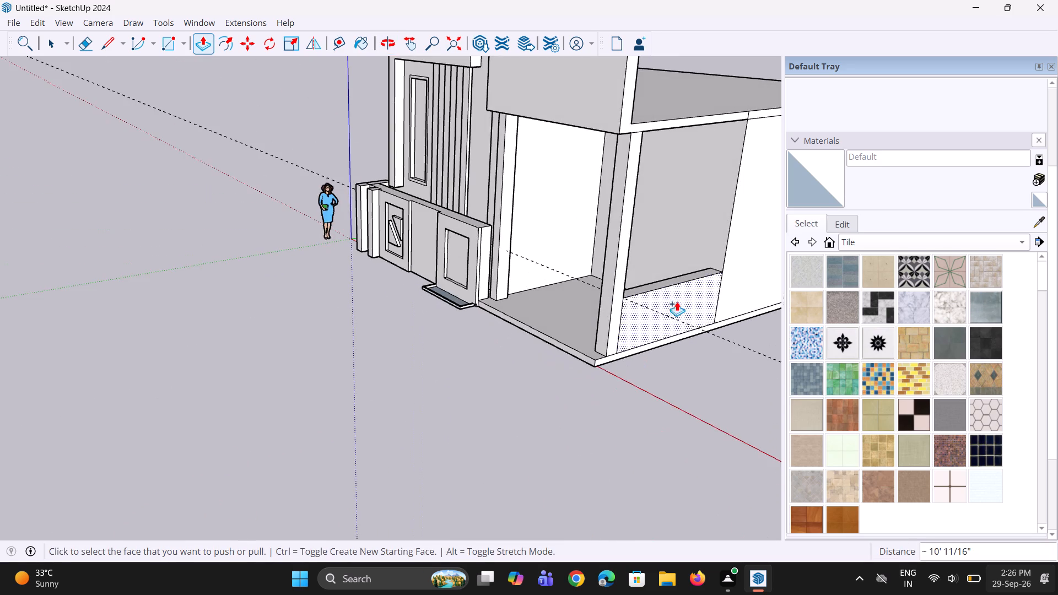
scroll(666, 281, up, 7)
click(665, 278)
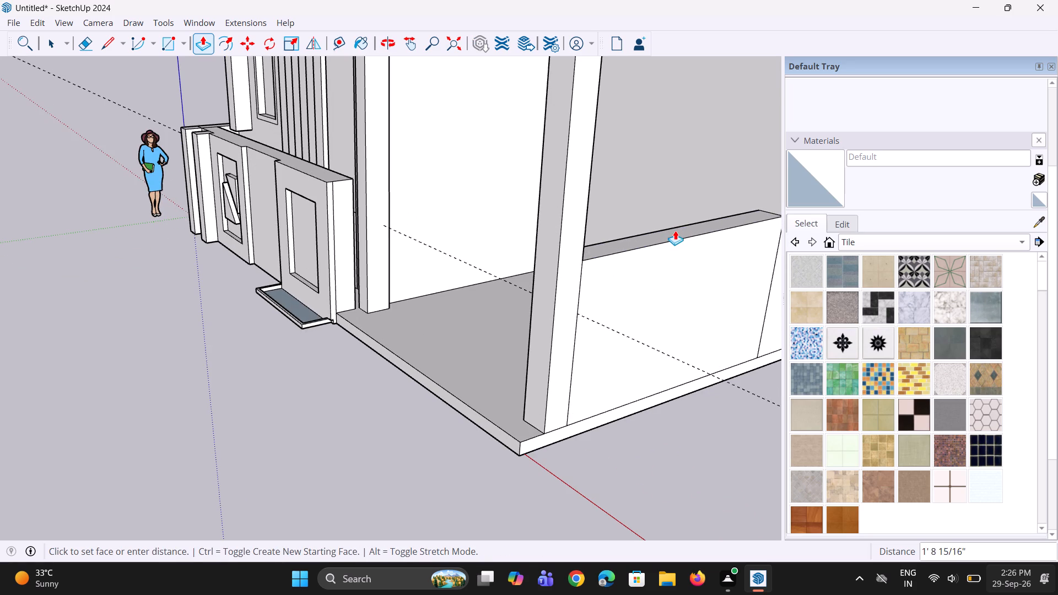
click(683, 205)
Delete all guides from the model.
middle_drag(556, 302, 679, 315)
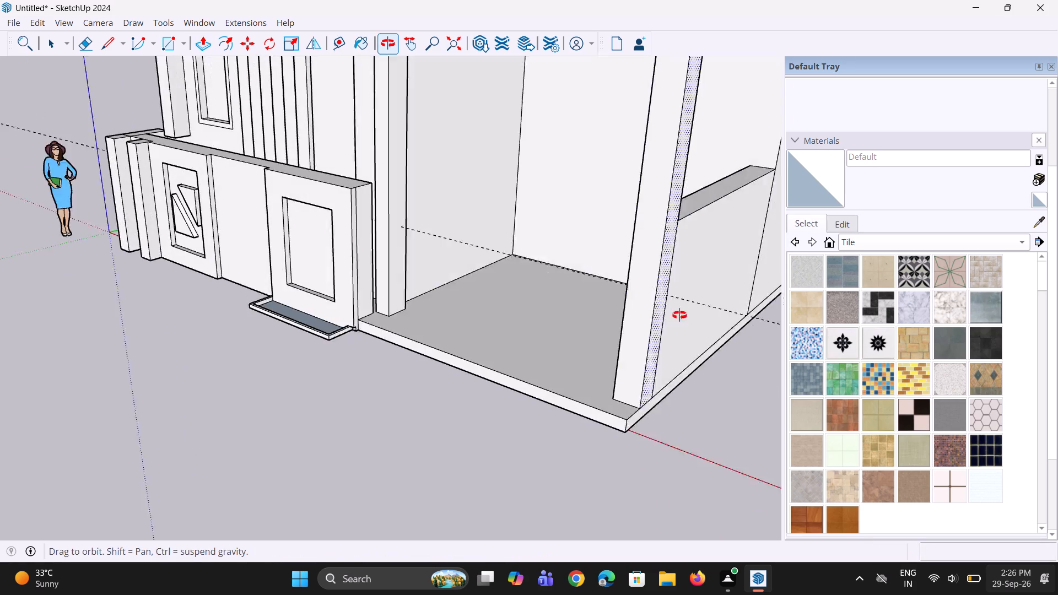
middle_drag(679, 315, 682, 316)
click(49, 24)
click(37, 22)
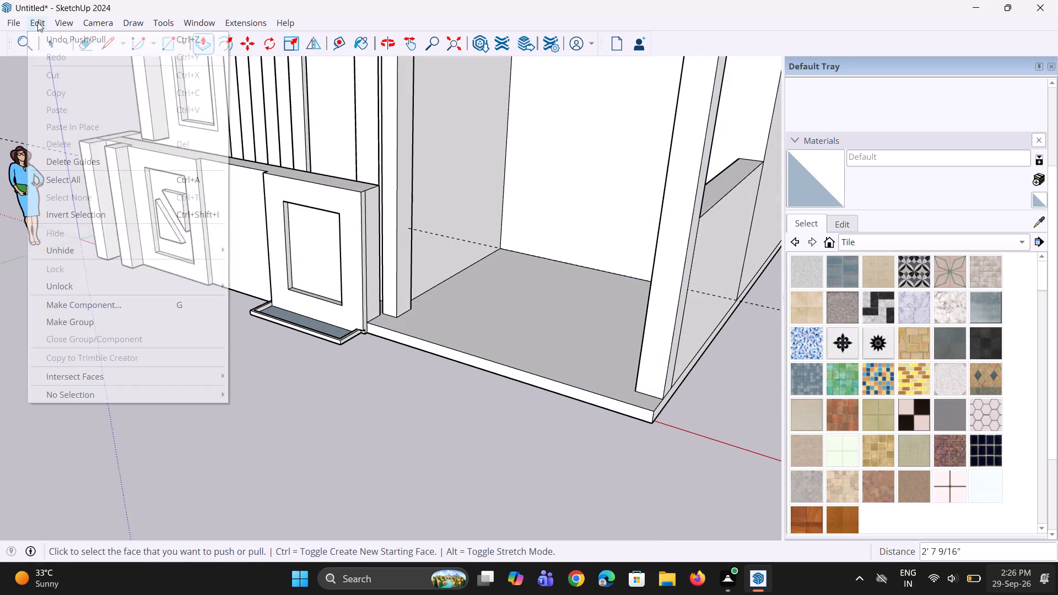
click(96, 157)
Move the slatted railing about 26' 7" onto the front edge of the side bay's floor slab, beside the inner column.
scroll(501, 348, down, 4)
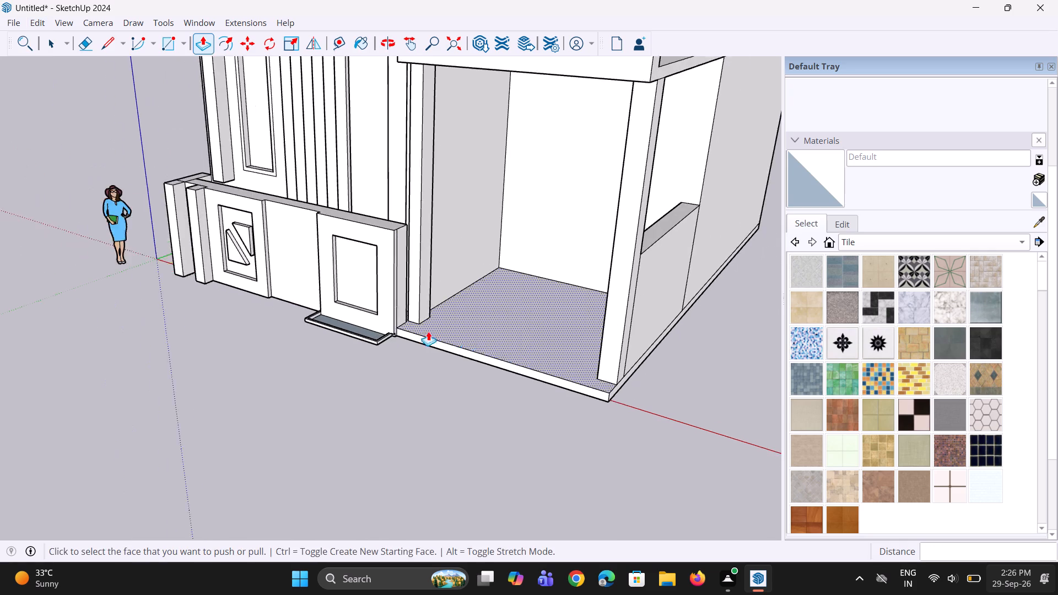
middle_drag(369, 327, 625, 323)
scroll(634, 292, up, 2)
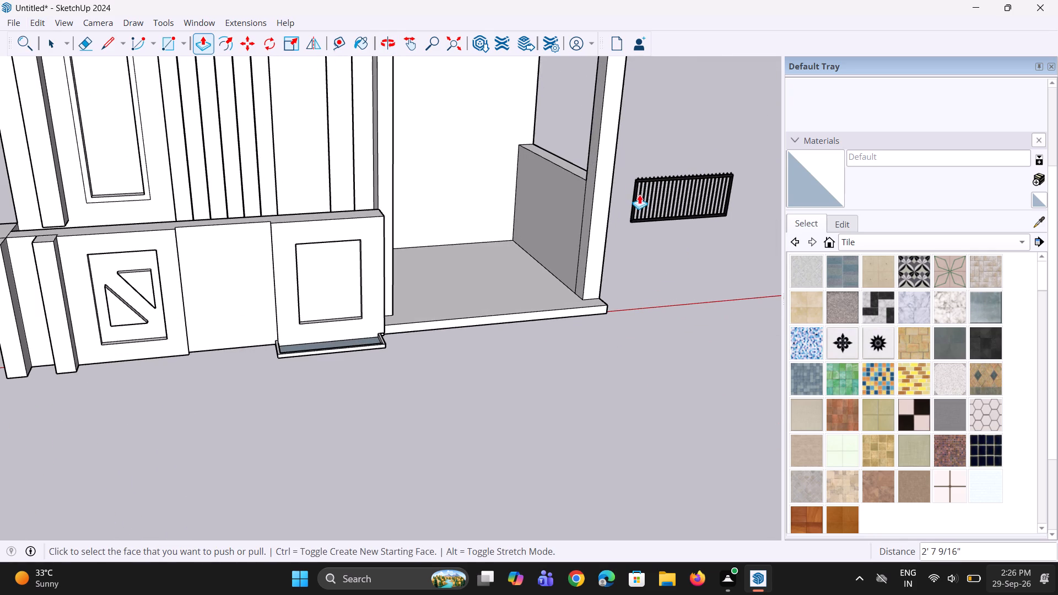
key(space)
key(space)
drag(629, 159, 760, 246)
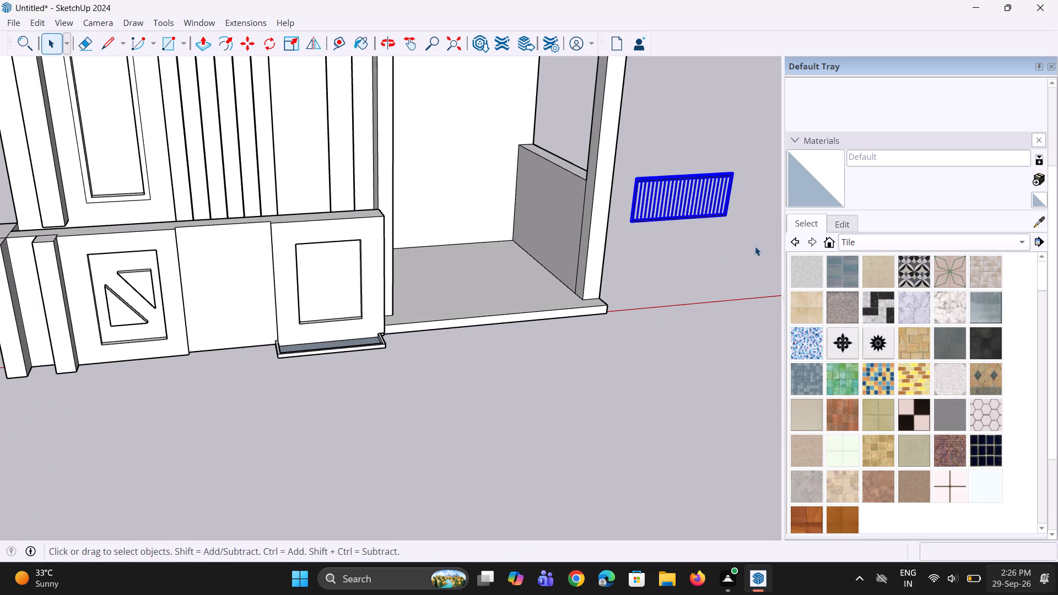
middle_drag(724, 237, 636, 182)
scroll(582, 345, down, 4)
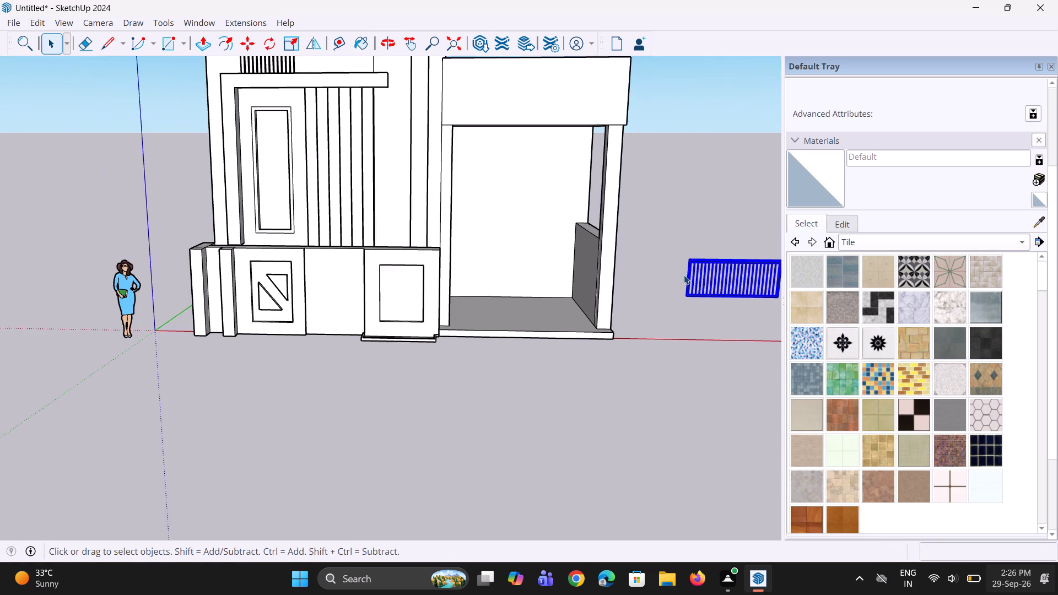
middle_drag(686, 273, 676, 237)
scroll(687, 335, down, 4)
key(m)
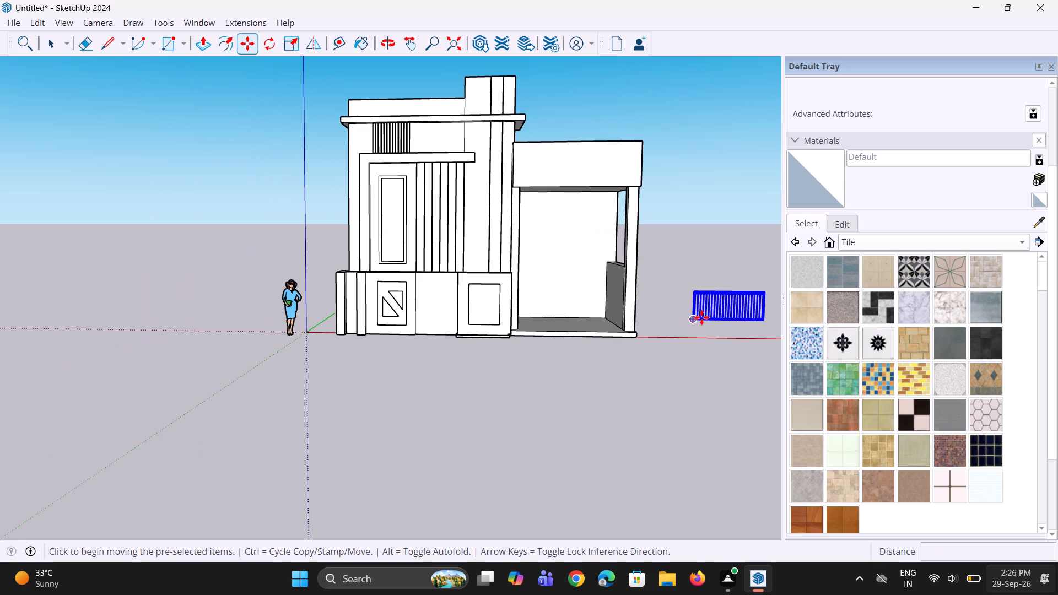
click(697, 317)
scroll(539, 328, up, 12)
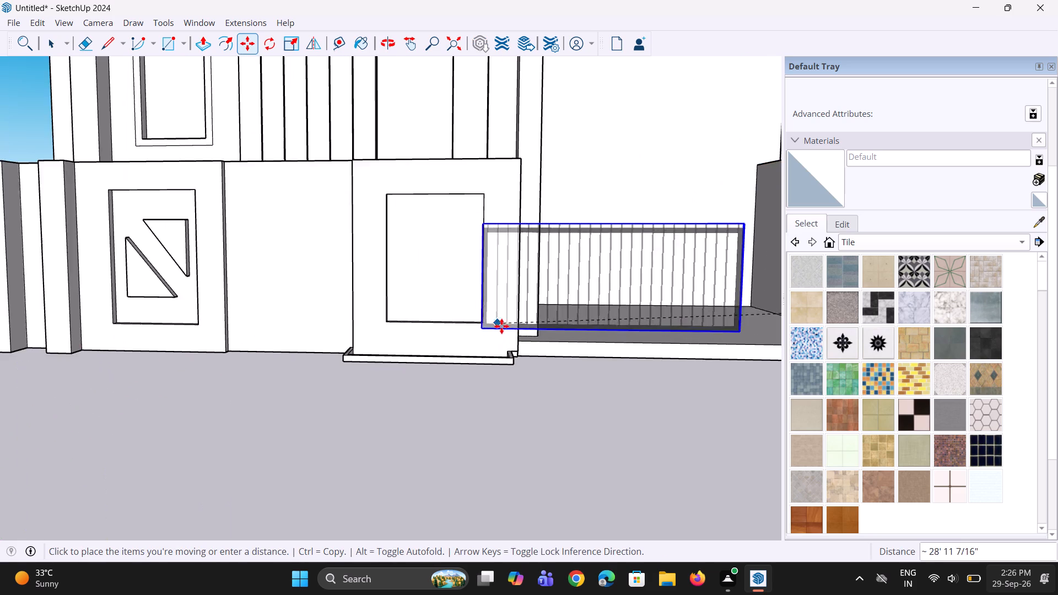
scroll(501, 326, up, 4)
click(550, 329)
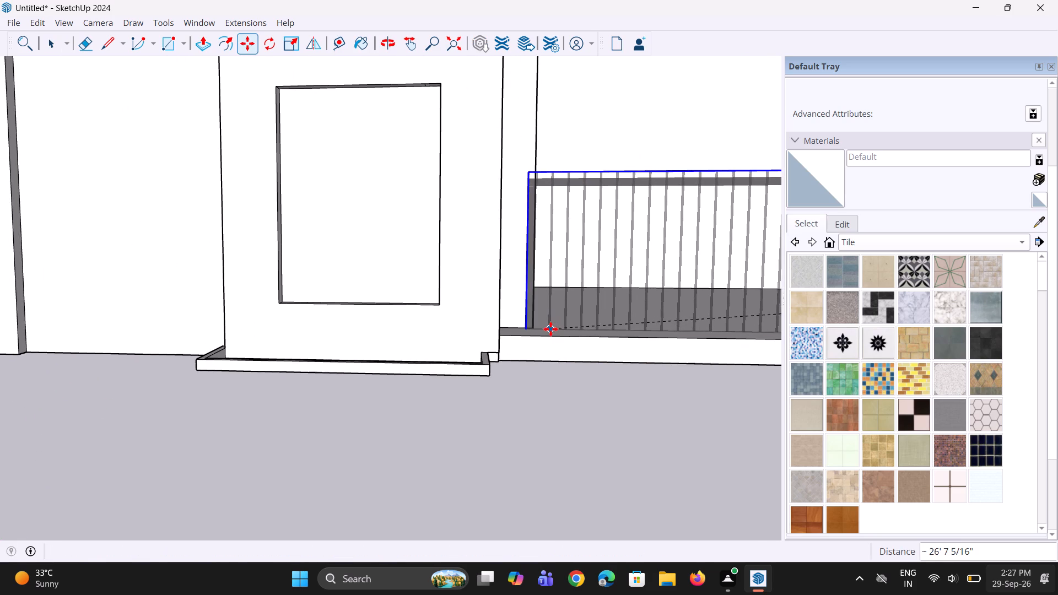
Scale the railing to 0.64 along red and 4.00 along green, narrowing and thickening it at the bay's front.
scroll(534, 327, down, 5)
middle_drag(679, 339, 689, 355)
scroll(662, 320, down, 5)
middle_drag(706, 332, 657, 472)
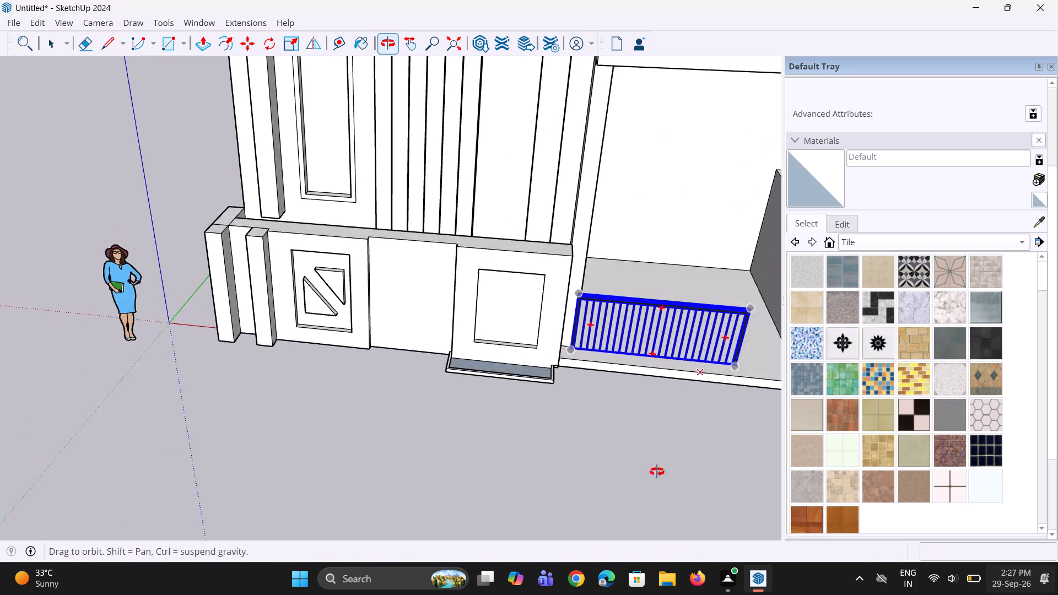
middle_drag(657, 472, 644, 397)
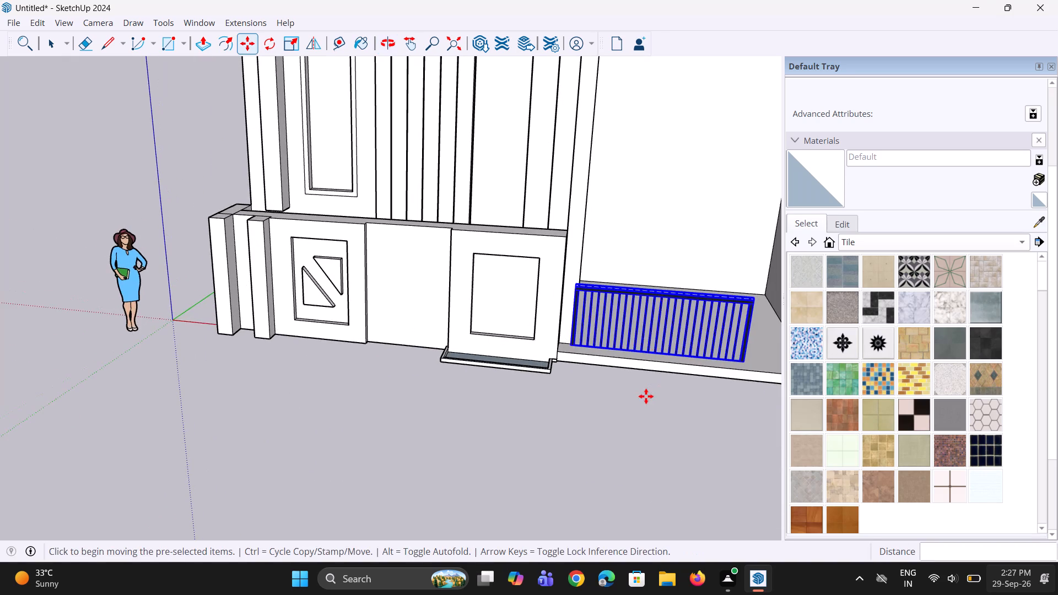
key(s)
middle_drag(608, 374, 614, 344)
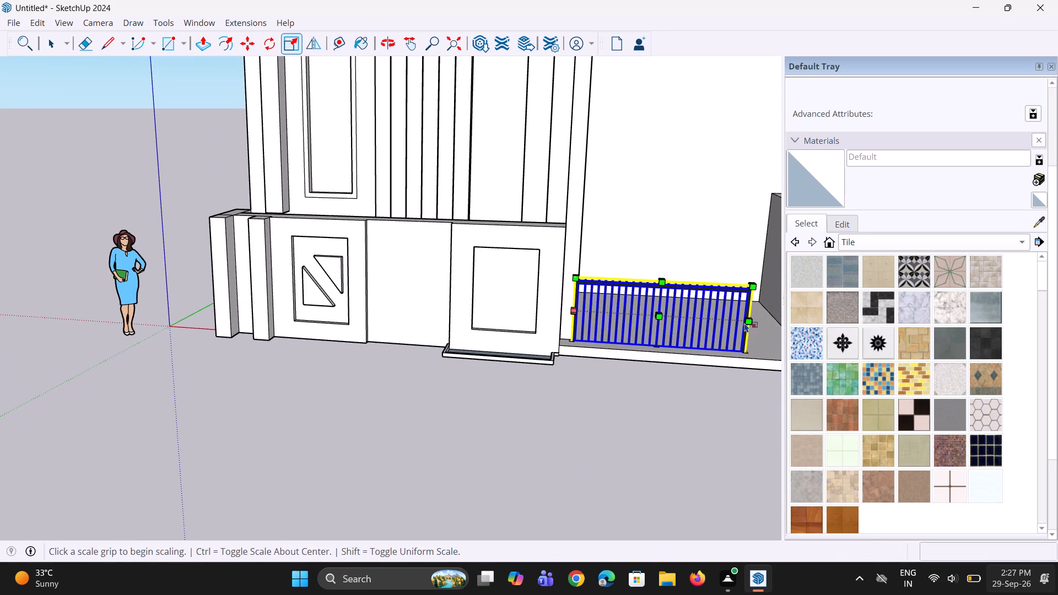
click(746, 321)
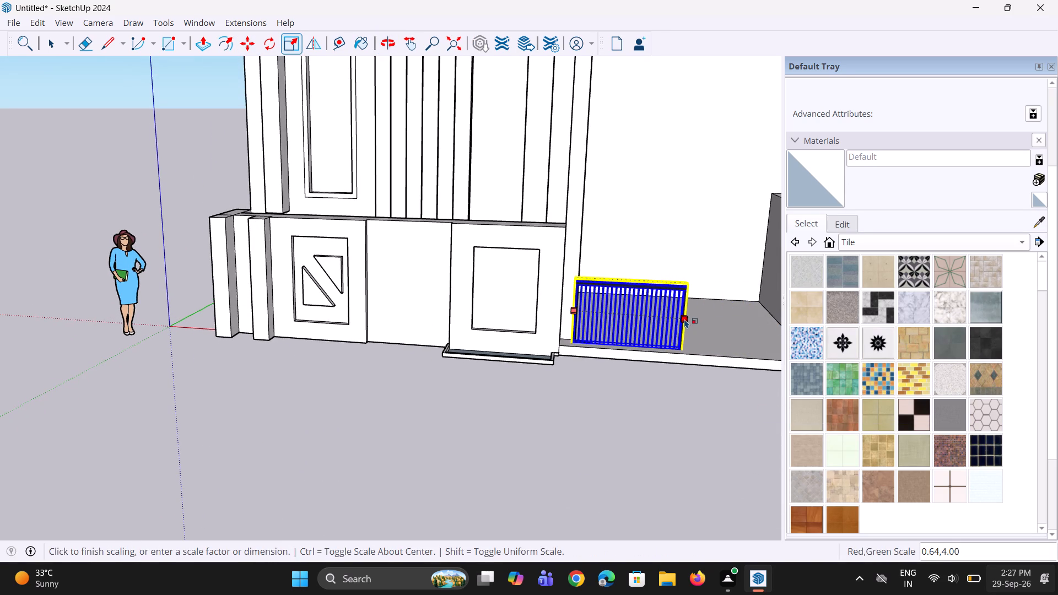
click(684, 319)
Copy the railing about 5' 10 5/16" along the bay's front edge toward the outer column.
scroll(607, 347, down, 4)
middle_drag(620, 356, 628, 358)
scroll(663, 337, up, 2)
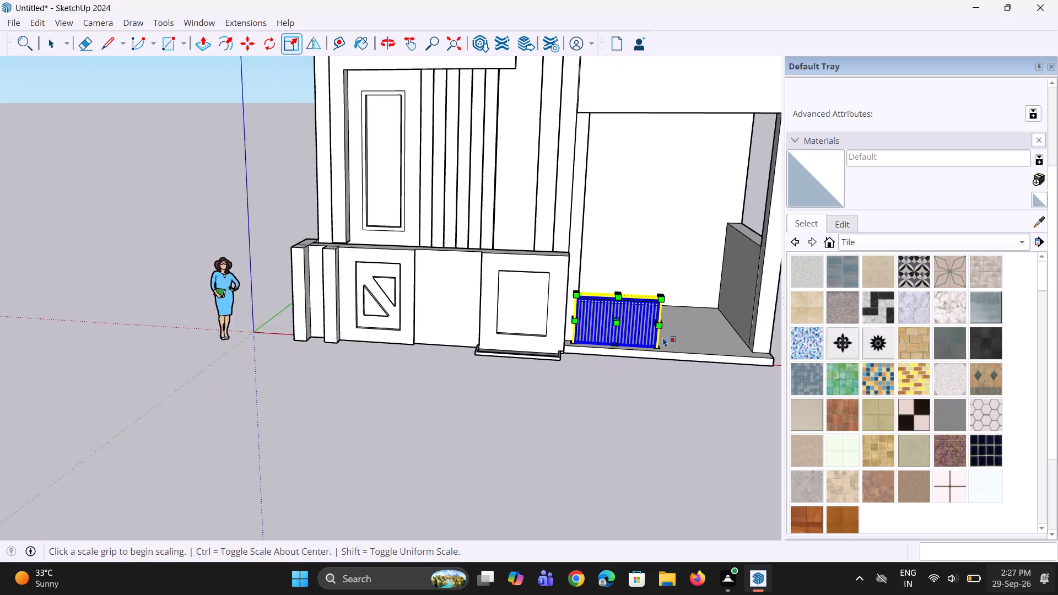
scroll(663, 337, up, 1)
key(m)
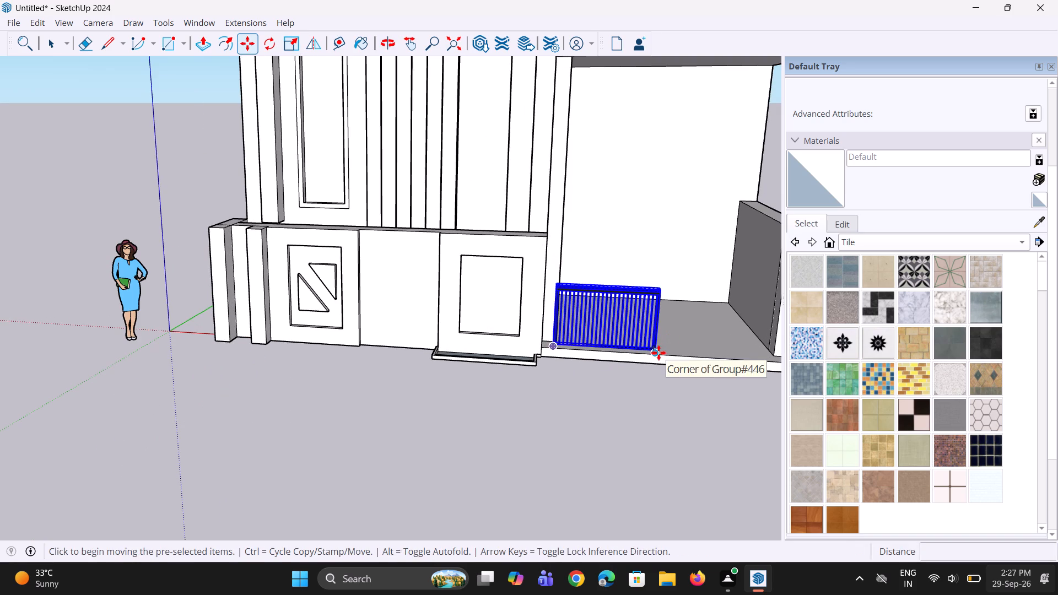
click(657, 352)
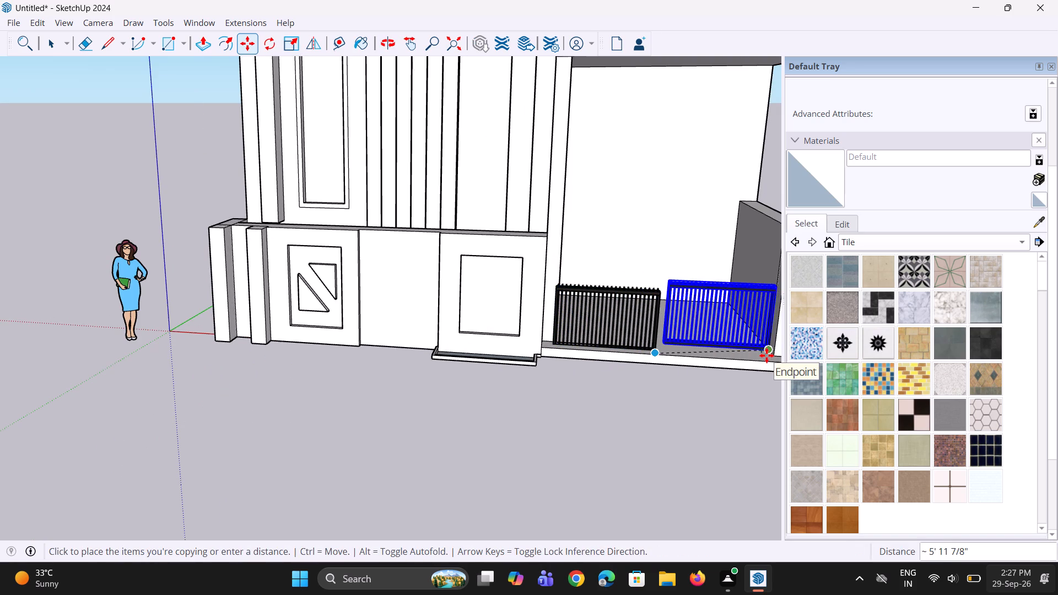
click(771, 357)
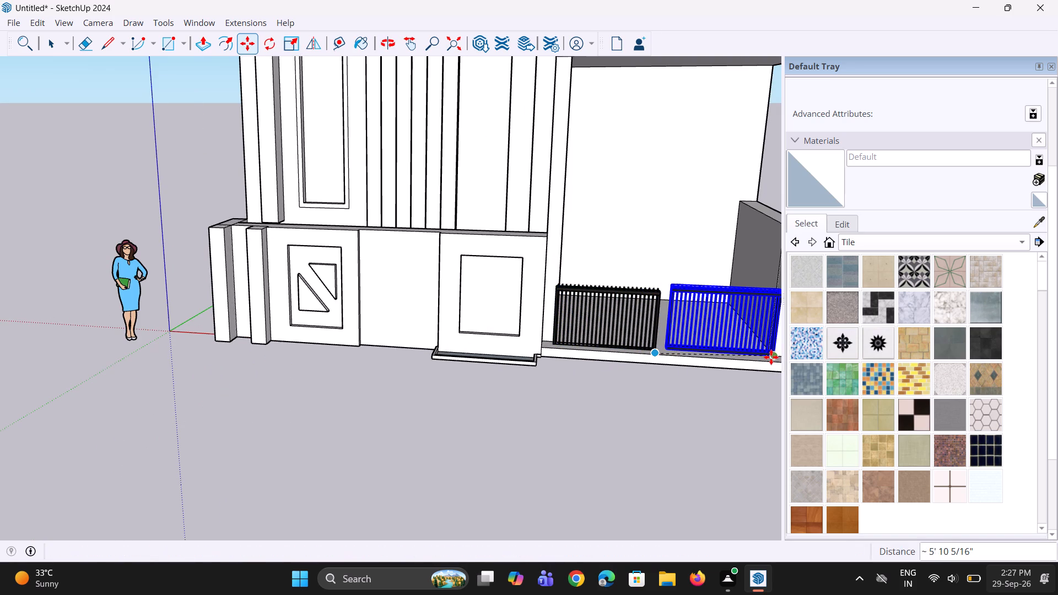
middle_drag(674, 369, 728, 398)
scroll(657, 332, up, 9)
middle_drag(660, 356, 666, 361)
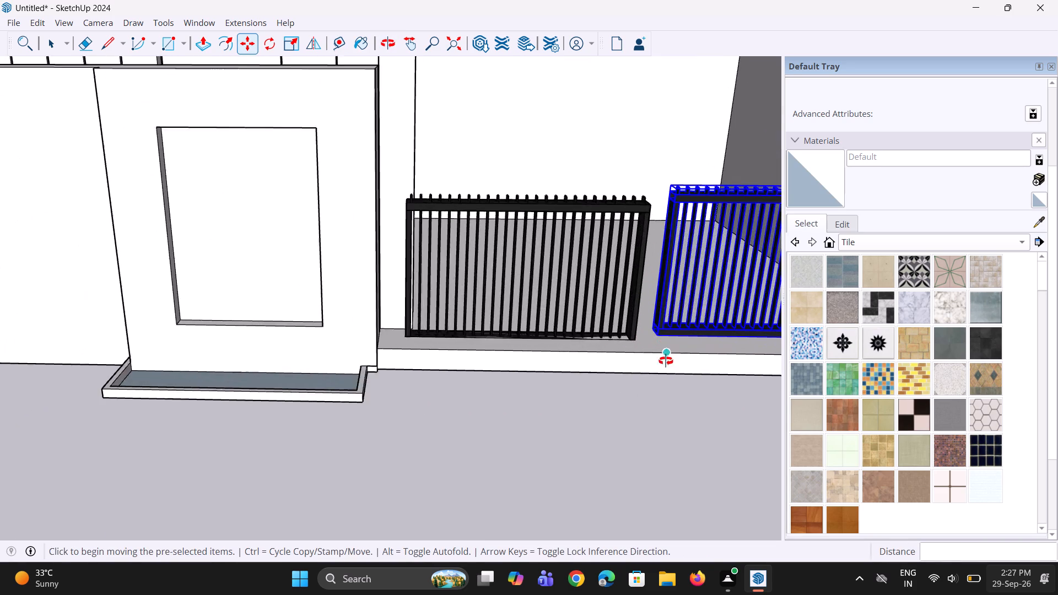
Move the railing beside the inner column about 6 13/16" inward to the midpoint of the column's base edge.
middle_drag(666, 361, 439, 407)
scroll(430, 352, down, 4)
middle_drag(482, 327, 357, 410)
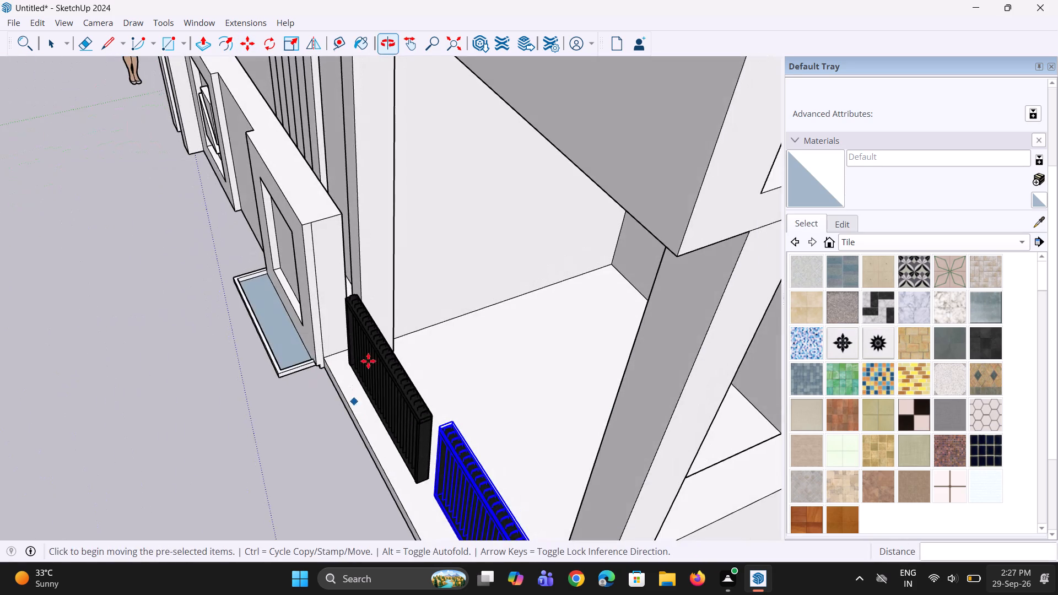
scroll(399, 316, up, 4)
middle_click(385, 356)
scroll(384, 354, up, 3)
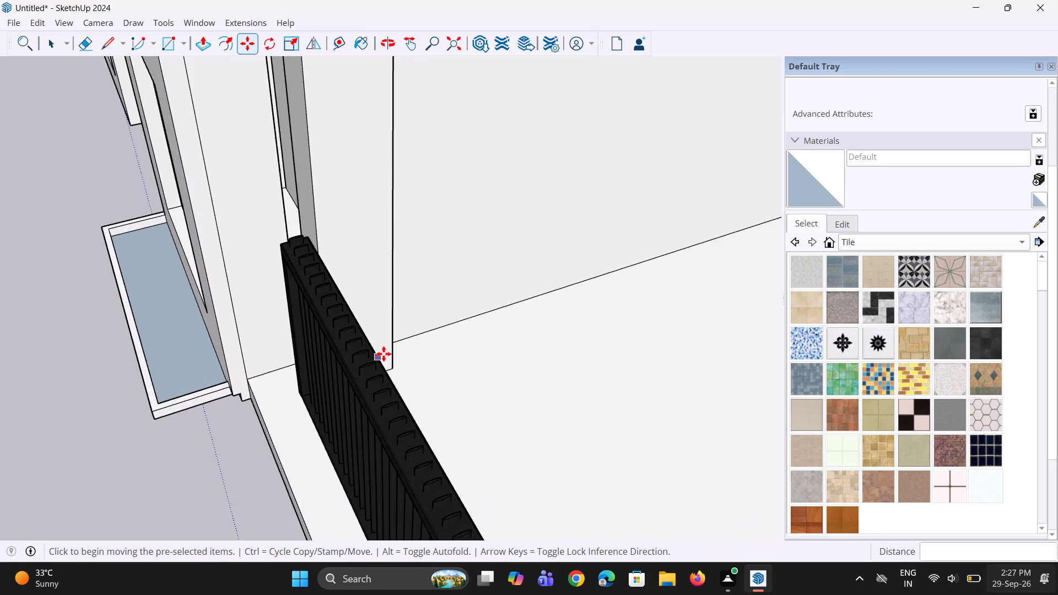
scroll(384, 354, up, 2)
middle_drag(383, 357, 285, 370)
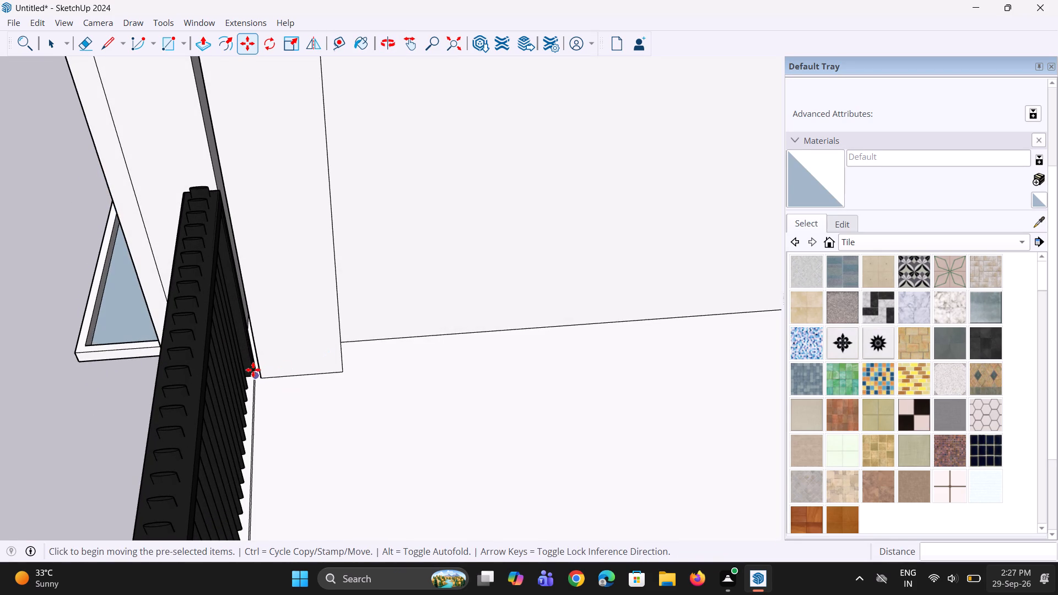
click(253, 370)
key(space)
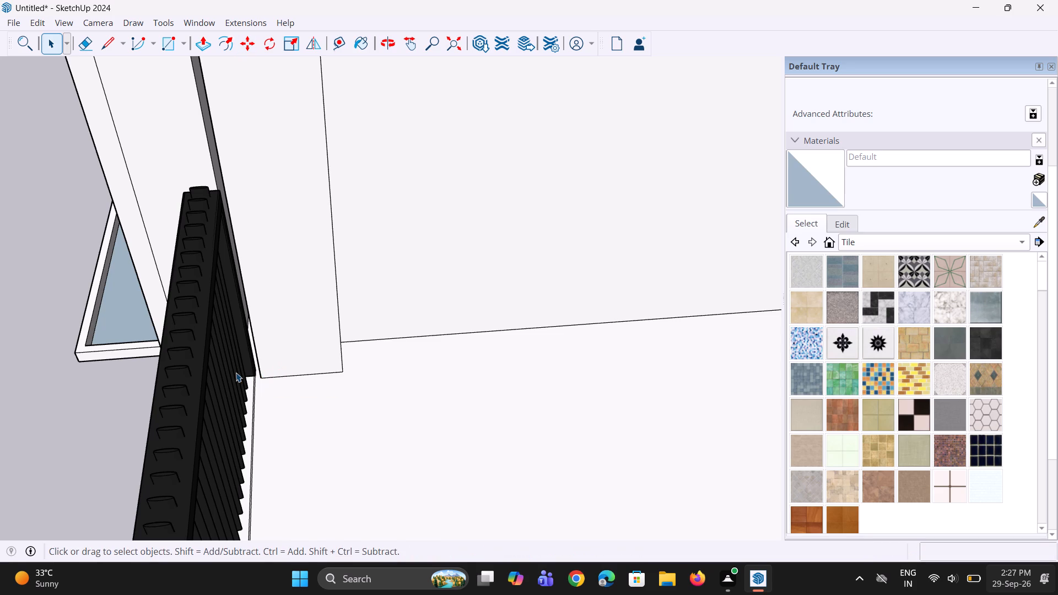
click(236, 372)
key(m)
click(260, 374)
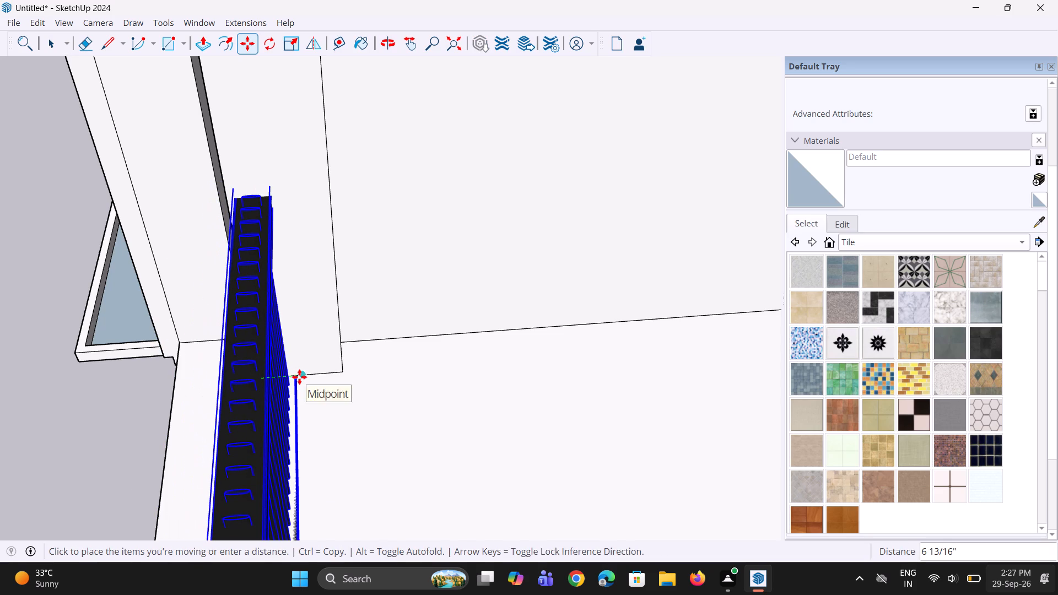
click(299, 377)
Scale the railing beside the inner column to about -13.21 along green and 1.45 along blue, making it taller.
scroll(284, 338, down, 4)
middle_drag(285, 345, 651, 338)
scroll(598, 323, down, 5)
middle_drag(568, 327, 563, 323)
middle_drag(743, 367, 748, 374)
scroll(593, 359, up, 2)
scroll(602, 367, down, 3)
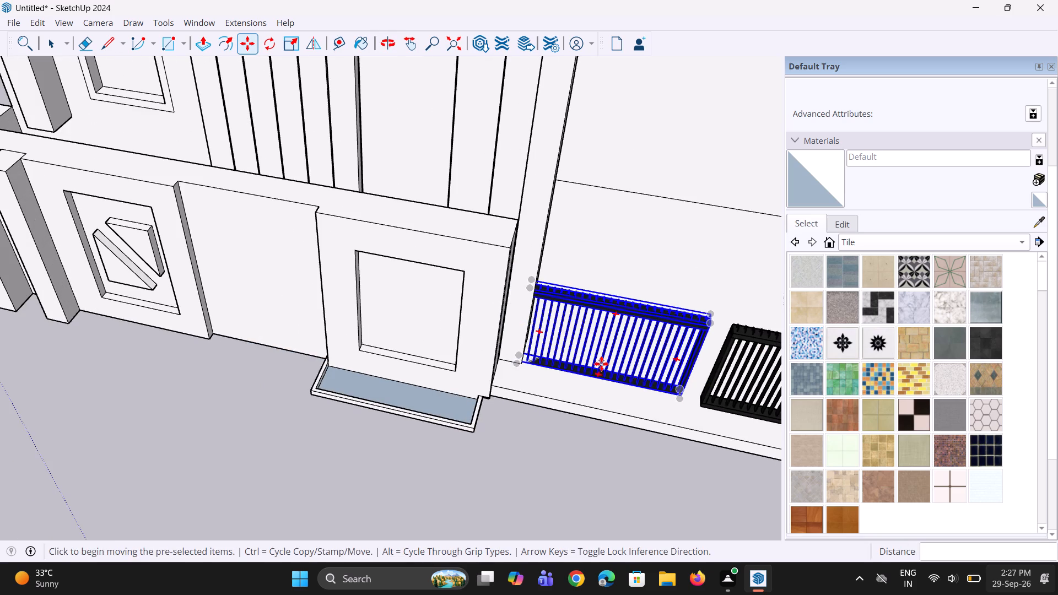
key(space)
scroll(554, 376, down, 5)
middle_drag(561, 366, 576, 283)
click(639, 535)
click(598, 489)
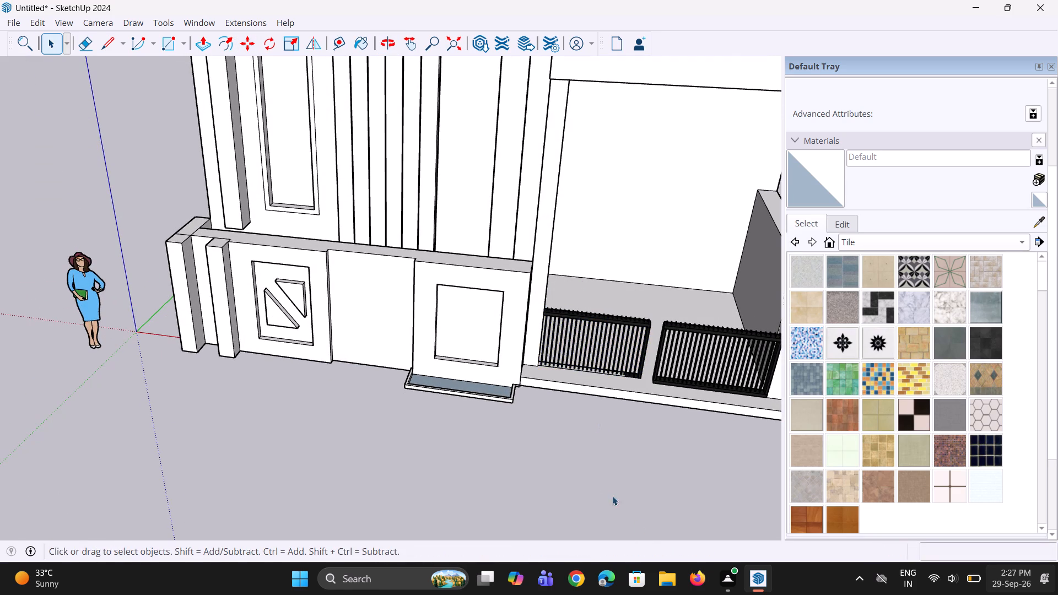
middle_drag(614, 451, 593, 310)
scroll(620, 307, up, 3)
click(617, 333)
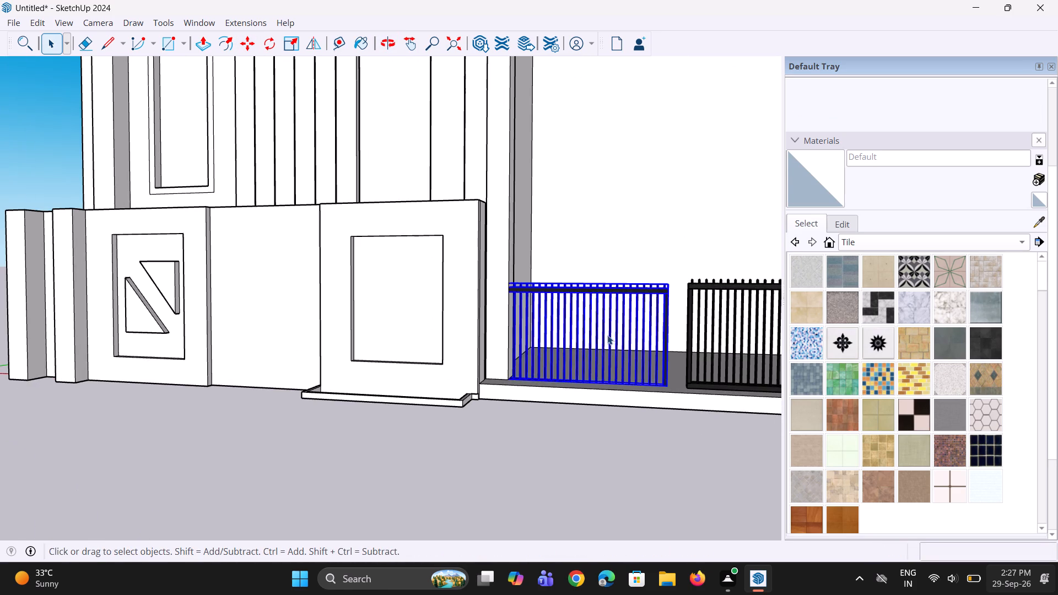
scroll(607, 335, down, 4)
key(s)
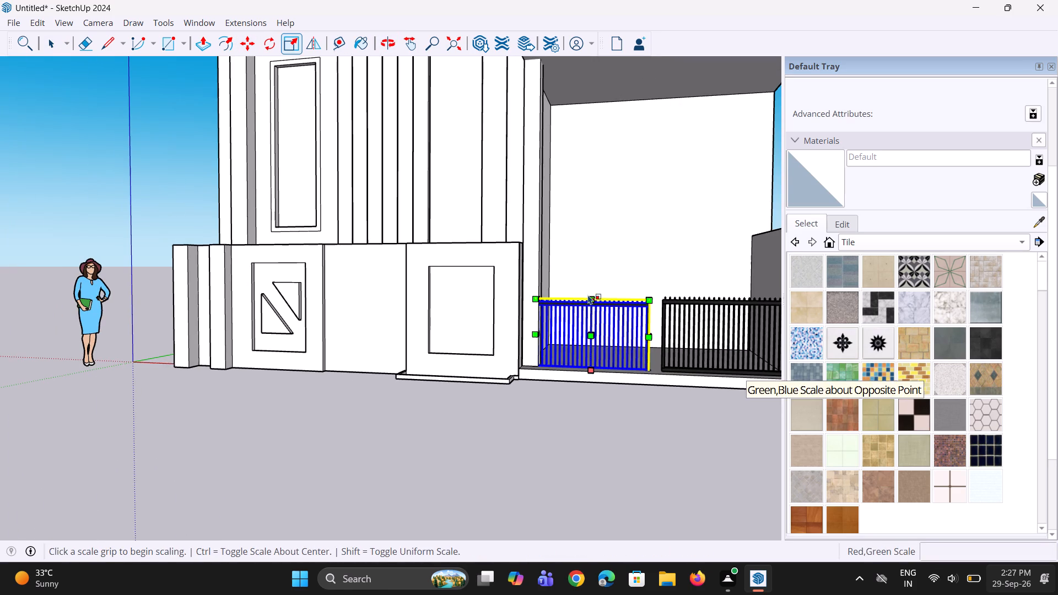
click(587, 294)
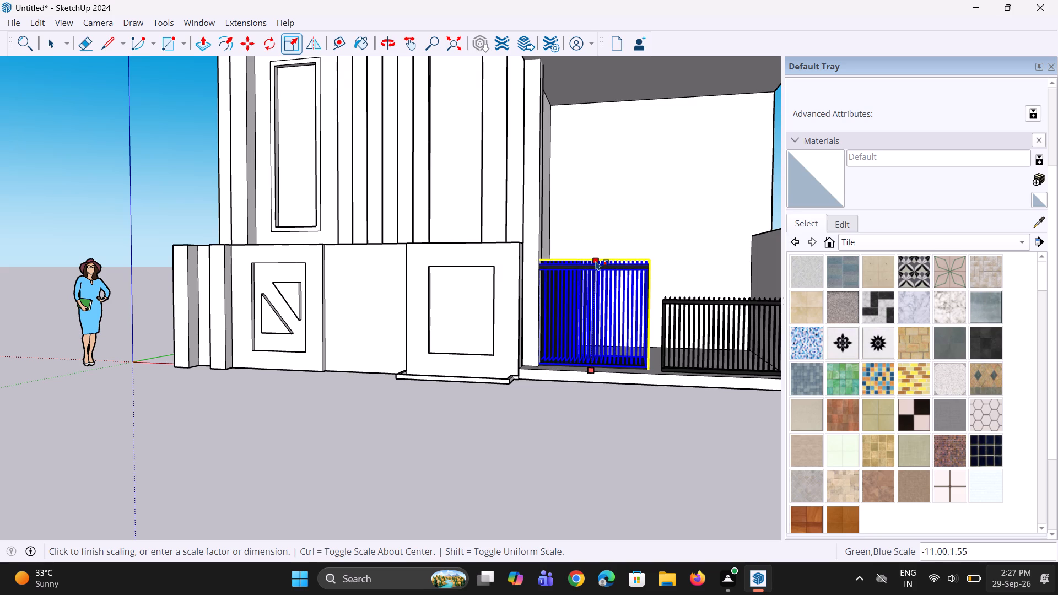
click(596, 268)
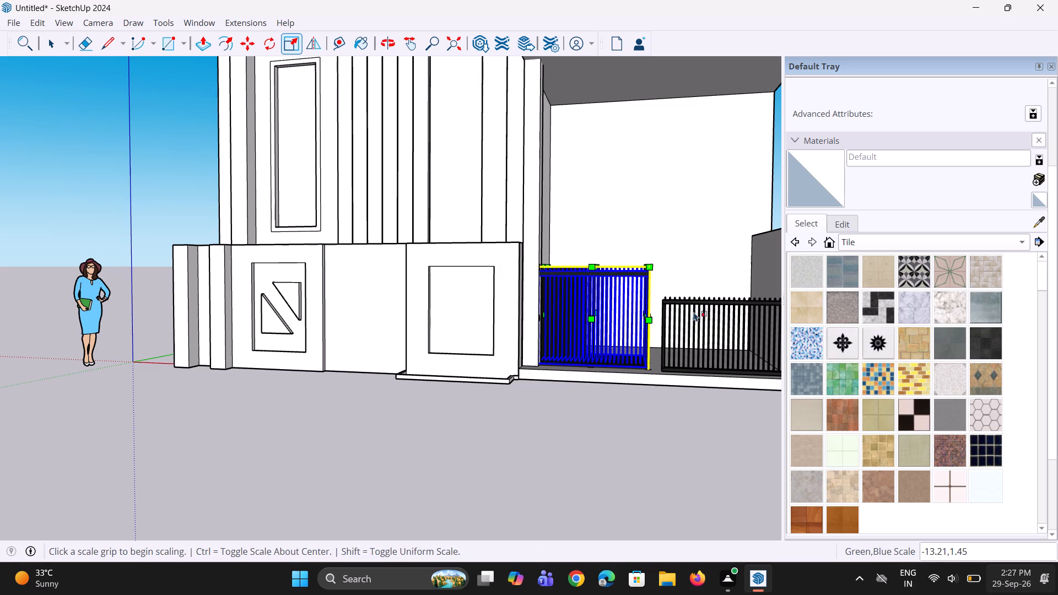
click(678, 333)
key(space)
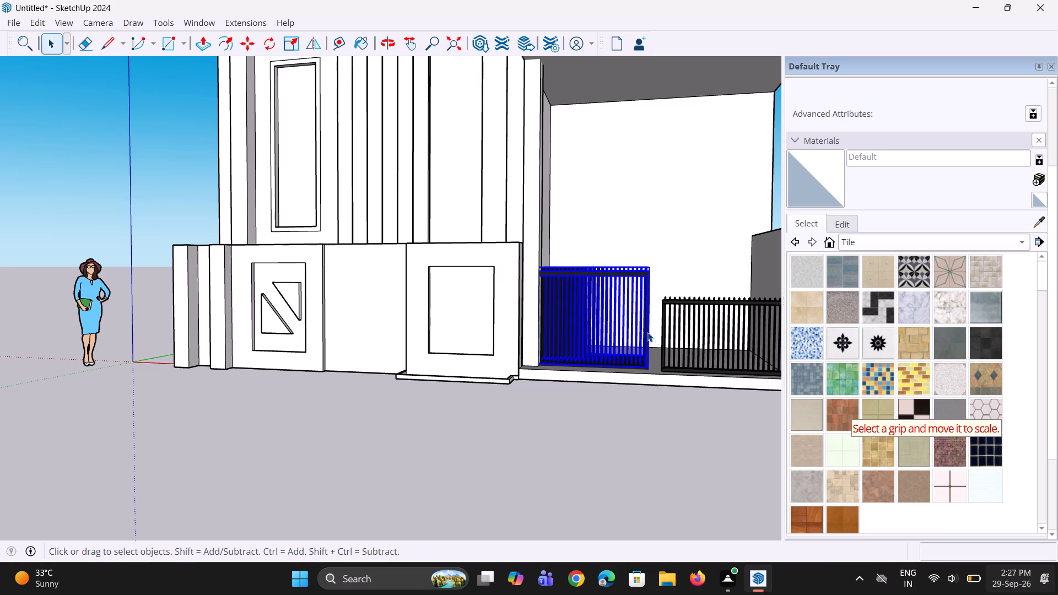
Scale the enlarged railing to about 0.11 along green to thin it back toward the bay's front.
click(634, 330)
scroll(647, 323, up, 5)
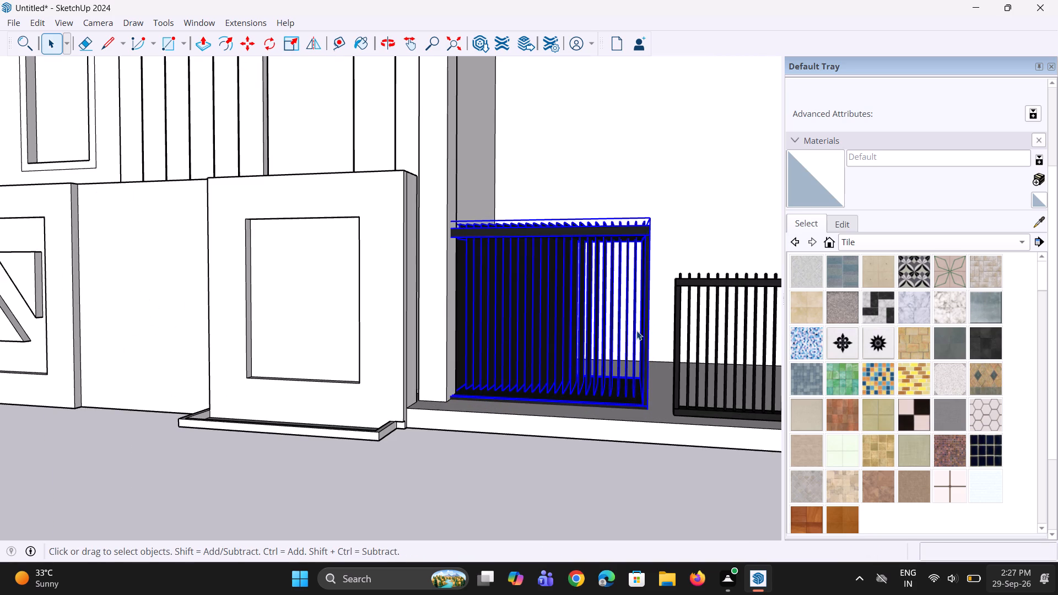
key(m)
middle_drag(640, 342, 597, 362)
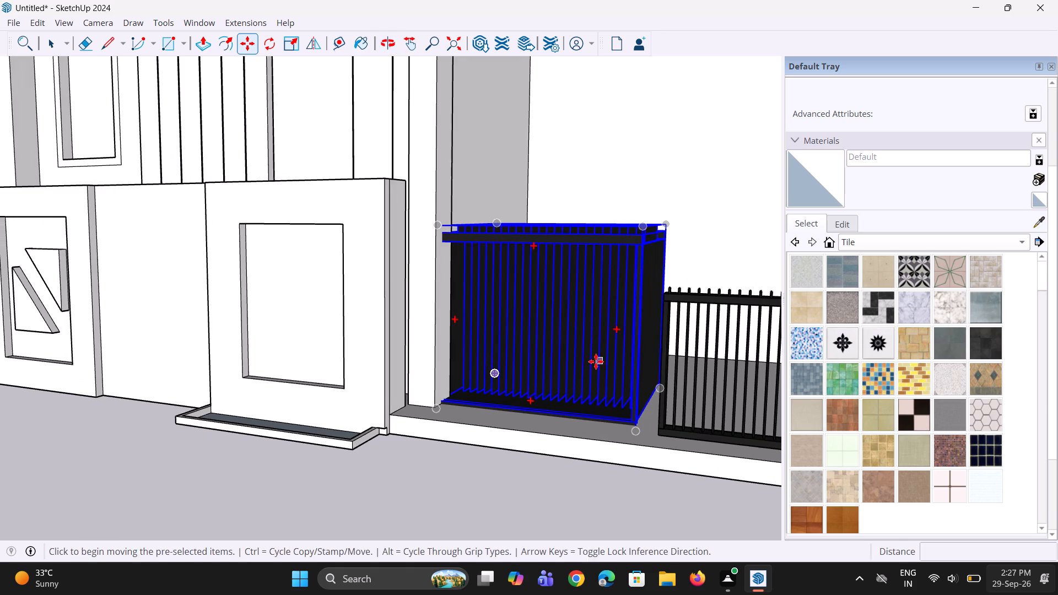
middle_drag(595, 362, 455, 475)
key(s)
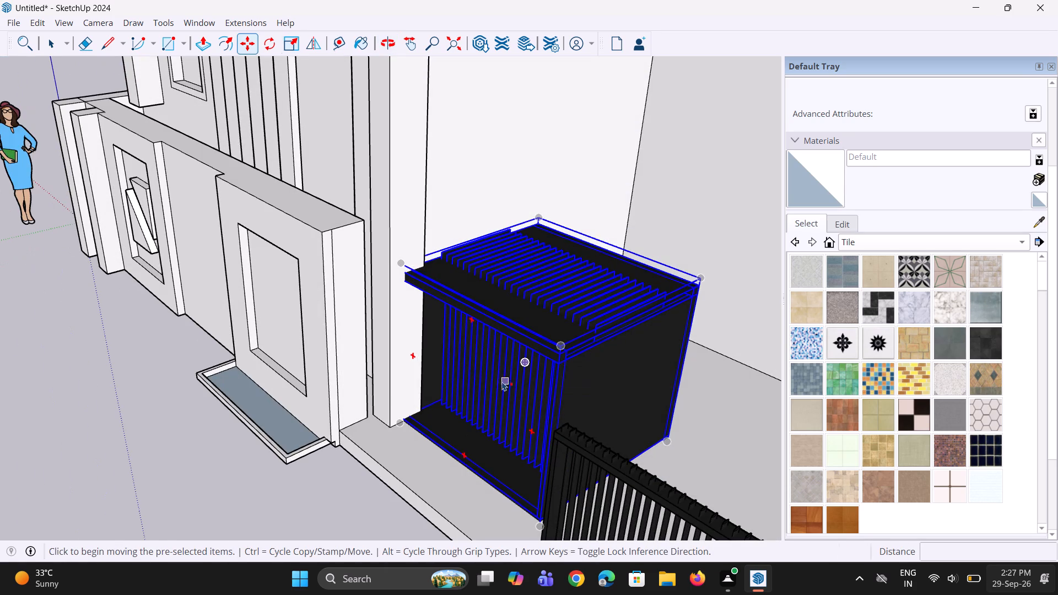
middle_drag(630, 329, 597, 392)
scroll(666, 321, up, 3)
middle_drag(664, 329, 385, 313)
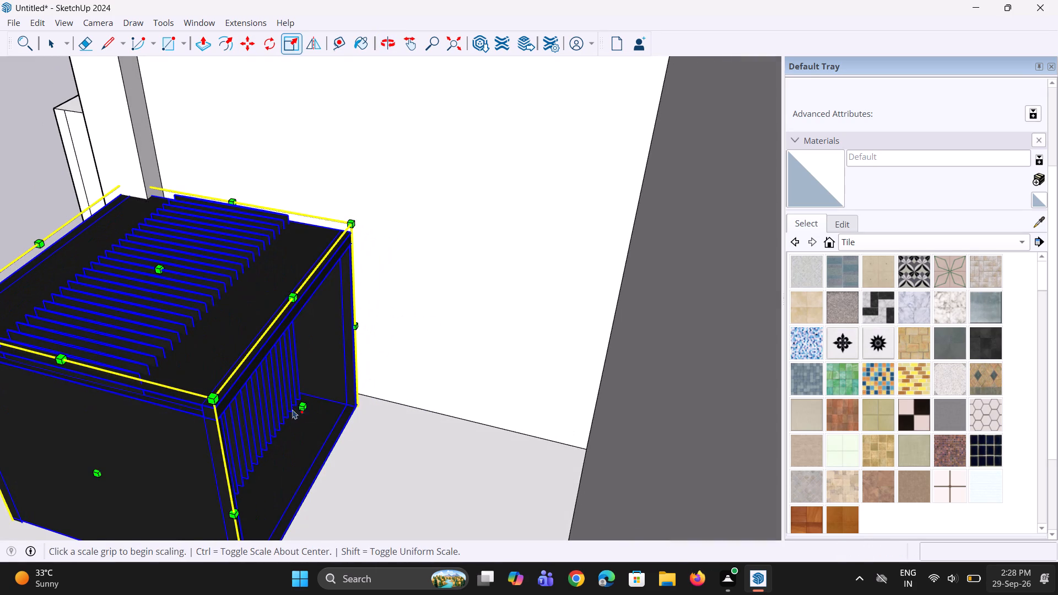
click(302, 408)
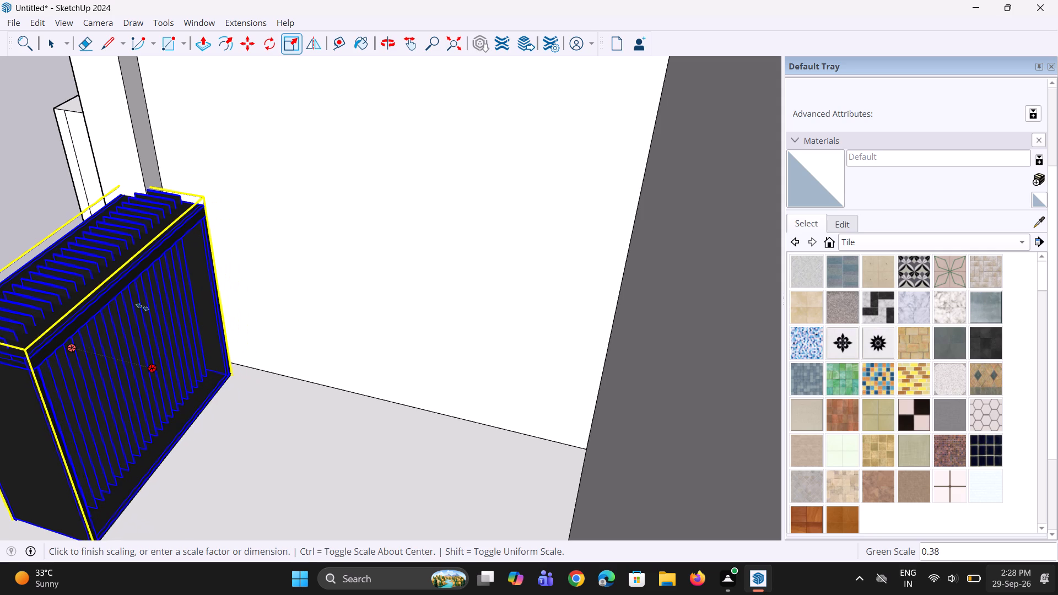
click(69, 257)
Scale the taller railing to about 1.11 along red, widening it toward the outer column.
middle_drag(66, 283, 418, 306)
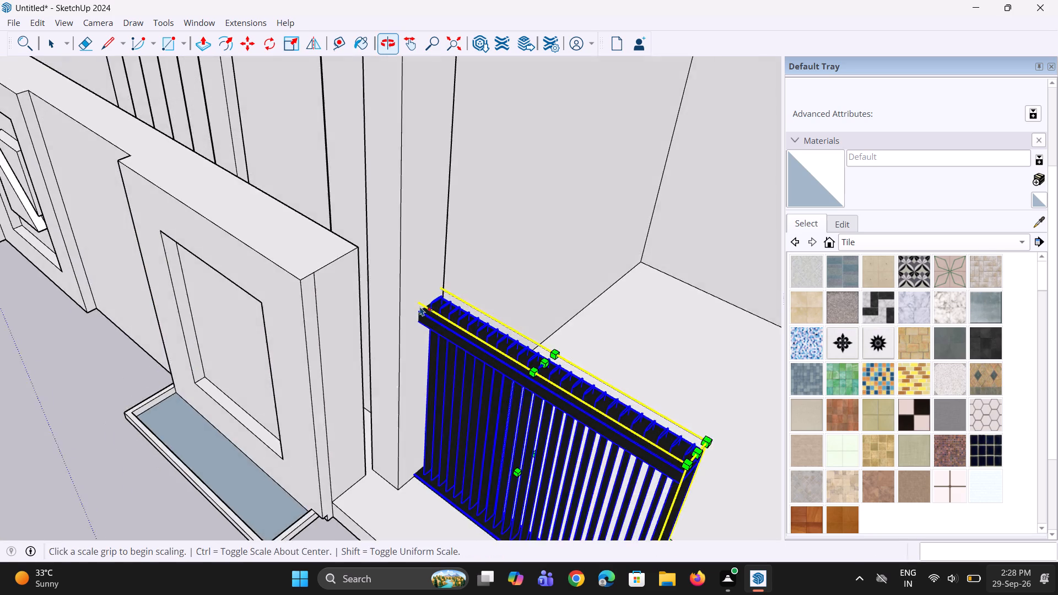
scroll(427, 309, down, 4)
middle_drag(476, 359, 613, 311)
scroll(661, 348, up, 2)
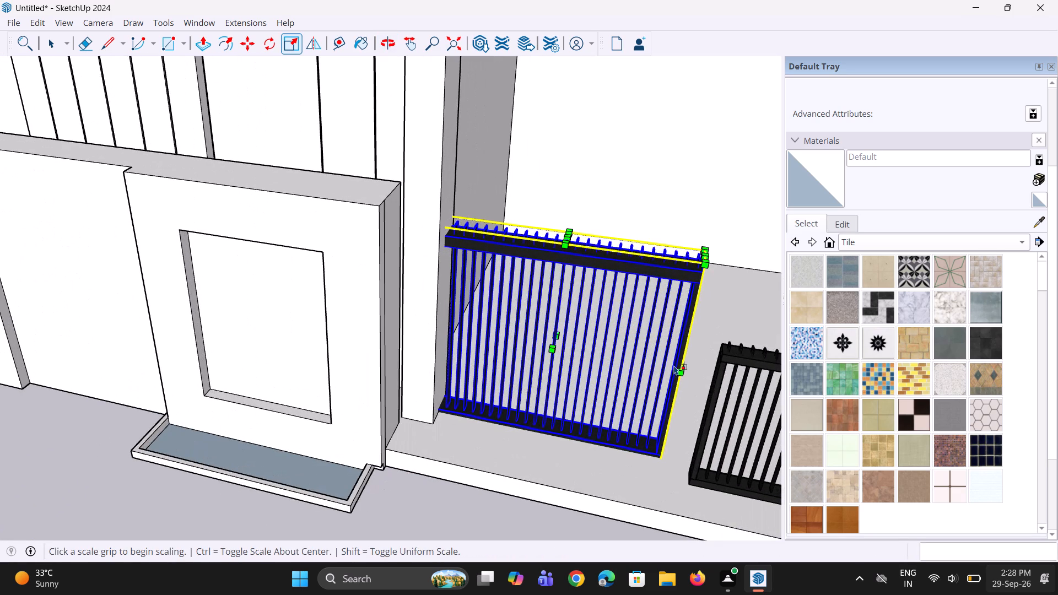
middle_drag(680, 362, 606, 328)
middle_drag(670, 382, 673, 392)
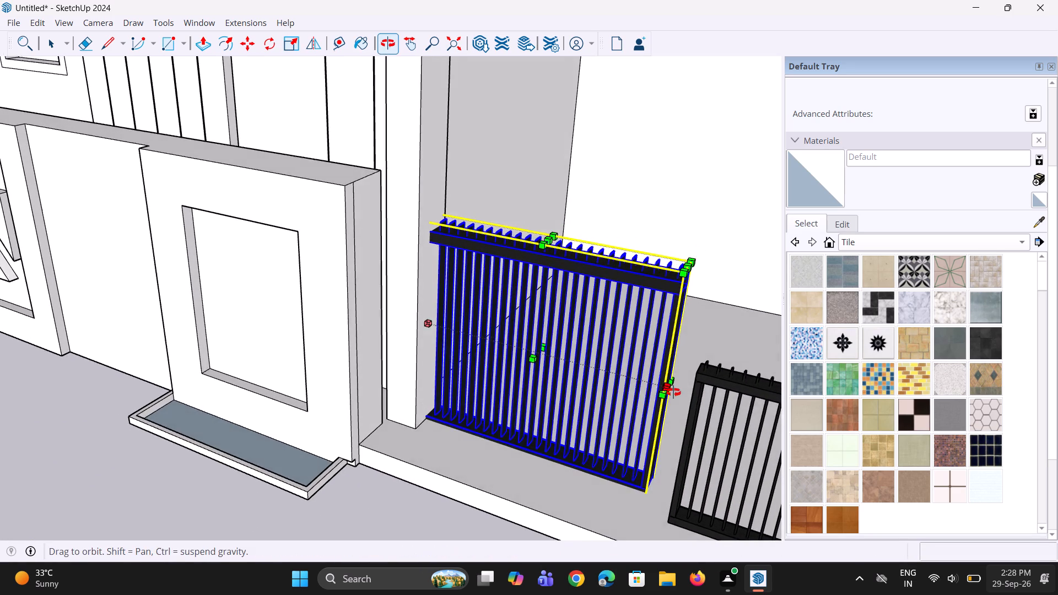
middle_drag(673, 392, 654, 409)
click(658, 409)
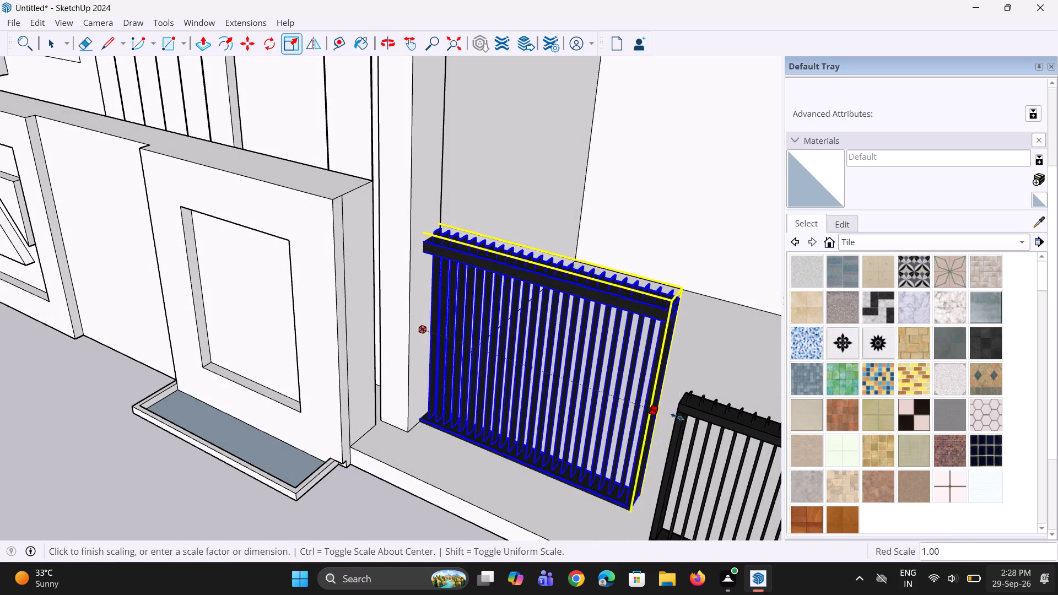
click(677, 416)
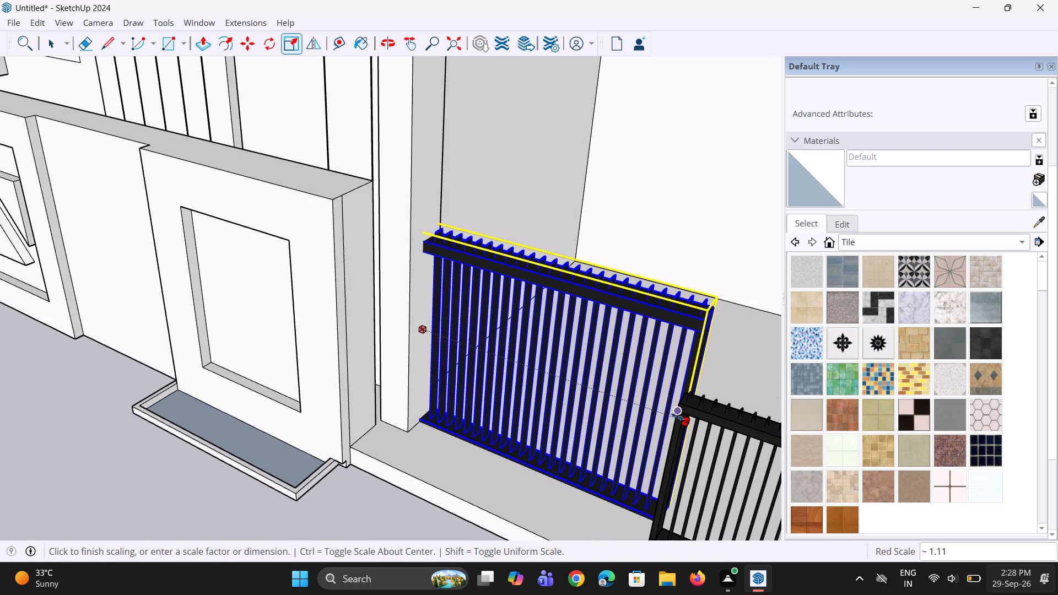
middle_drag(604, 424, 691, 424)
scroll(631, 417, down, 5)
key(space)
key(space)
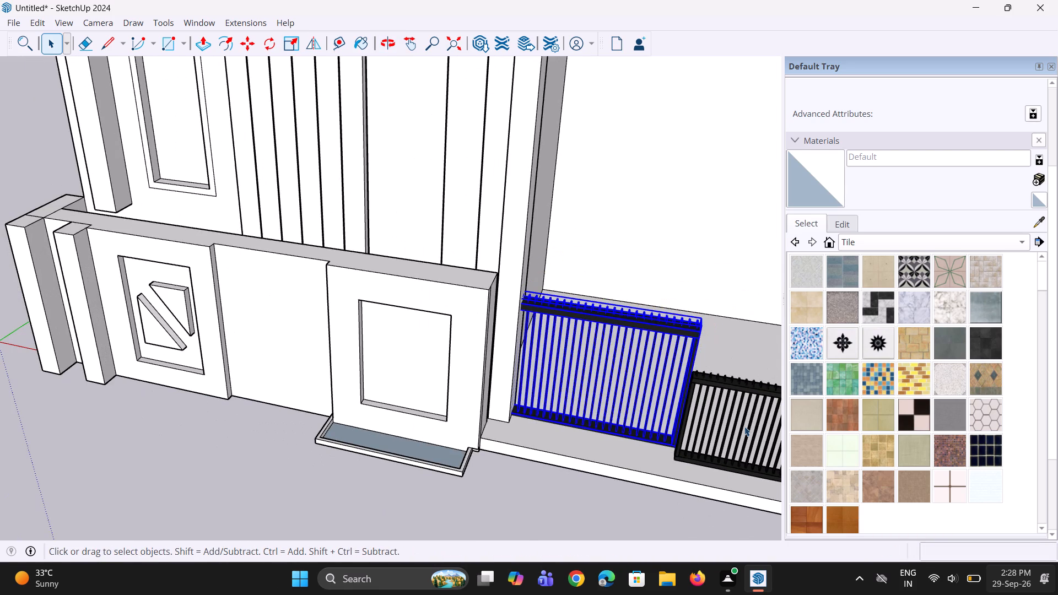
Delete the shorter railing copy nearer the outer column.
click(744, 426)
scroll(565, 436, down, 4)
key(Delete)
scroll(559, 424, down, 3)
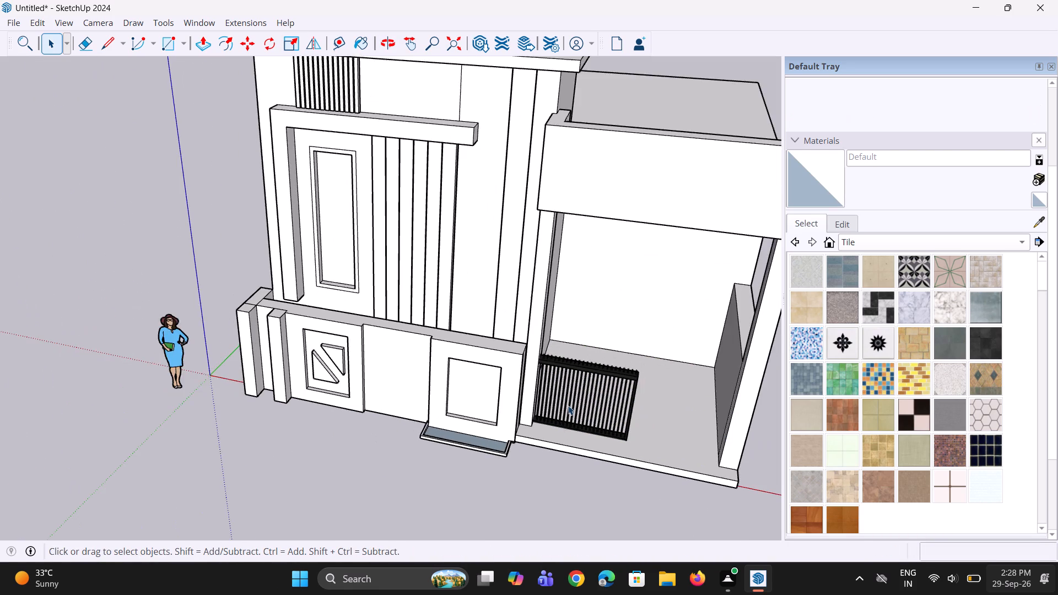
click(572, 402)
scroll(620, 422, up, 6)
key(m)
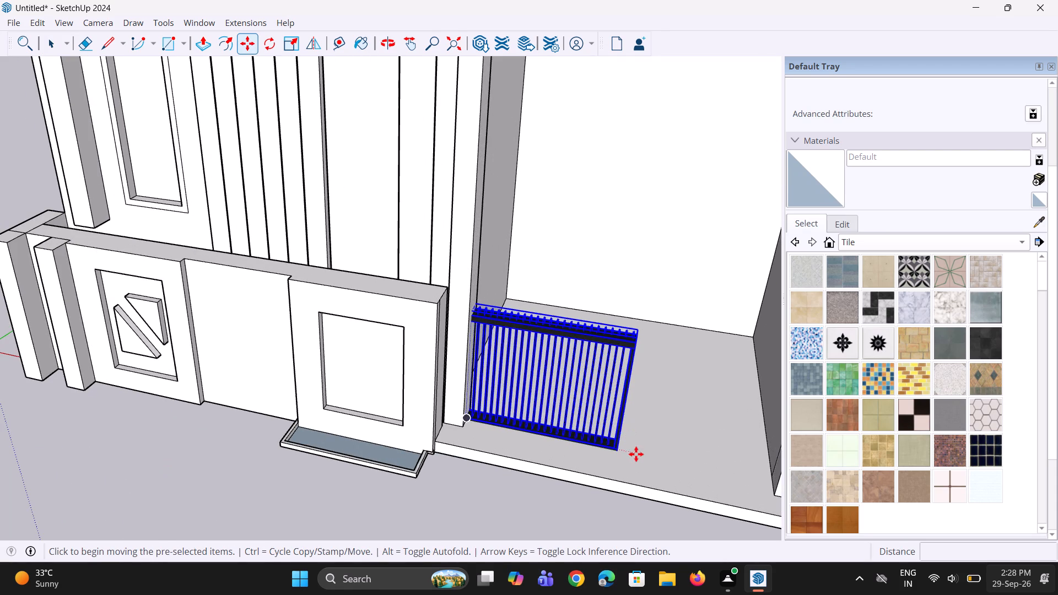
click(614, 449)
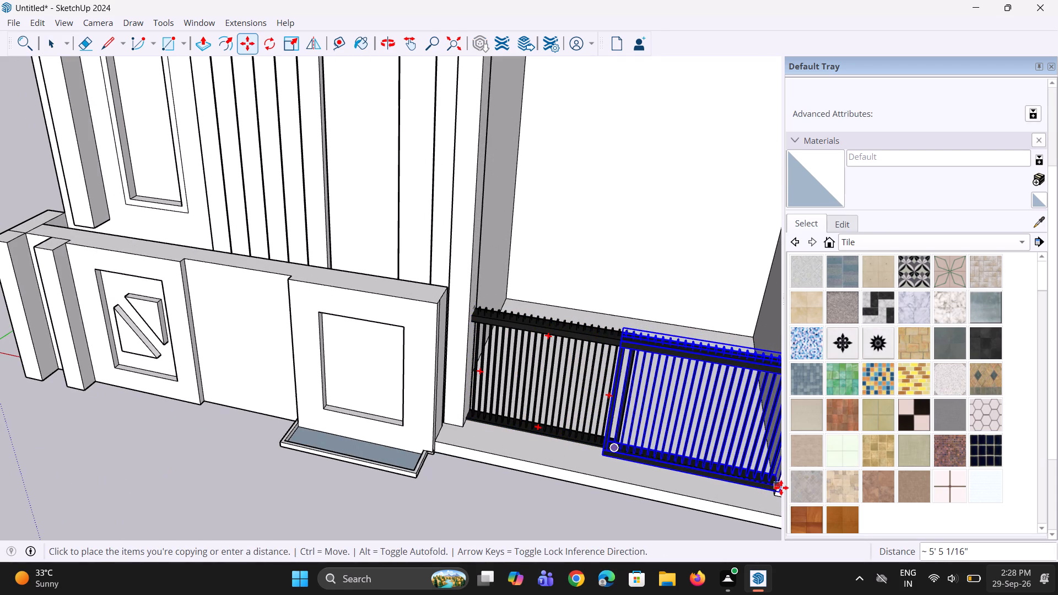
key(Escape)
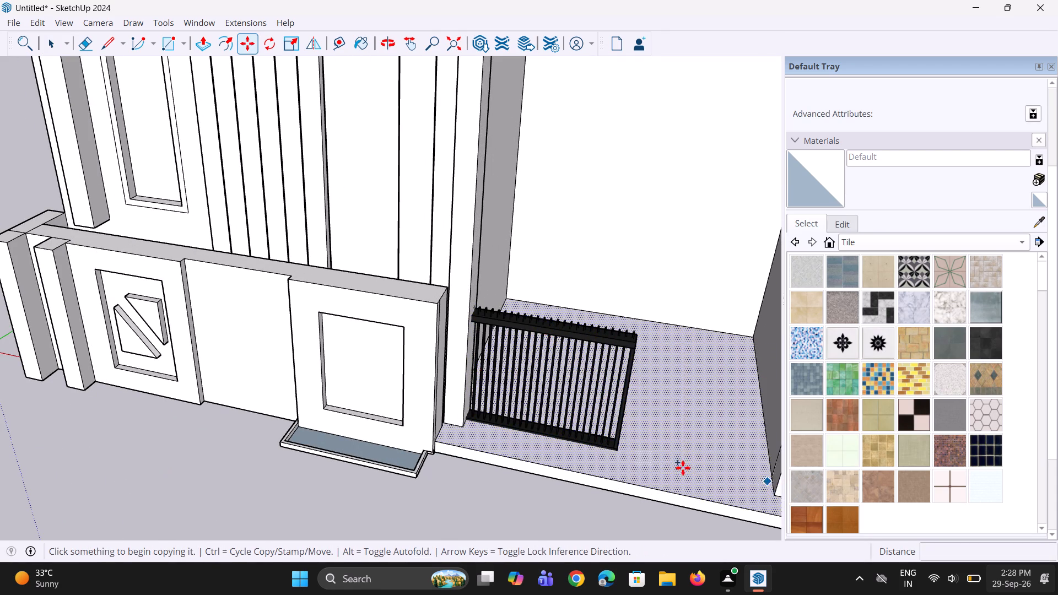
Copy the taller railing about 5' 5 5/16" along the bay's front so its end meets the outer column.
key(space)
click(606, 443)
key(m)
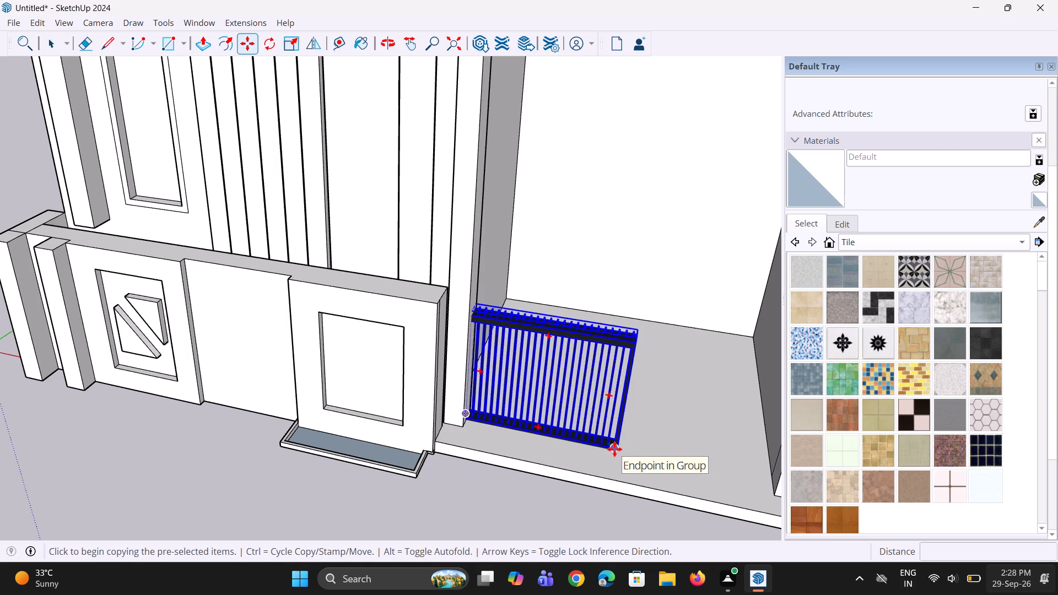
click(614, 449)
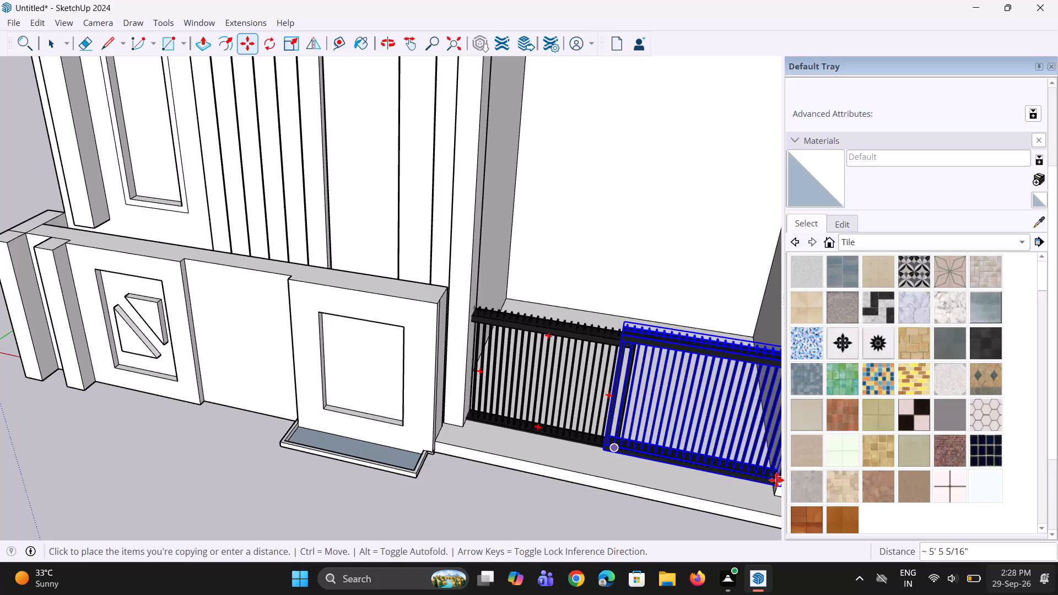
click(777, 480)
Scale the copied railing's inner end to about 0.91 along red, clearing its overlap with the first railing.
middle_drag(611, 426, 748, 475)
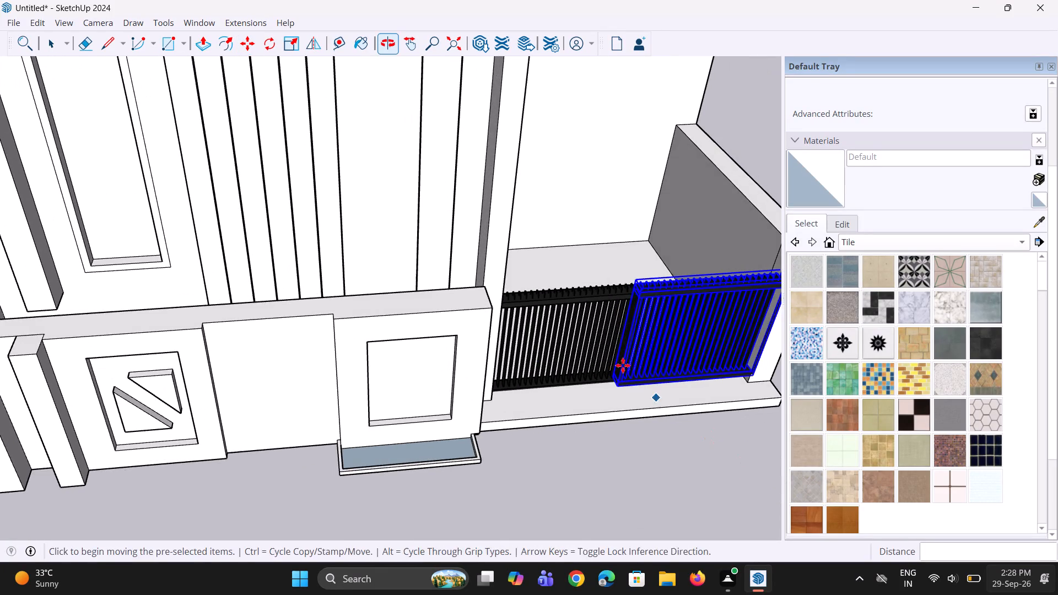
middle_drag(619, 360, 662, 391)
scroll(610, 295, up, 3)
middle_drag(630, 311, 553, 242)
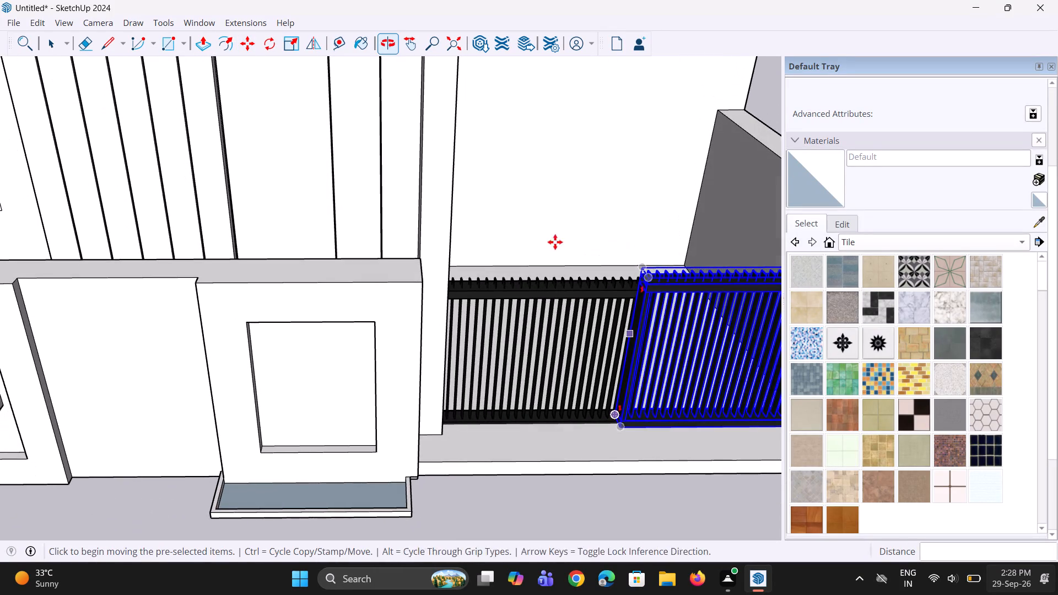
key(s)
click(632, 348)
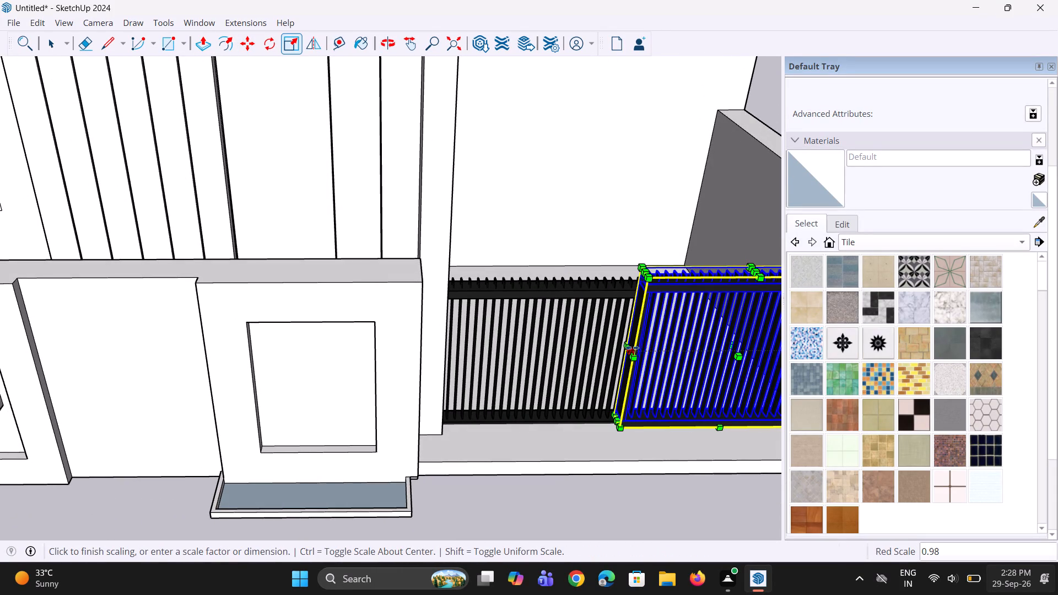
click(647, 348)
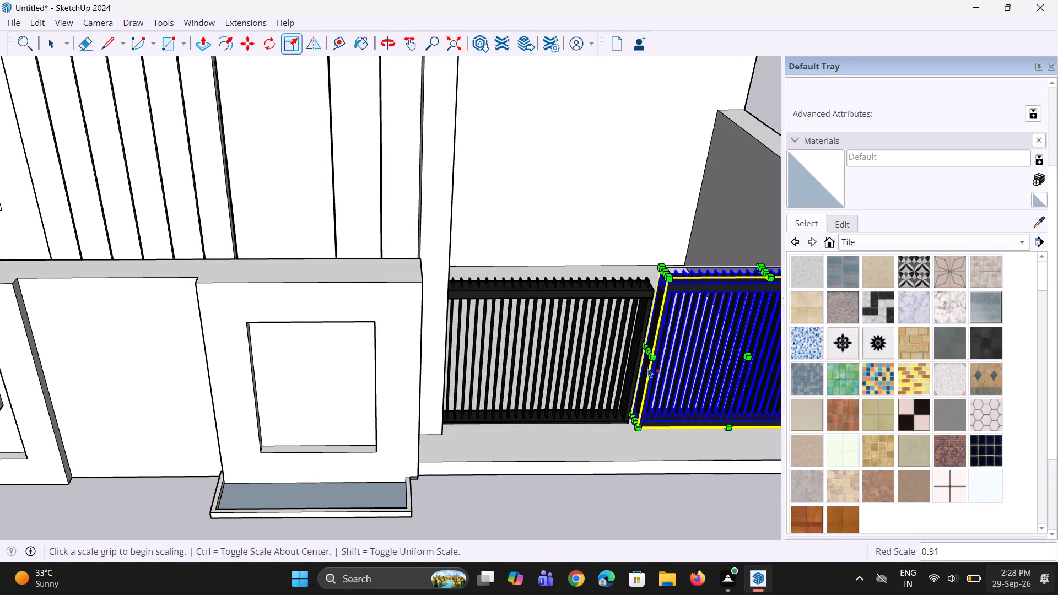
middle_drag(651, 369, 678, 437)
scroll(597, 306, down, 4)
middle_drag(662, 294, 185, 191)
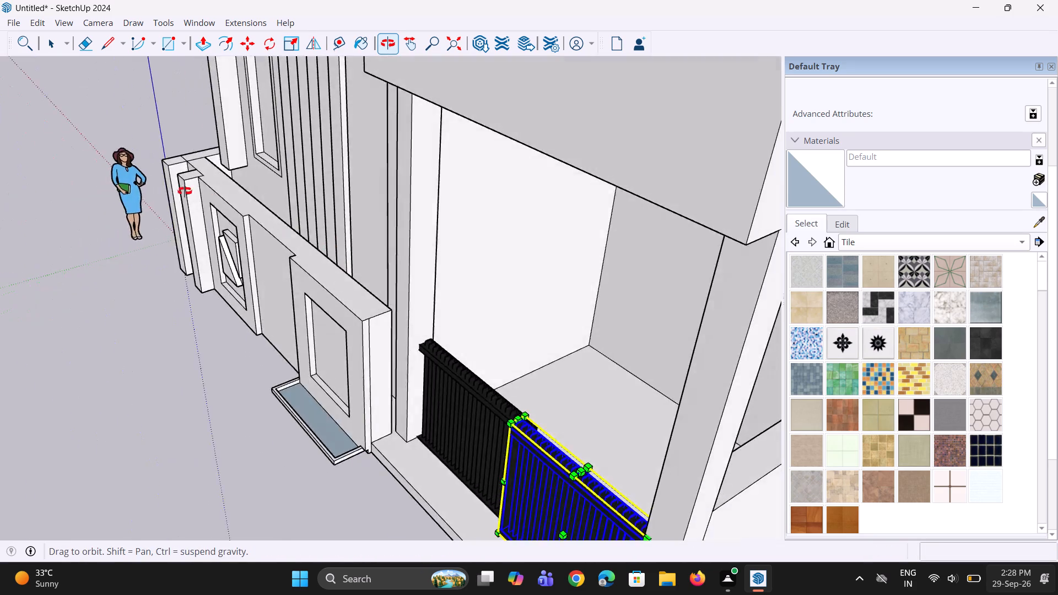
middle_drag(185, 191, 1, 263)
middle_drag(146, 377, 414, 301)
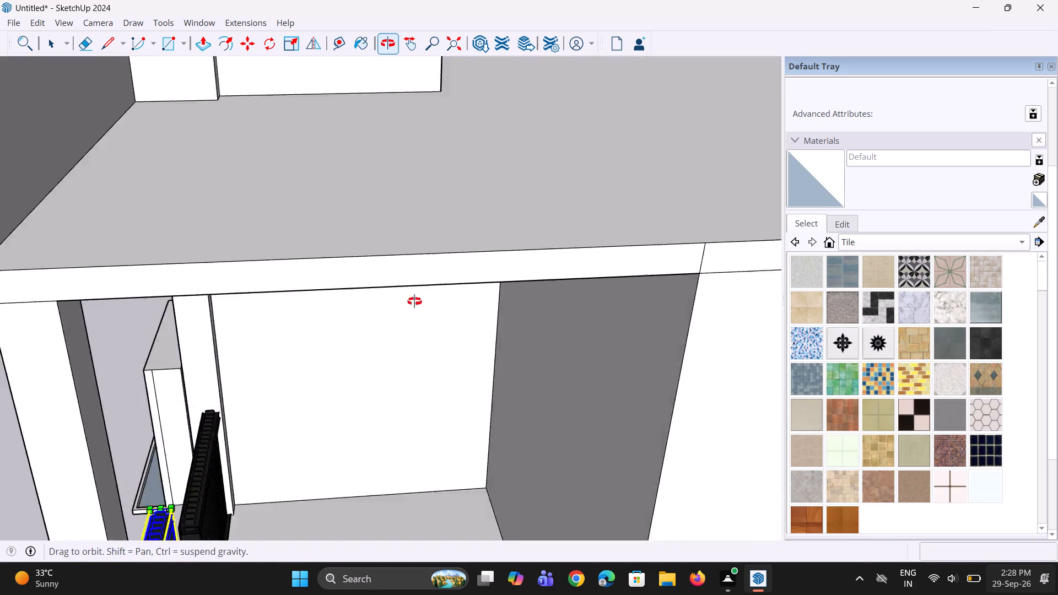
Move the railing beside the outer column back about 6 9/16" along green, toward the line of the first railing.
middle_drag(414, 301, 422, 299)
scroll(495, 340, down, 11)
middle_drag(384, 451, 464, 419)
scroll(494, 459, up, 4)
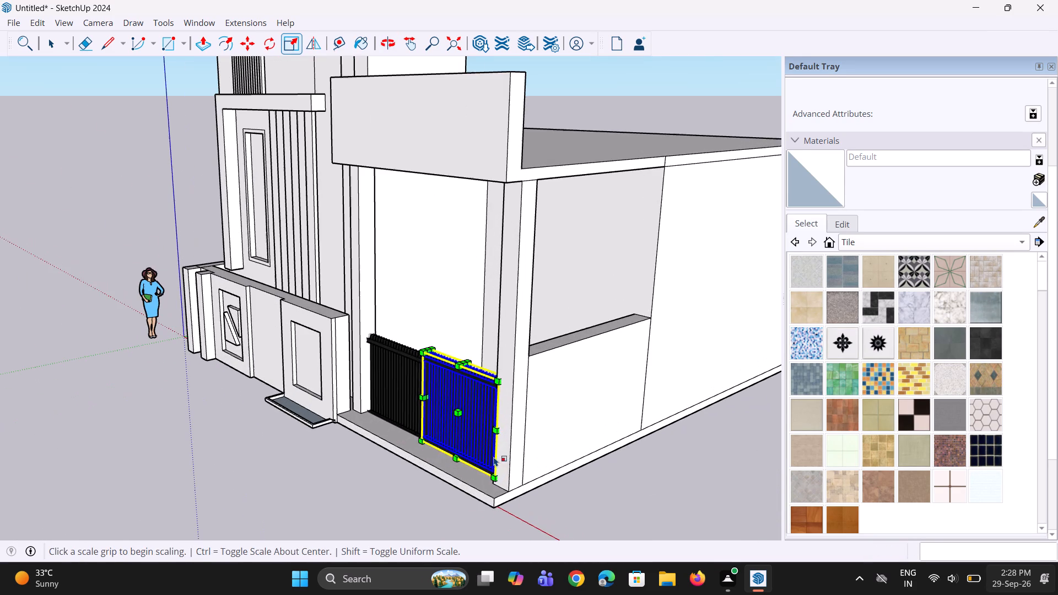
key(m)
middle_drag(486, 479, 509, 495)
scroll(508, 484, up, 9)
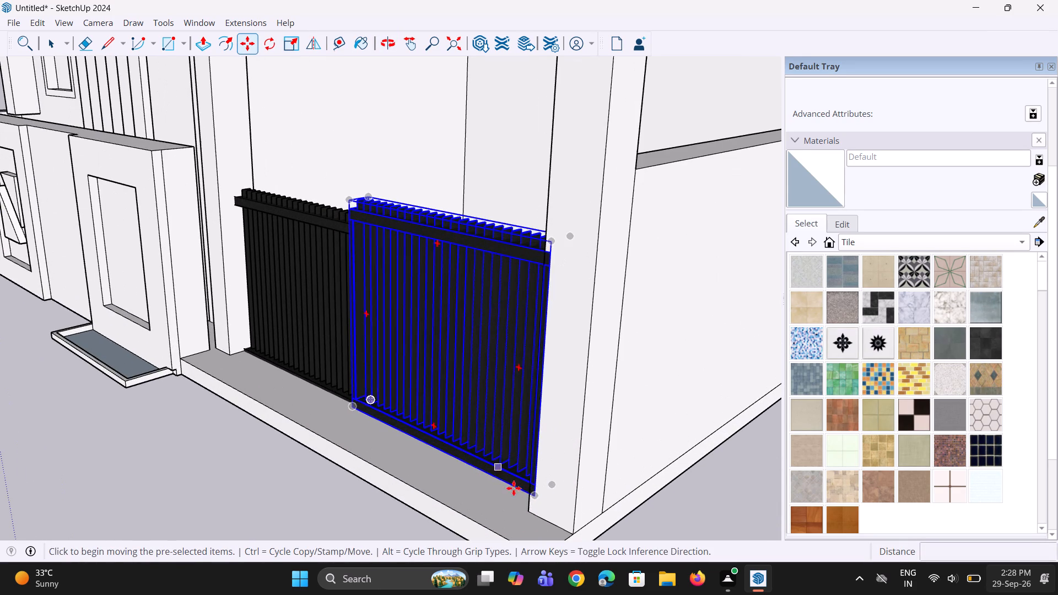
click(526, 497)
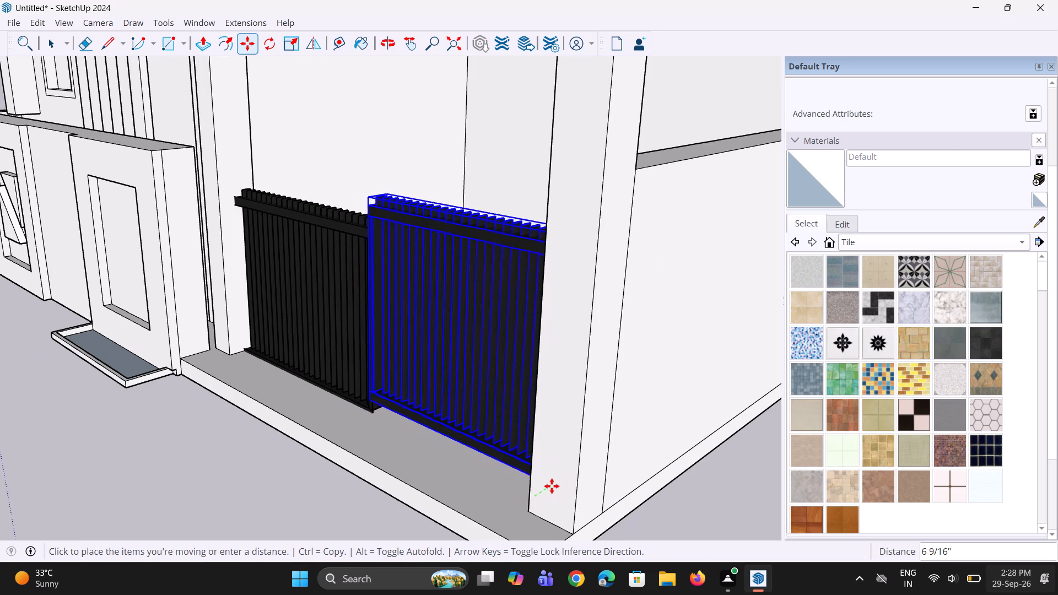
click(554, 491)
Lower the outer railing about 4 3/8" along blue so its bottom rests on the bay's plinth.
middle_drag(438, 464, 682, 346)
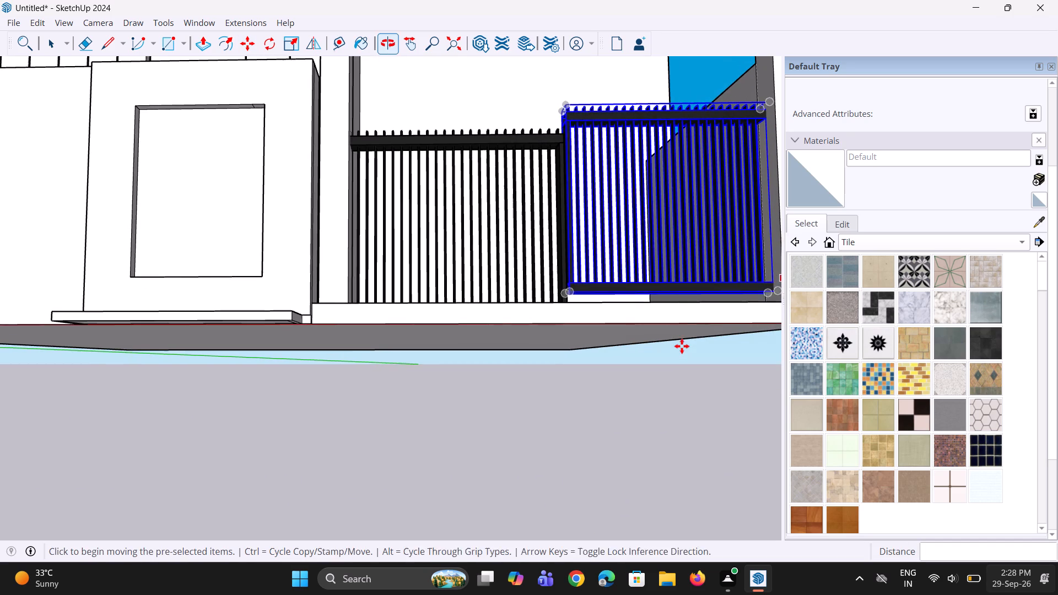
click(768, 290)
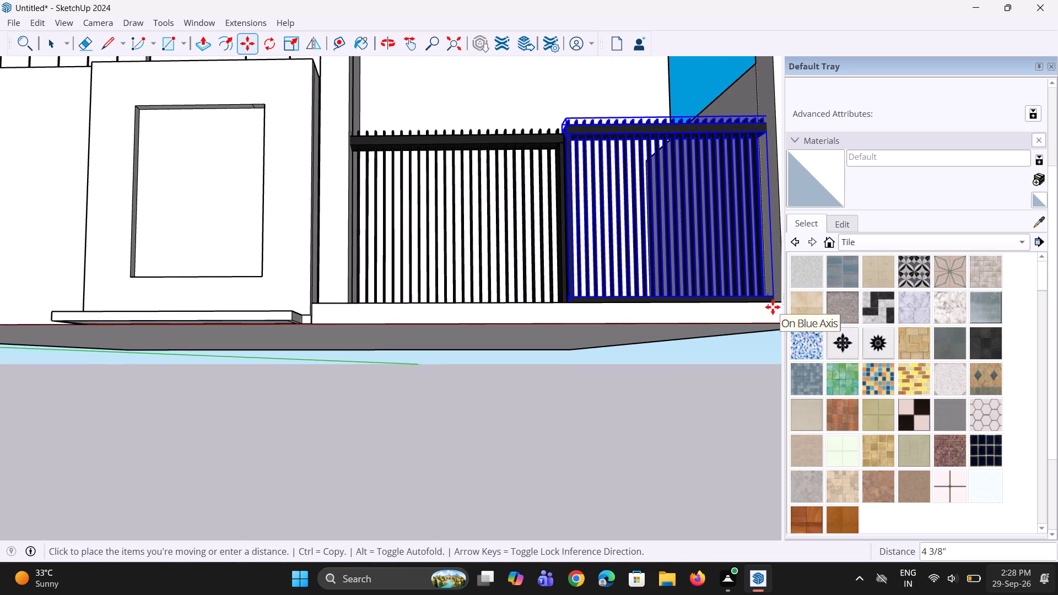
click(773, 307)
Scale the outer railing's height to about 0.97 along blue, matching its top to the adjoining railing, and clear the selection.
middle_drag(644, 245, 644, 391)
scroll(599, 248, up, 3)
scroll(599, 247, down, 2)
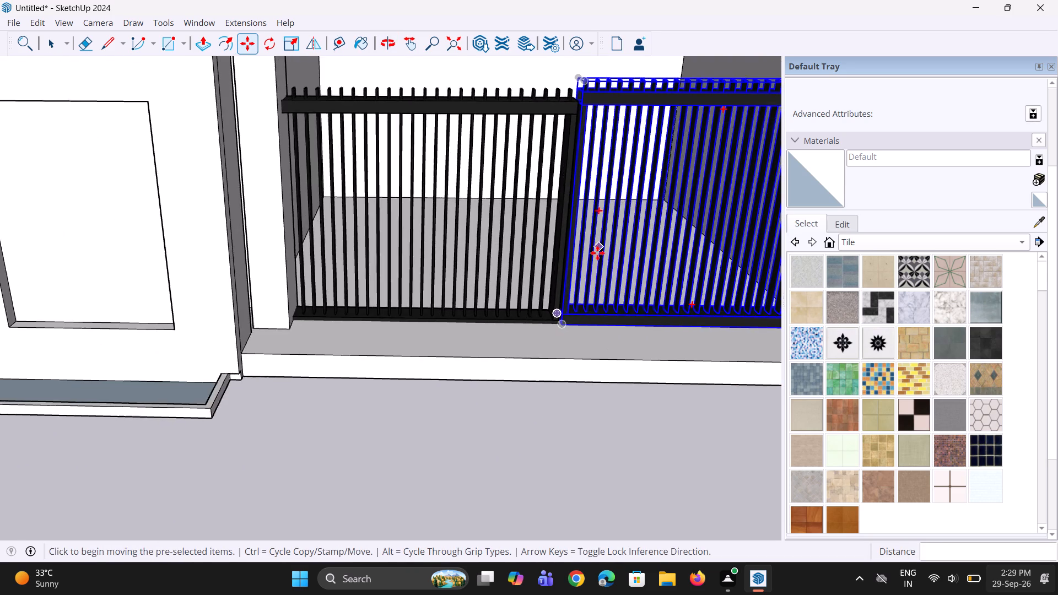
scroll(597, 253, down, 3)
key(s)
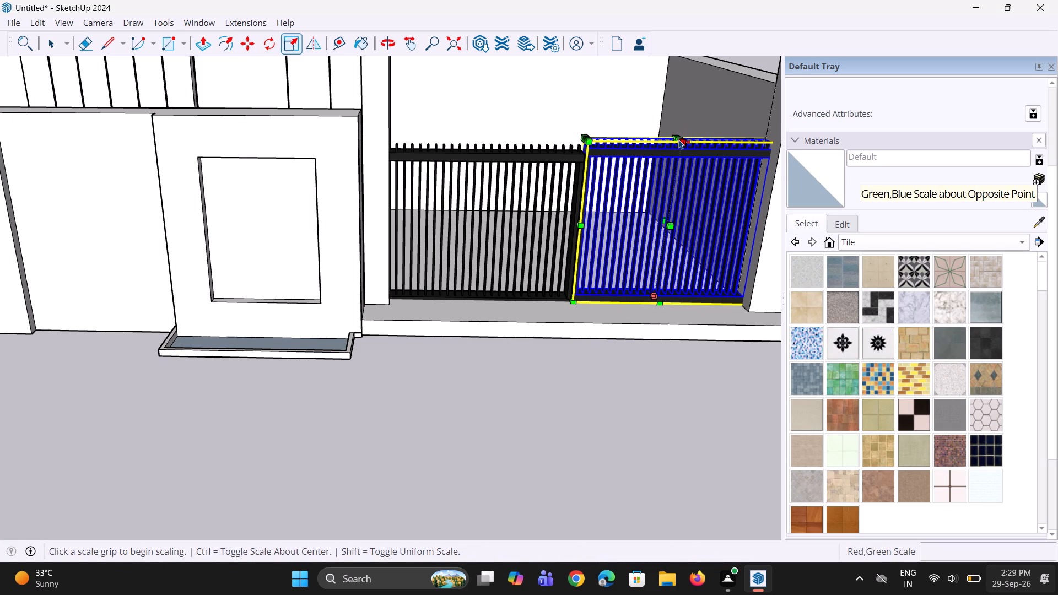
click(676, 141)
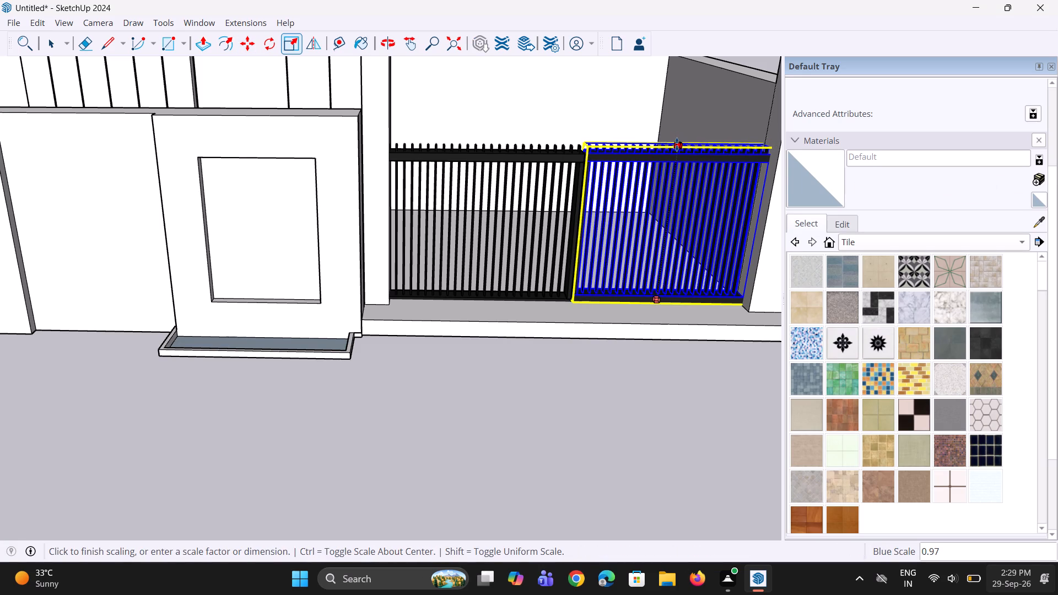
click(677, 145)
key(space)
key(space)
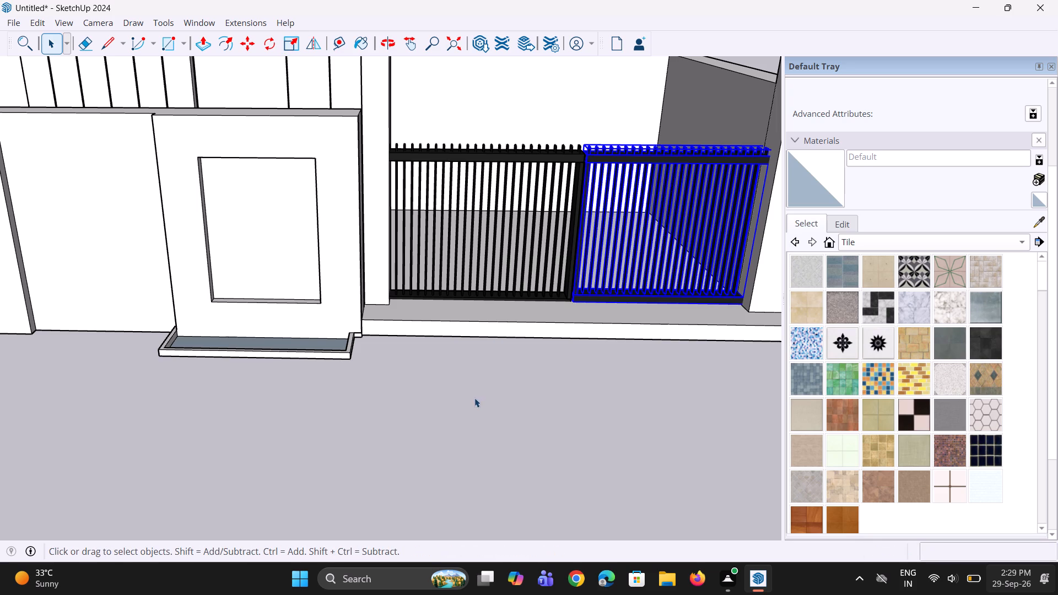
click(474, 398)
Examine the two railings and the side bay from the front, both at a distance and close up.
middle_drag(612, 261, 570, 256)
scroll(568, 256, down, 5)
middle_drag(562, 266, 557, 240)
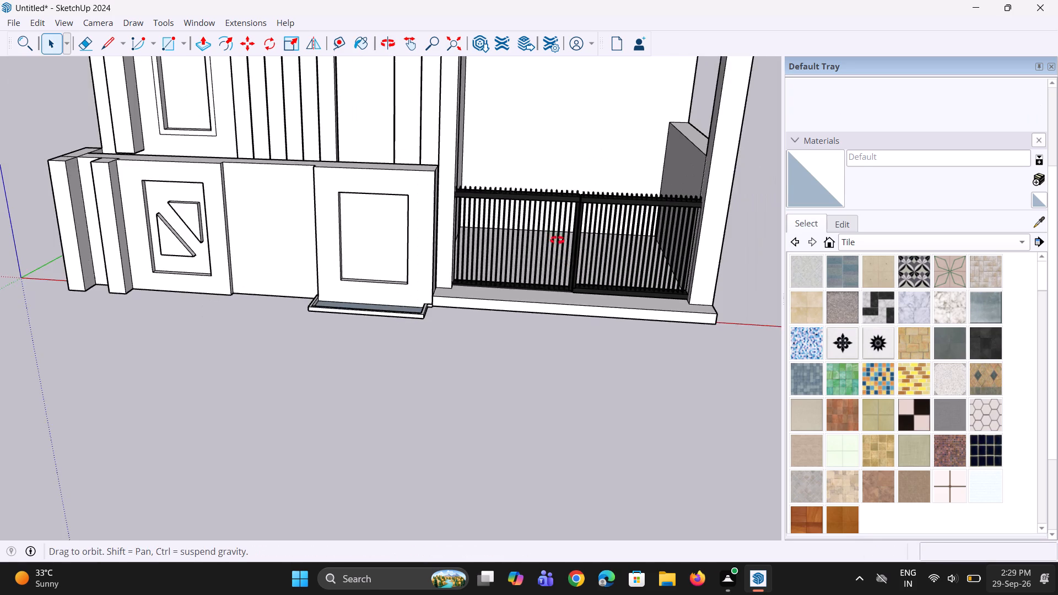
middle_drag(557, 240, 509, 279)
scroll(509, 280, down, 4)
middle_drag(522, 258, 548, 197)
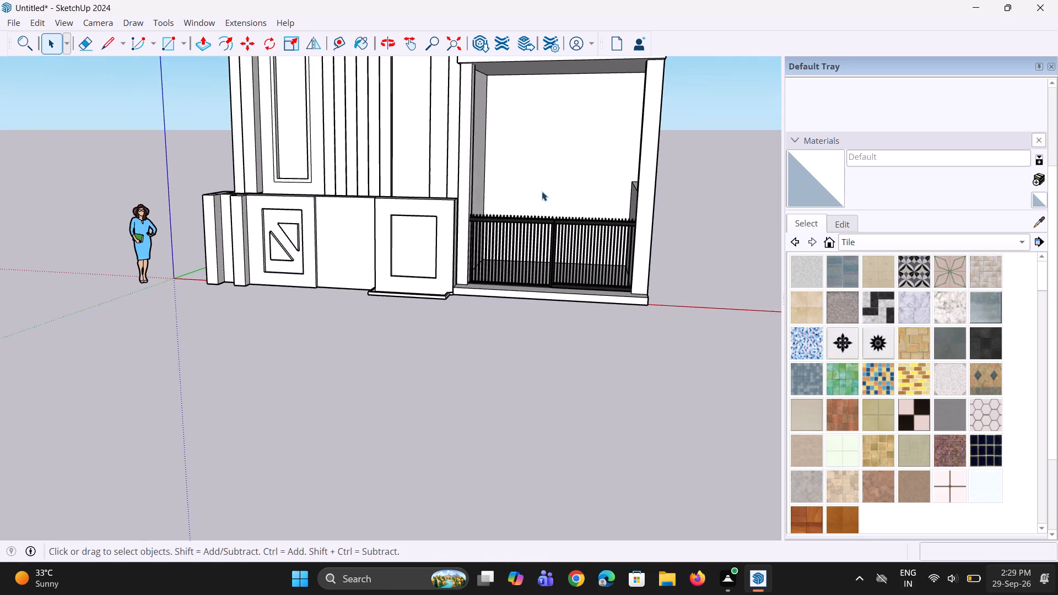
middle_drag(483, 242, 510, 311)
scroll(512, 167, up, 5)
middle_drag(487, 230, 490, 252)
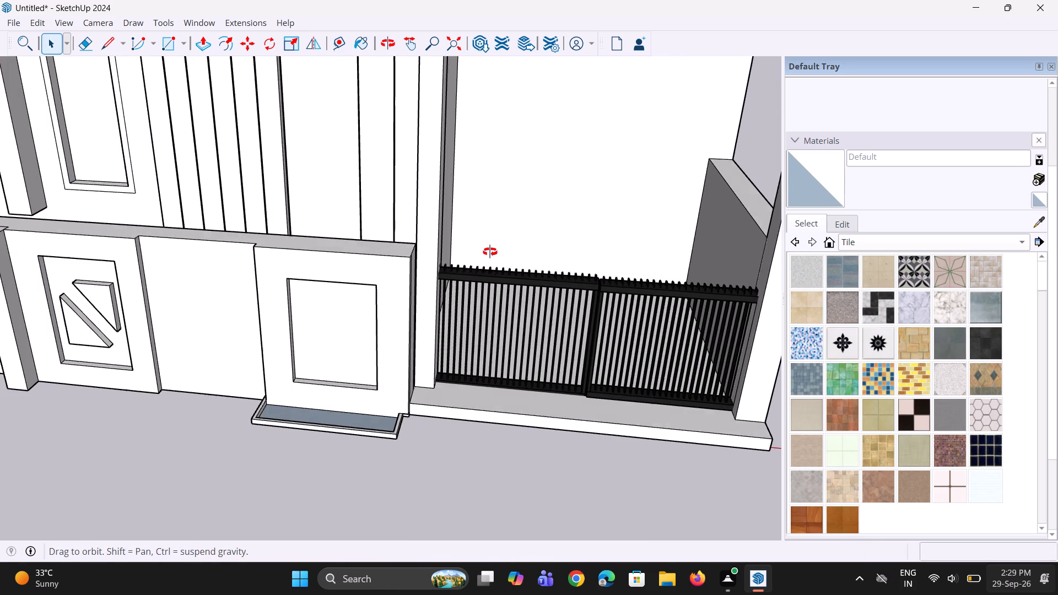
middle_drag(490, 252, 490, 280)
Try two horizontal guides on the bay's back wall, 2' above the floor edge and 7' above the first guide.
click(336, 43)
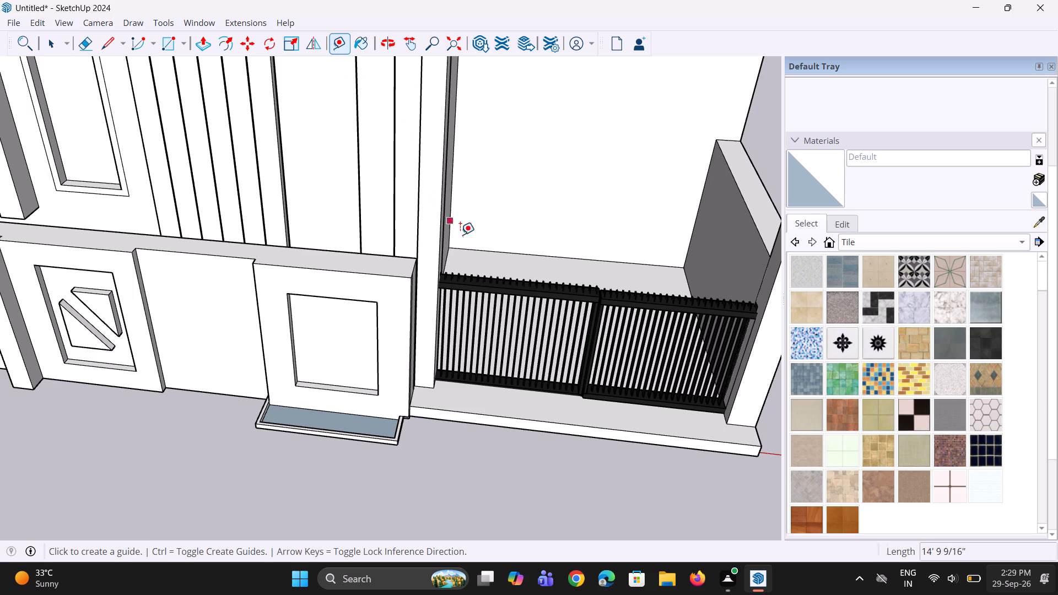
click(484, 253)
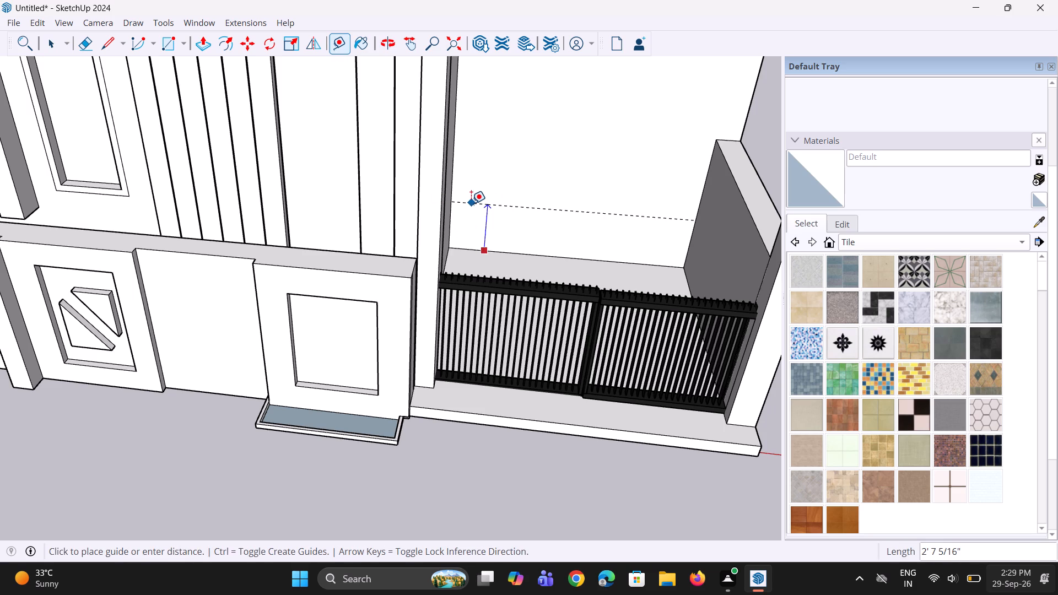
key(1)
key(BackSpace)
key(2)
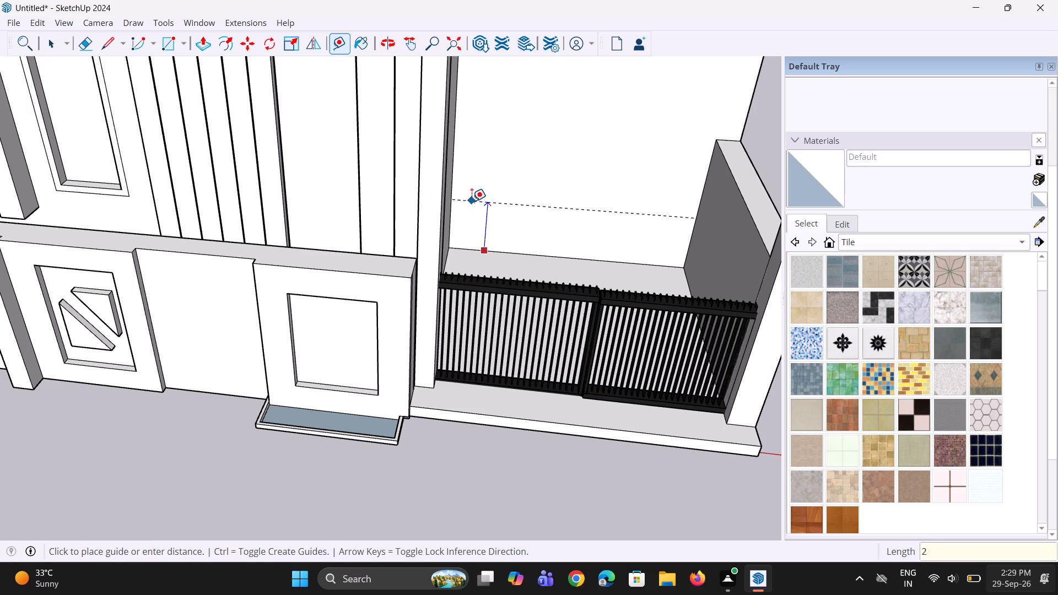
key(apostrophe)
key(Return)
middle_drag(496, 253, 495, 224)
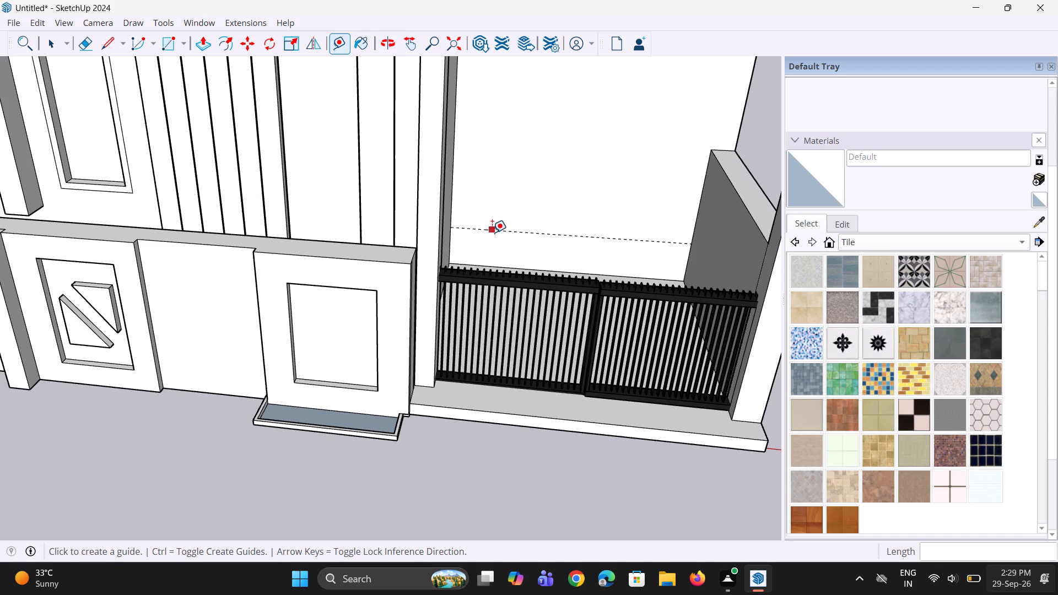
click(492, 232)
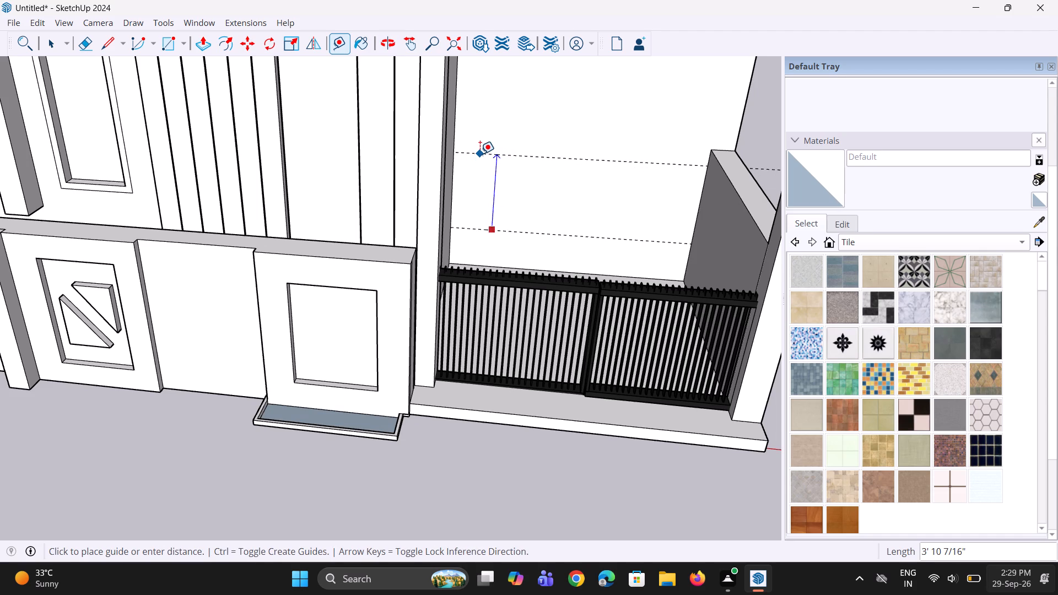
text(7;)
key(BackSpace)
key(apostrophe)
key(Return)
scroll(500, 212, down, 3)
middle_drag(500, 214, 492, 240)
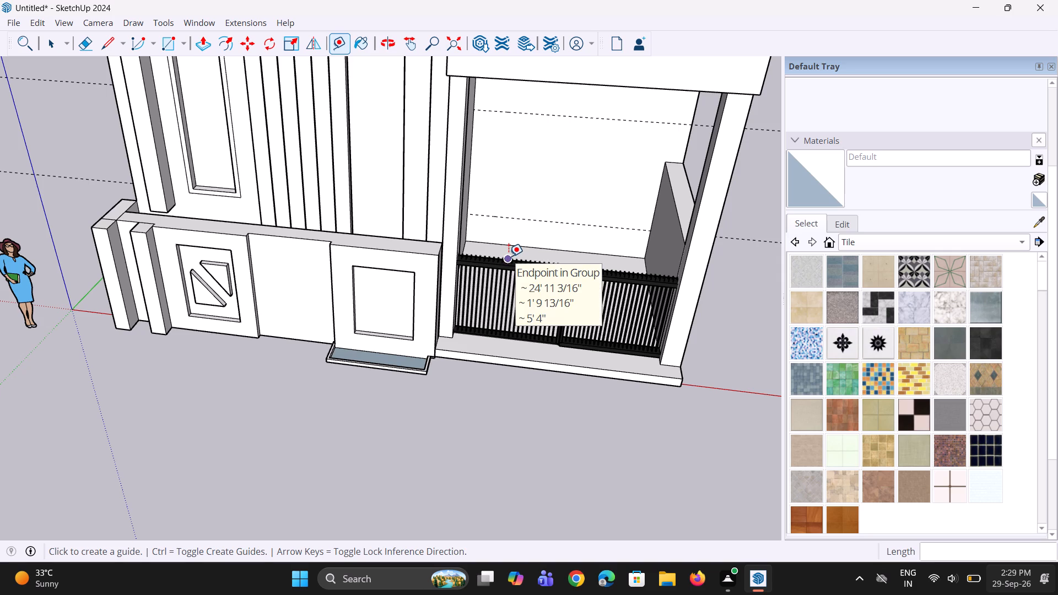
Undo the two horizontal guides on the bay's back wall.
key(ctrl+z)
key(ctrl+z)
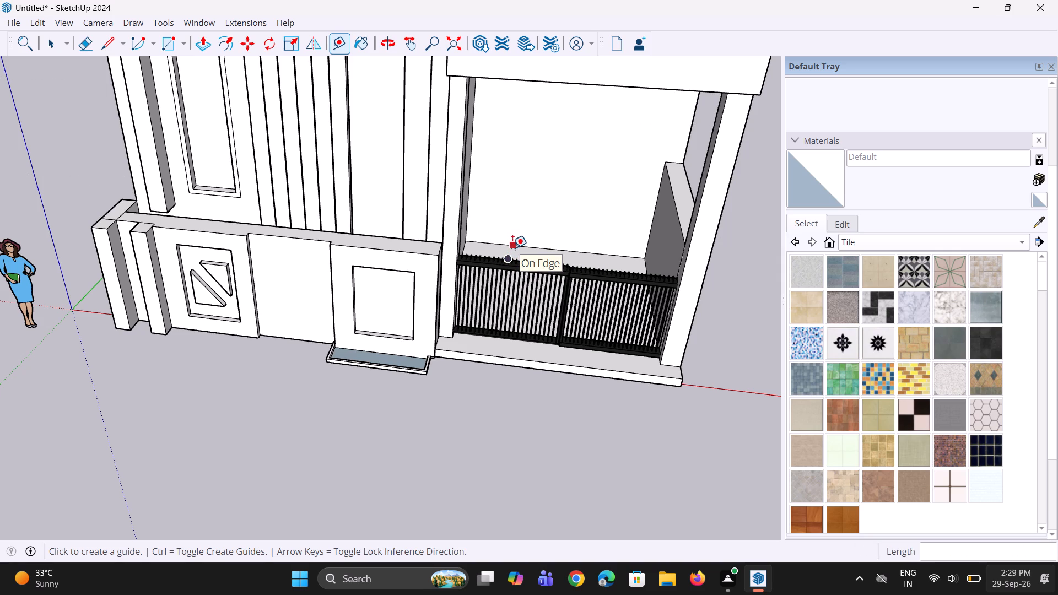
Place two horizontal guides on the bay's back wall, 1' above the floor edge and 7' above the first guide.
scroll(503, 245, up, 3)
click(503, 245)
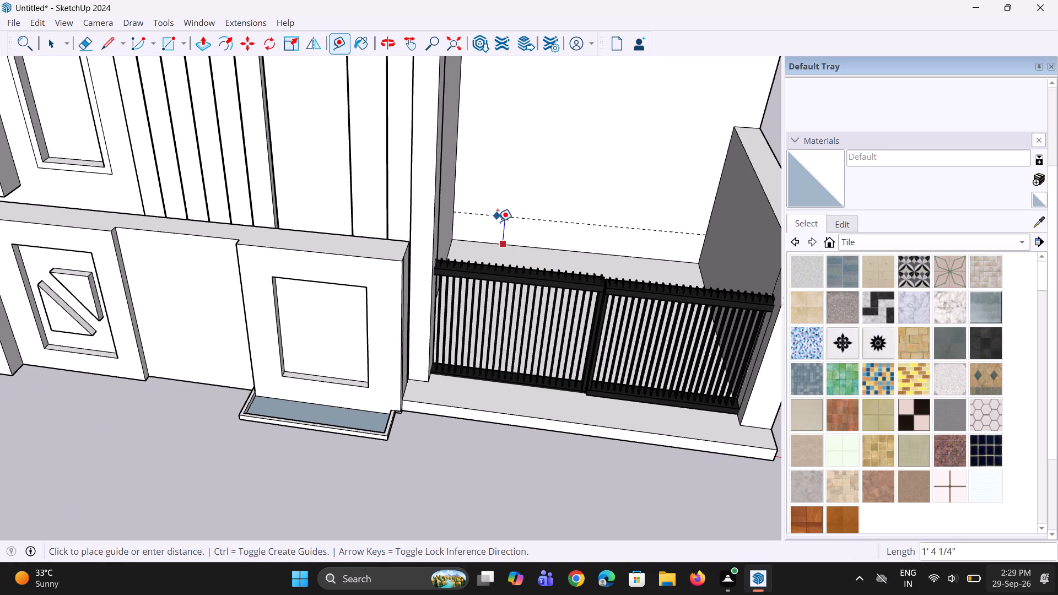
text(1')
key(Return)
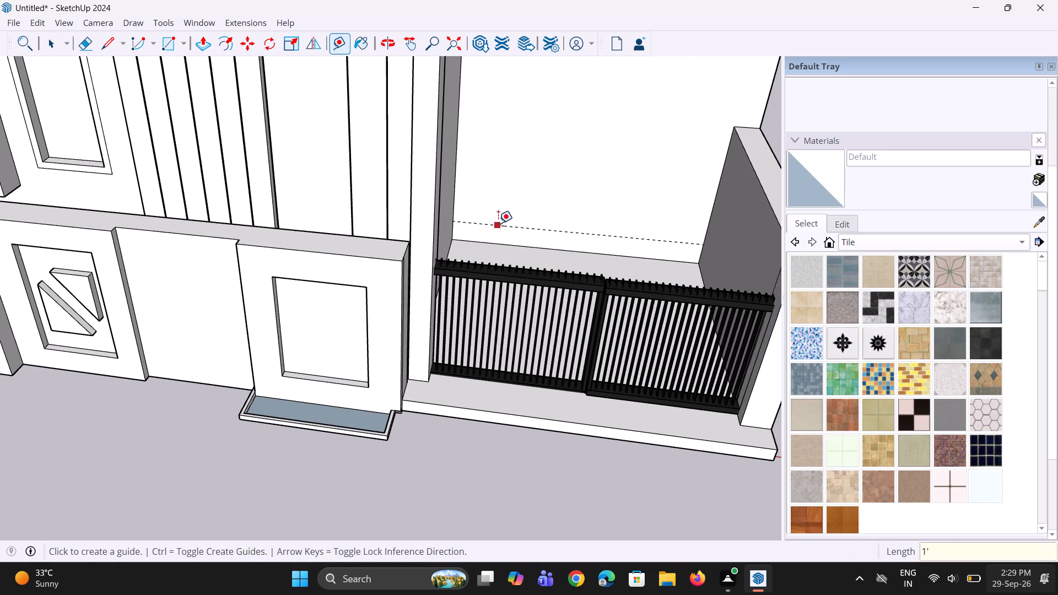
click(498, 228)
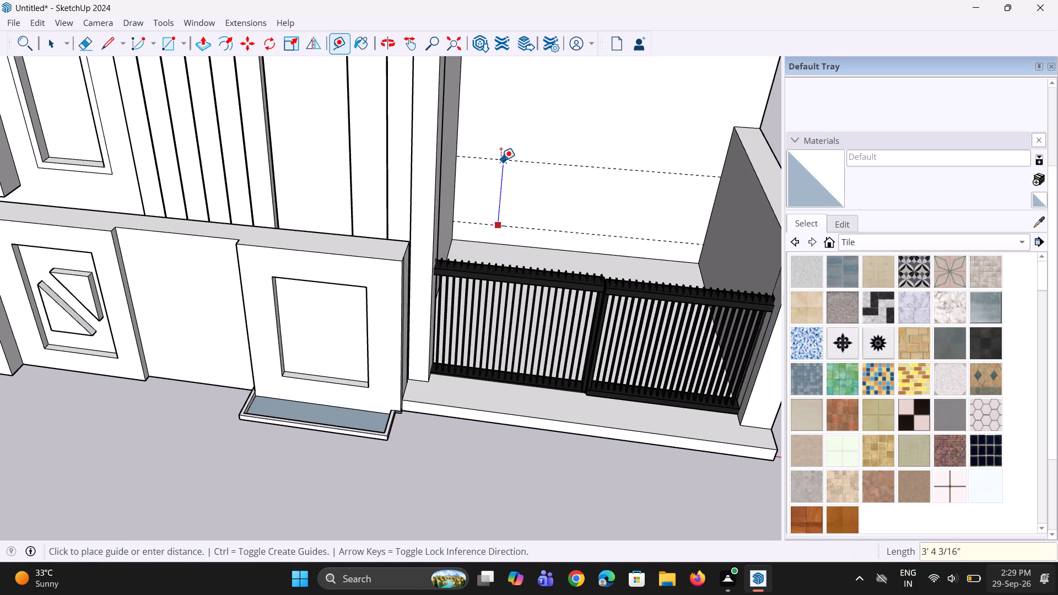
text(7')
key(Return)
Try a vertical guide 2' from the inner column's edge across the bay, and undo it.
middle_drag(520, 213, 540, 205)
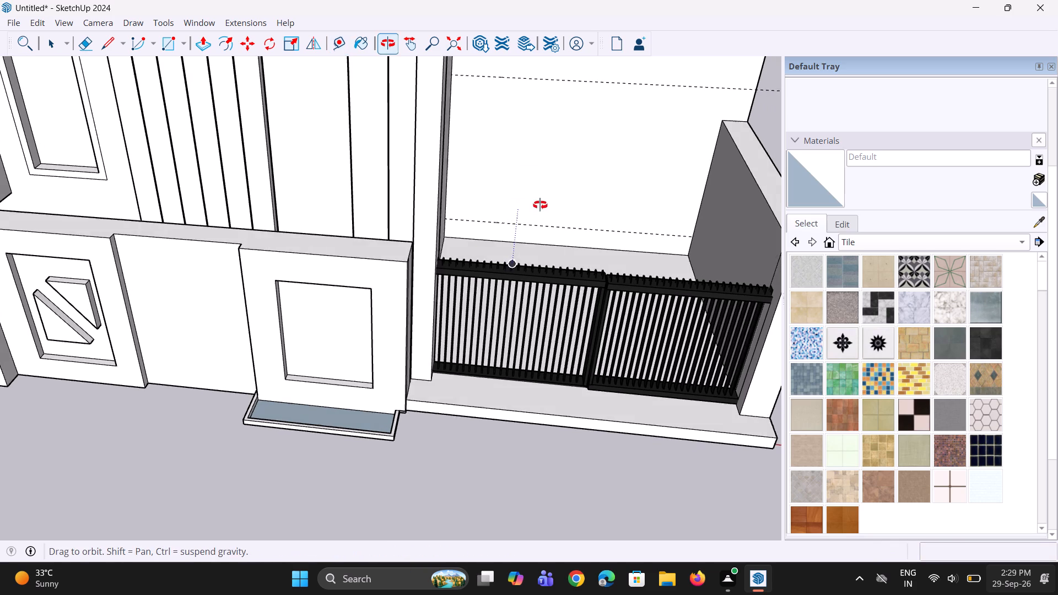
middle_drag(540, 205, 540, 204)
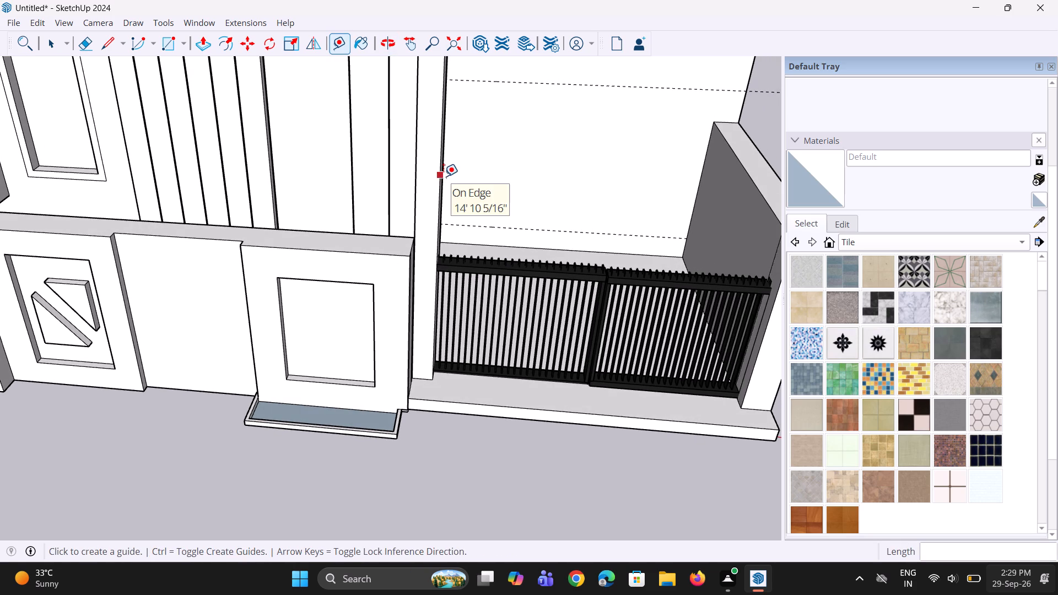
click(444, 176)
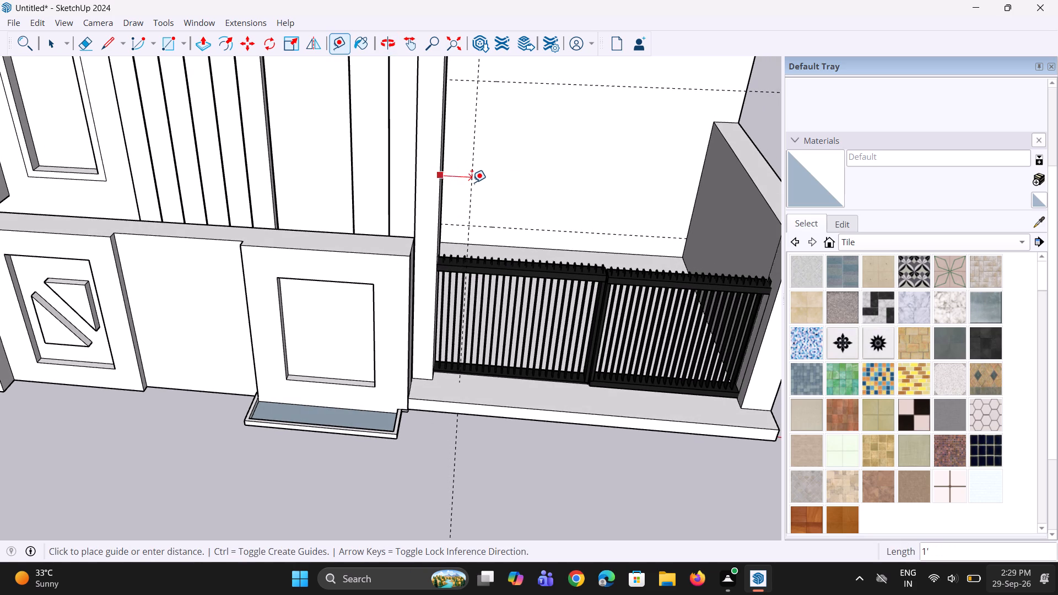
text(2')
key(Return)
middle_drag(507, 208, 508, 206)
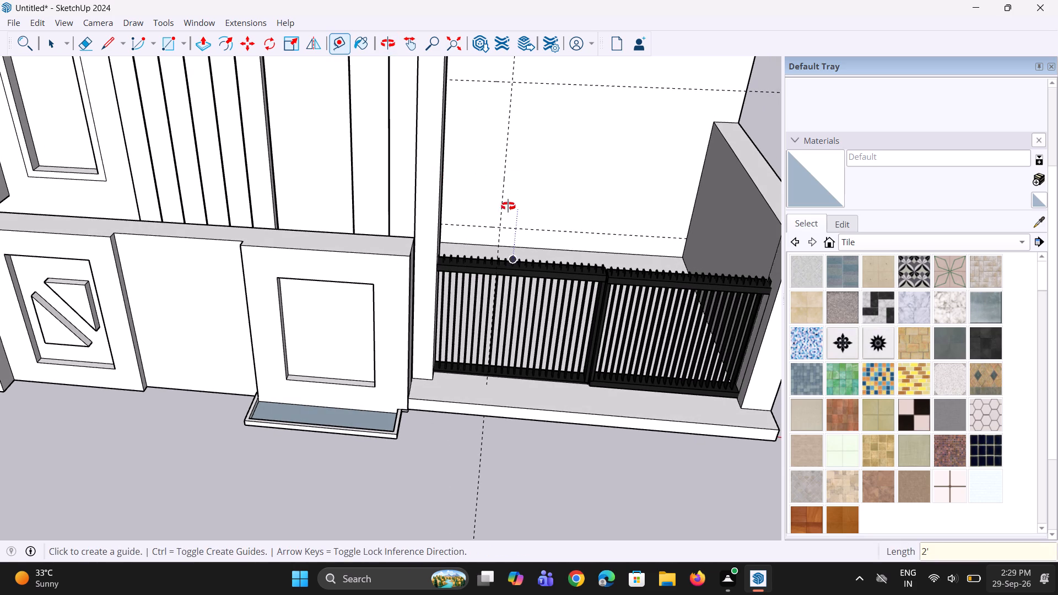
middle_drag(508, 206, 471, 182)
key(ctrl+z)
Place two vertical guides on the bay's back wall, 1' from its corner on the inner column's side and 4' beyond that guide.
click(466, 190)
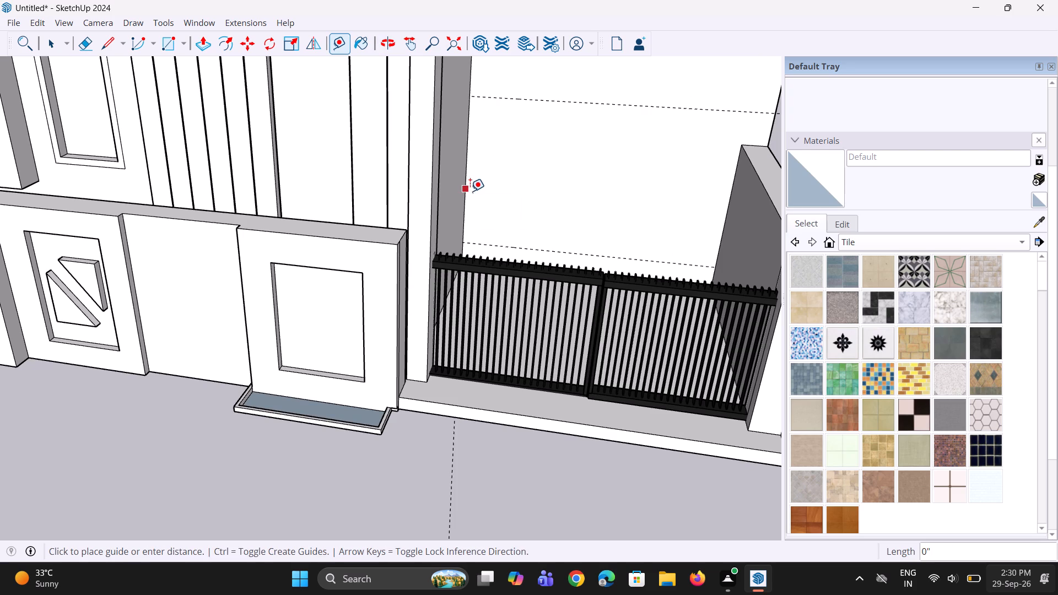
text(1;)
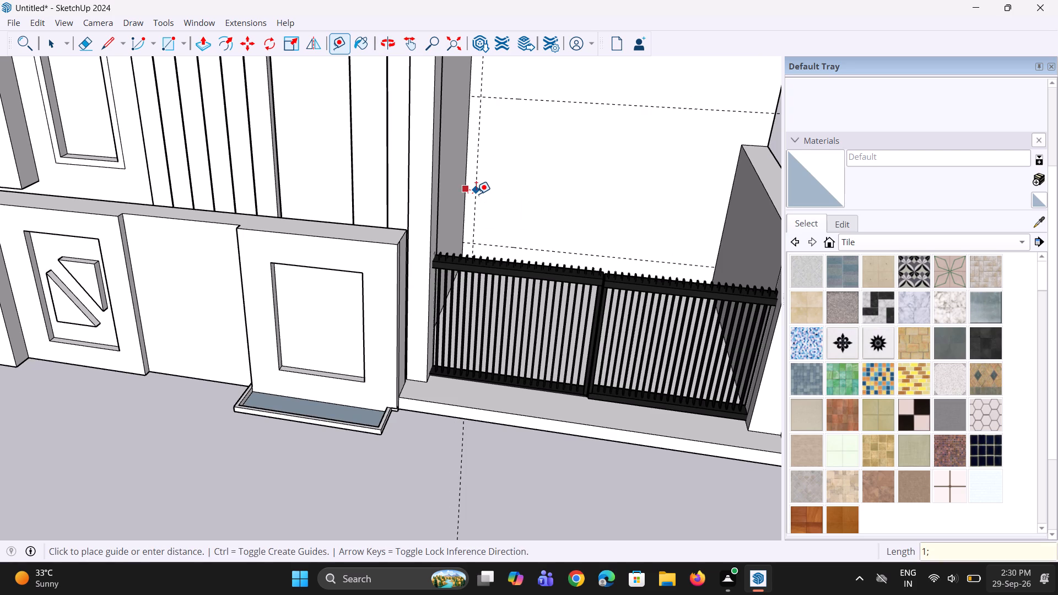
key(BackSpace)
key(apostrophe)
key(Return)
middle_drag(492, 226, 465, 213)
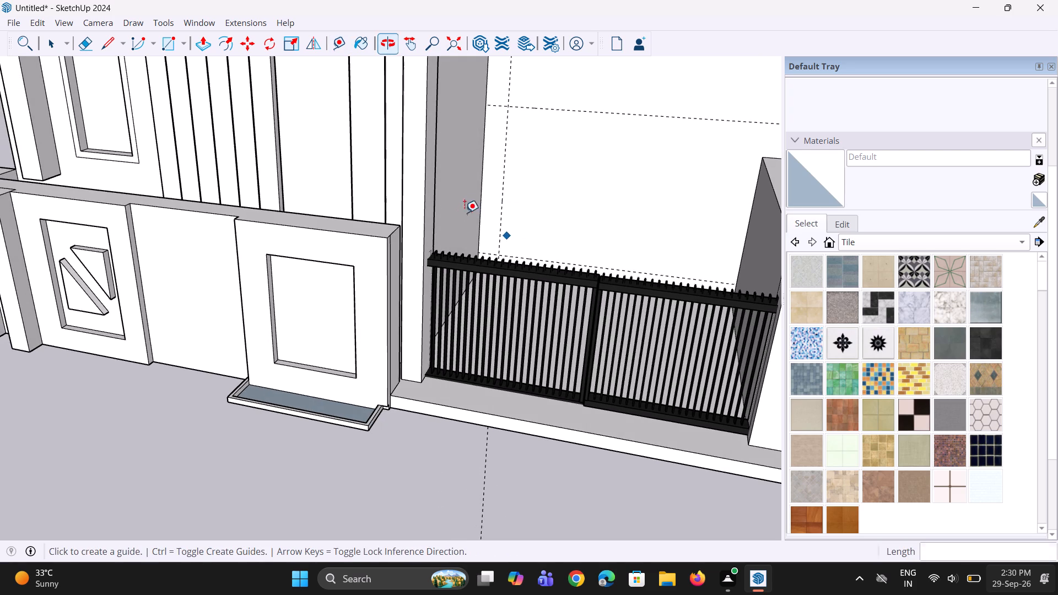
click(503, 166)
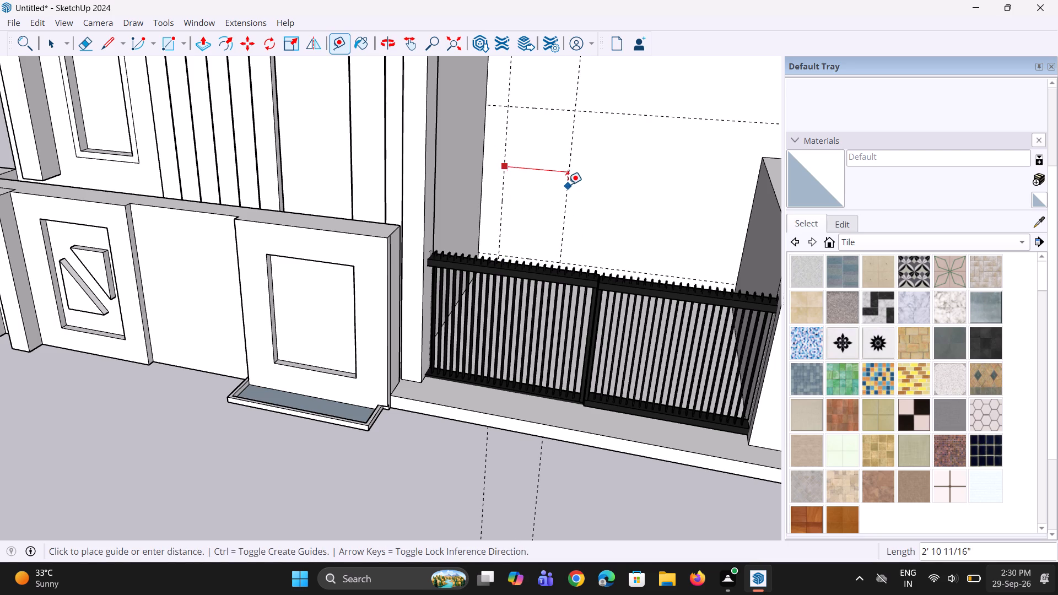
key(4)
key(apostrophe)
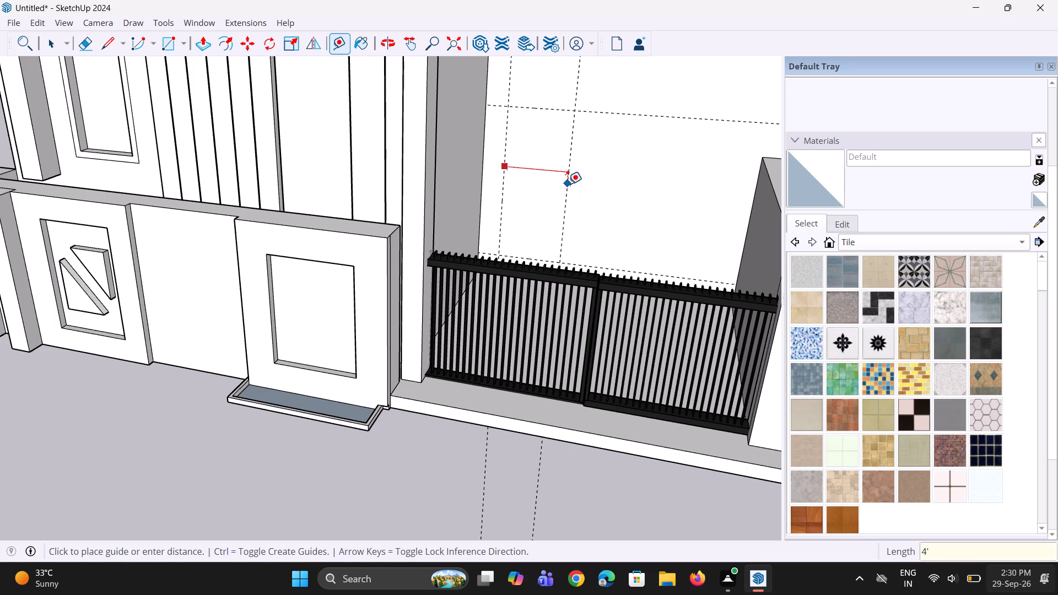
key(Return)
middle_drag(562, 208, 581, 277)
scroll(634, 223, up, 1)
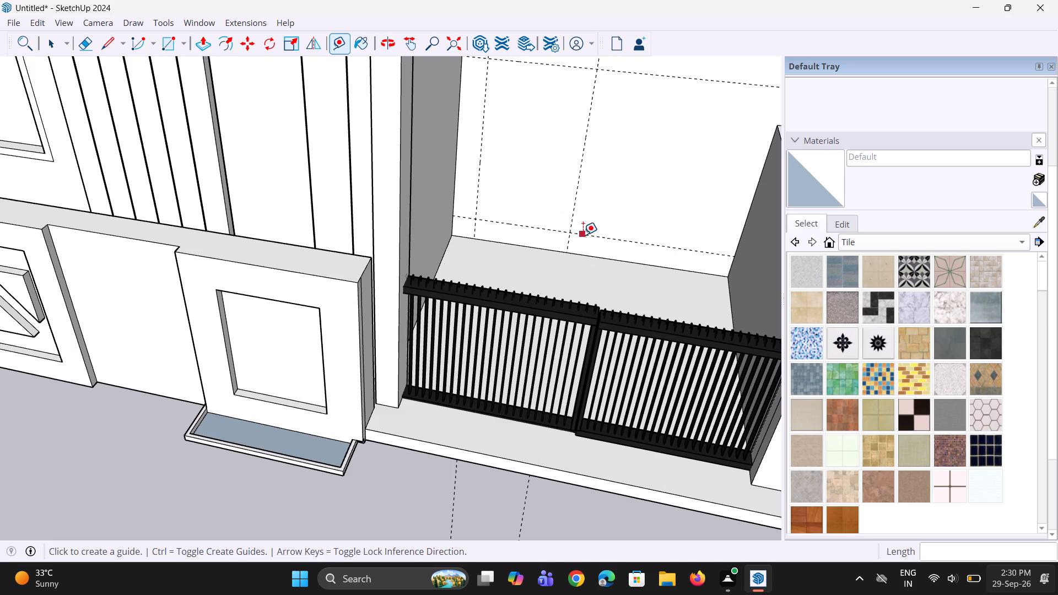
Draw a 7' tall rectangle on the bay's back wall, spanning the area enclosed by the four guides.
key(r)
middle_drag(582, 235, 549, 176)
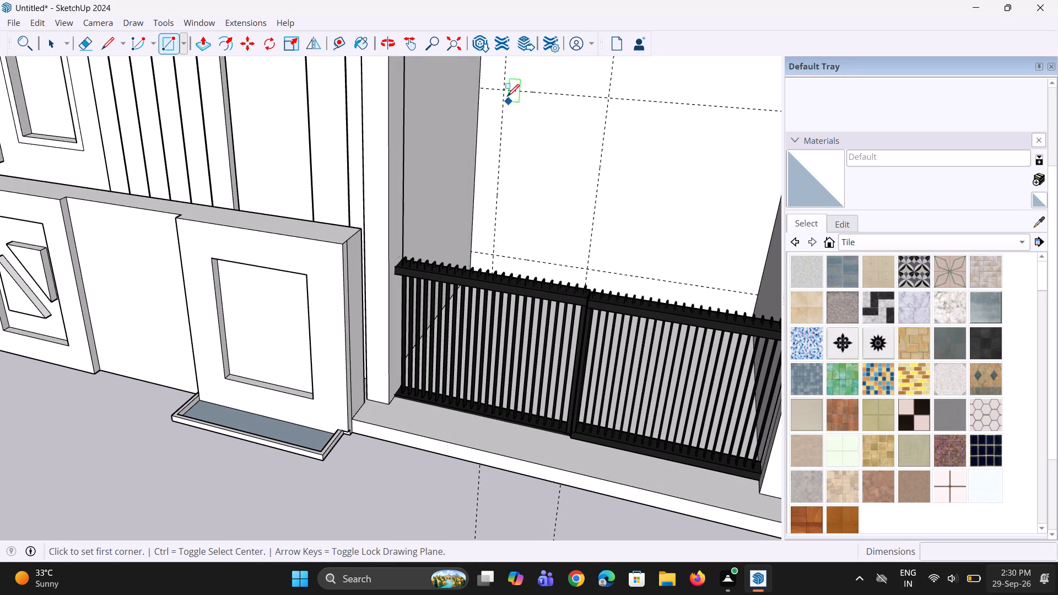
click(506, 93)
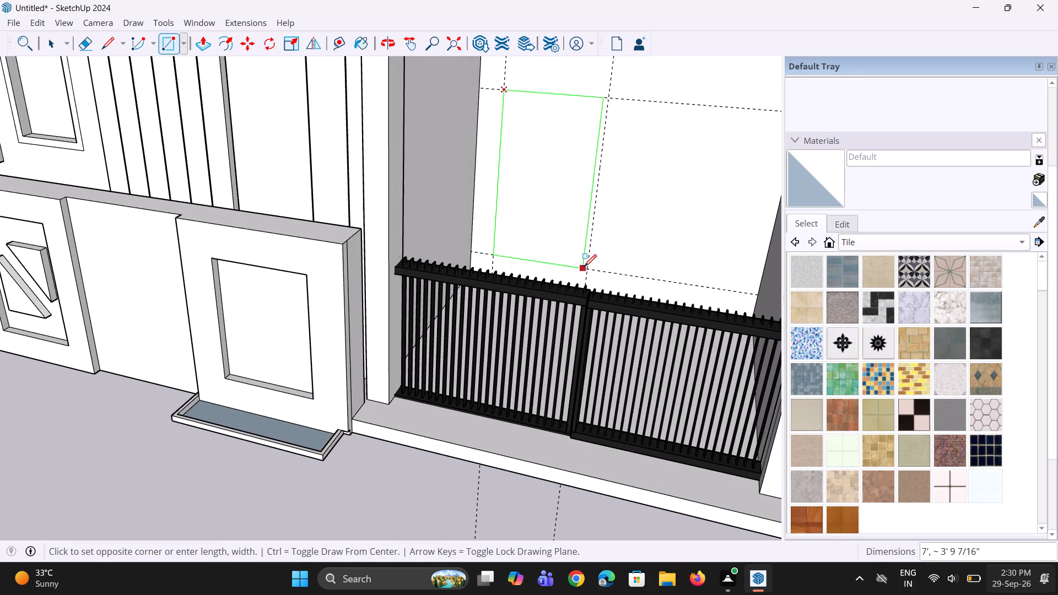
click(585, 267)
Push the new rectangle on the bay's back wall inward 1' 4" with Push/Pull to form a recess.
scroll(575, 248, down, 4)
middle_drag(569, 258, 556, 288)
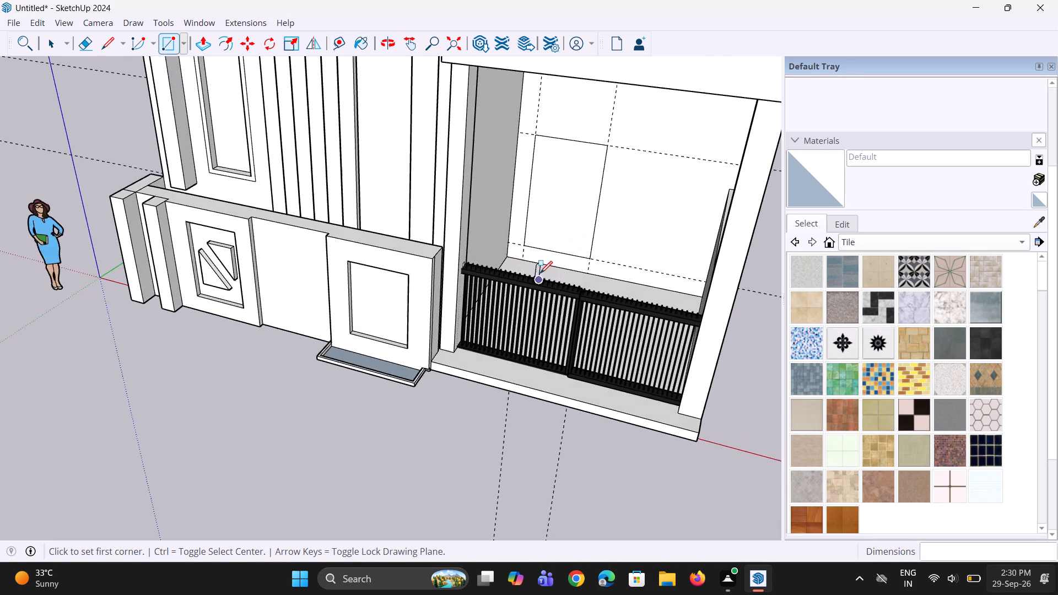
scroll(540, 271, down, 4)
middle_drag(546, 267, 495, 280)
key(p)
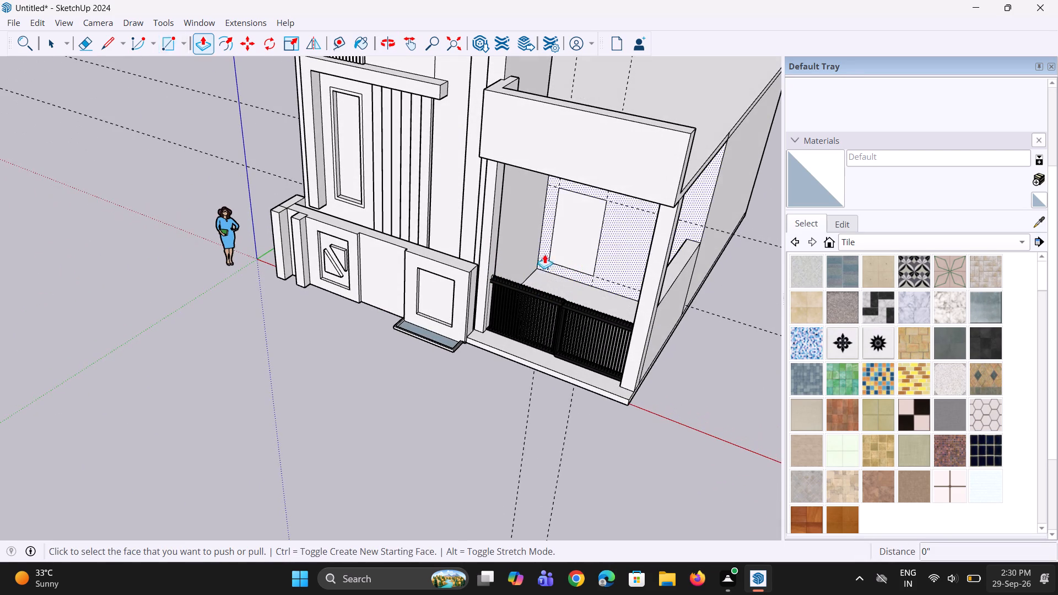
click(563, 243)
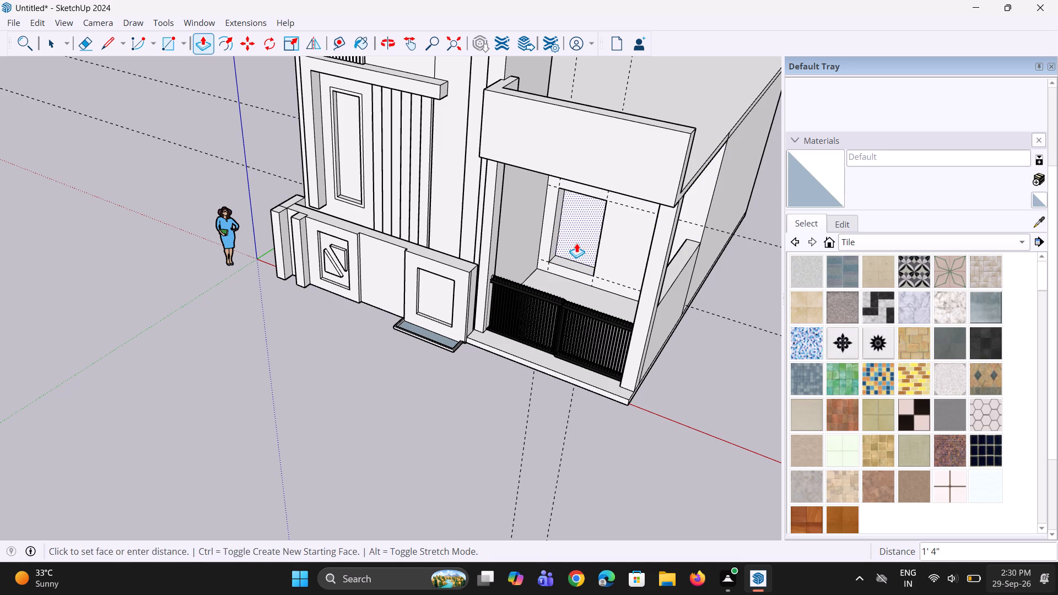
click(576, 243)
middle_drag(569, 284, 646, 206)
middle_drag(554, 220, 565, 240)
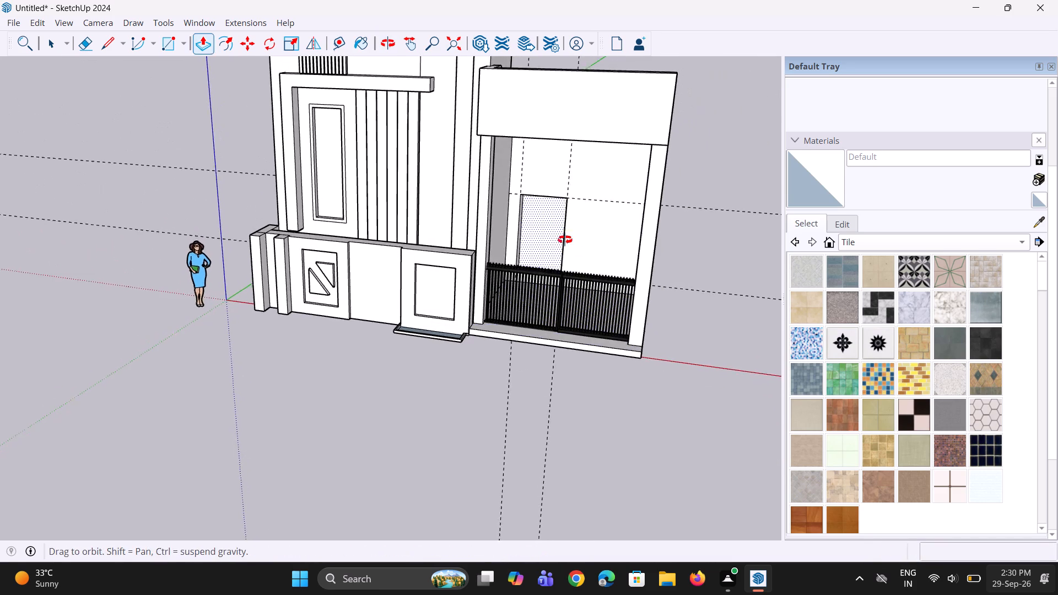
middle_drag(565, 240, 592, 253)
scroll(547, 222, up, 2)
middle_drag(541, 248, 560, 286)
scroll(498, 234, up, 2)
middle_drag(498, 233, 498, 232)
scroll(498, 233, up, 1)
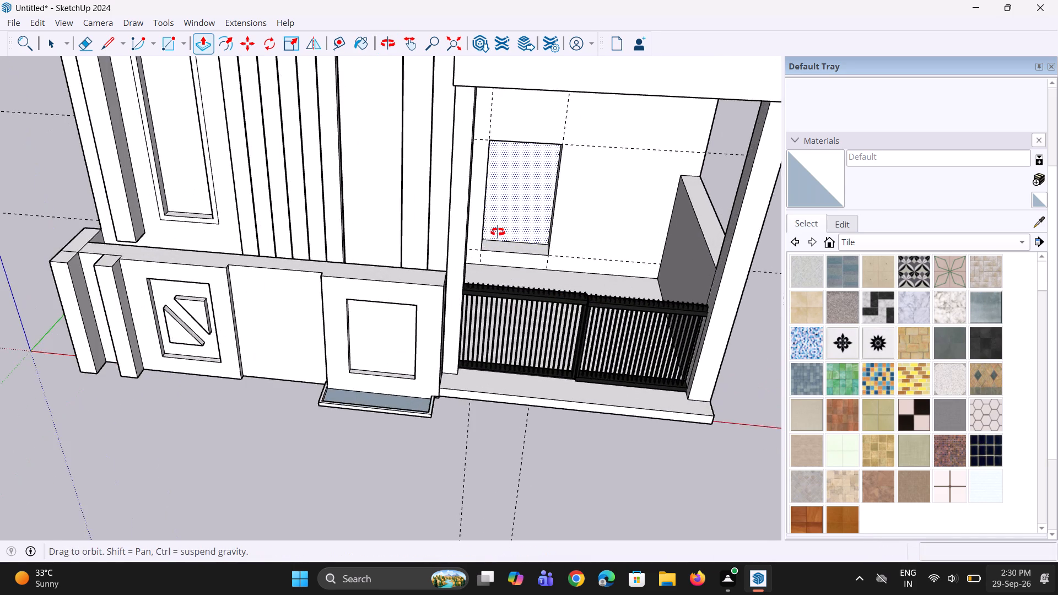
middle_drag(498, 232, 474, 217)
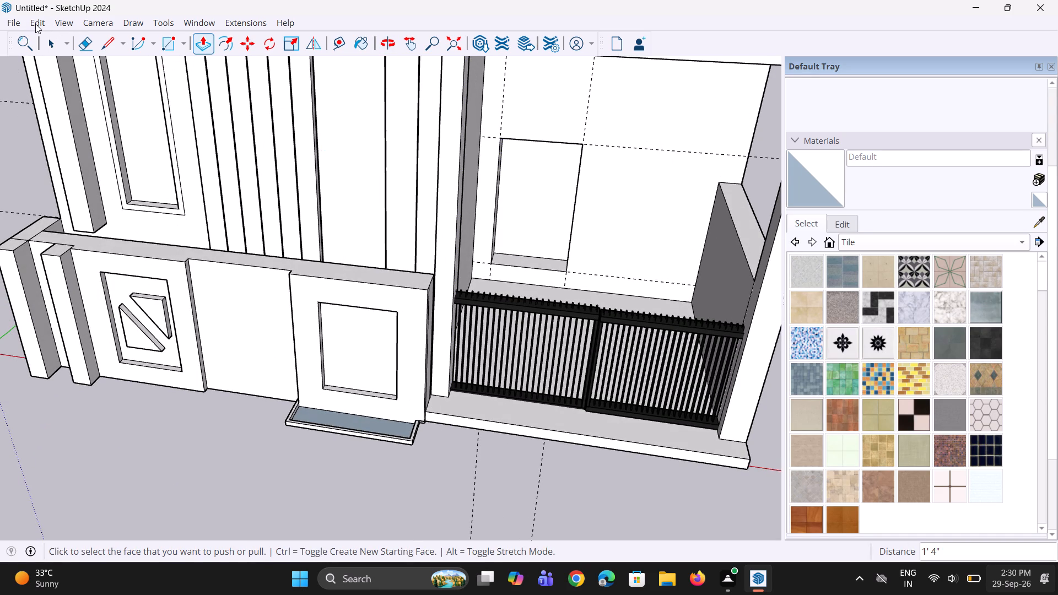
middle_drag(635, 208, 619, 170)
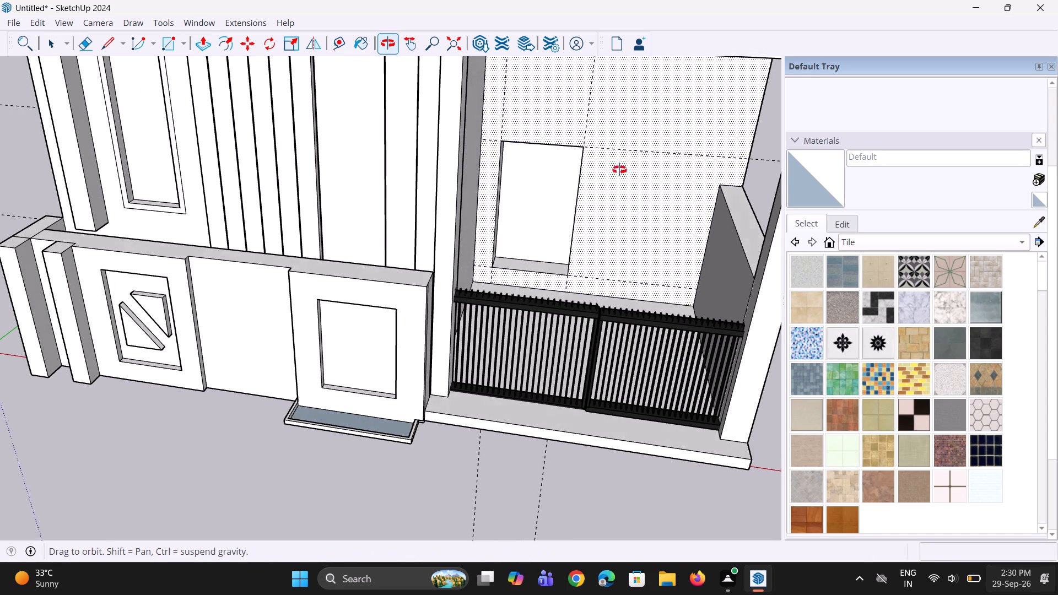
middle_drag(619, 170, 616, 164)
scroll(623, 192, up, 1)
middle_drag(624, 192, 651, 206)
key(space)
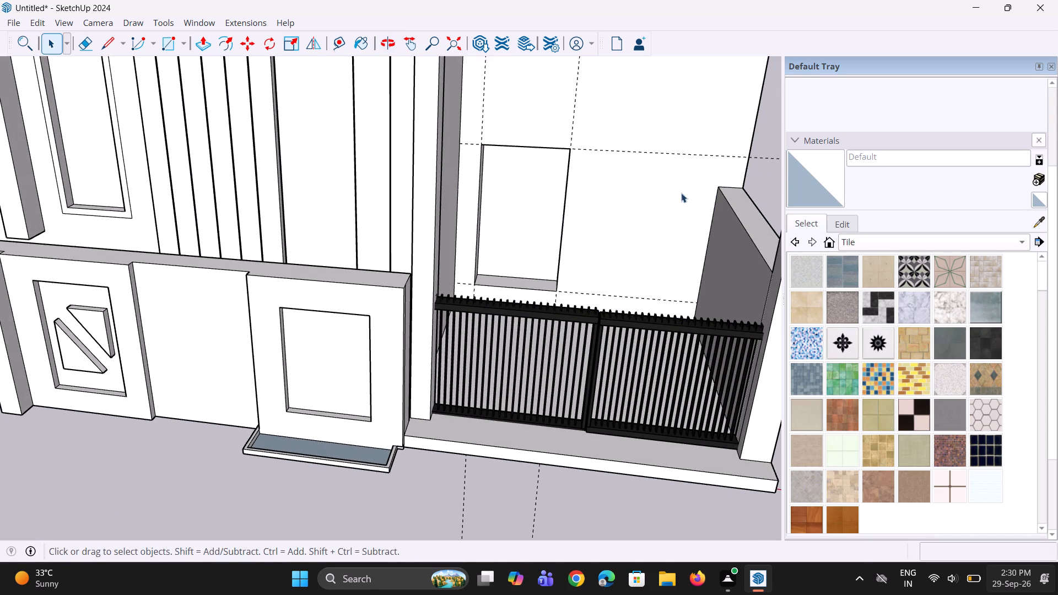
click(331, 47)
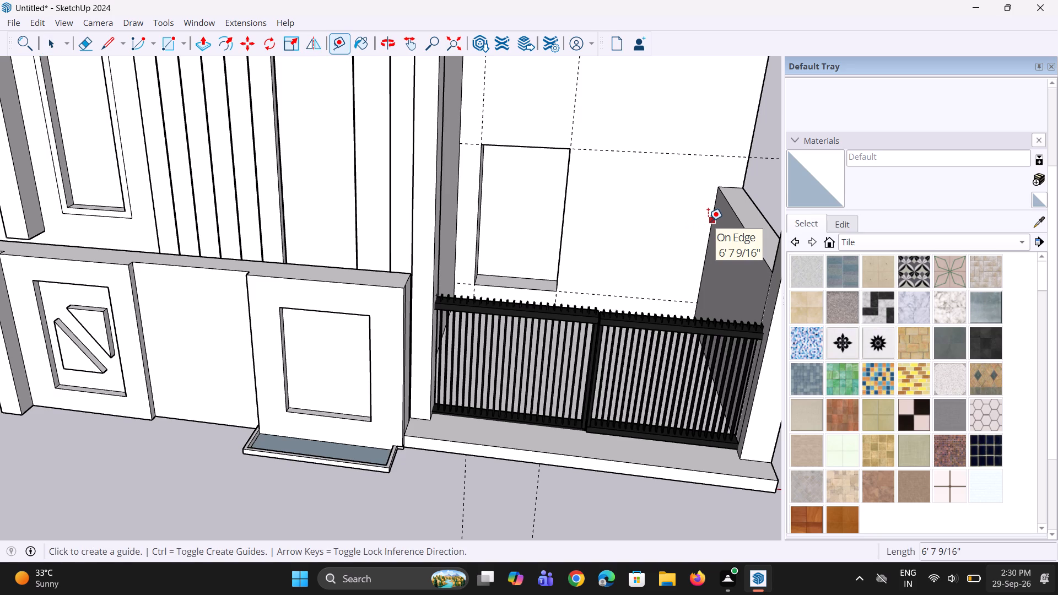
Draw a line about 1' long across the top face of the bay's low side wall, splitting it into two parts.
scroll(708, 221, down, 4)
middle_drag(708, 221, 657, 239)
scroll(652, 231, down, 5)
middle_drag(693, 267, 649, 247)
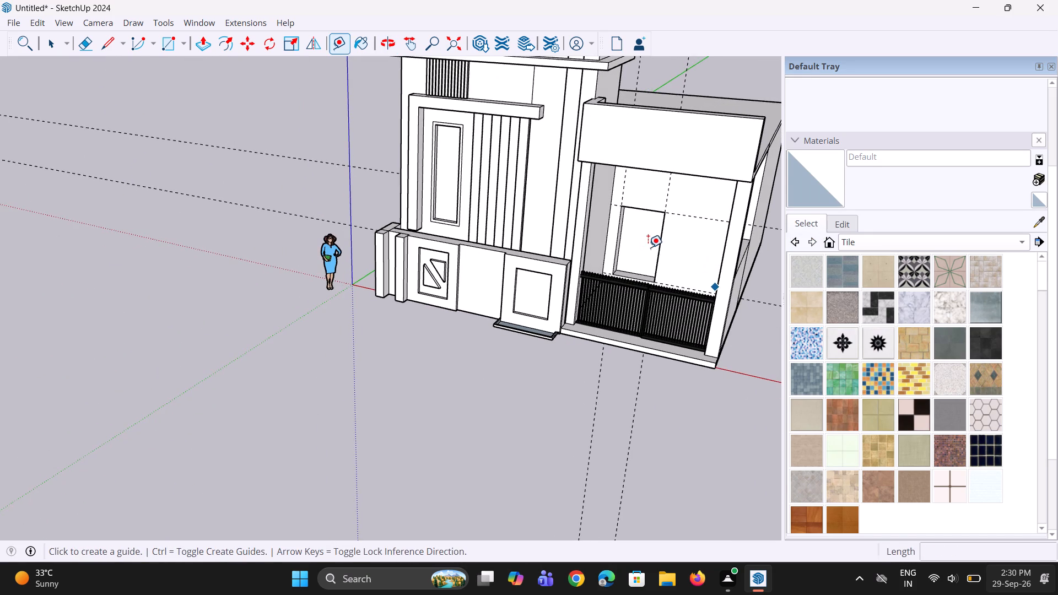
middle_drag(657, 245, 584, 232)
scroll(609, 258, down, 5)
middle_drag(707, 291, 598, 291)
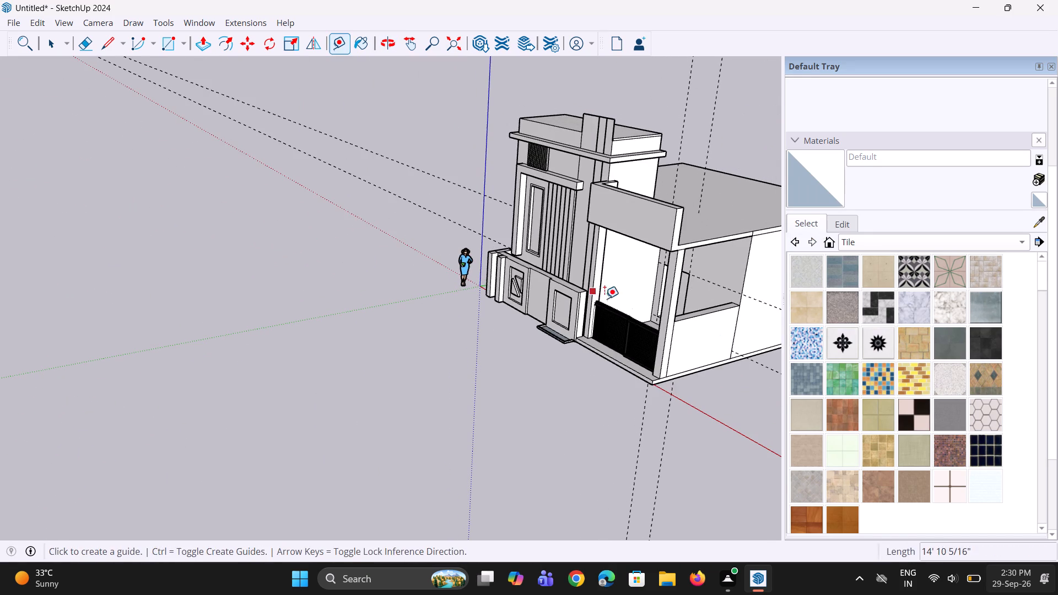
key(space)
key(l)
scroll(715, 310, up, 10)
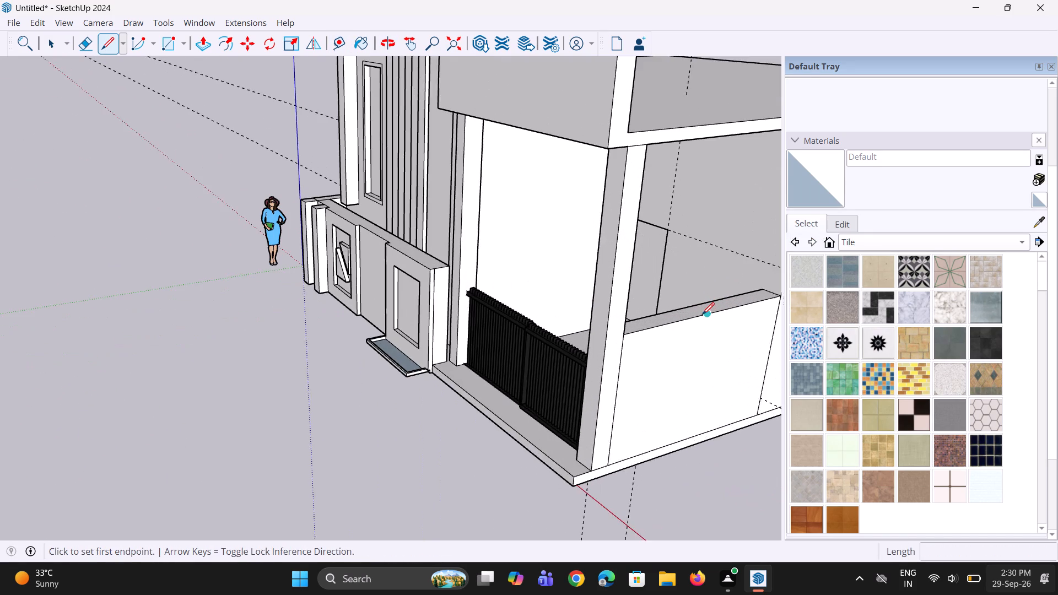
click(700, 316)
click(694, 304)
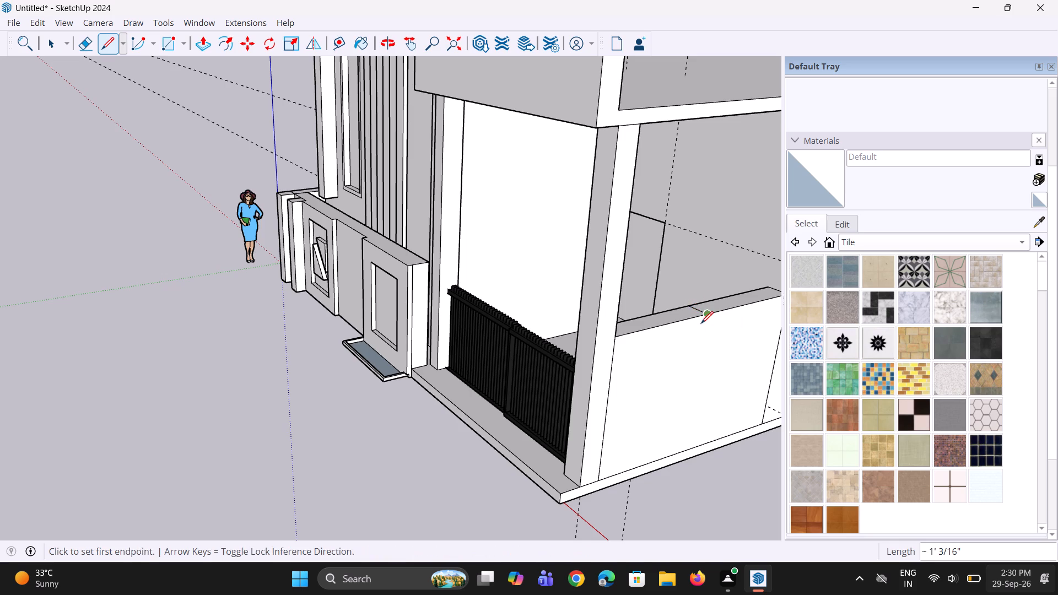
Raise the rear part of the low side wall's top face 8' 2" with Push/Pull.
scroll(701, 323, down, 4)
key(p)
click(728, 304)
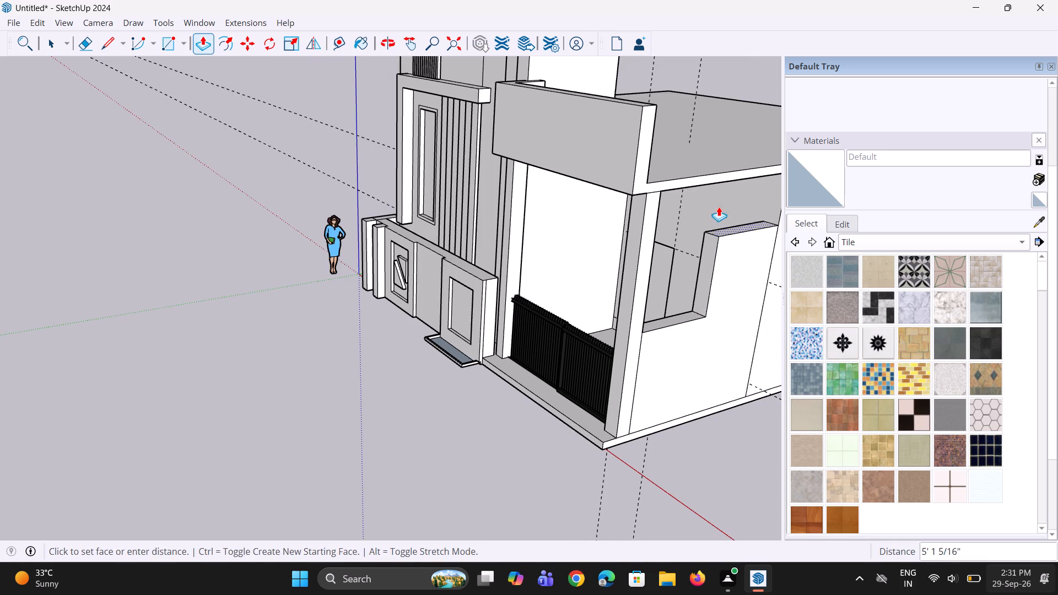
click(707, 180)
Draw a rectangle about 5' 10" tall and 4' 2" wide on the bay's back wall, between the recess and the side wall.
middle_drag(669, 330, 881, 287)
scroll(523, 240, down, 3)
middle_drag(543, 269, 658, 273)
scroll(560, 176, up, 3)
middle_drag(557, 229, 595, 256)
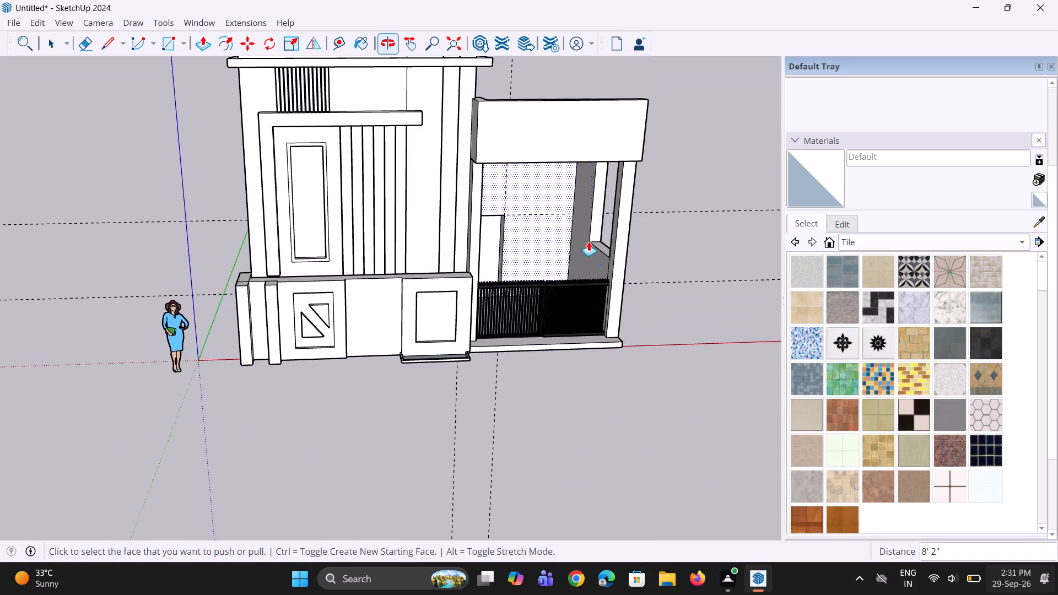
scroll(552, 198, up, 8)
middle_drag(548, 221, 539, 213)
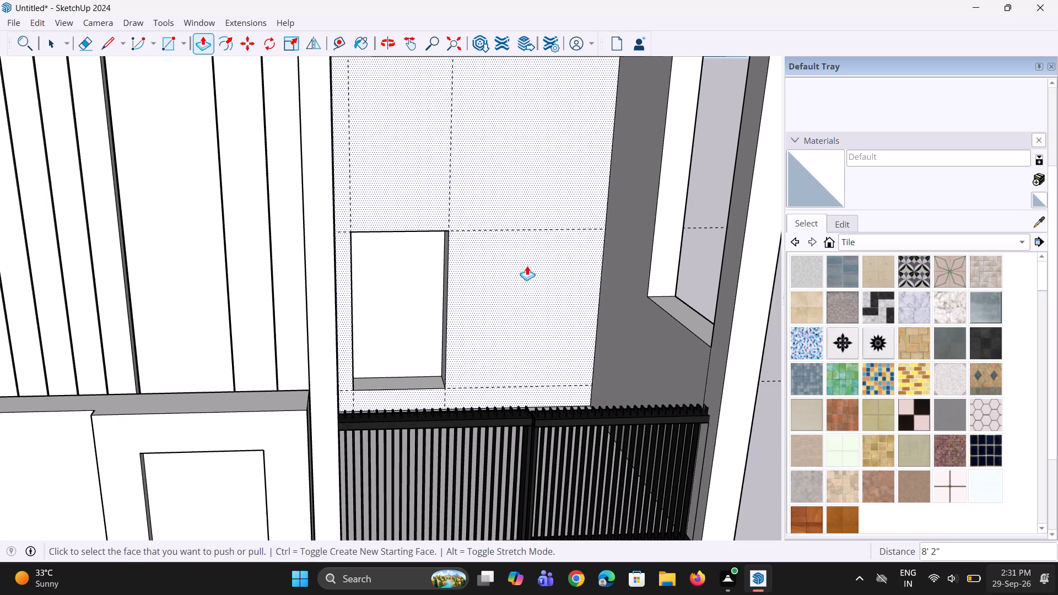
key(r)
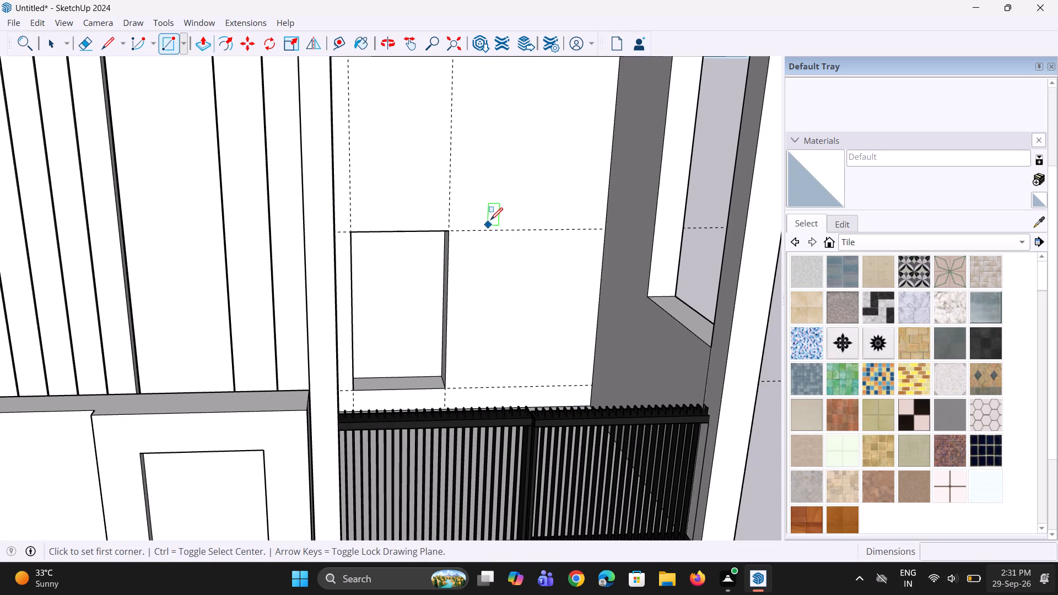
drag(493, 209, 558, 299)
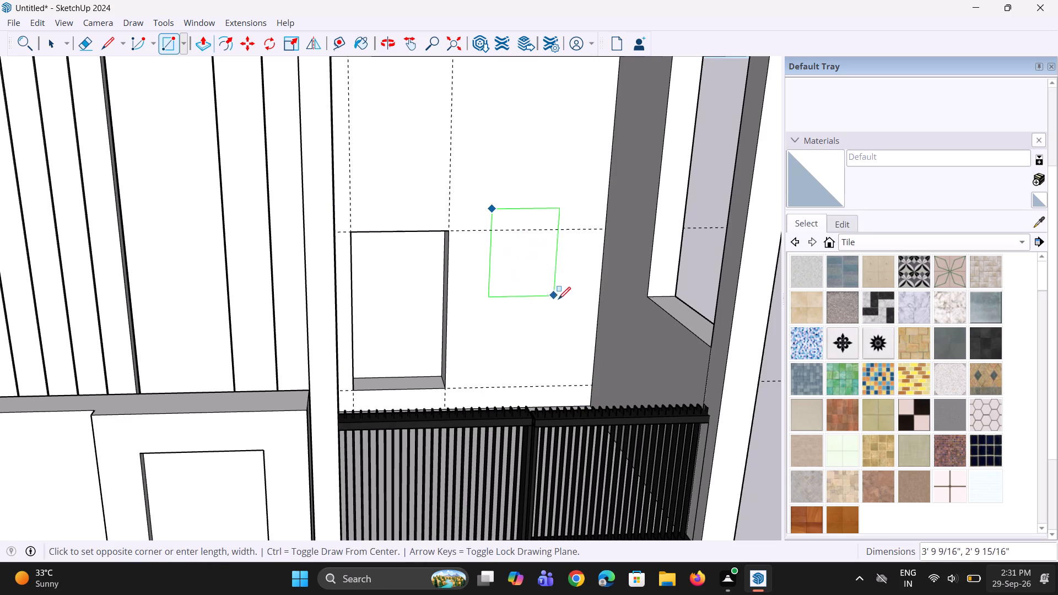
drag(558, 299, 583, 343)
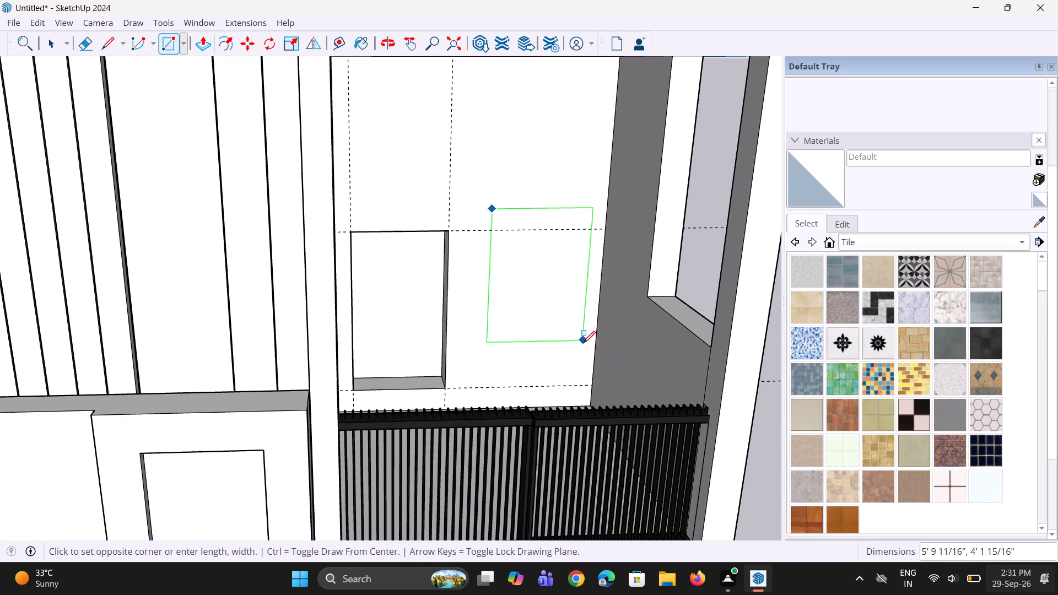
drag(583, 343, 586, 347)
key(space)
key(space)
Push the second rectangle on the bay's back wall inward 2' 1 3/8" to form a window recess.
middle_drag(483, 362, 489, 405)
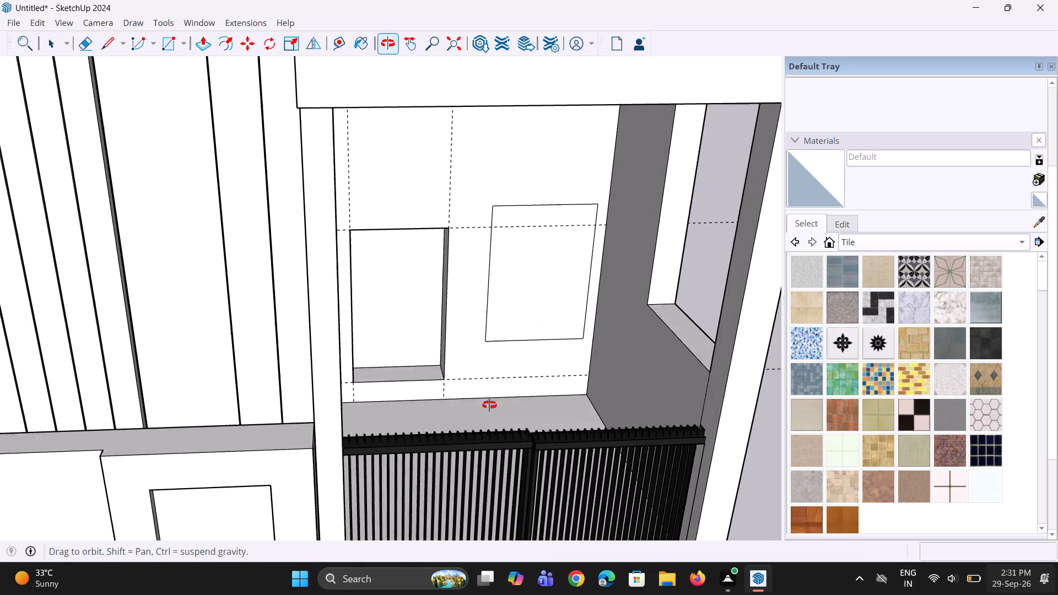
middle_drag(489, 405, 476, 354)
scroll(501, 286, up, 1)
scroll(494, 281, down, 3)
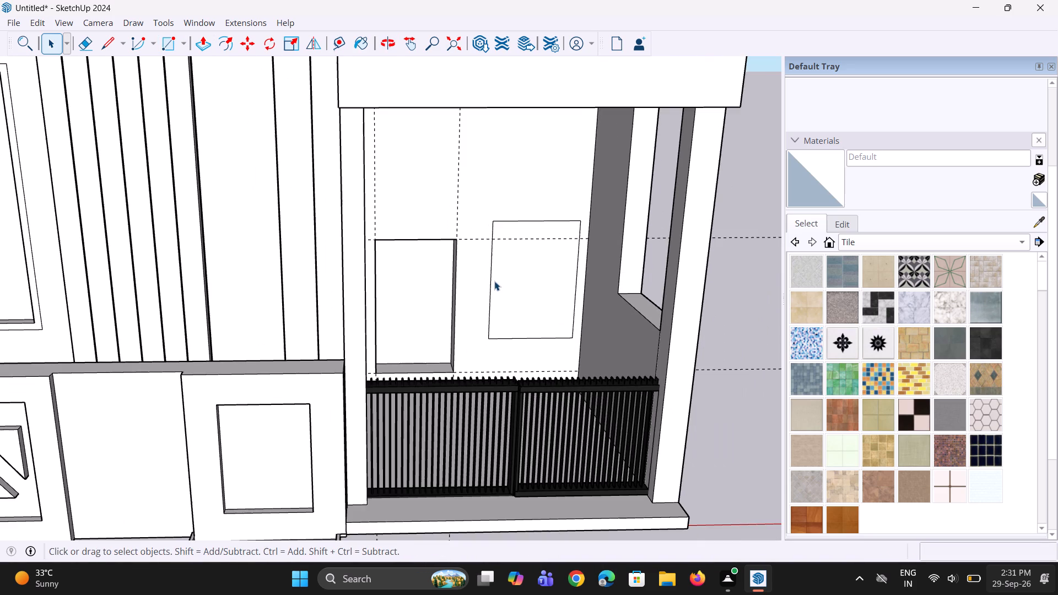
middle_drag(494, 281, 489, 263)
key(space)
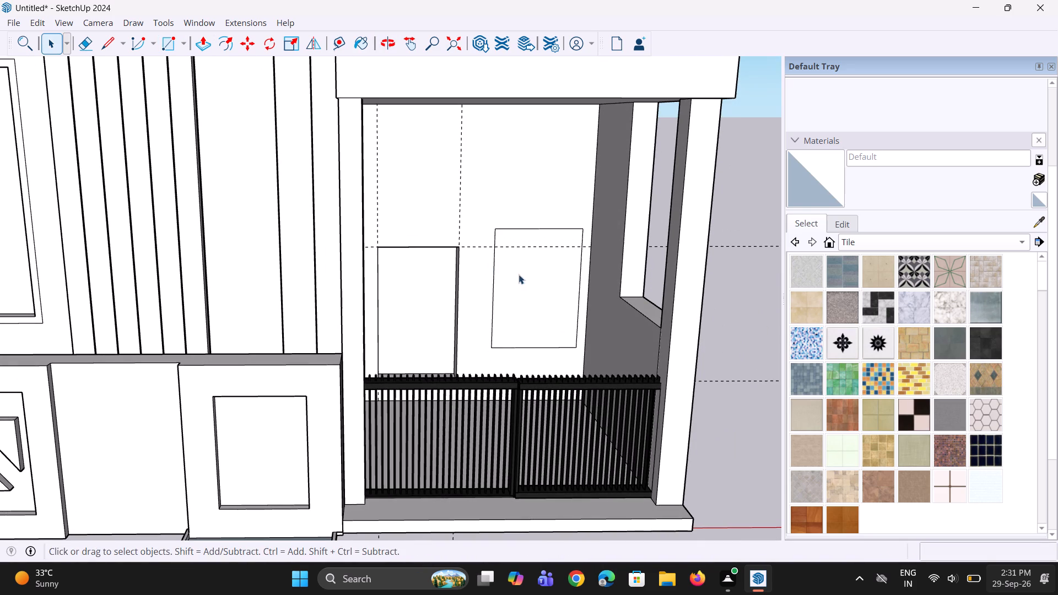
key(p)
click(533, 296)
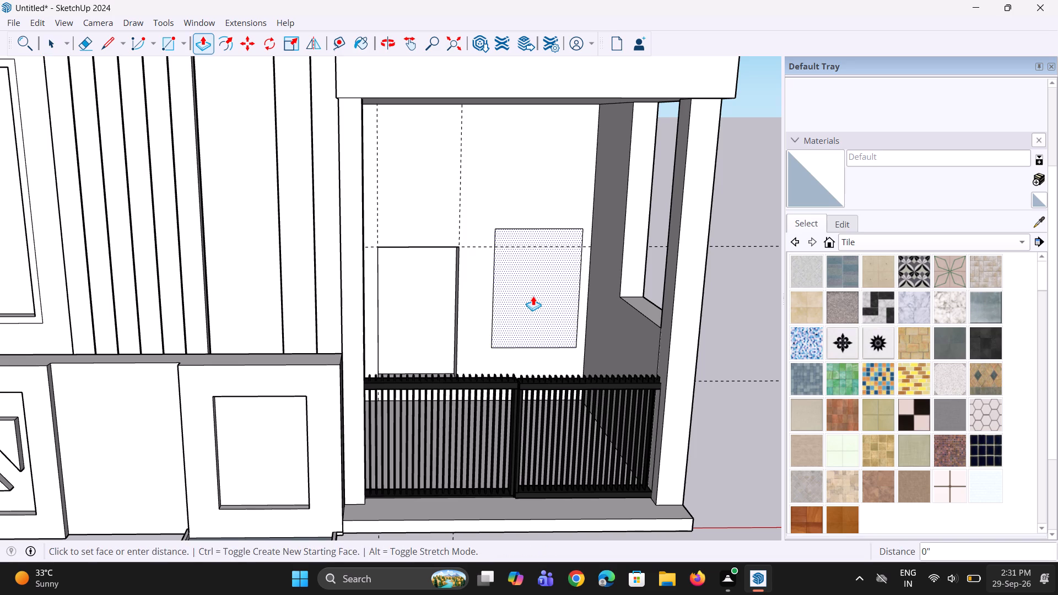
click(533, 280)
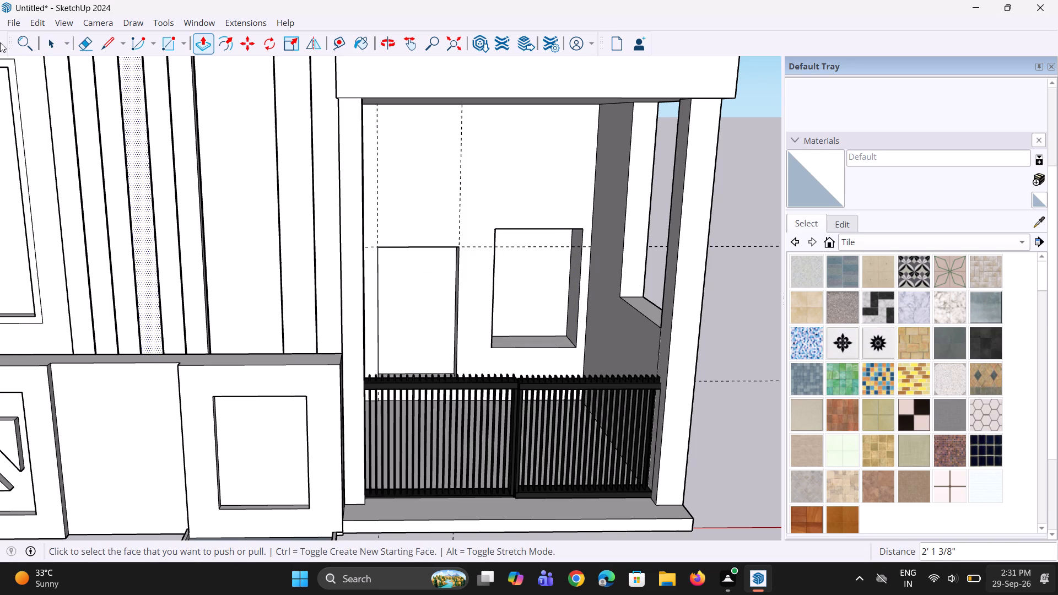
Import the Group_78 window model from Downloads and place it in the open space beside the bay.
click(21, 25)
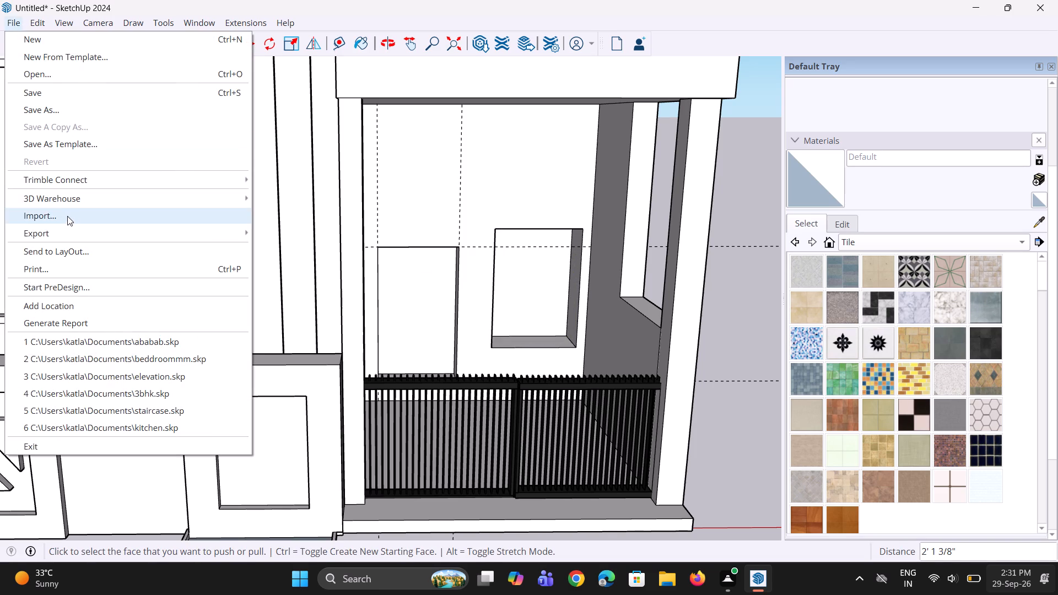
click(67, 219)
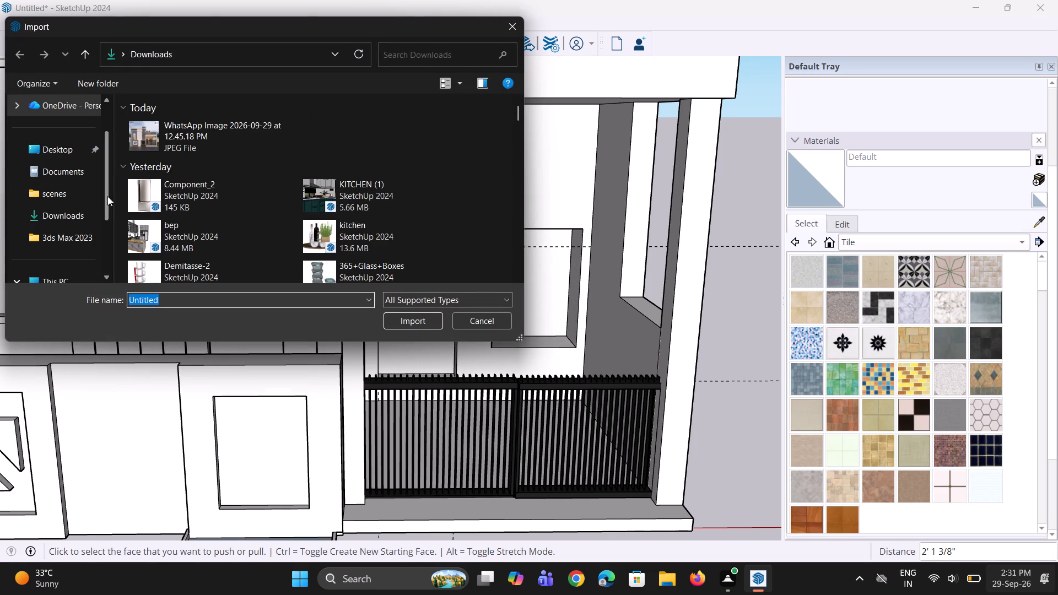
scroll(196, 220, down, 3)
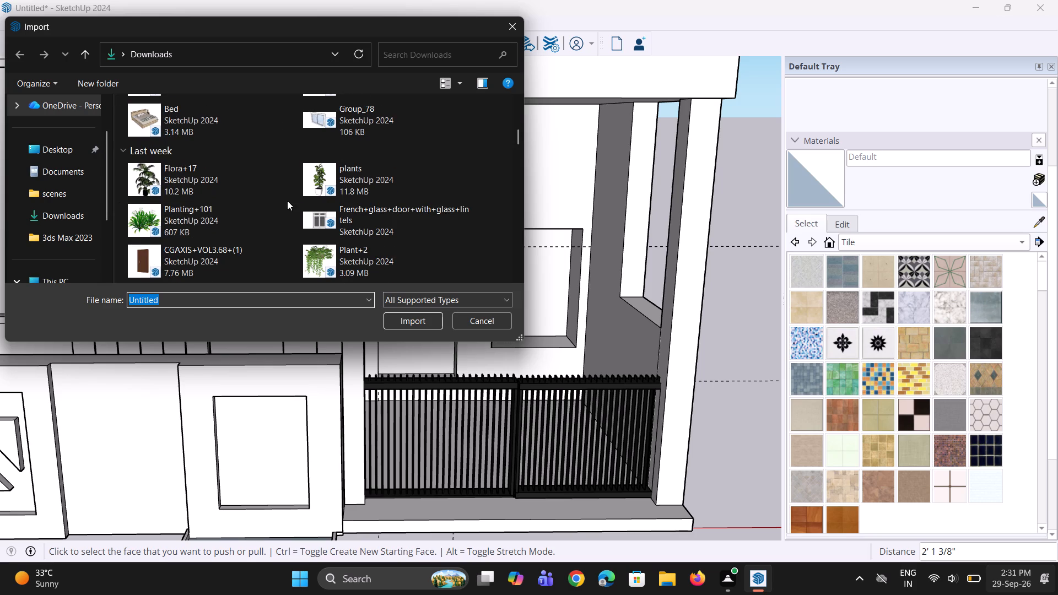
click(330, 125)
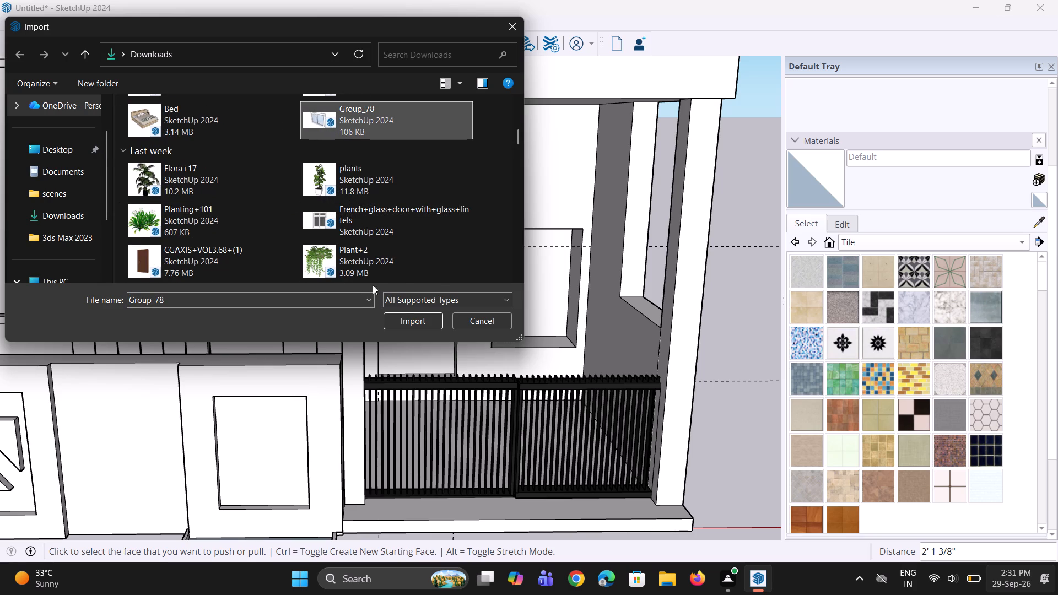
click(405, 320)
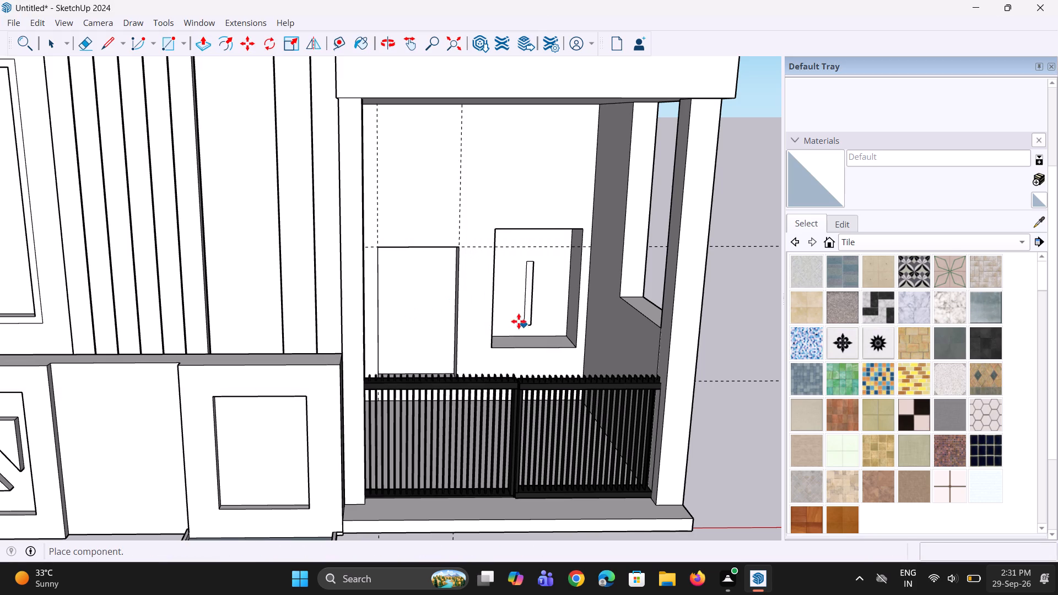
scroll(489, 316, down, 4)
click(679, 328)
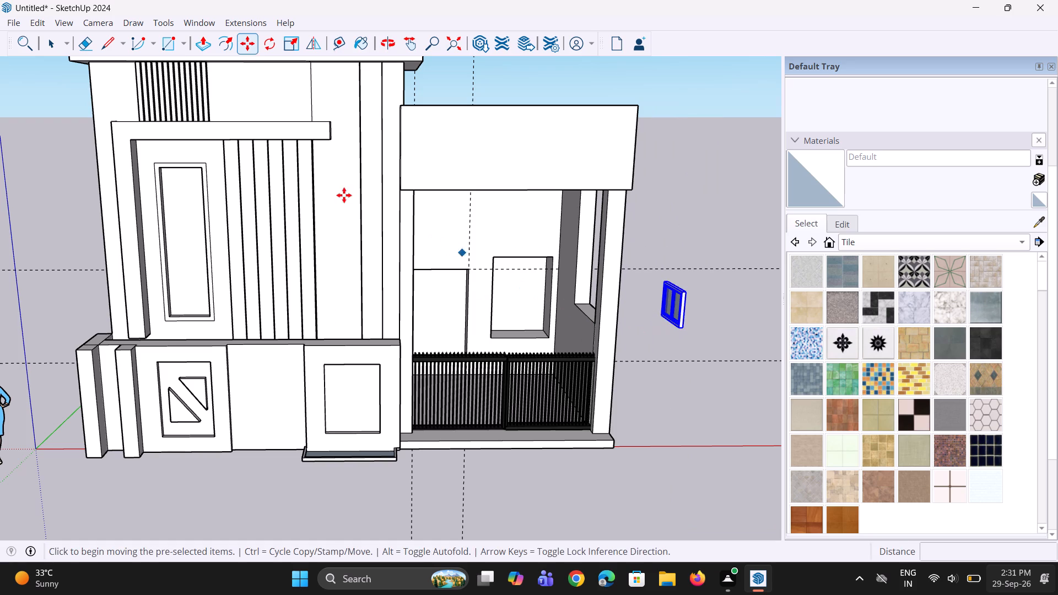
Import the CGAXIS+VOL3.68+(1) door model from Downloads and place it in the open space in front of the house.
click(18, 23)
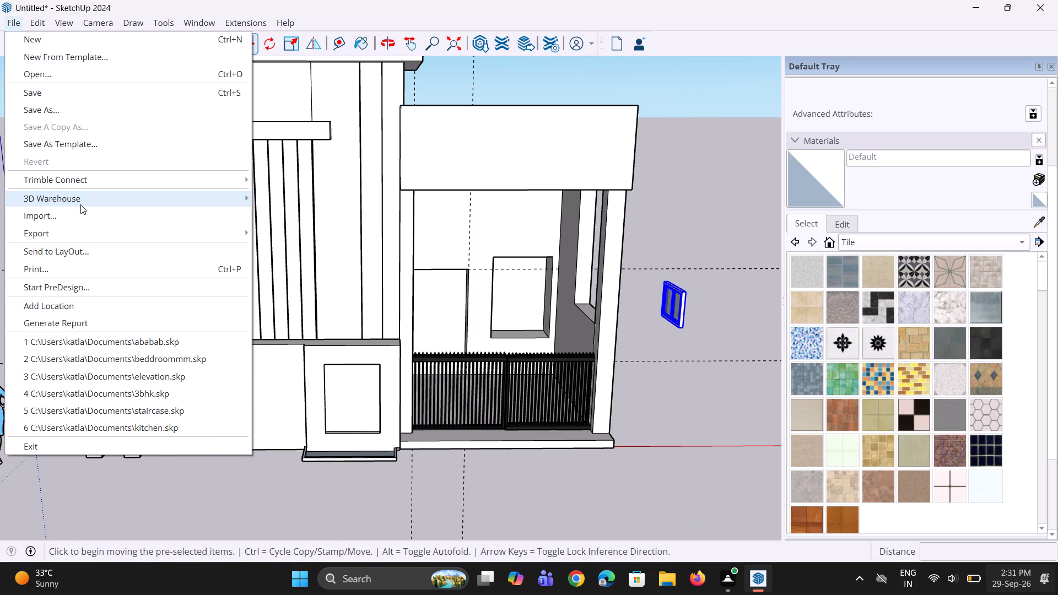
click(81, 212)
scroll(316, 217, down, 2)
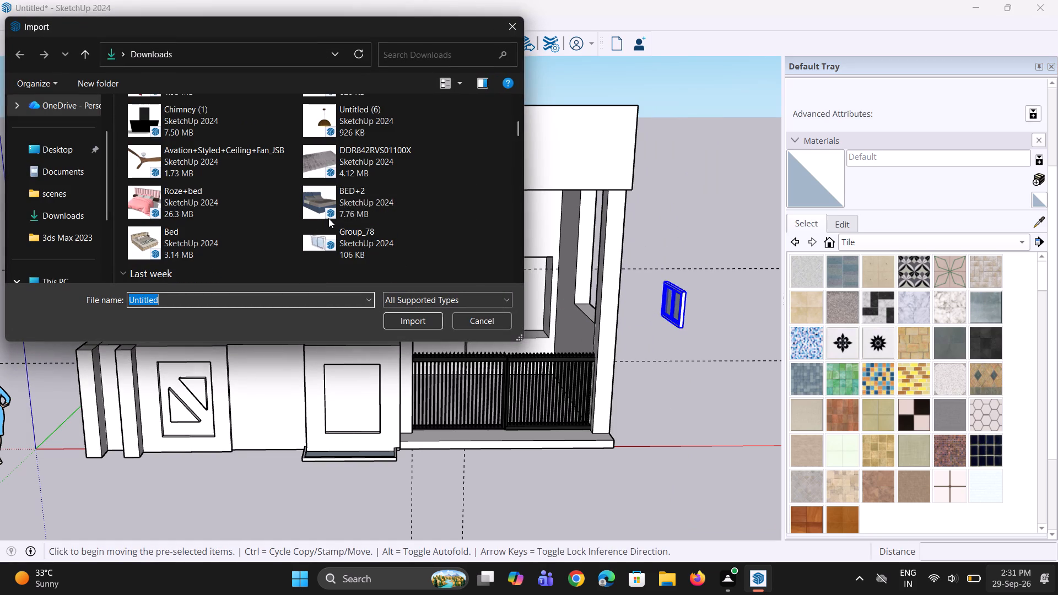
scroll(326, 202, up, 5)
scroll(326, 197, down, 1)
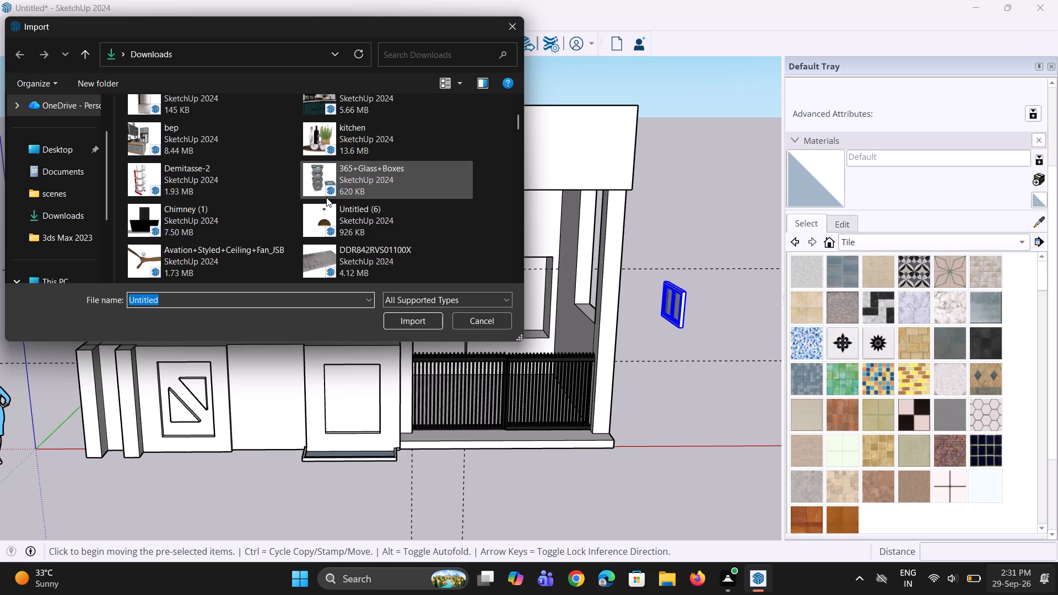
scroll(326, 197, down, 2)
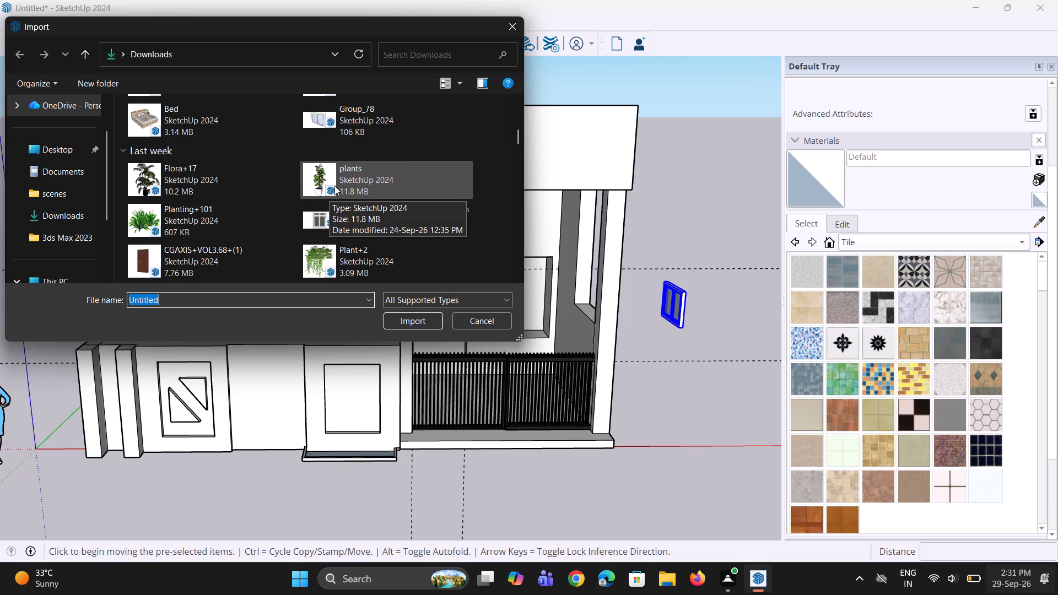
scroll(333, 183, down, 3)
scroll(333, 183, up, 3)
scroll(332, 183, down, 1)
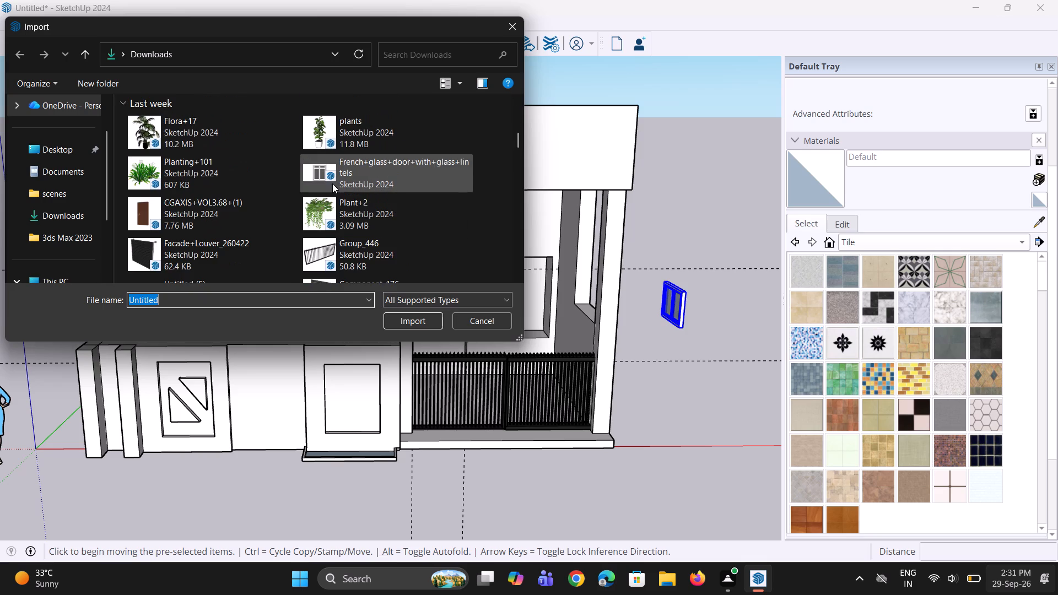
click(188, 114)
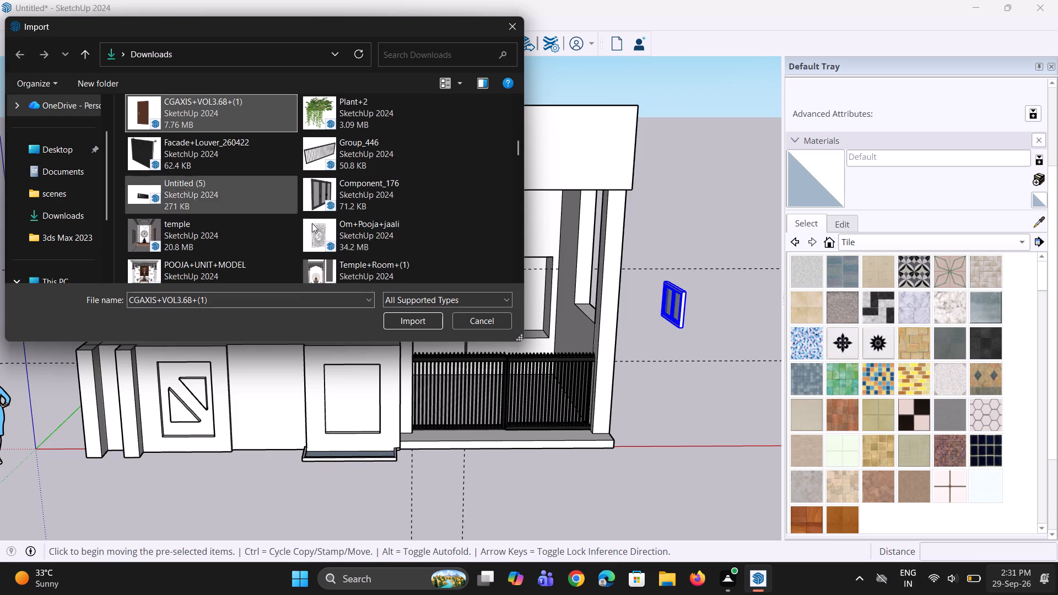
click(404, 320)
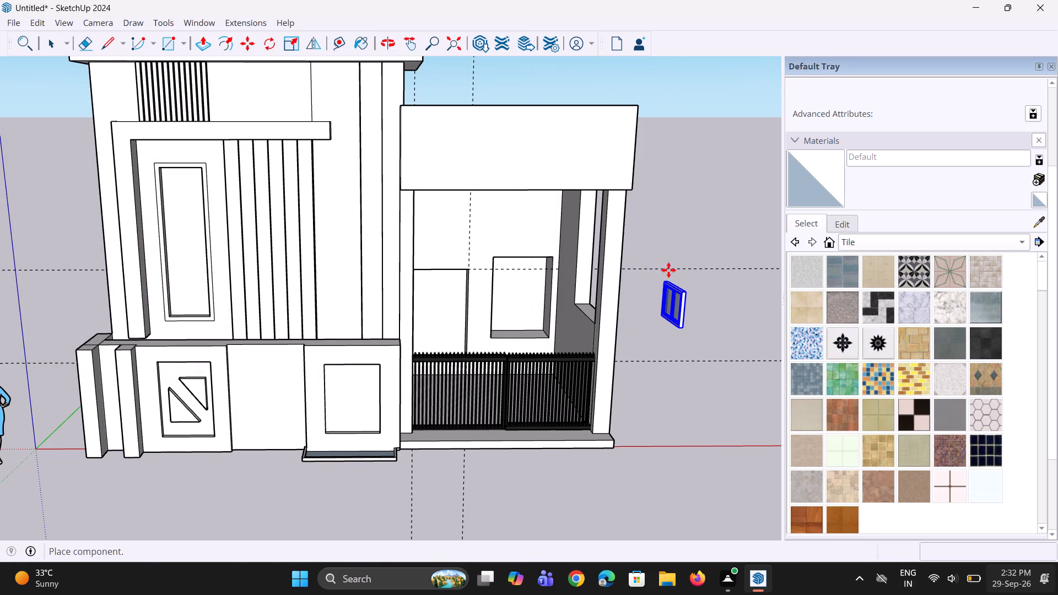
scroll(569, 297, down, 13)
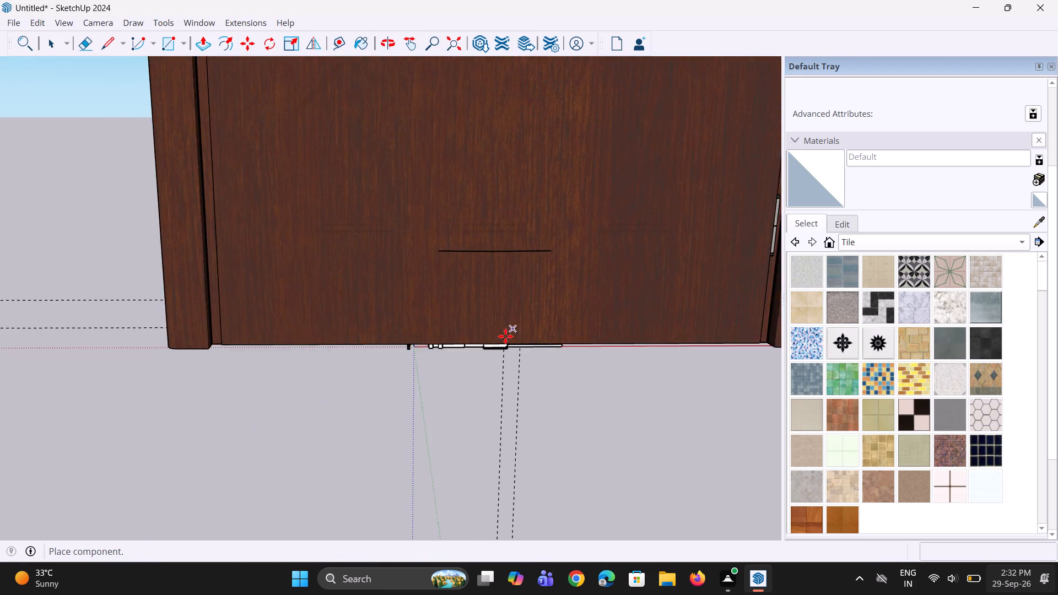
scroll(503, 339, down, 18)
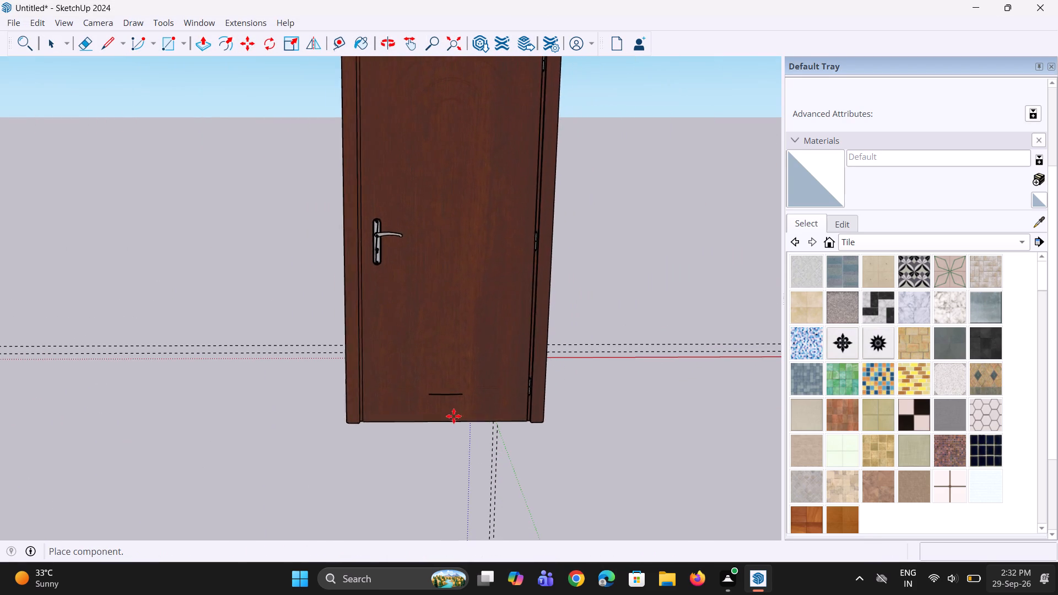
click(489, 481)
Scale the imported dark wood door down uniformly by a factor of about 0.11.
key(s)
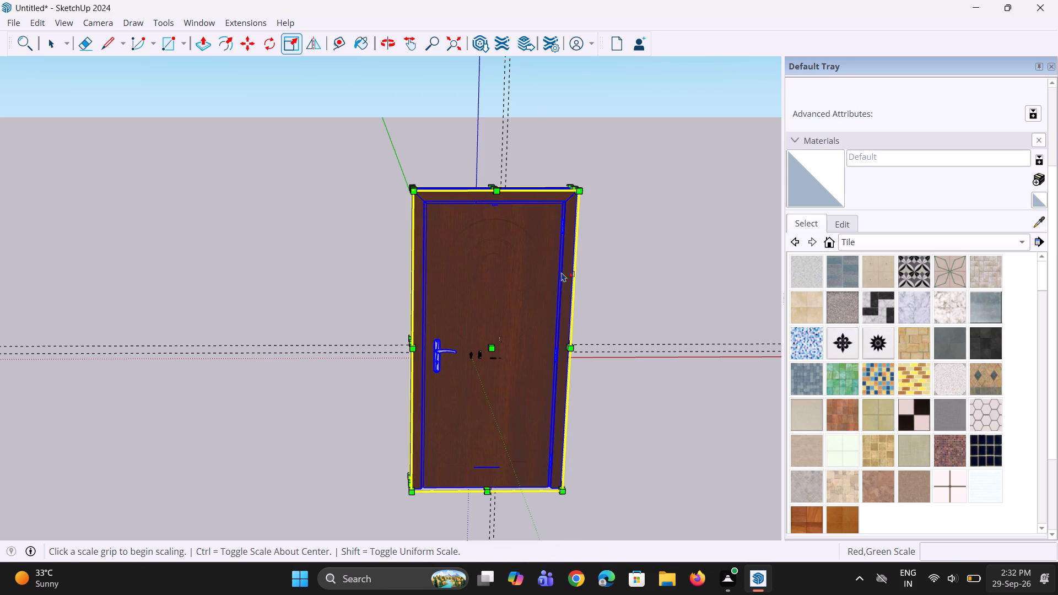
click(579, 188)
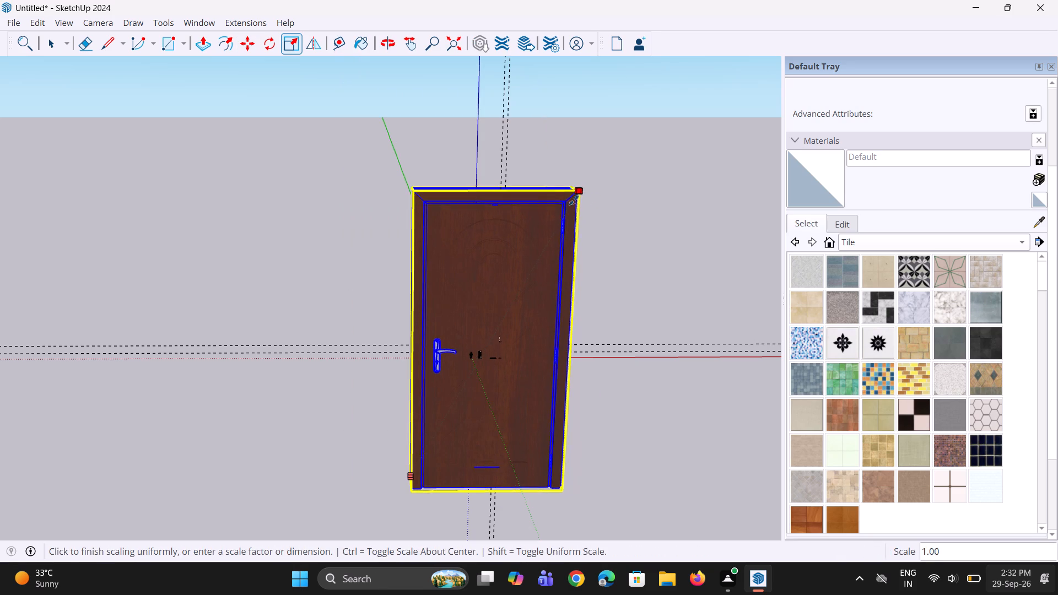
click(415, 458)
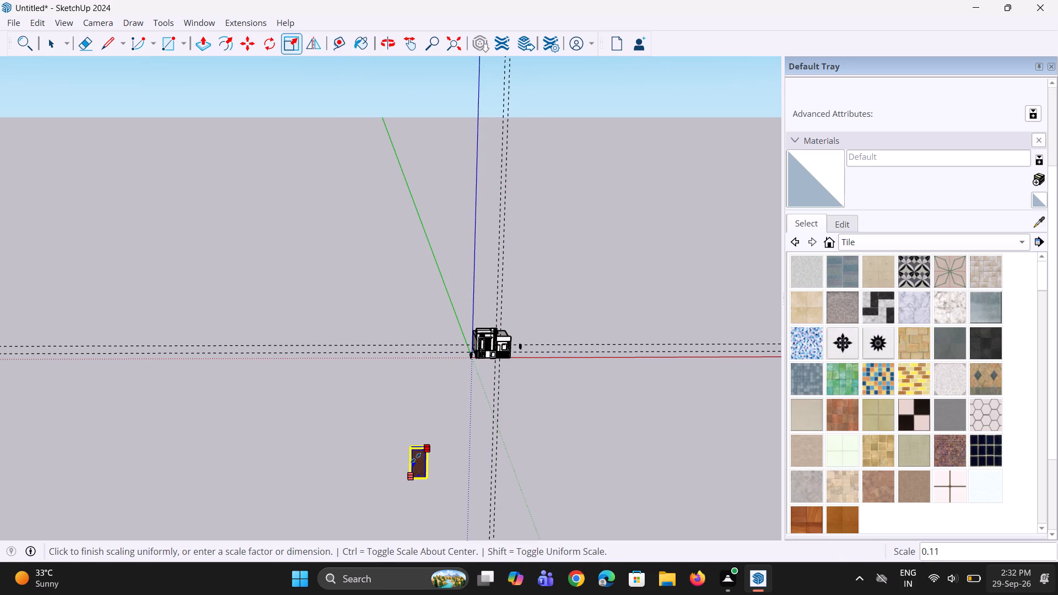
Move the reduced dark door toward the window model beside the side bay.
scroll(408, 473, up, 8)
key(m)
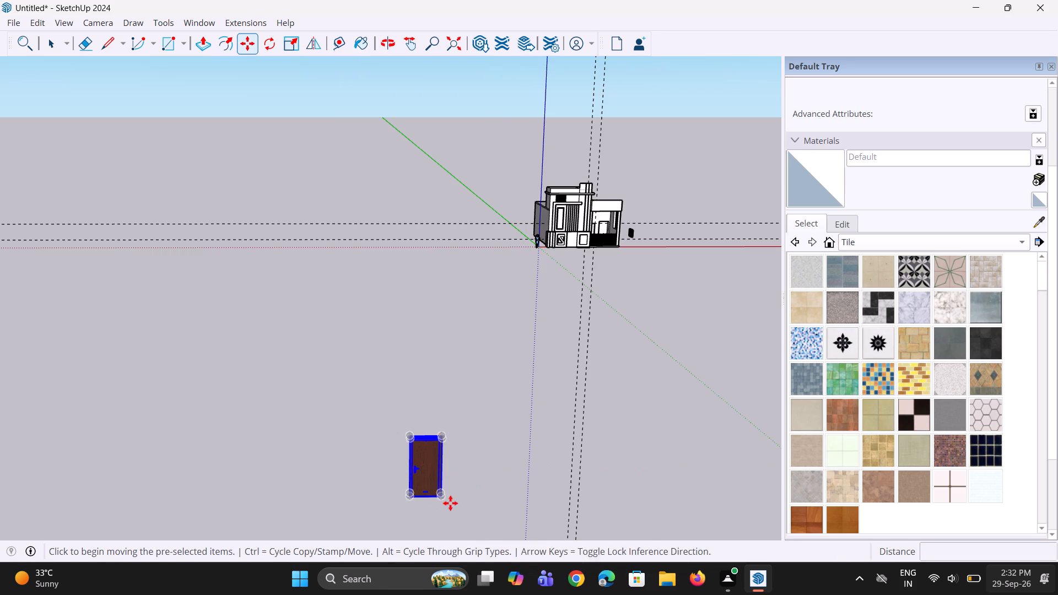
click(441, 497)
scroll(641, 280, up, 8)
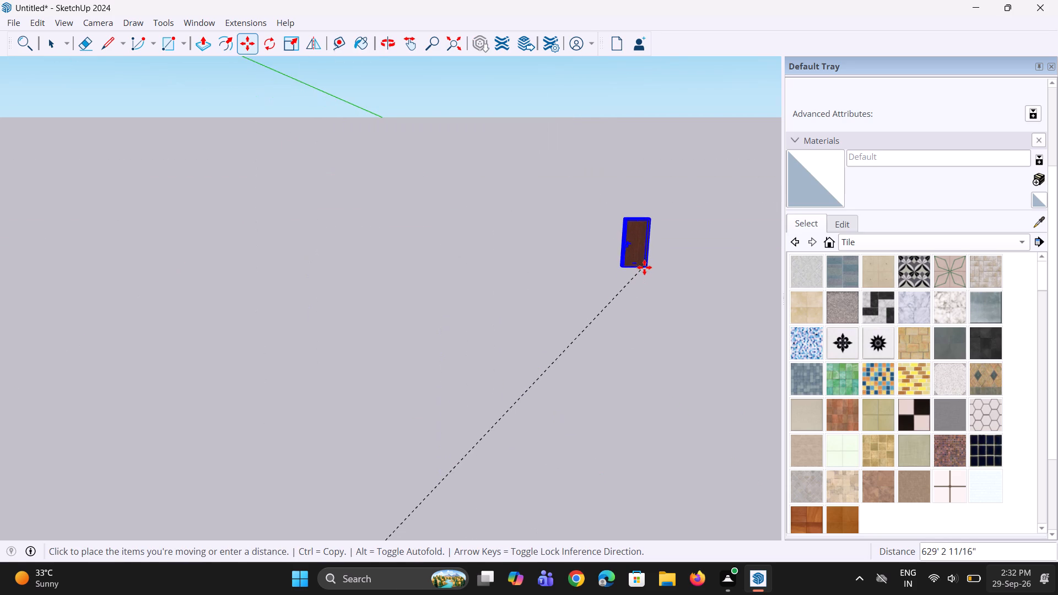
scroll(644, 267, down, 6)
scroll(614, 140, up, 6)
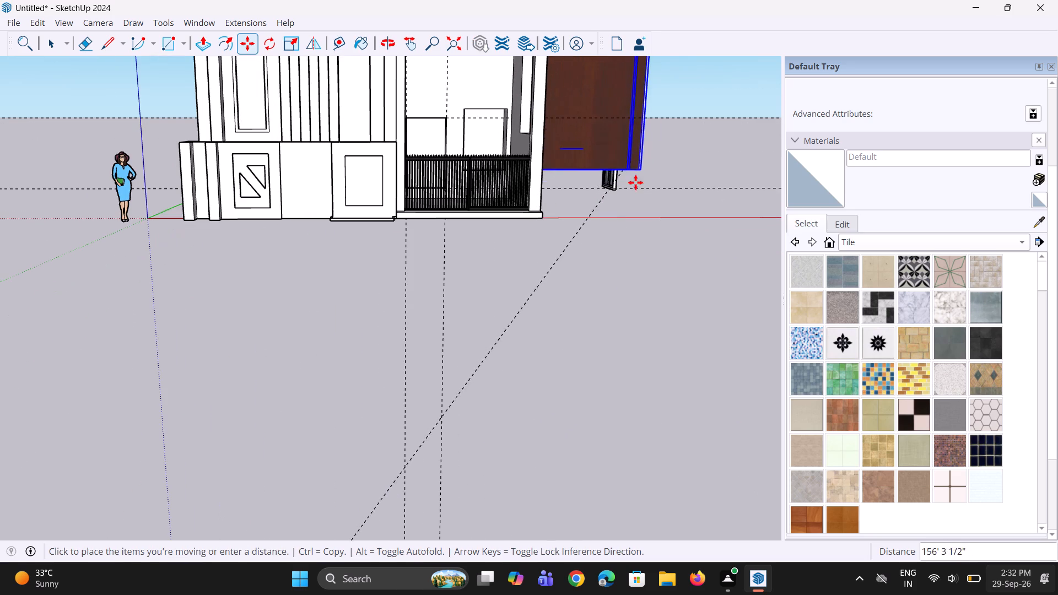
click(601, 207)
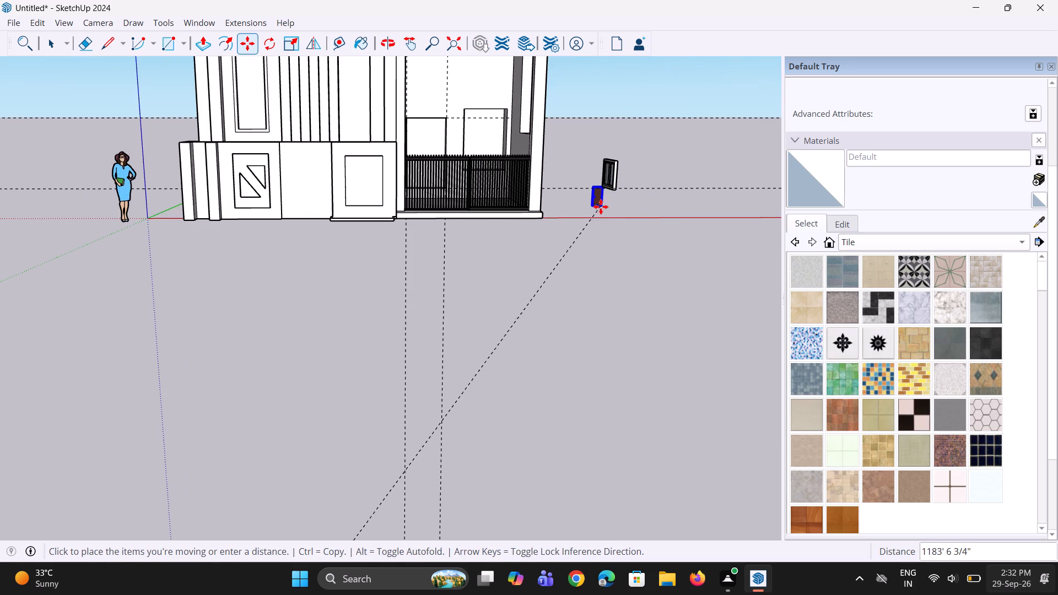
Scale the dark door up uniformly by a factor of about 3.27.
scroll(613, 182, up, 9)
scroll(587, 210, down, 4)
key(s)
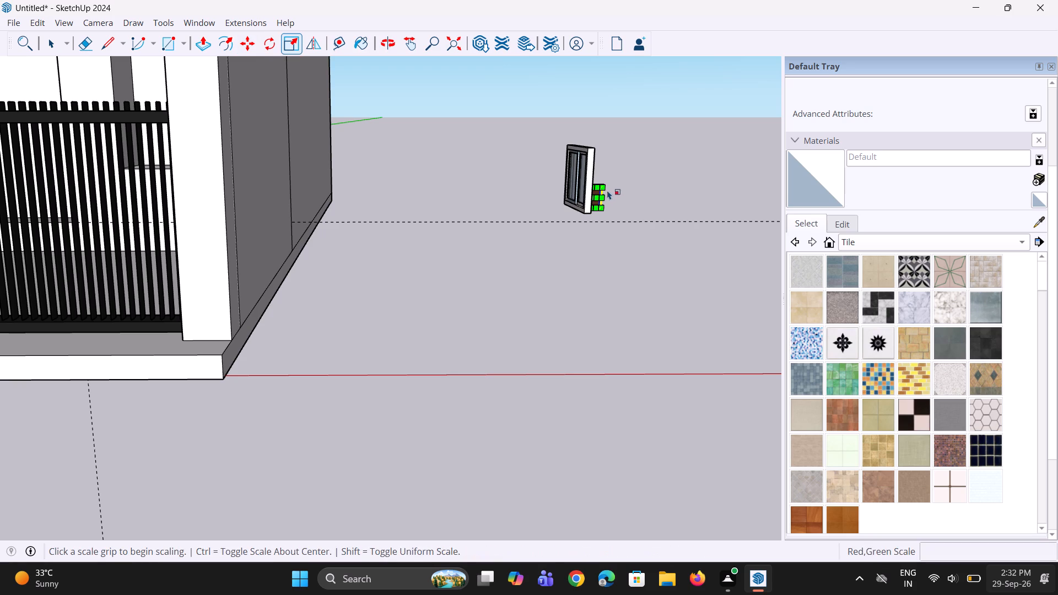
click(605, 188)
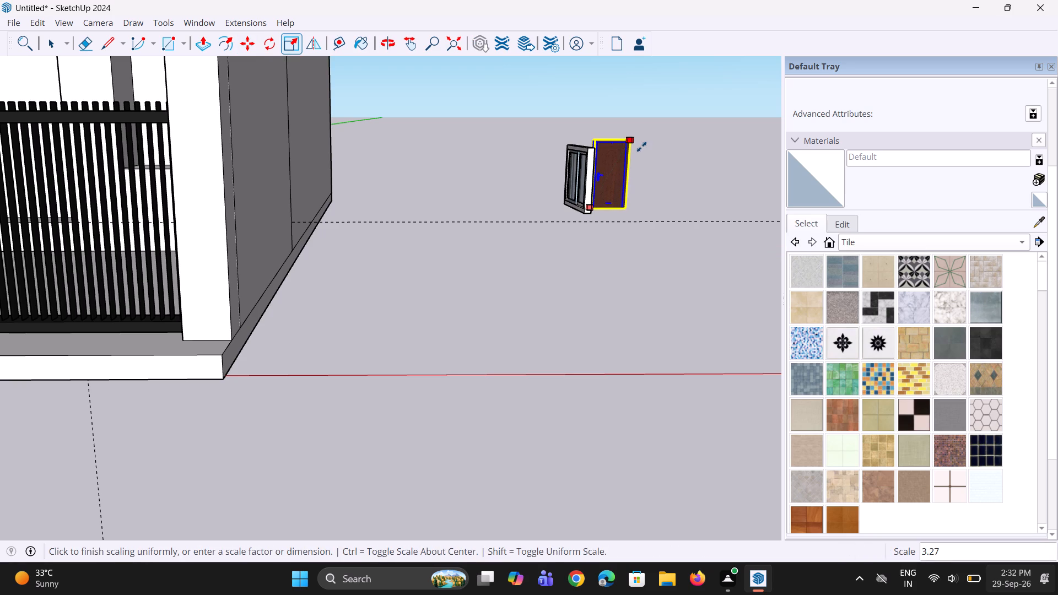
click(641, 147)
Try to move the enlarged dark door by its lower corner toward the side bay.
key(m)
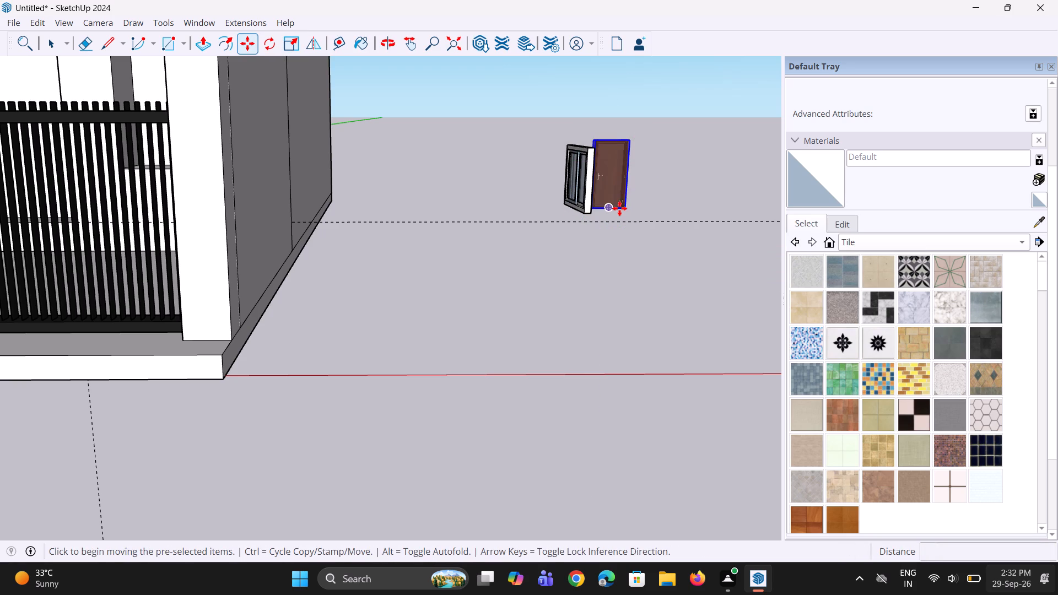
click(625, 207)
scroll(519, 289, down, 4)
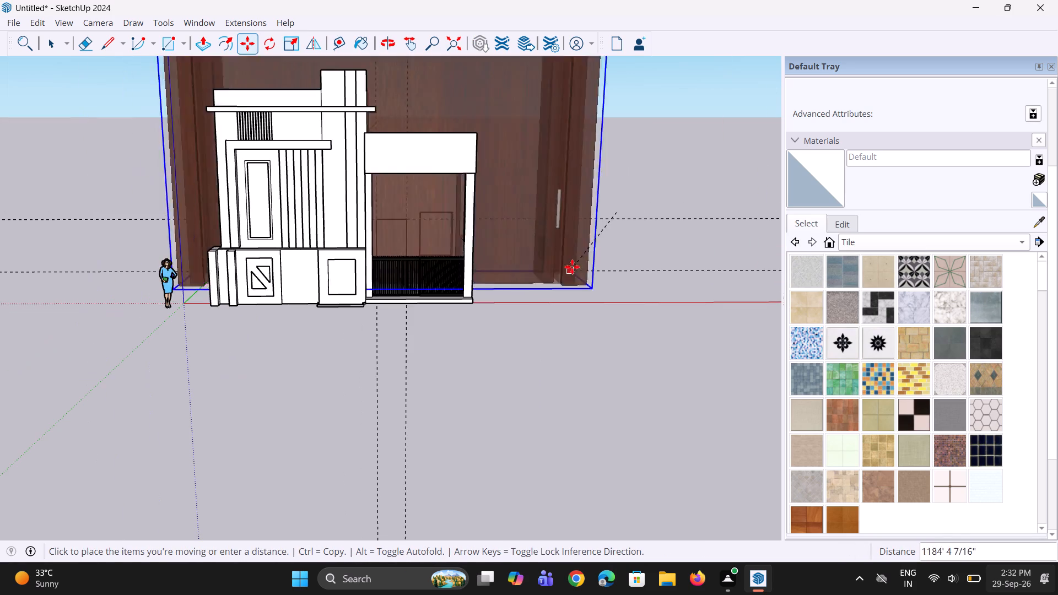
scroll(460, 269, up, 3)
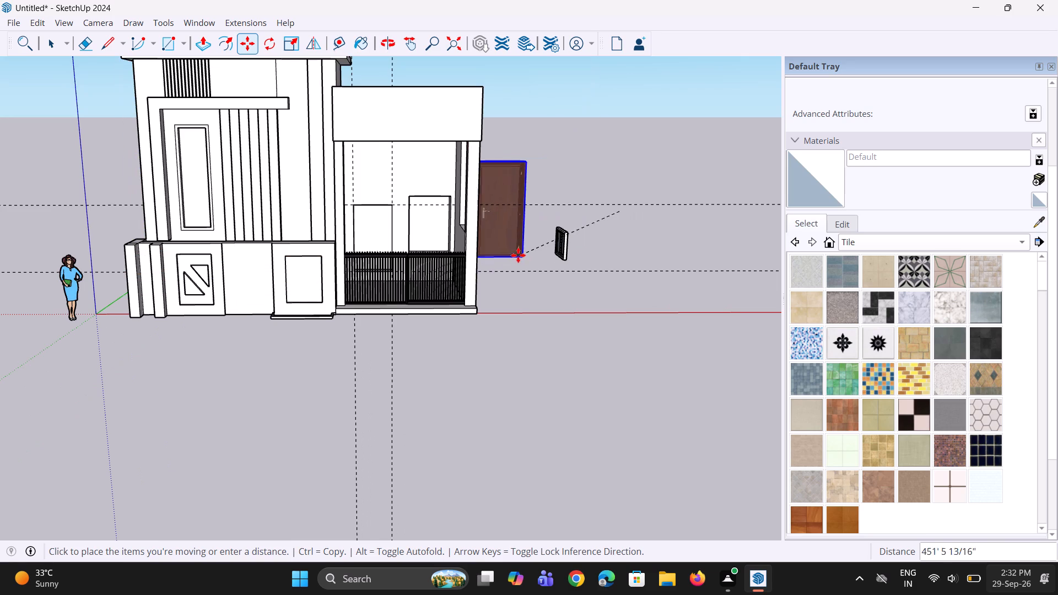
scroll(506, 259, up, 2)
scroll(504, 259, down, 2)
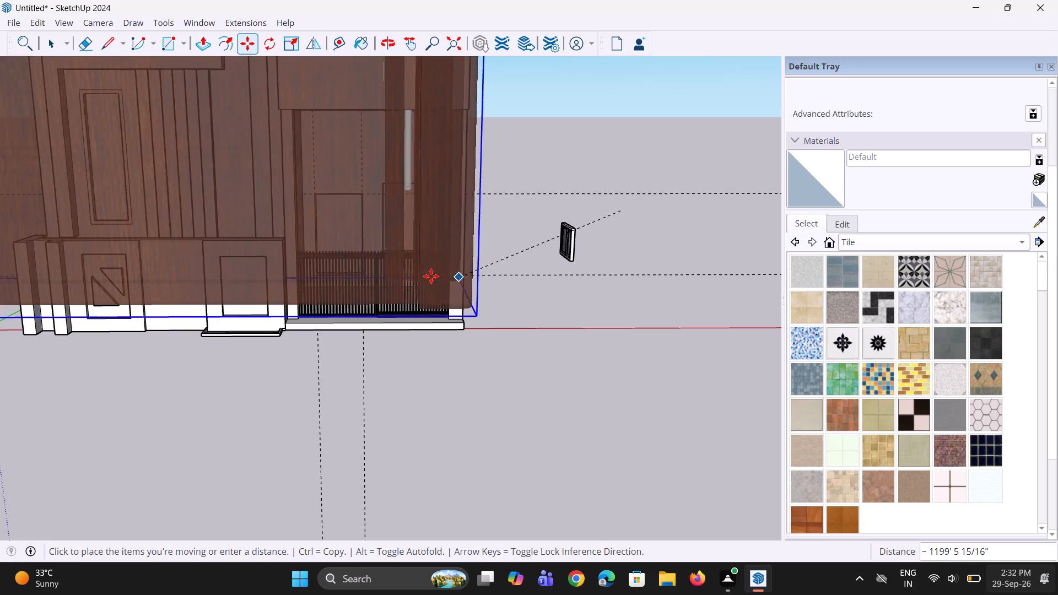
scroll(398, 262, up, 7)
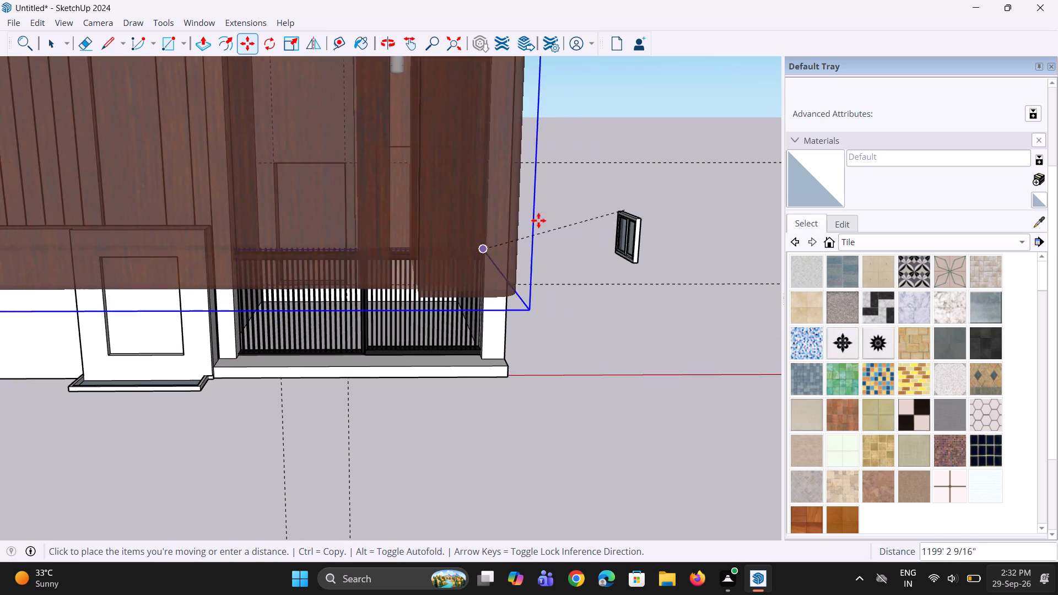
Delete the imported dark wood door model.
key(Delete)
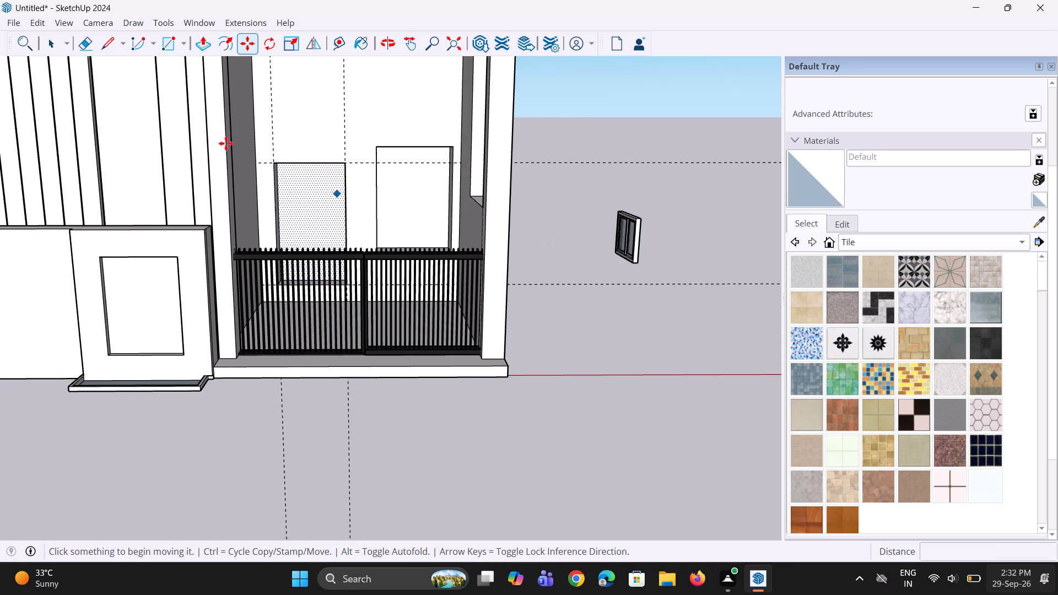
Import the door2 model from Downloads and place it in the side bay in line with the door recess.
click(15, 23)
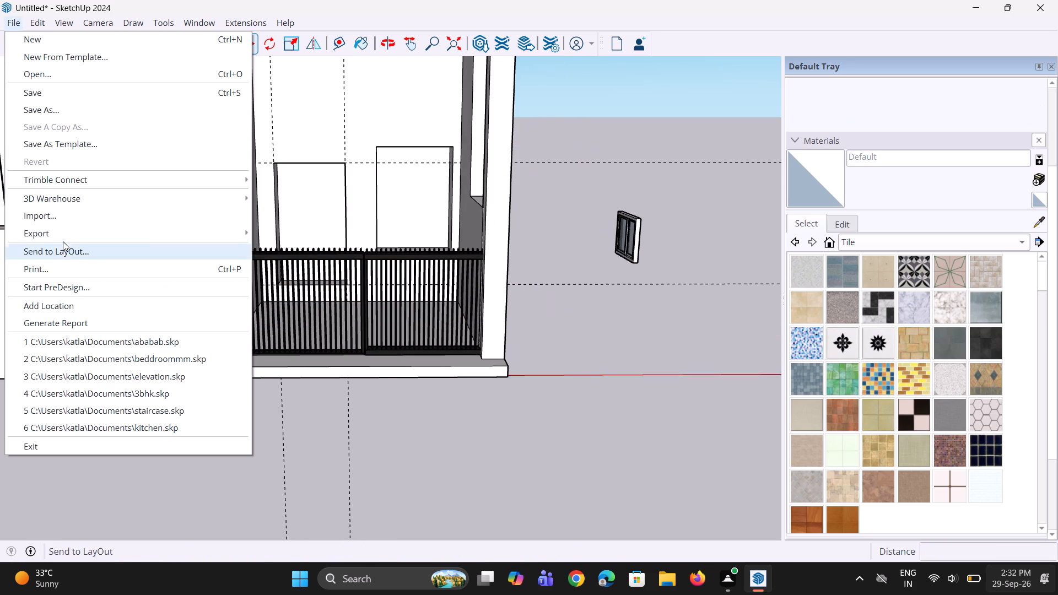
click(80, 217)
scroll(275, 222, down, 5)
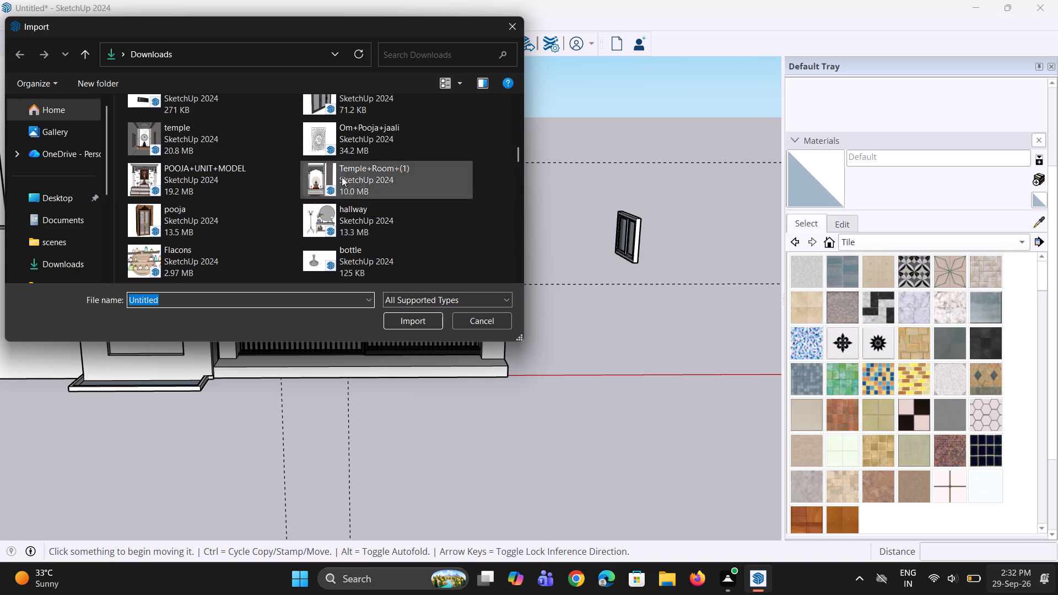
drag(515, 157, 517, 231)
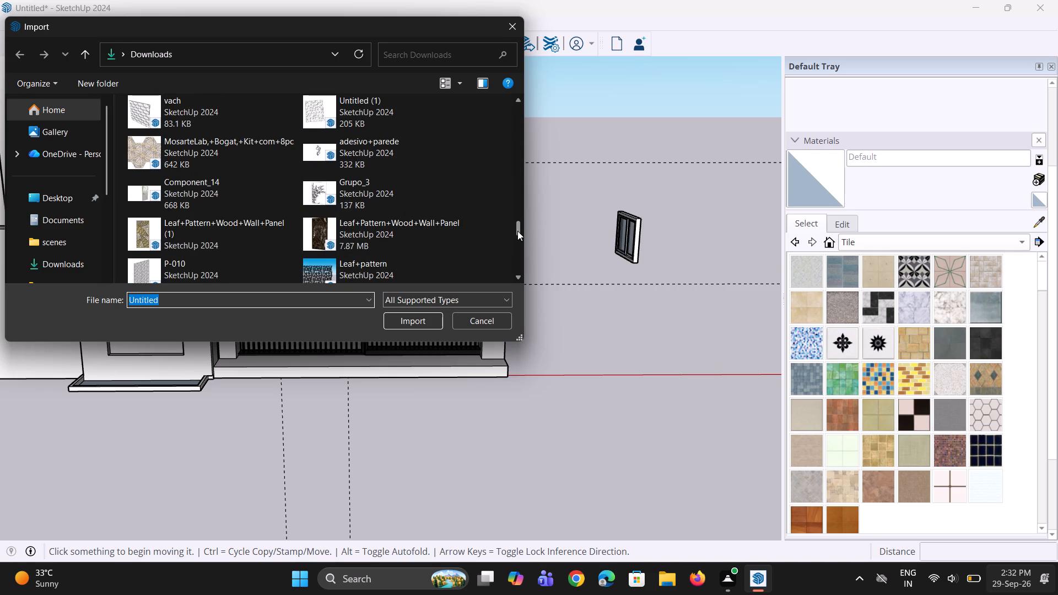
drag(517, 231, 517, 244)
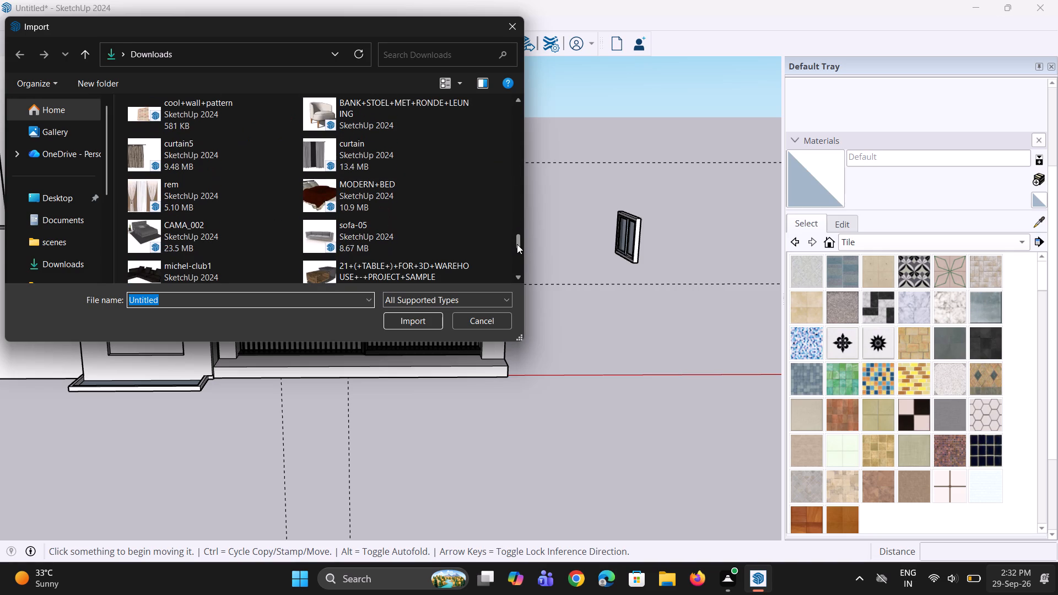
drag(517, 244, 514, 259)
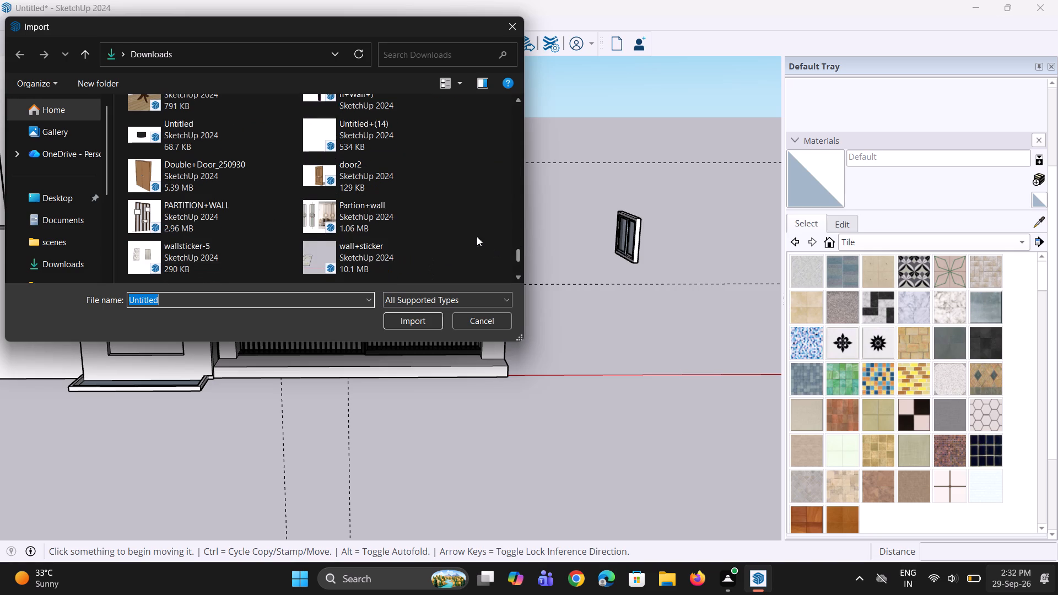
click(368, 180)
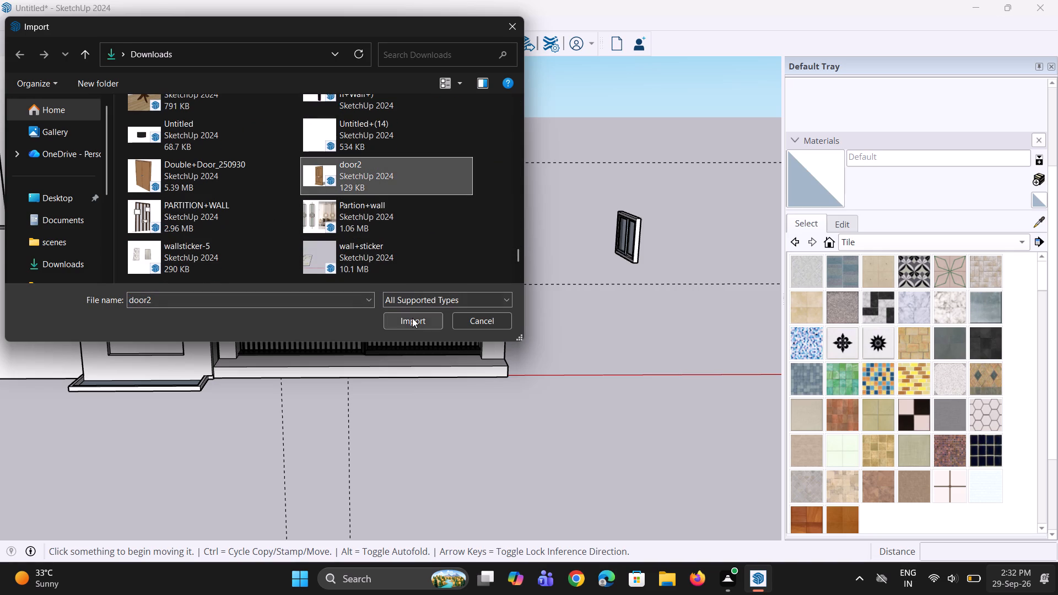
click(412, 318)
scroll(277, 290, up, 5)
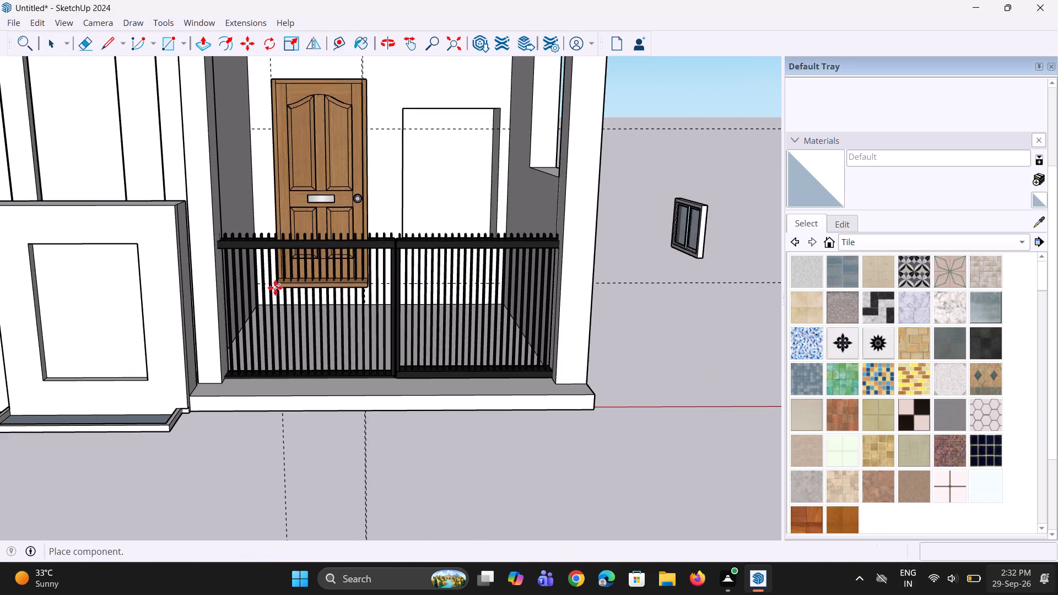
scroll(275, 288, up, 2)
scroll(331, 248, down, 3)
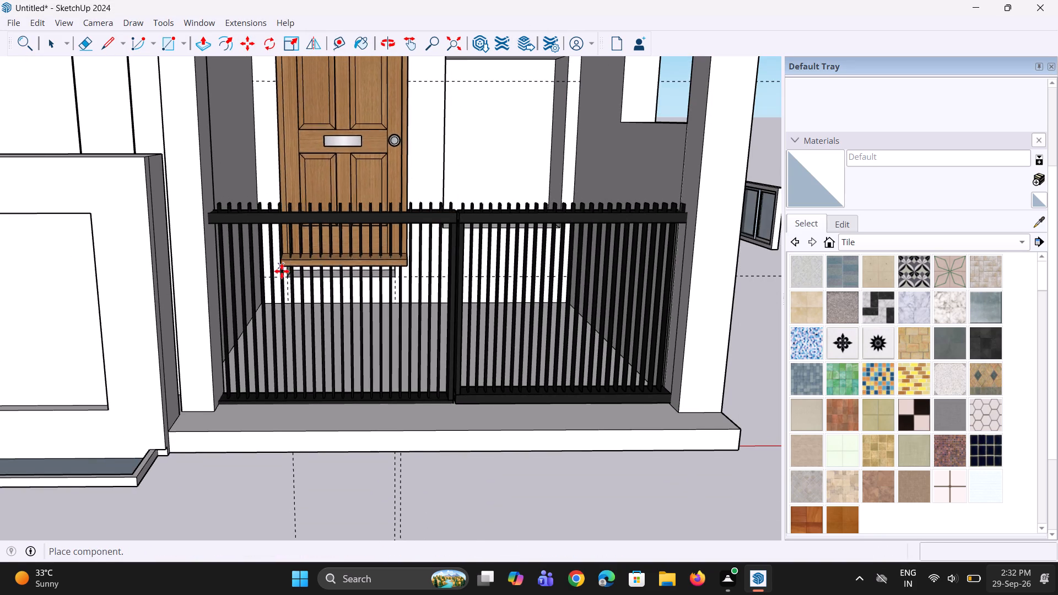
click(283, 277)
Move the door2 model by its bottom corner about 8' 7" back to the side bay's back wall.
scroll(398, 215, down, 4)
middle_drag(396, 216, 389, 266)
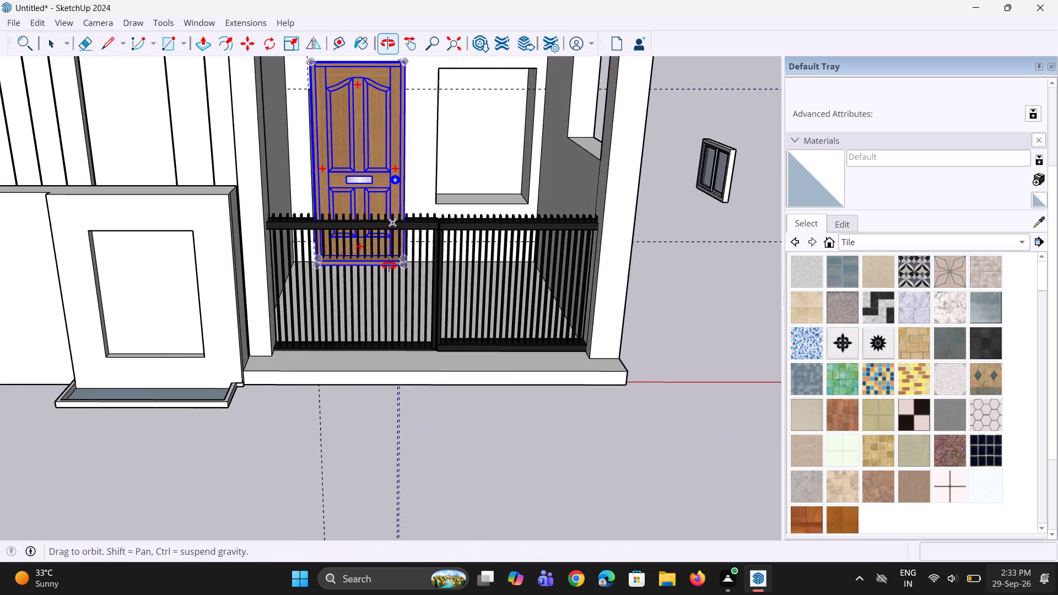
middle_drag(389, 266, 387, 268)
middle_drag(433, 218, 215, 255)
scroll(515, 227, up, 3)
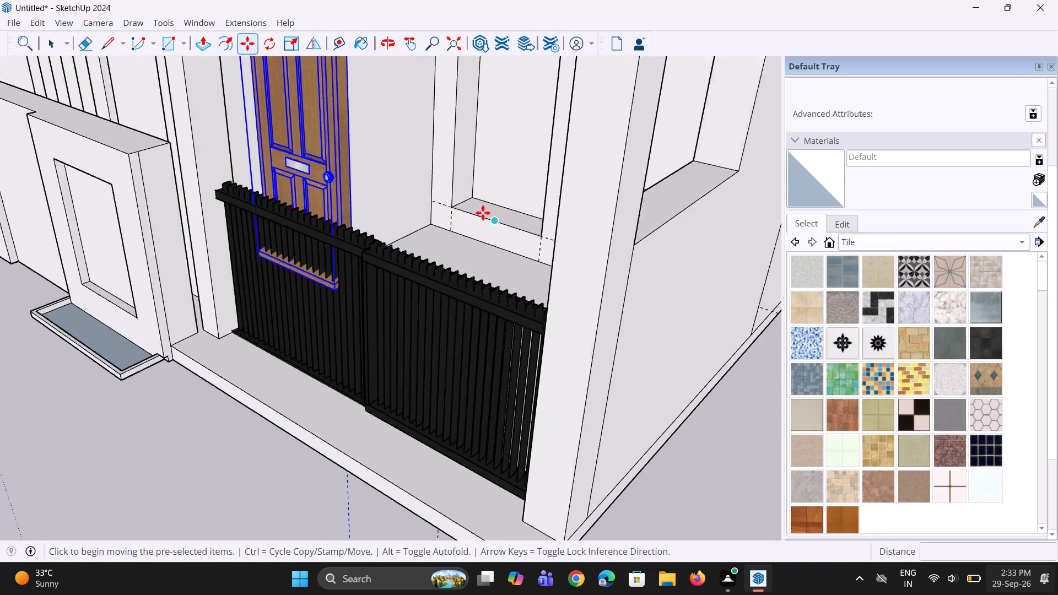
middle_drag(442, 221, 423, 311)
scroll(371, 313, up, 4)
scroll(356, 275, down, 1)
middle_drag(356, 275, 311, 312)
right_drag(325, 305, 317, 311)
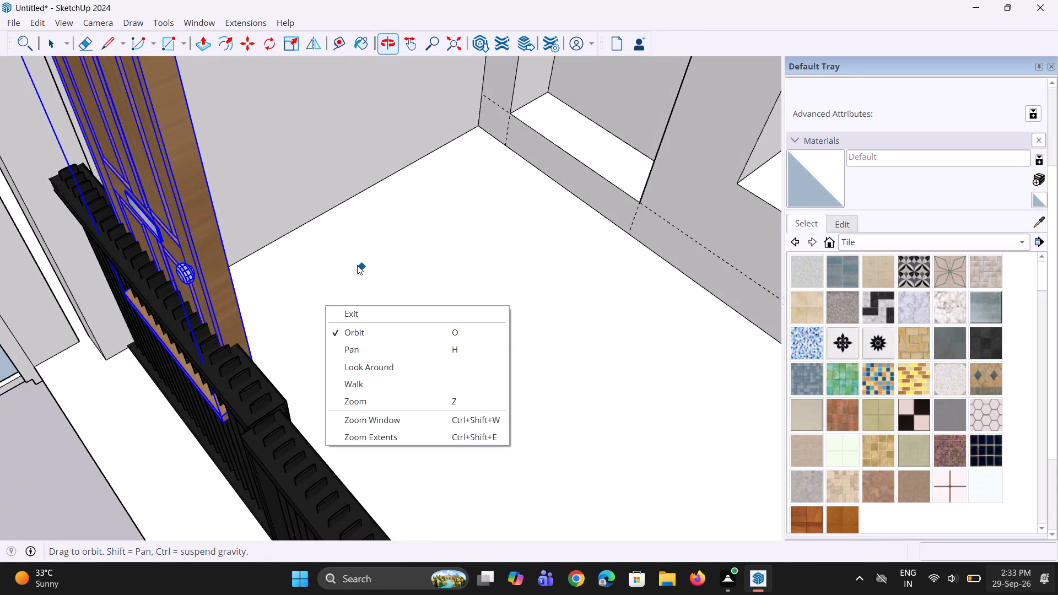
click(357, 265)
drag(337, 320, 183, 329)
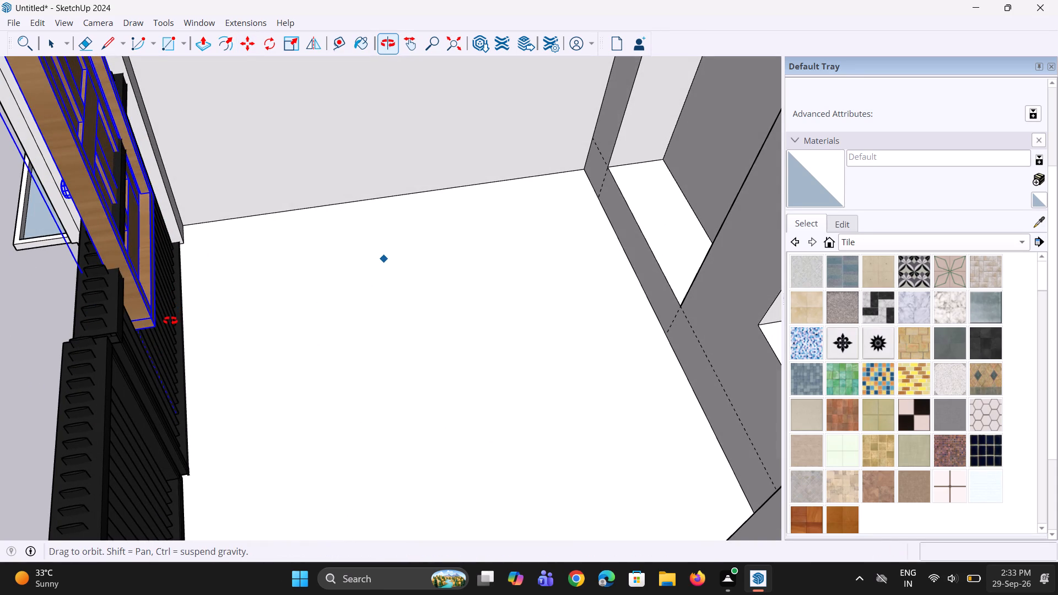
key(space)
key(m)
click(157, 321)
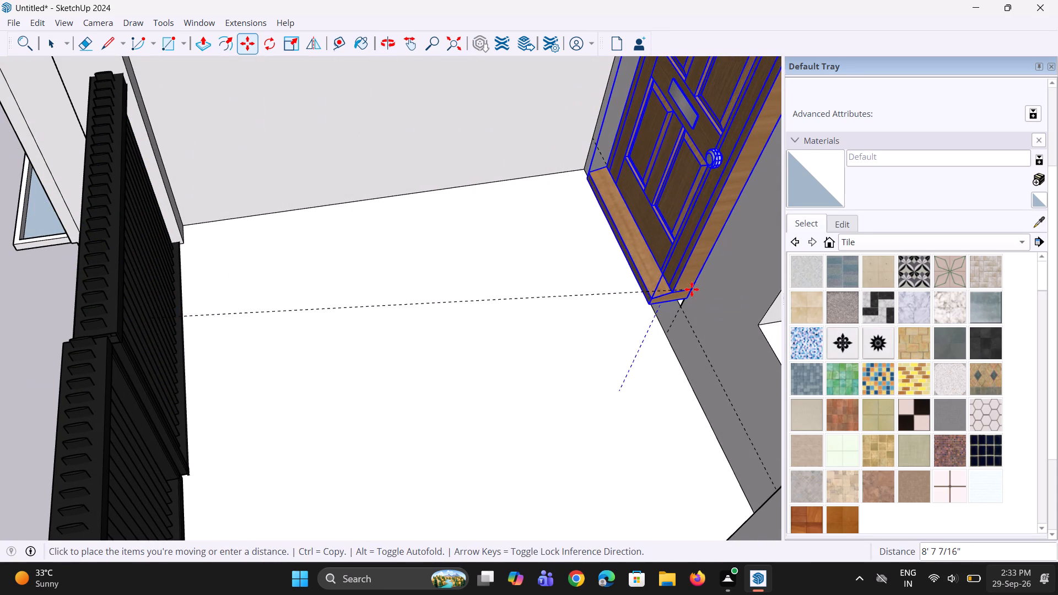
click(692, 295)
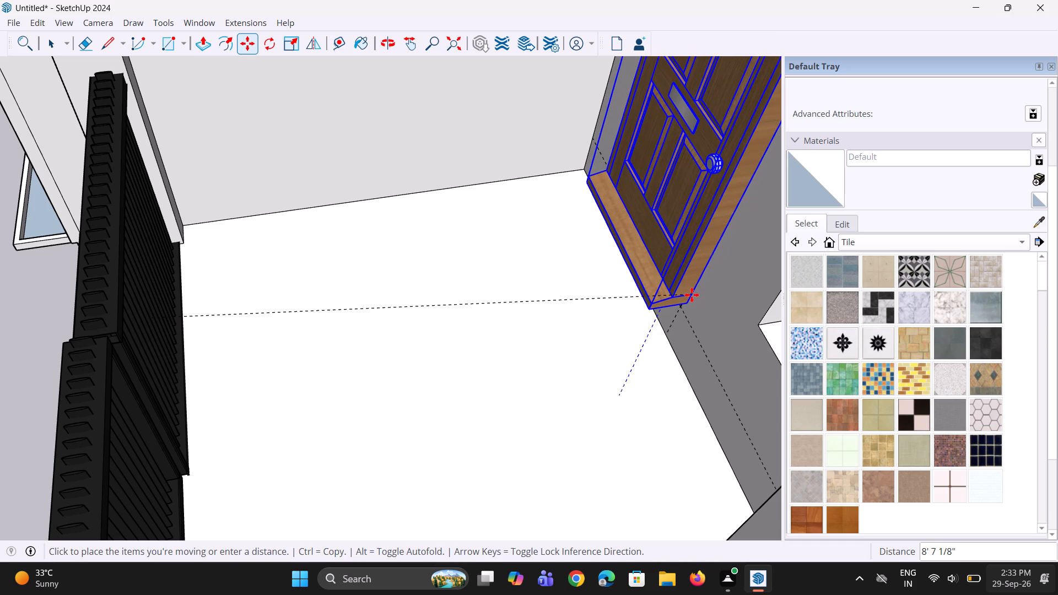
Move the door about 3' 8" by its lower corner onto the matching lower corner of the door recess.
middle_drag(579, 307, 797, 300)
middle_drag(521, 186, 602, 242)
scroll(602, 242, up, 1)
scroll(585, 224, down, 4)
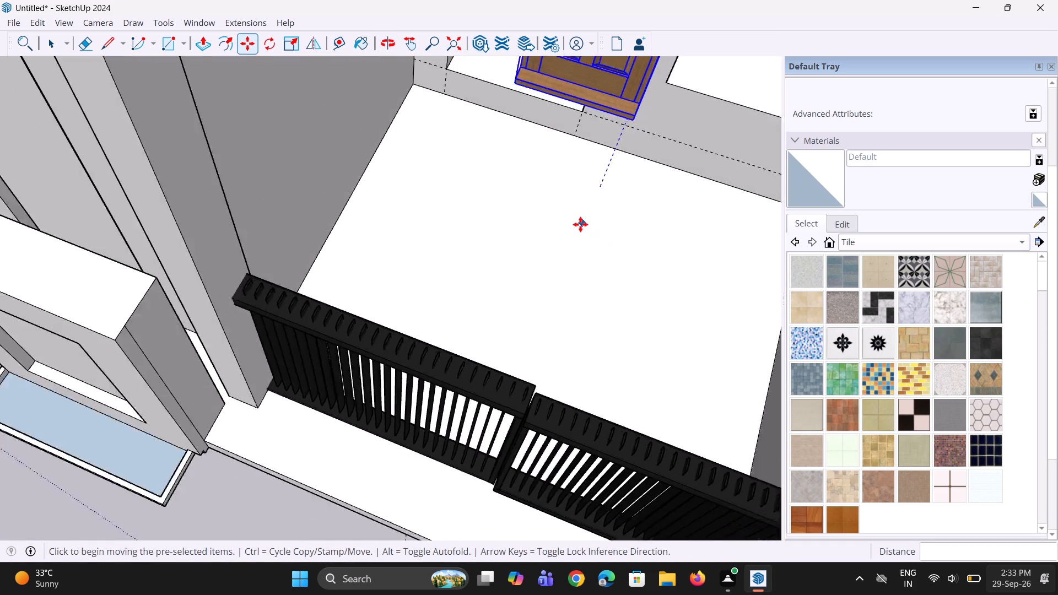
scroll(580, 224, down, 6)
middle_drag(576, 220, 635, 85)
scroll(477, 169, up, 3)
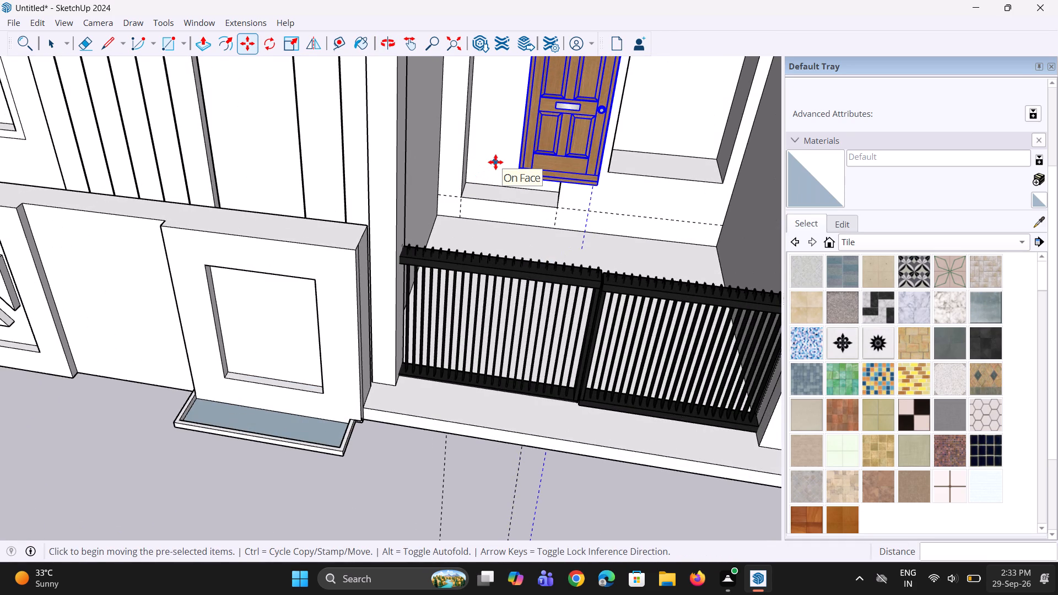
scroll(505, 165, up, 5)
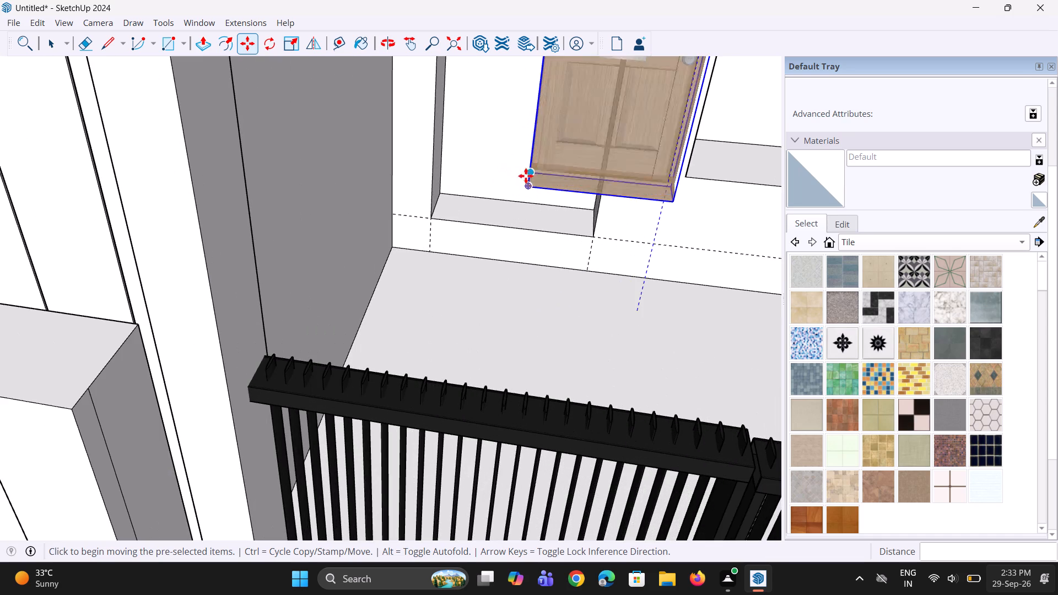
click(524, 187)
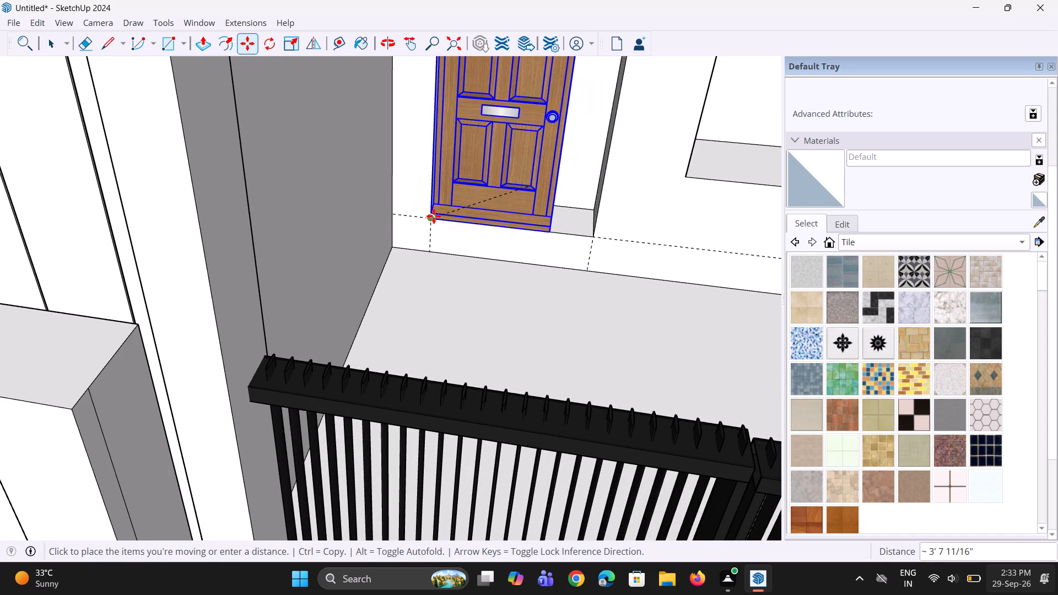
click(434, 216)
Scale the door's width by a factor of about 1.28 to span the door recess.
middle_drag(592, 226, 382, 223)
middle_drag(525, 264, 592, 269)
key(s)
scroll(552, 267, down, 3)
middle_drag(553, 262, 585, 258)
scroll(625, 172, up, 4)
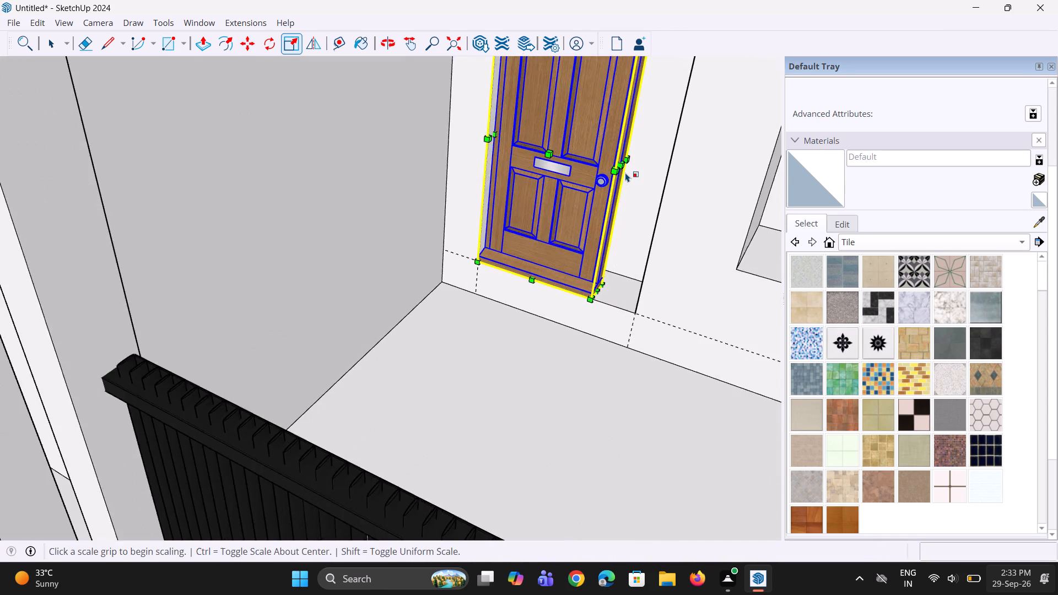
scroll(625, 172, up, 2)
click(623, 160)
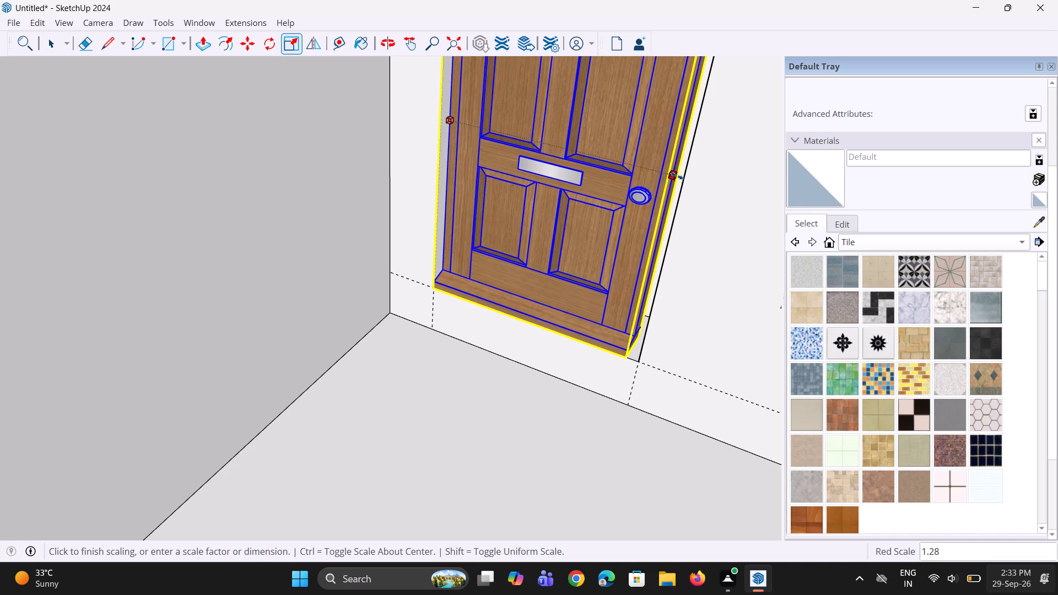
click(683, 178)
Scale the door's height by a factor of about 1.07 to reach the top of the recess, and deselect it.
scroll(633, 301, down, 5)
middle_drag(636, 294, 641, 269)
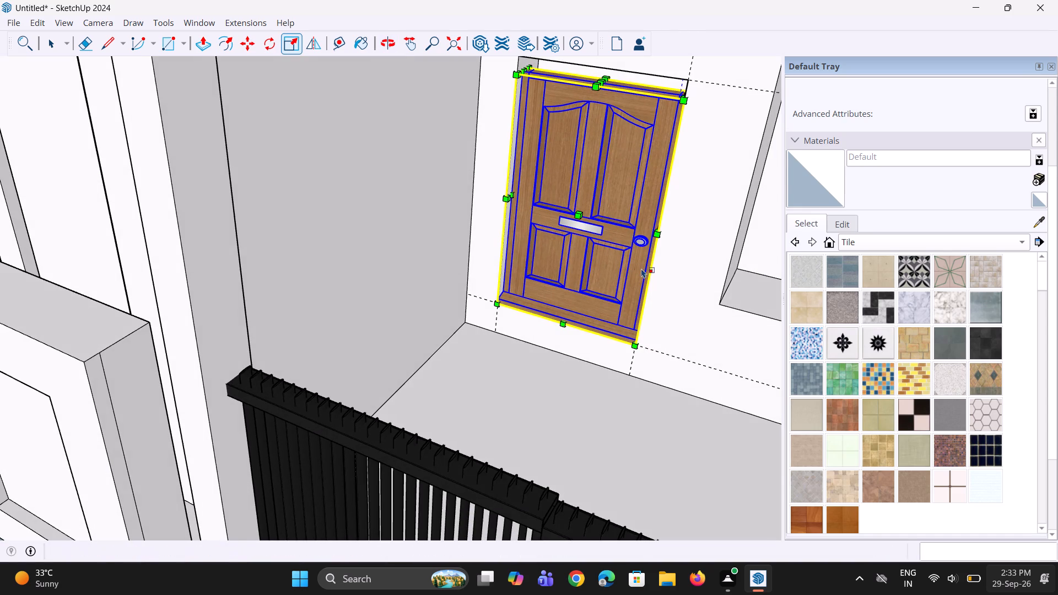
scroll(620, 102, up, 2)
scroll(611, 123, down, 7)
scroll(594, 67, up, 2)
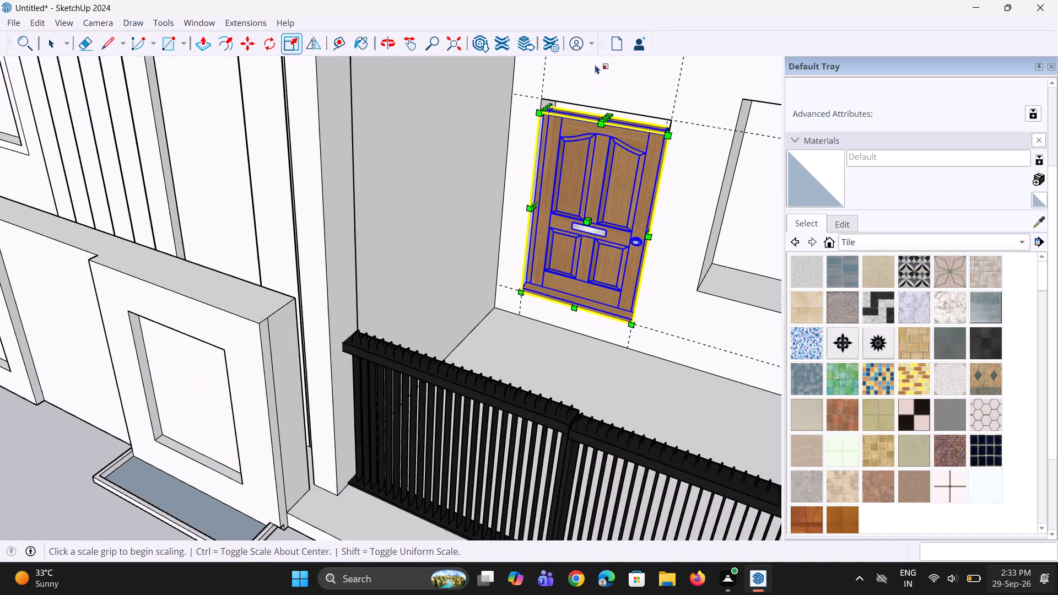
scroll(595, 64, up, 4)
click(613, 136)
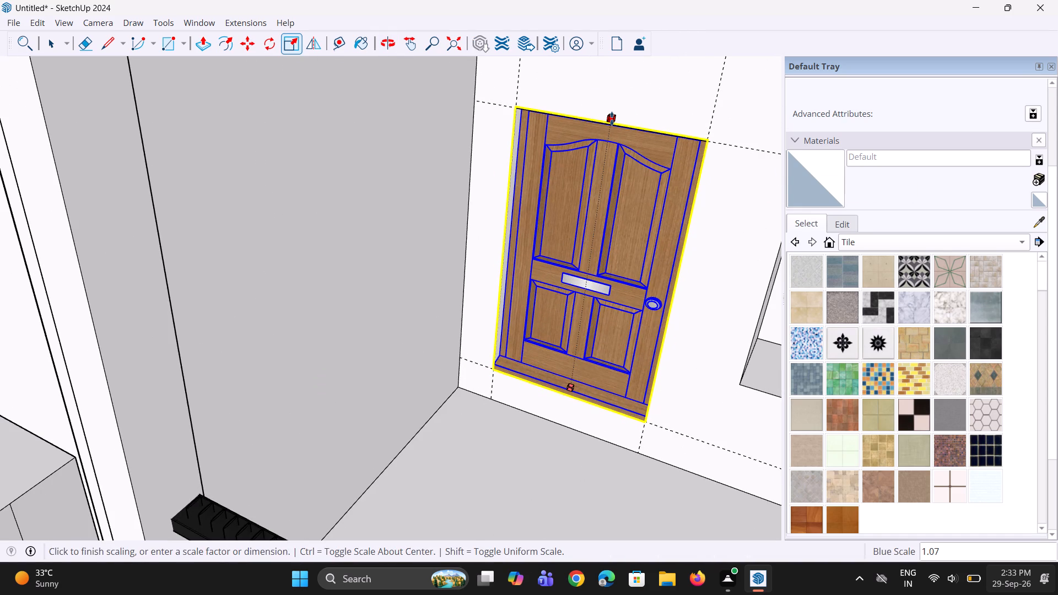
click(612, 118)
middle_drag(573, 226, 614, 140)
scroll(611, 181, down, 5)
middle_drag(599, 205, 620, 219)
key(space)
key(space)
scroll(552, 215, down, 3)
scroll(490, 245, down, 6)
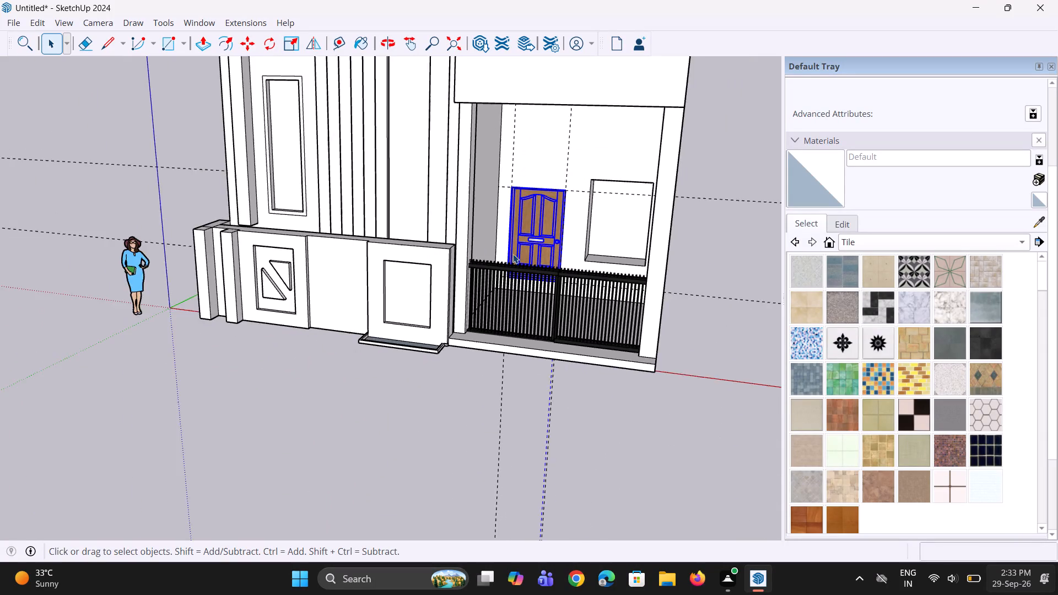
click(716, 252)
Rotate the window model standing beside the house 90 degrees about the vertical axis to face the front.
middle_drag(586, 272, 611, 324)
scroll(597, 316, down, 1)
scroll(461, 256, down, 4)
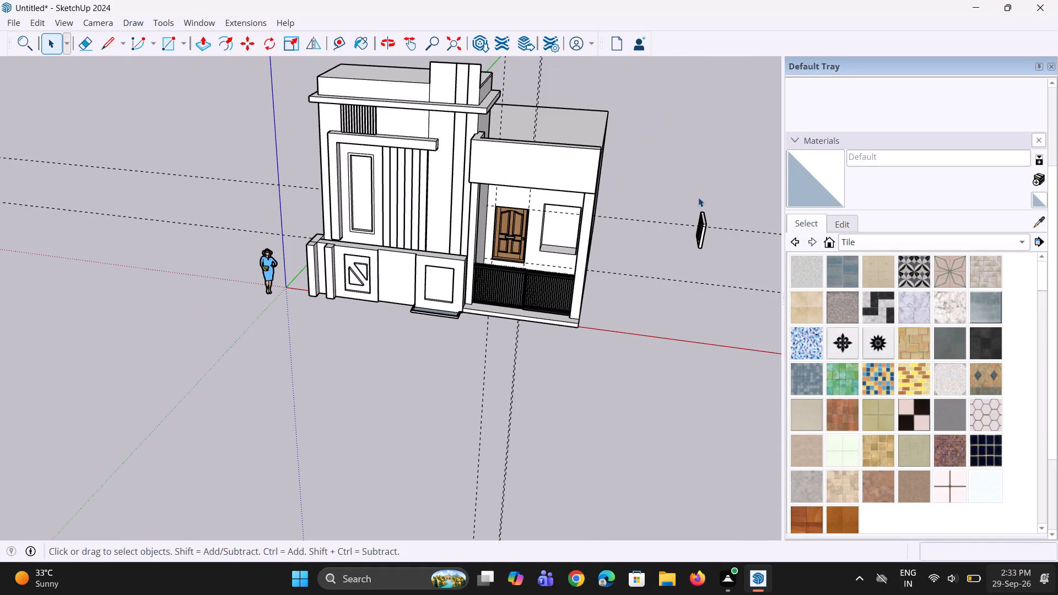
drag(696, 190, 727, 302)
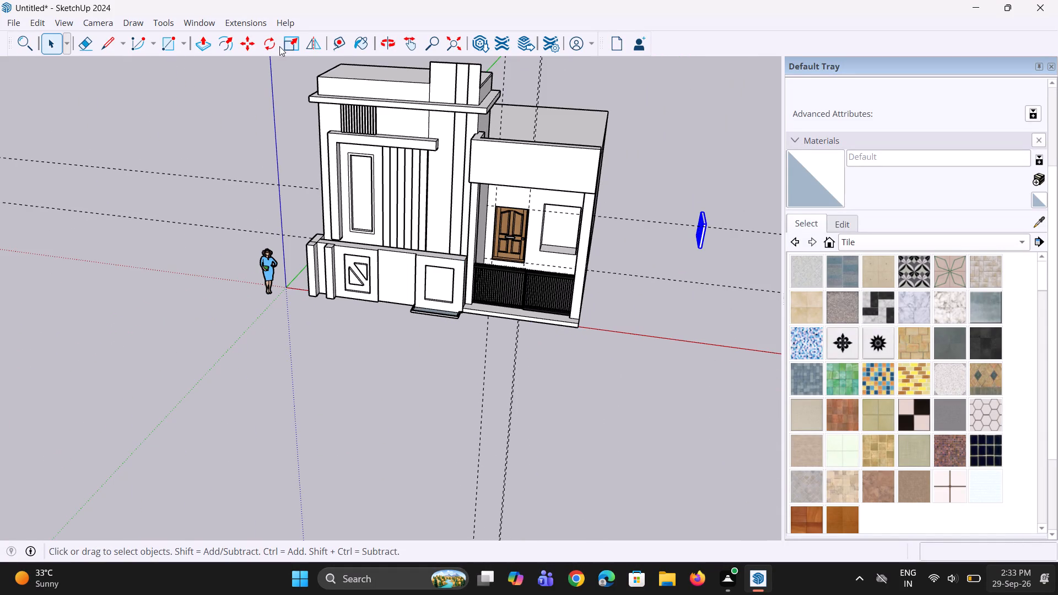
click(271, 44)
click(666, 291)
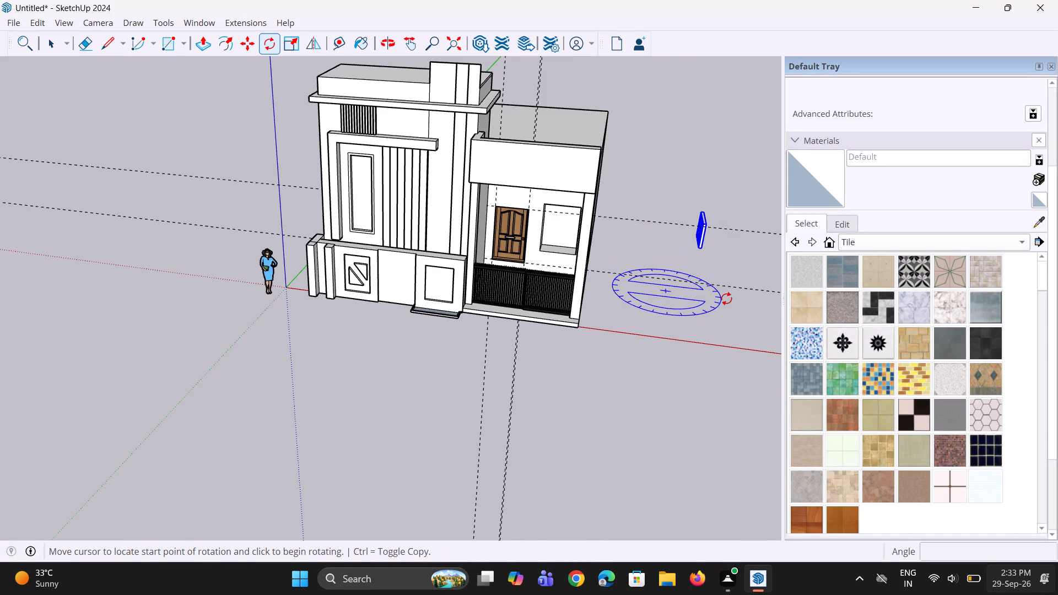
click(738, 302)
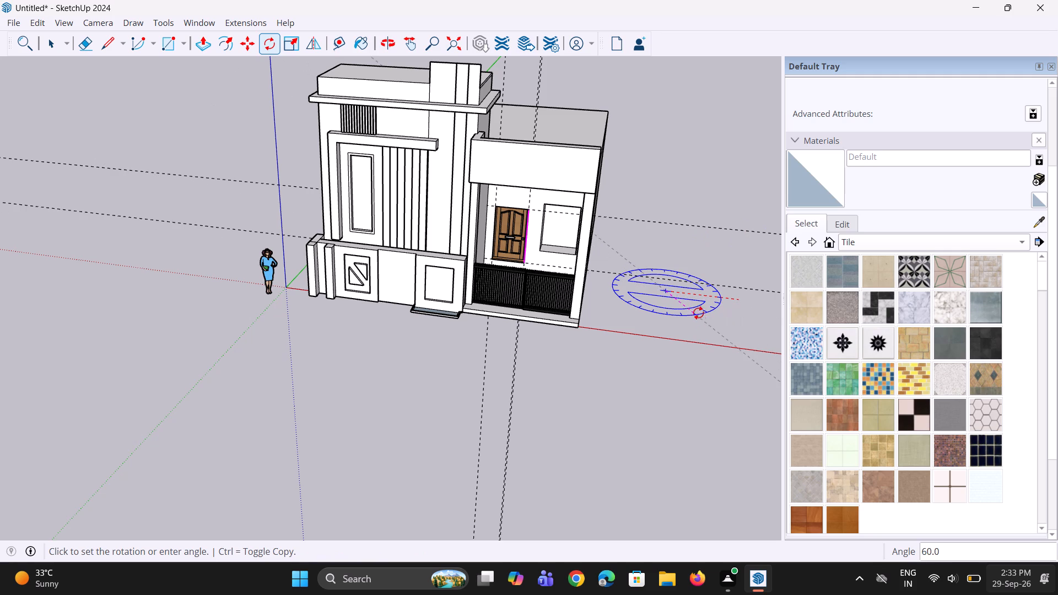
scroll(698, 313, down, 6)
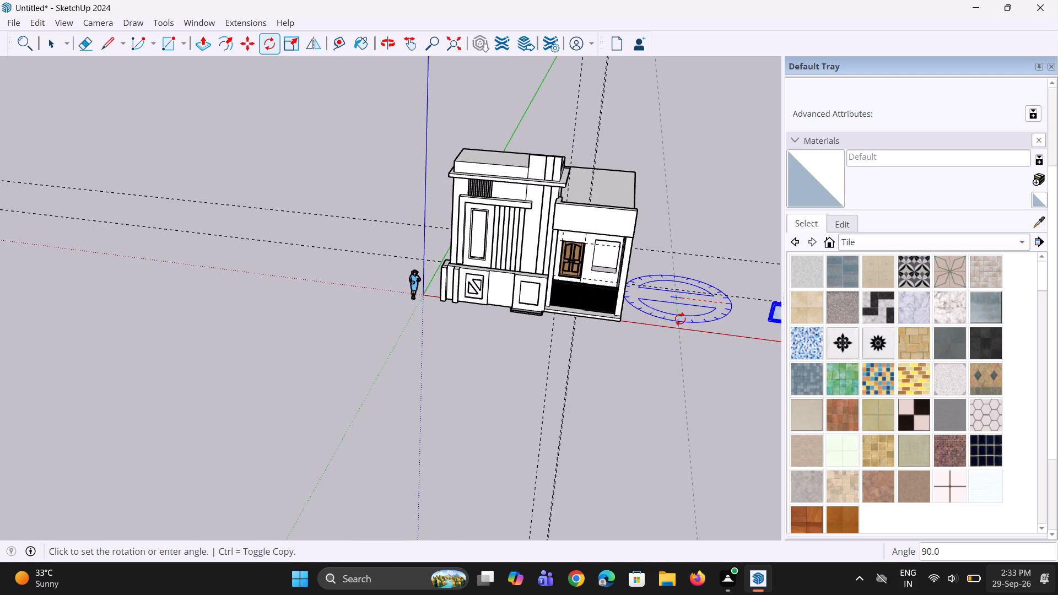
scroll(680, 319, down, 1)
click(680, 319)
scroll(672, 327, down, 4)
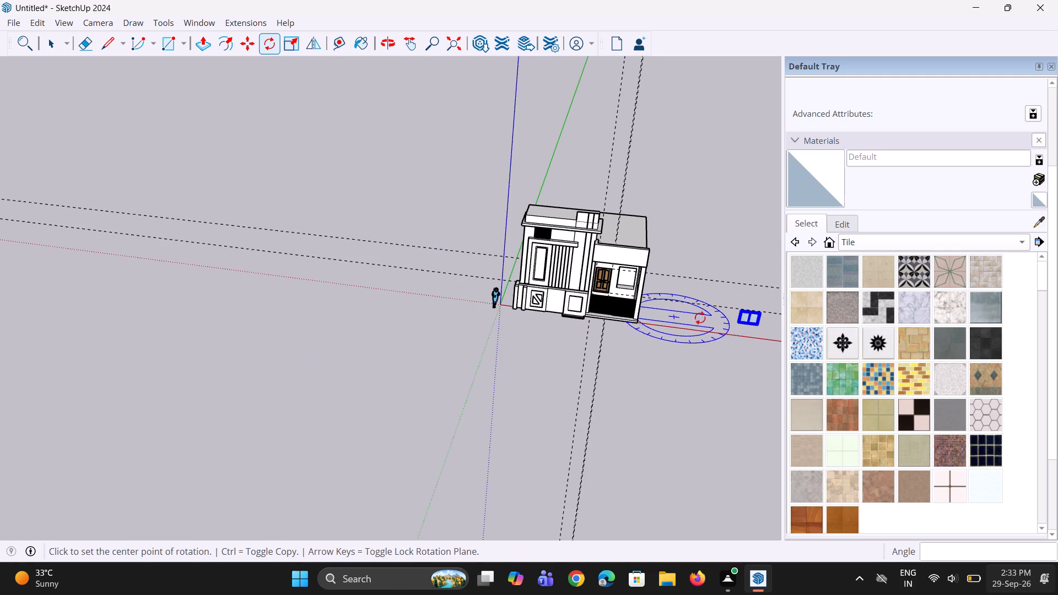
Move the window by its lower corner about 30' 5" to the lower corner of the back wall's window recess.
key(m)
scroll(721, 301, up, 7)
scroll(681, 288, down, 5)
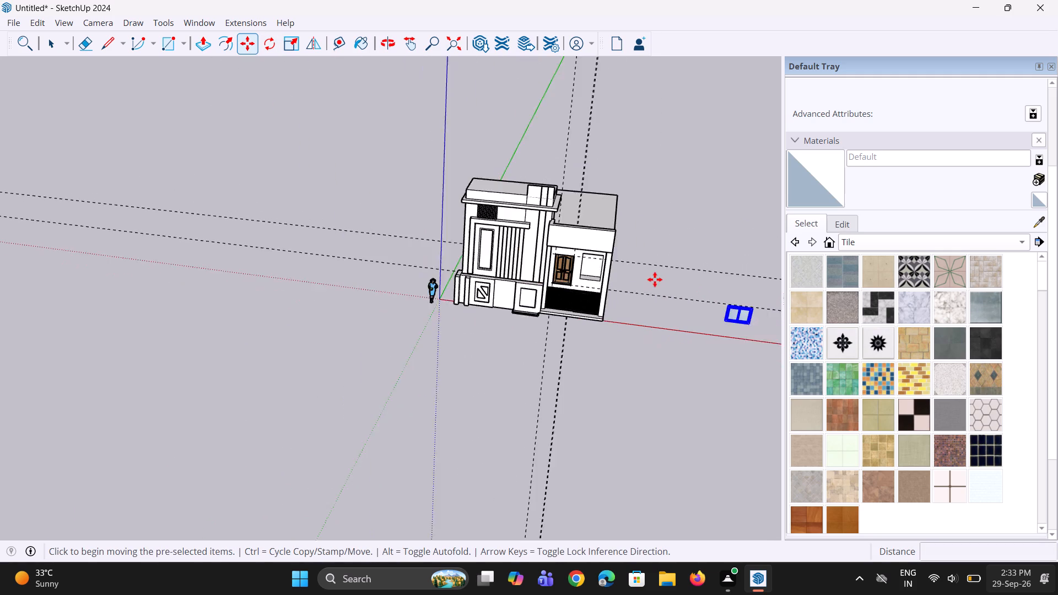
scroll(655, 279, down, 4)
scroll(700, 311, up, 3)
click(705, 309)
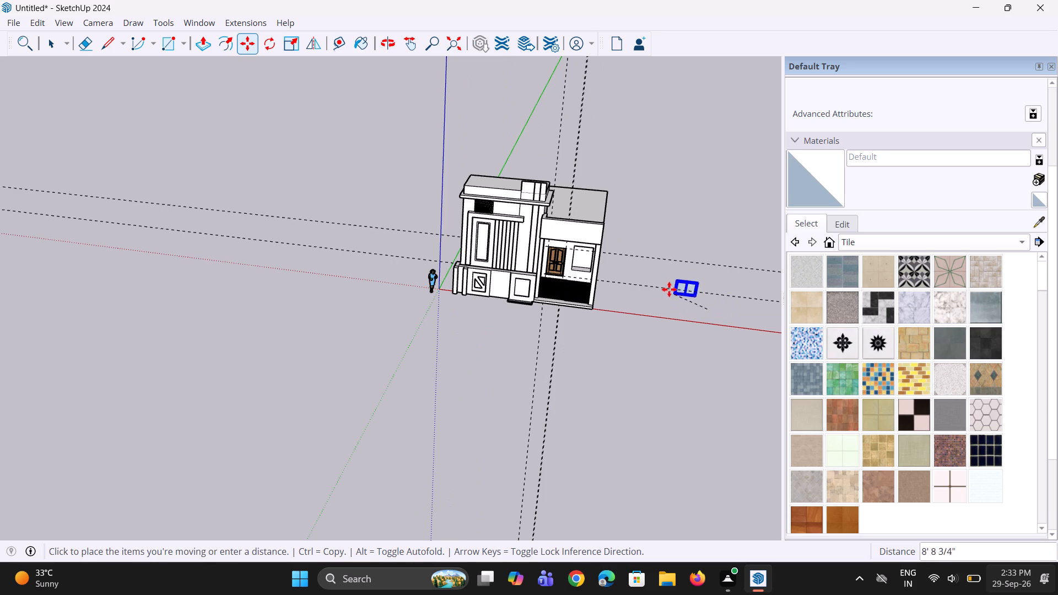
scroll(645, 284, up, 6)
scroll(505, 267, up, 3)
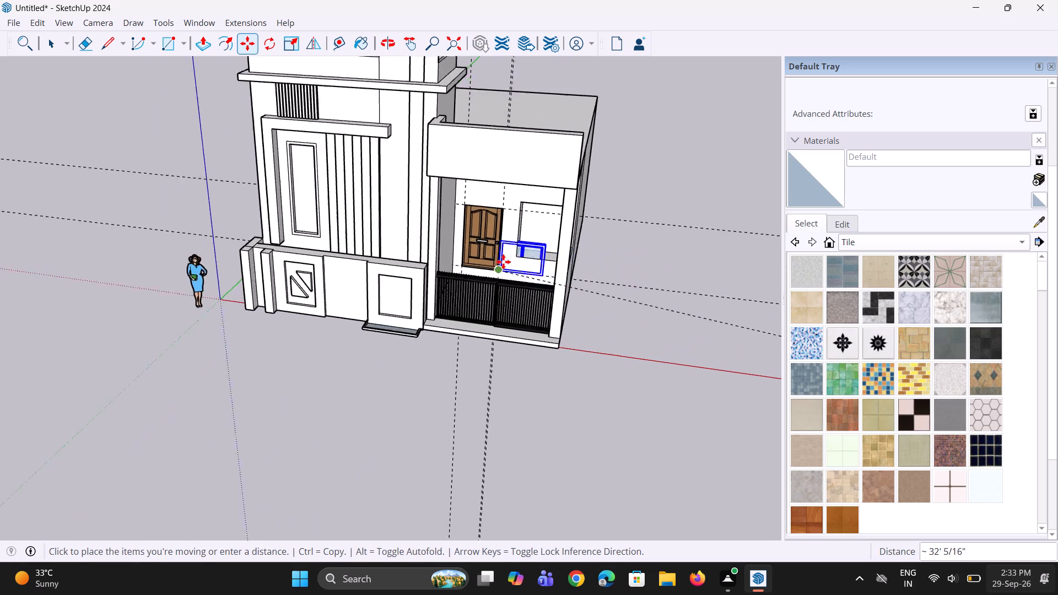
scroll(506, 257, up, 8)
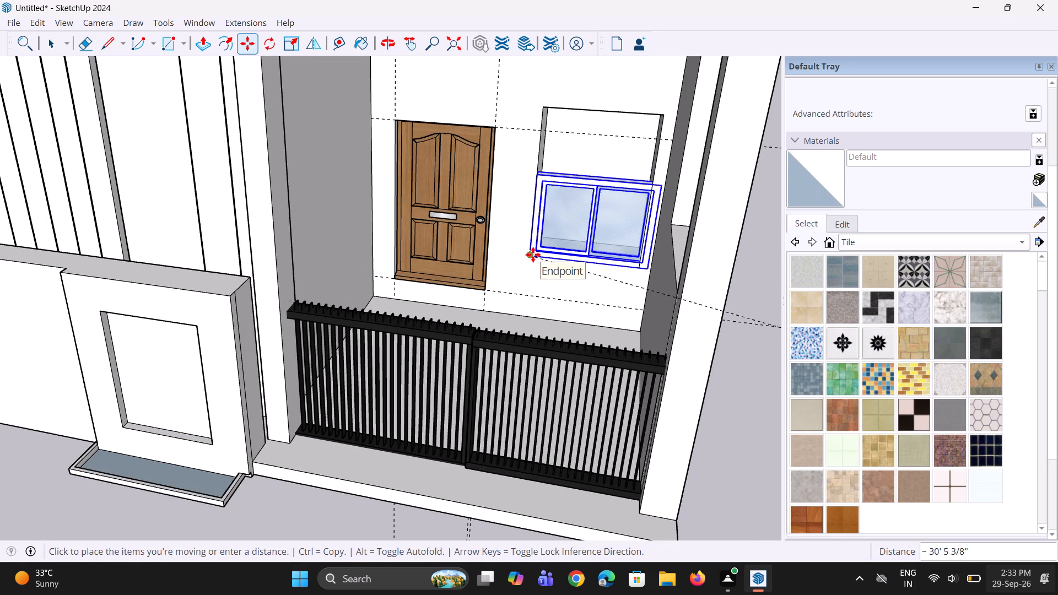
click(533, 255)
Scale the window along red and green by factors of about 2.00 and 0.89.
middle_drag(588, 230, 580, 226)
key(s)
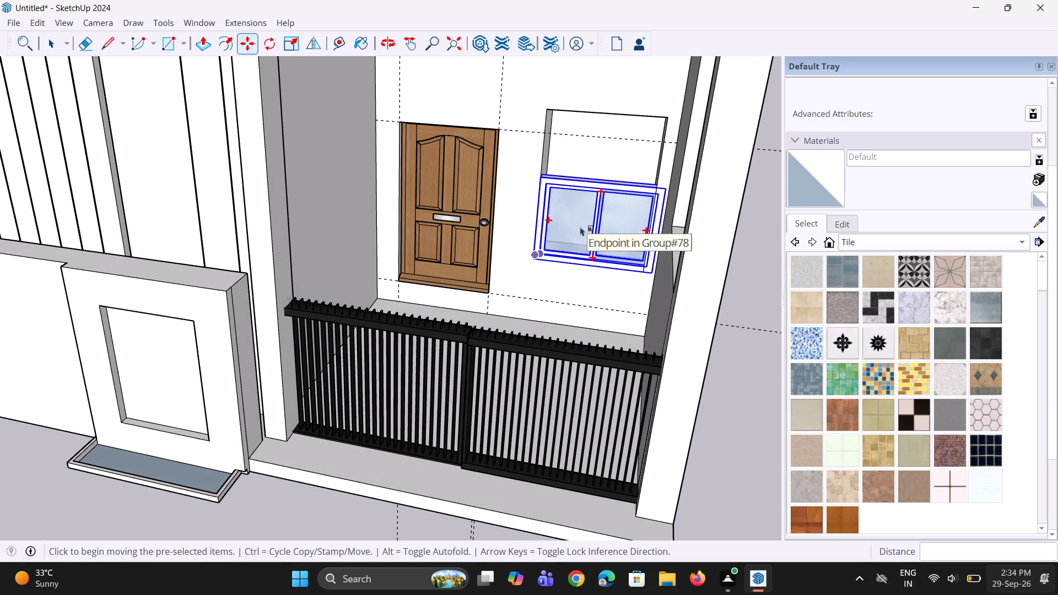
middle_drag(557, 245, 576, 248)
scroll(629, 218, up, 3)
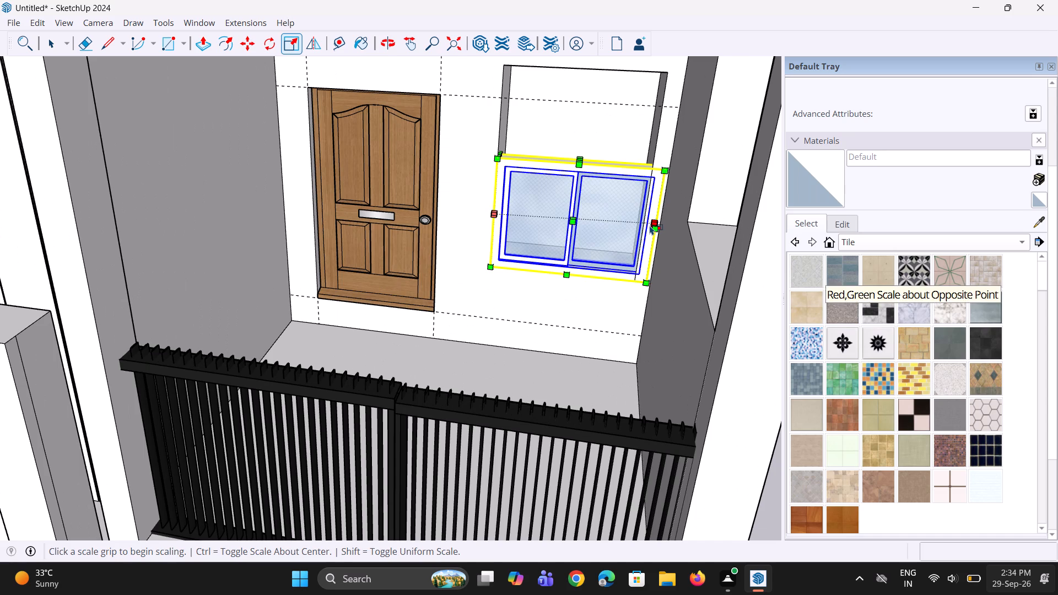
click(650, 225)
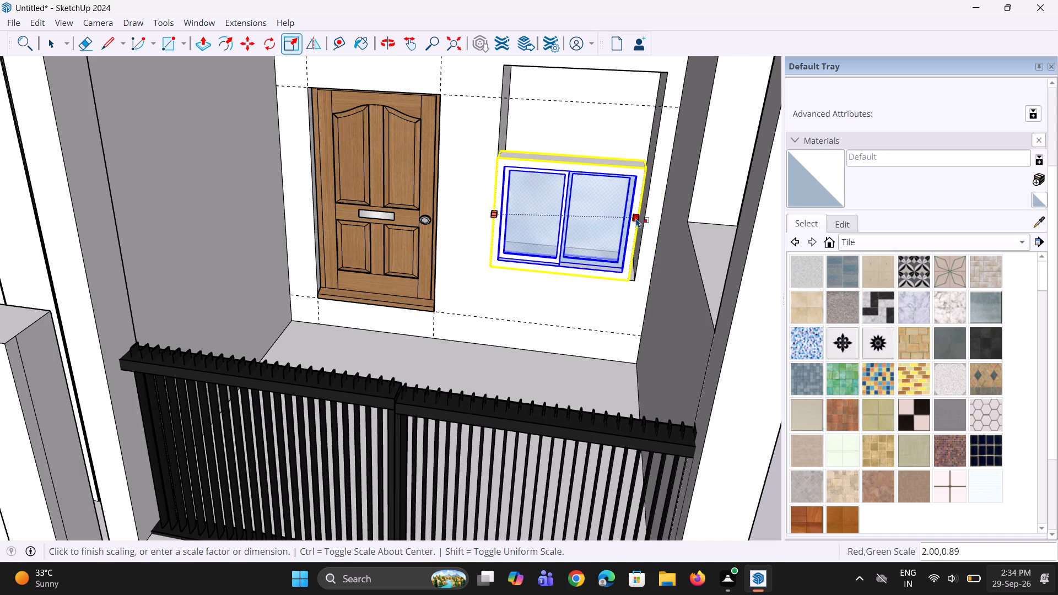
click(634, 217)
Scale the window's width along green by a factor of about 1.05 to meet the recess's side edge.
scroll(637, 223, up, 4)
middle_drag(649, 229, 618, 220)
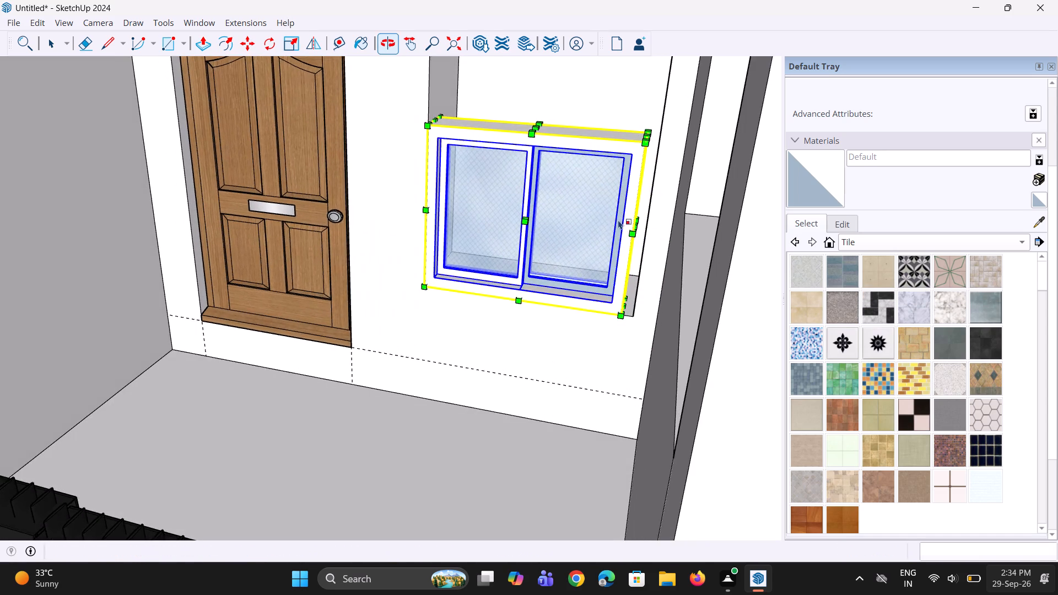
scroll(631, 223, up, 6)
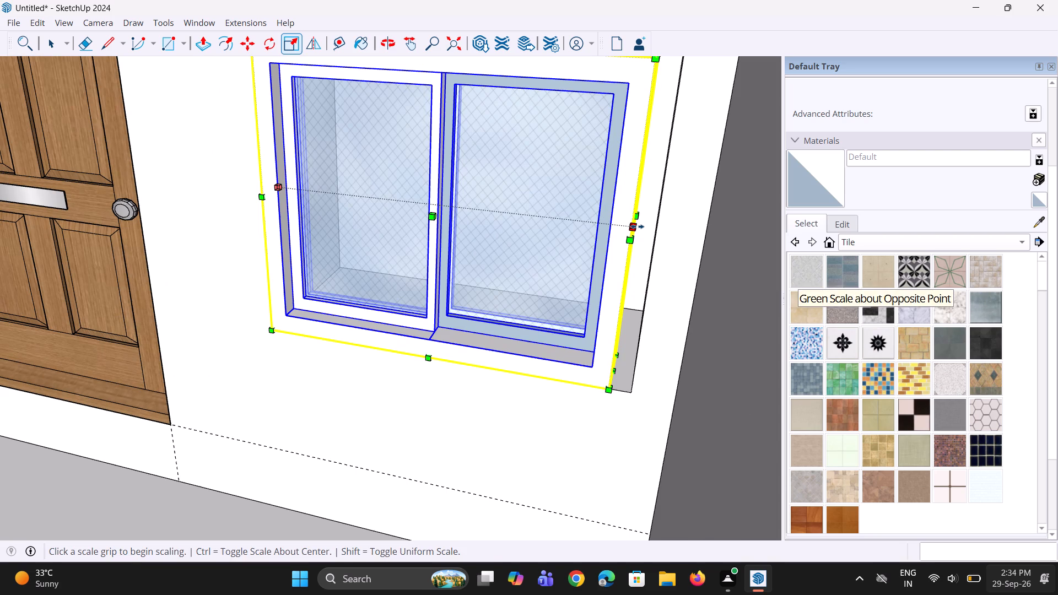
click(637, 226)
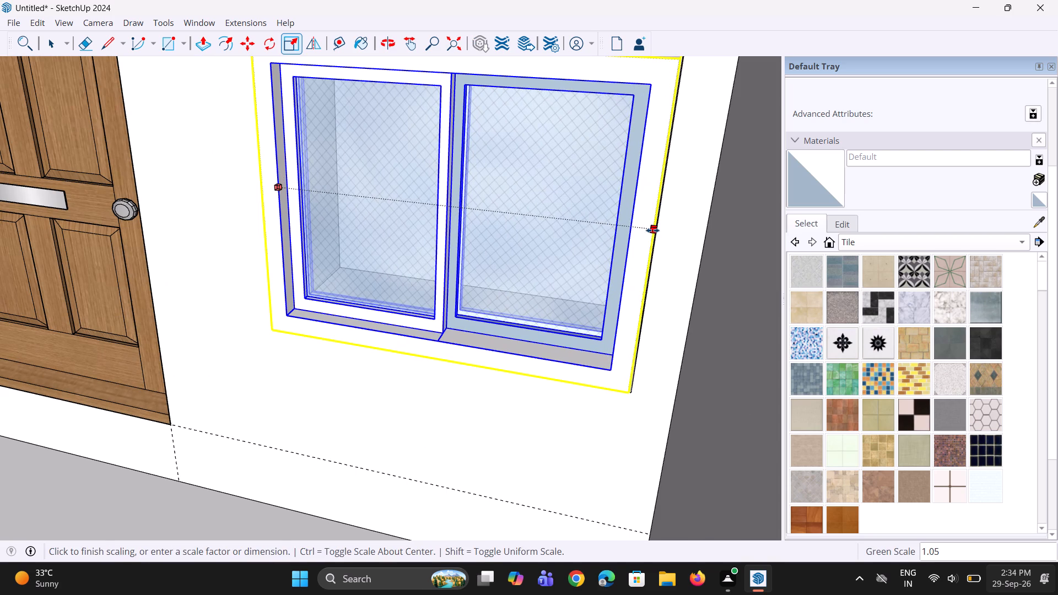
click(653, 230)
Scale the window's height along blue until it reaches the top edge of the back wall's window recess.
scroll(530, 270, down, 4)
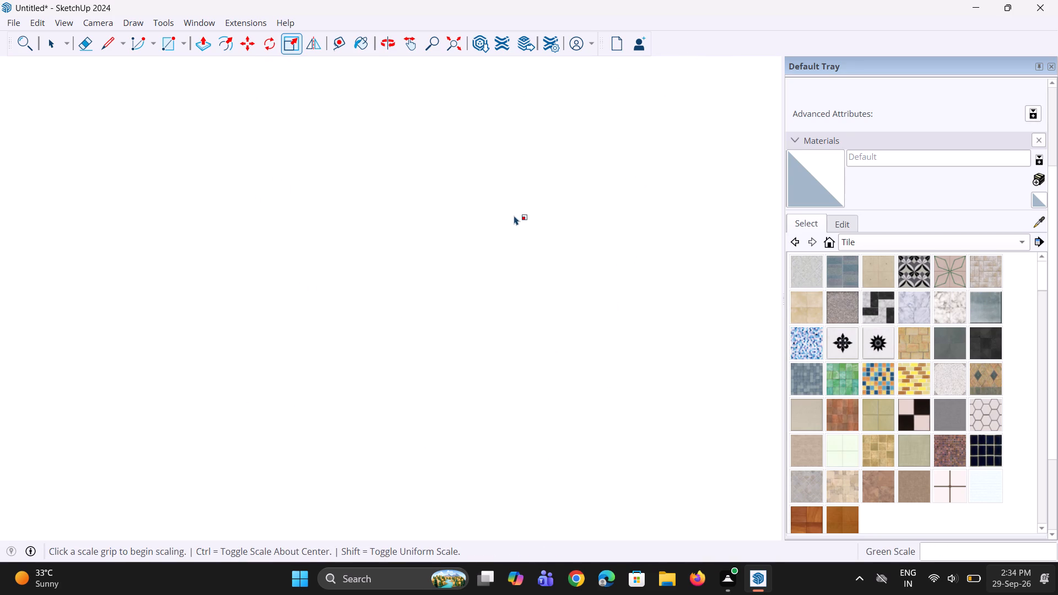
scroll(514, 215, down, 6)
click(449, 46)
middle_drag(553, 336, 563, 331)
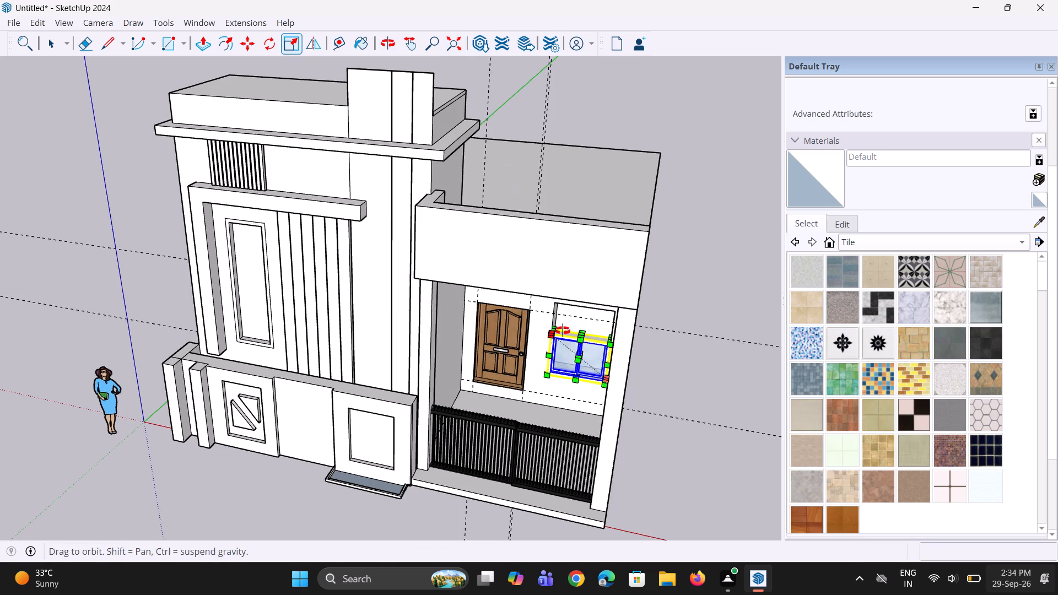
middle_drag(563, 331, 590, 297)
scroll(582, 345, up, 13)
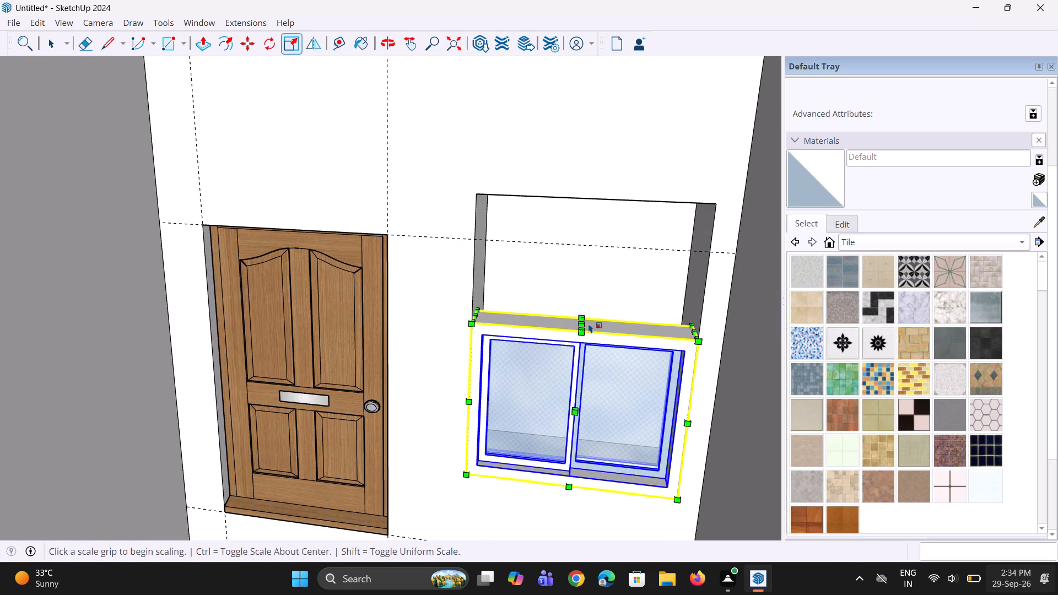
click(584, 323)
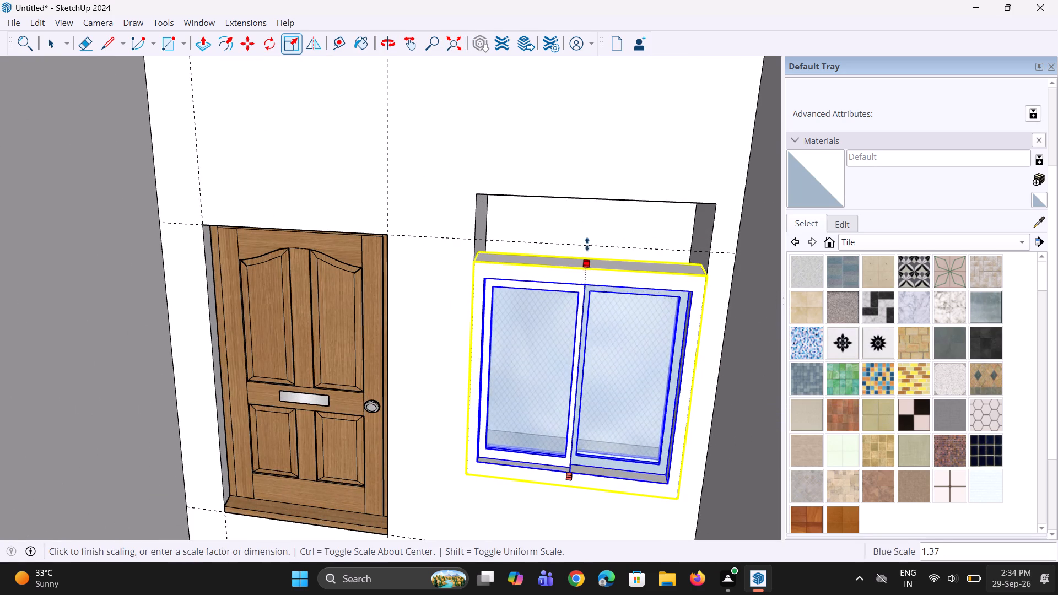
click(579, 199)
middle_drag(546, 375, 547, 375)
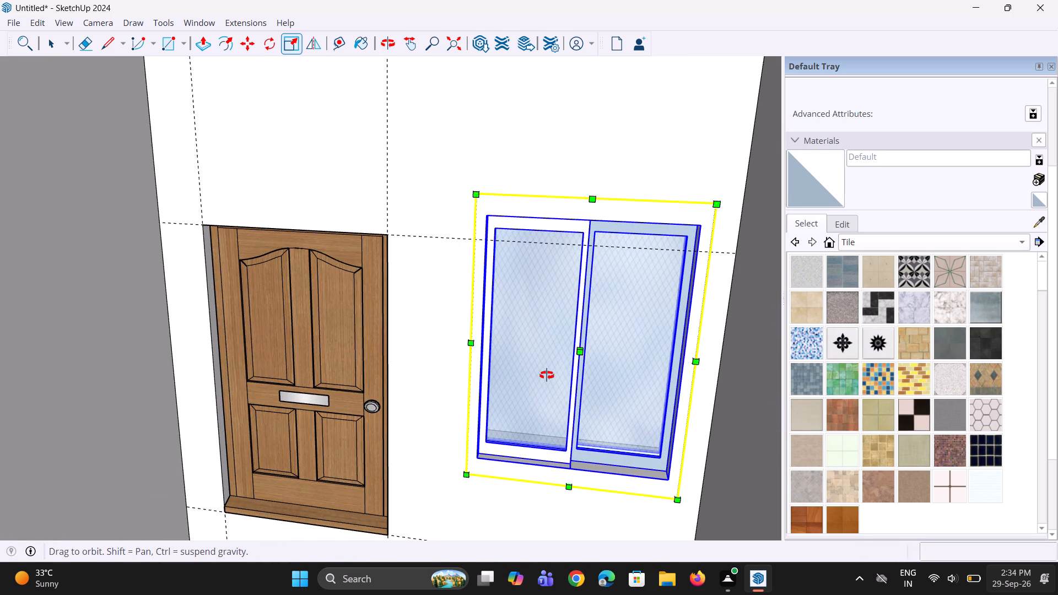
middle_drag(547, 375, 595, 329)
key(space)
key(space)
scroll(484, 336, down, 10)
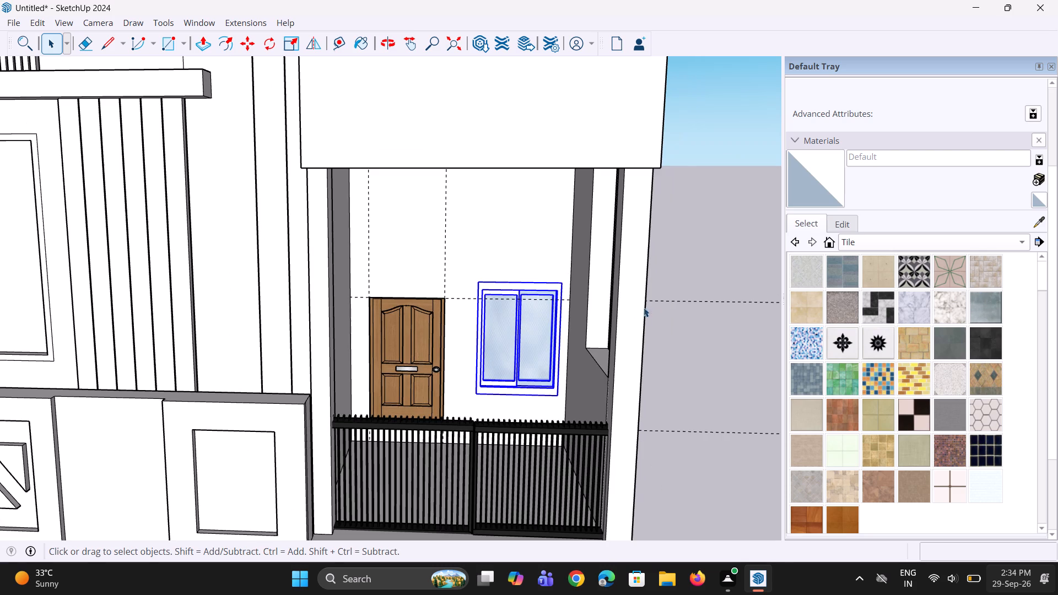
click(674, 323)
Open the window component for editing and paint its outer frame and both sash frames with Wood Square Tile 02.
click(511, 284)
click(511, 294)
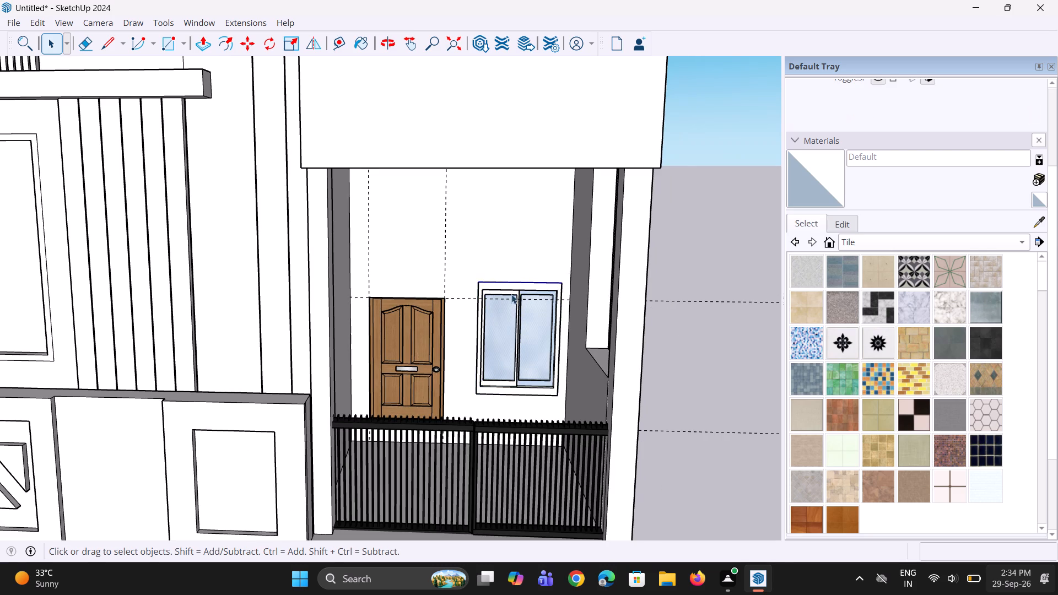
right_click(521, 286)
click(593, 85)
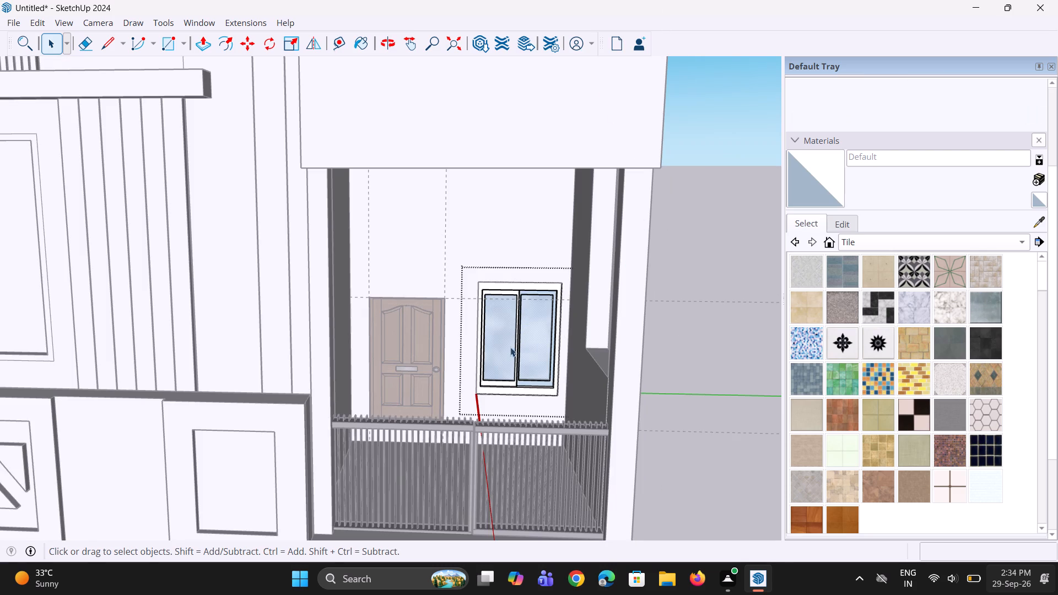
scroll(829, 452, down, 3)
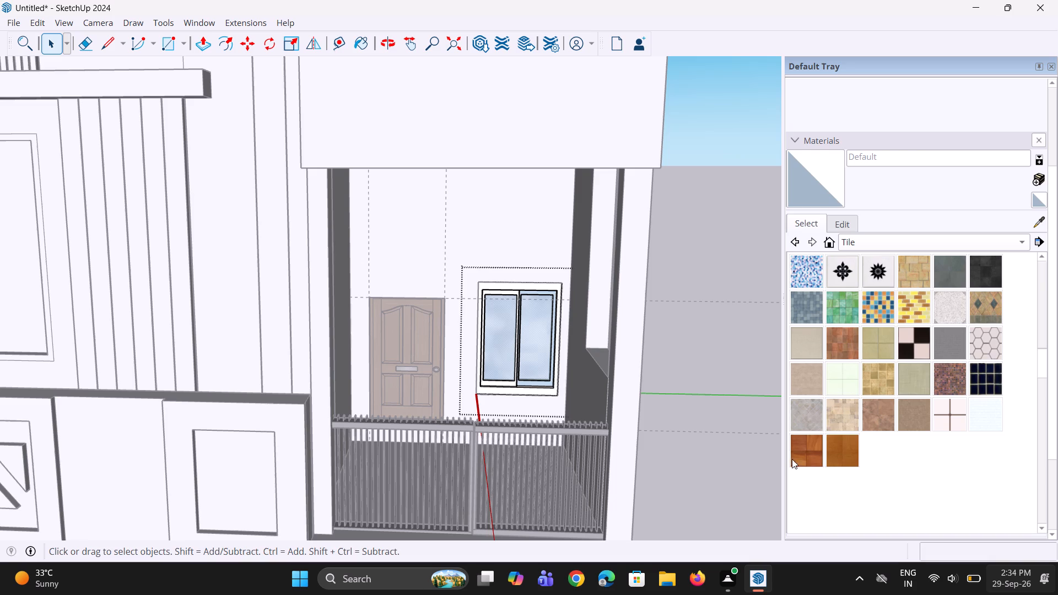
click(827, 454)
scroll(593, 354, up, 1)
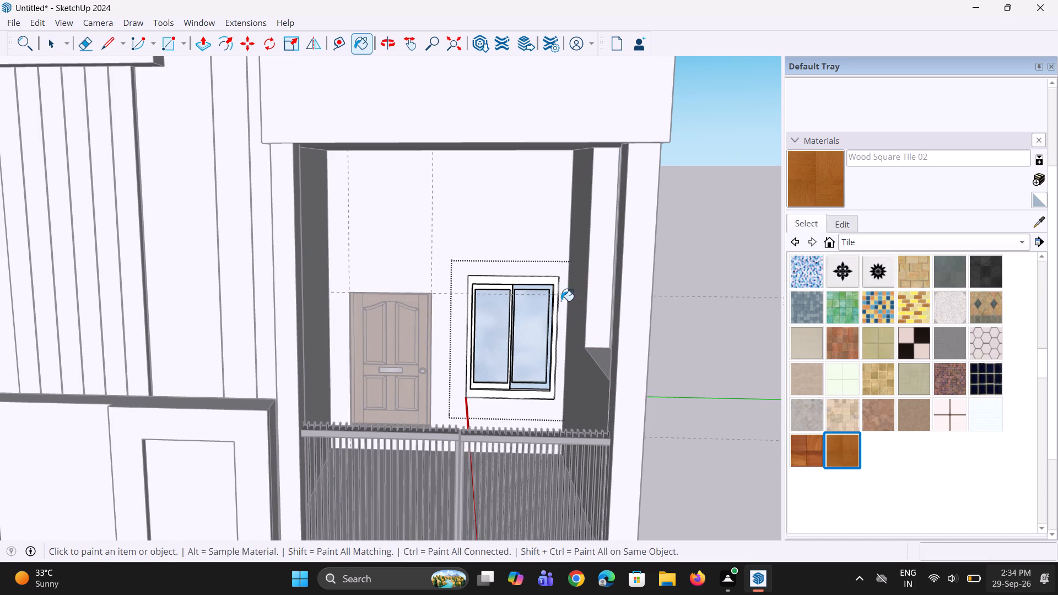
click(554, 286)
click(551, 284)
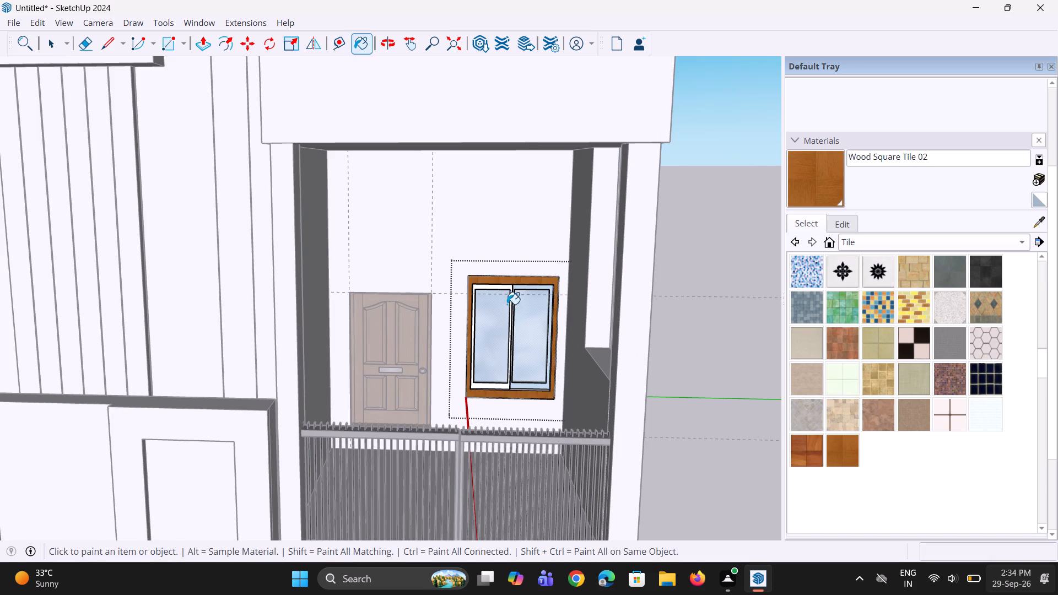
scroll(506, 293, up, 8)
click(511, 288)
double_click(543, 285)
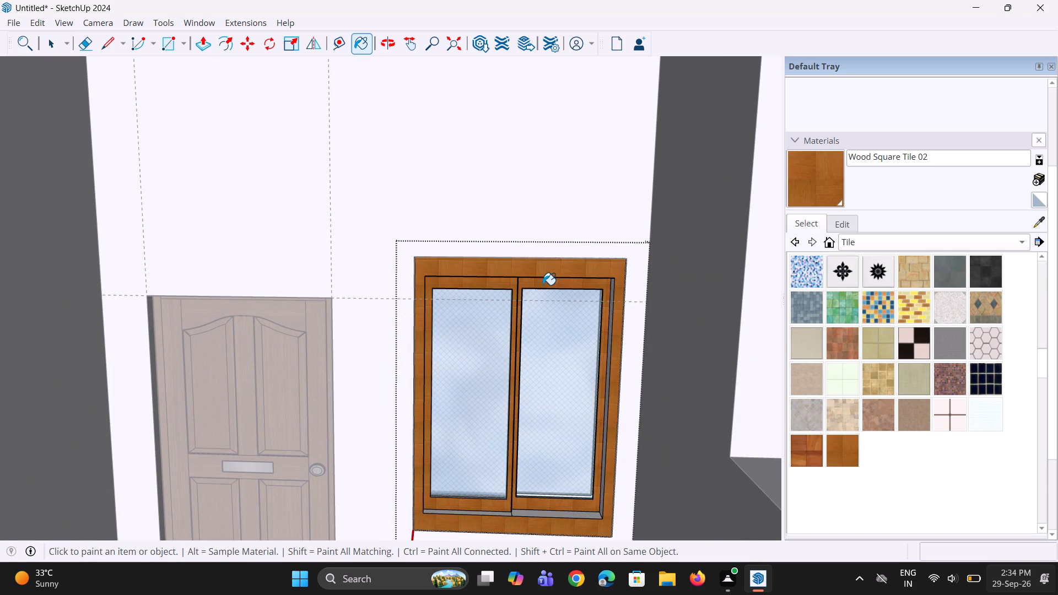
Paint the window frame's lower inner reveal below the right-hand sash with Wood Square Tile 02.
scroll(538, 360, down, 3)
scroll(555, 448, up, 3)
scroll(543, 499, up, 4)
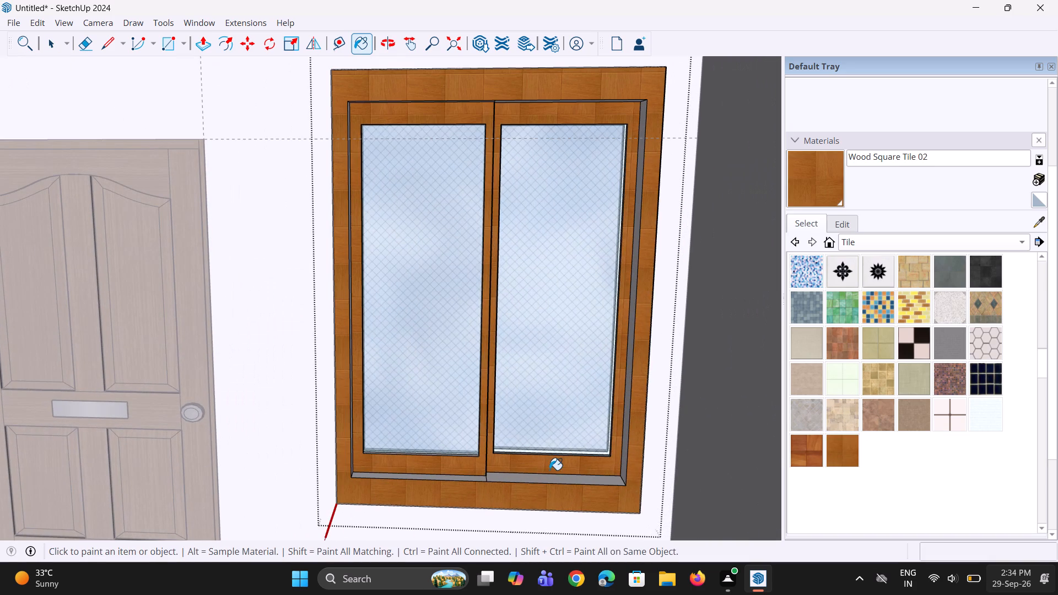
click(549, 478)
key(space)
key(space)
key(space)
key(space)
key(space)
key(space)
key(space)
key(space)
key(space)
key(space)
key(space)
key(space)
key(space)
key(space)
key(space)
key(space)
key(space)
key(space)
key(space)
key(space)
scroll(472, 484, up, 2)
click(444, 466)
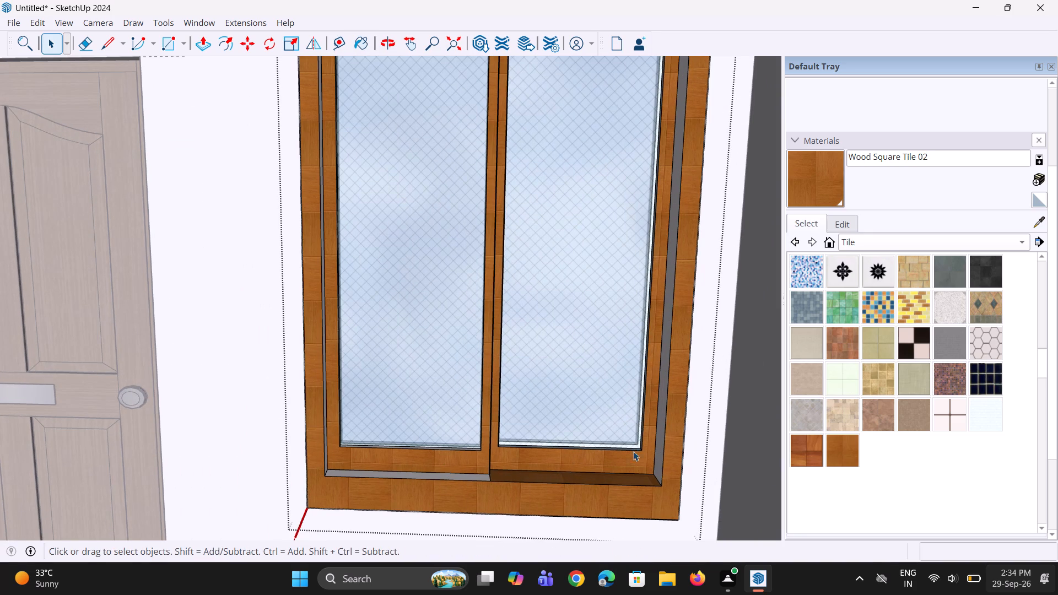
Paint the window frame's two side reveals and the lower reveal below the left-hand sash with Wood Square Tile 01.
scroll(675, 439, up, 2)
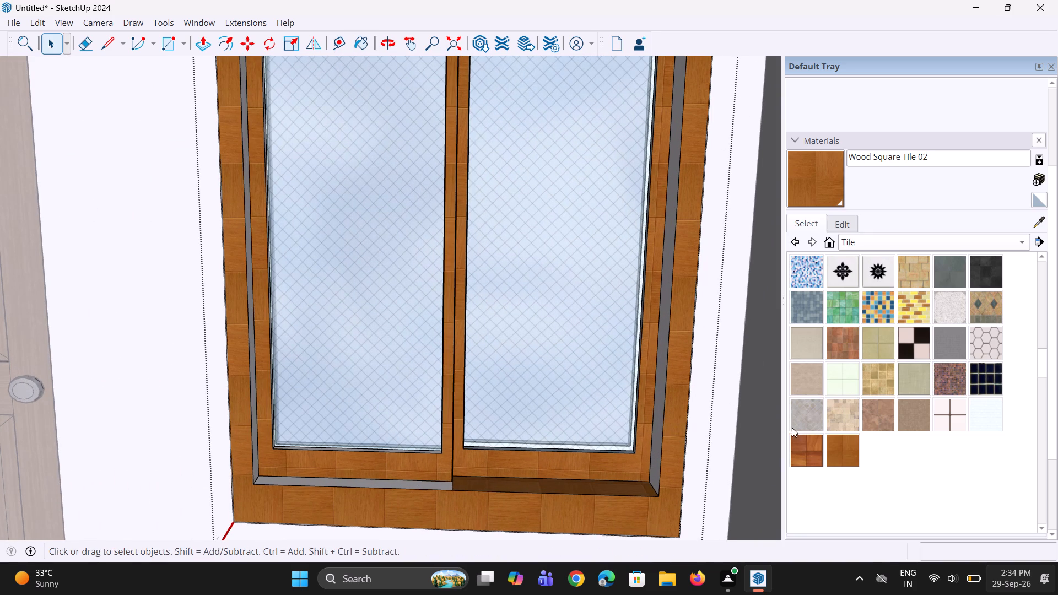
click(788, 450)
click(801, 456)
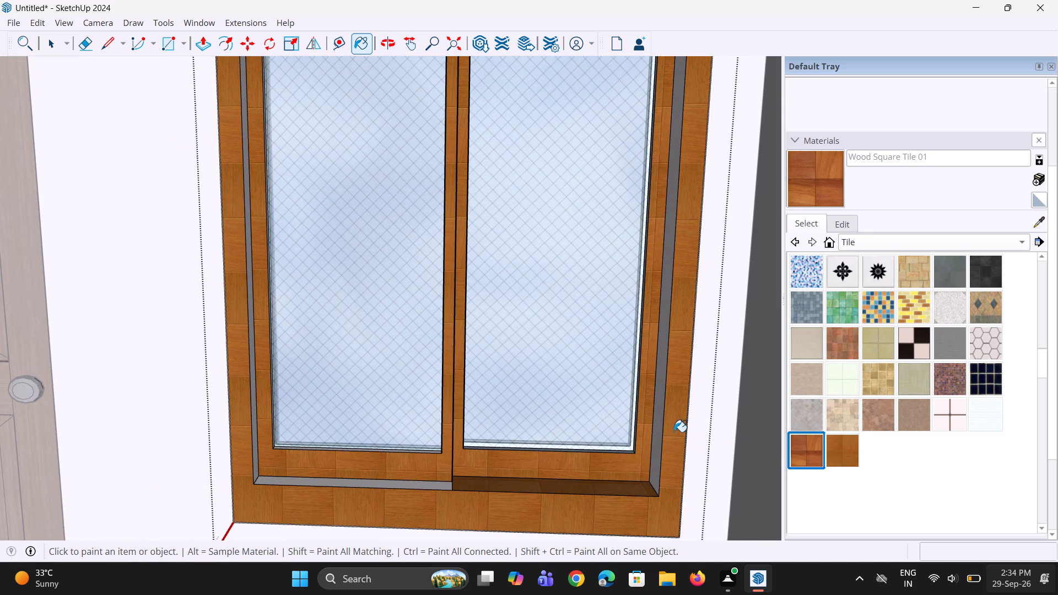
click(659, 423)
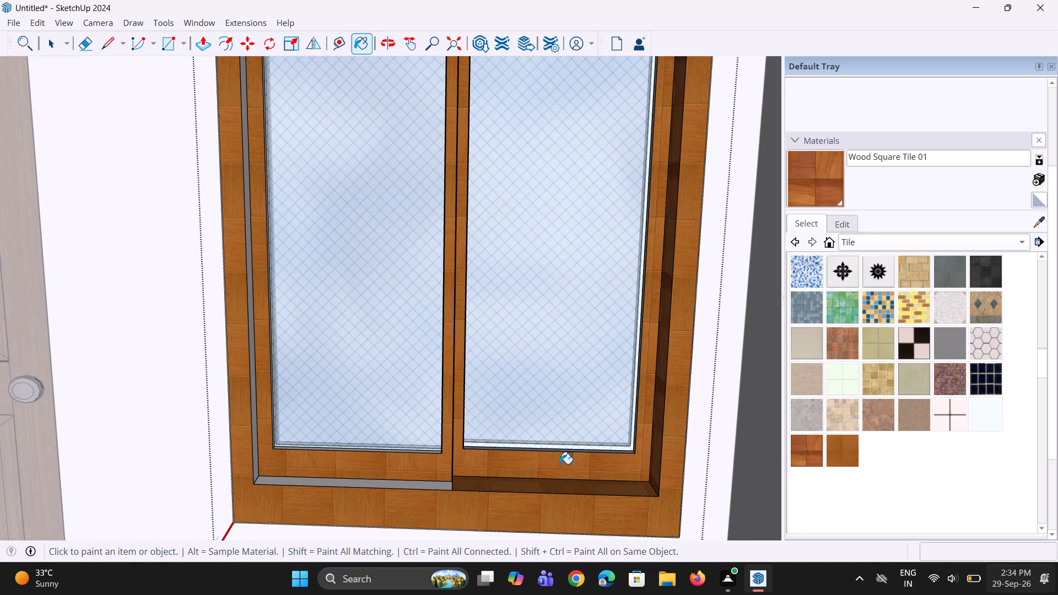
click(438, 486)
scroll(276, 457, up, 2)
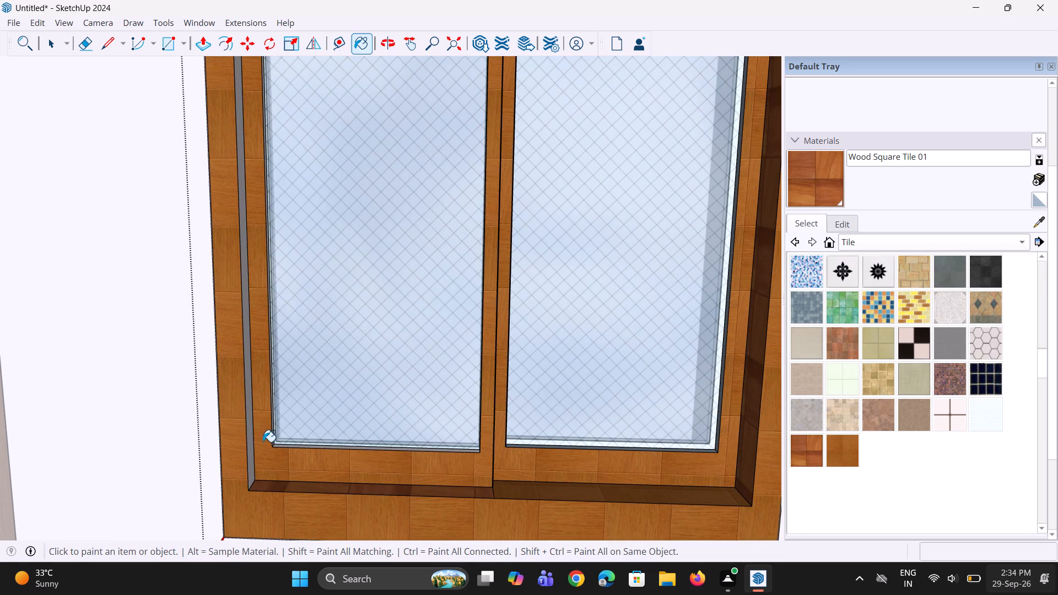
click(253, 438)
scroll(296, 496, down, 7)
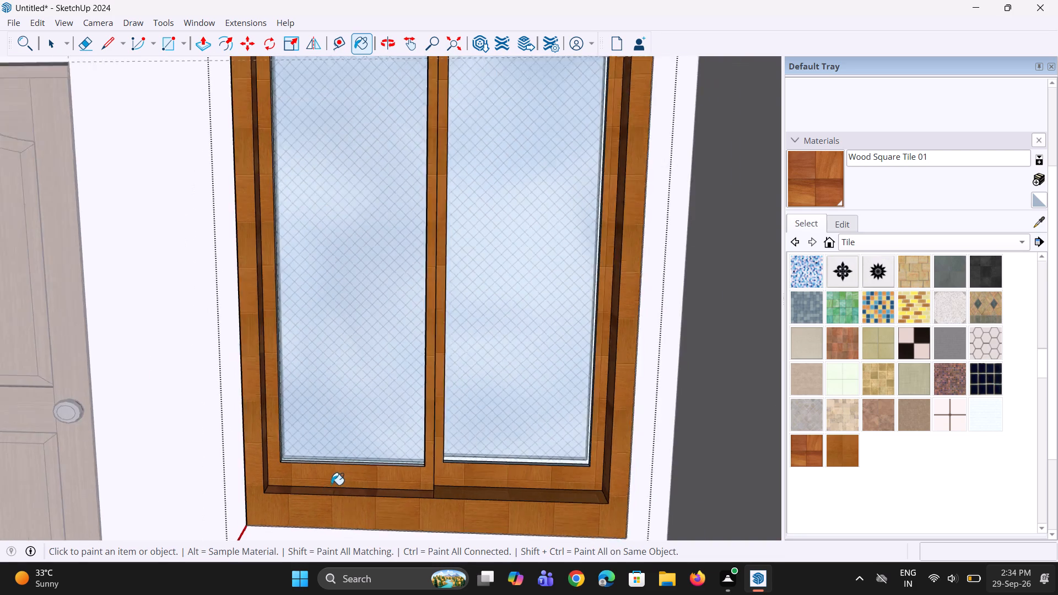
Paint both upper inner reveals of the window frame with Wood Square Tile 01 and close the window component.
scroll(331, 485, down, 1)
middle_drag(409, 244, 548, 176)
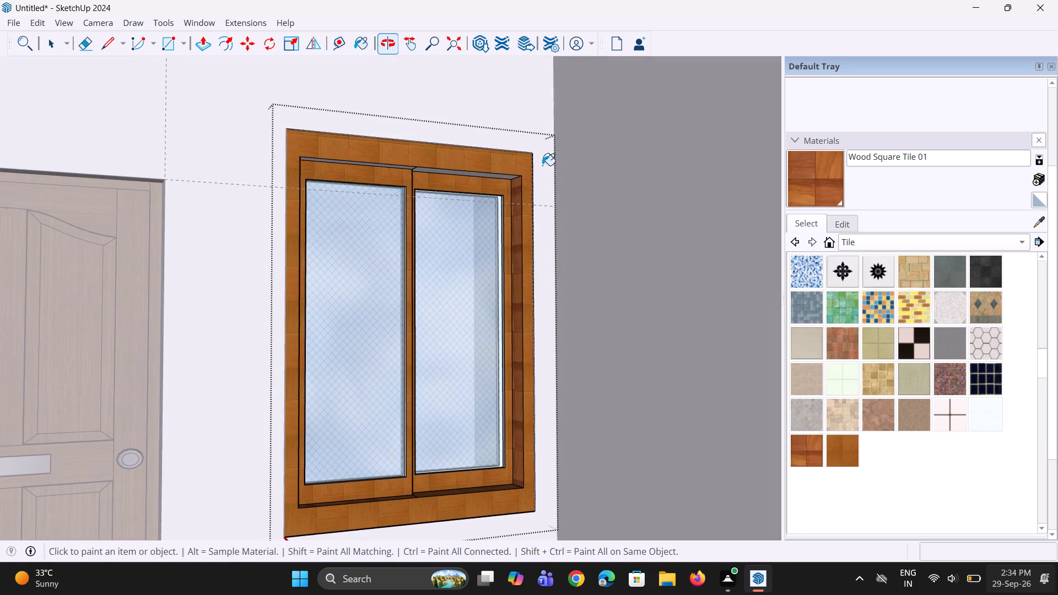
scroll(522, 185, up, 6)
click(503, 169)
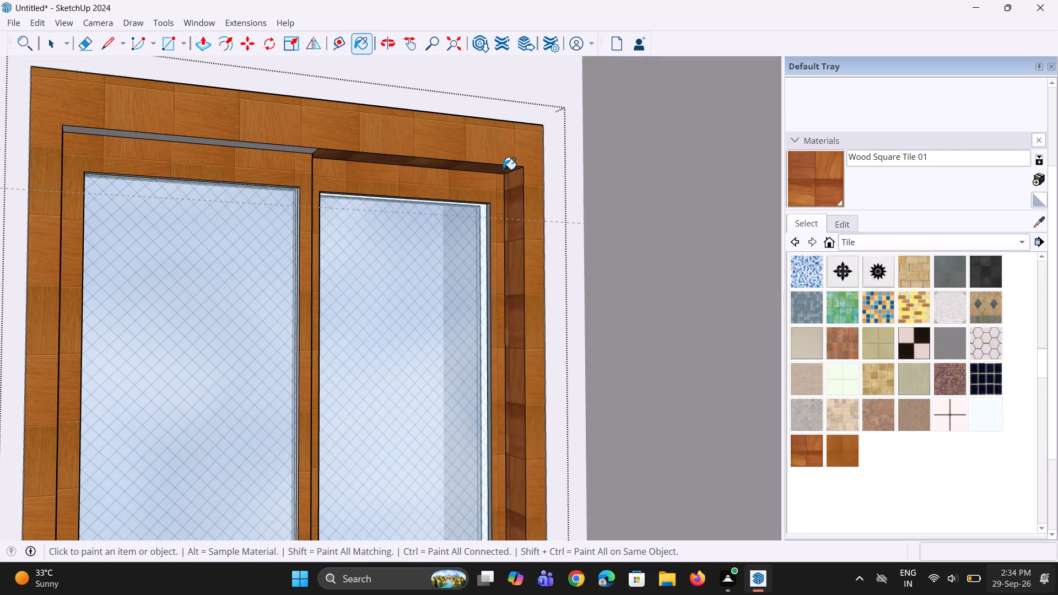
scroll(290, 150, up, 2)
click(290, 150)
scroll(327, 221, down, 4)
middle_drag(358, 266, 191, 293)
scroll(197, 293, down, 5)
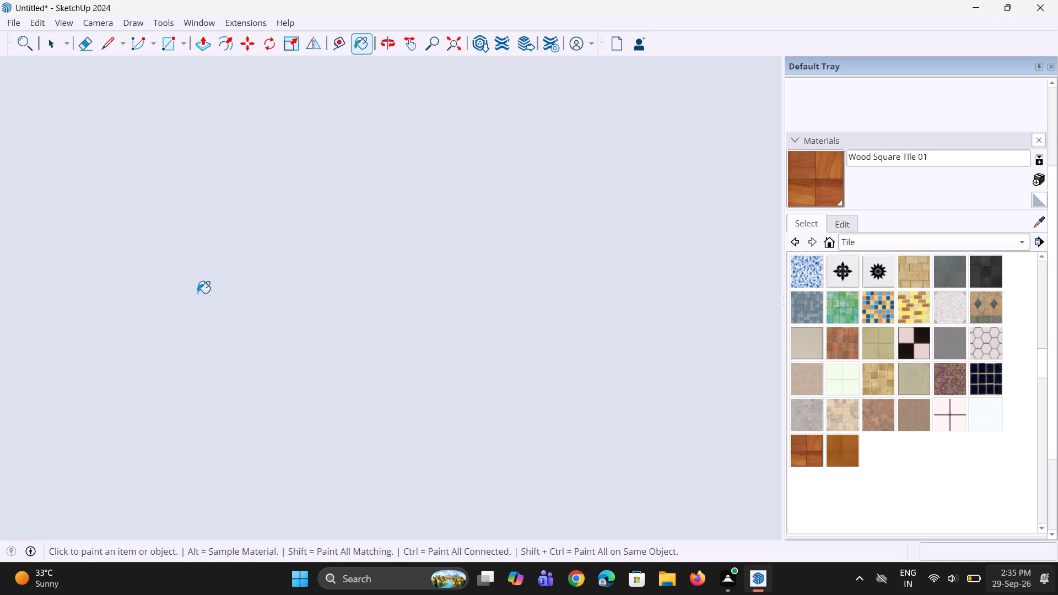
key(space)
key(space)
click(462, 48)
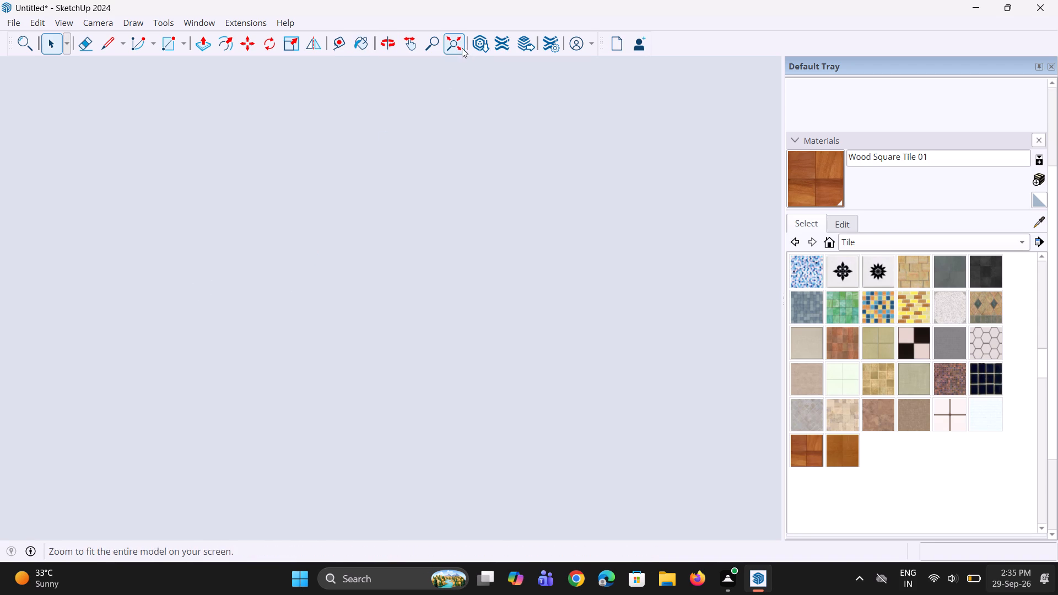
middle_drag(458, 454, 485, 443)
double_click(757, 410)
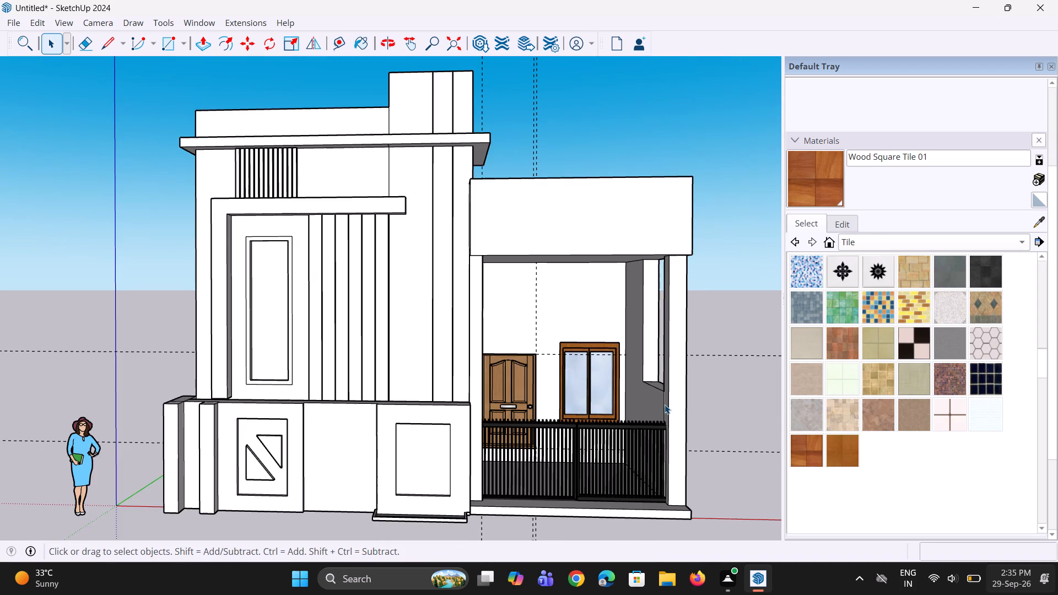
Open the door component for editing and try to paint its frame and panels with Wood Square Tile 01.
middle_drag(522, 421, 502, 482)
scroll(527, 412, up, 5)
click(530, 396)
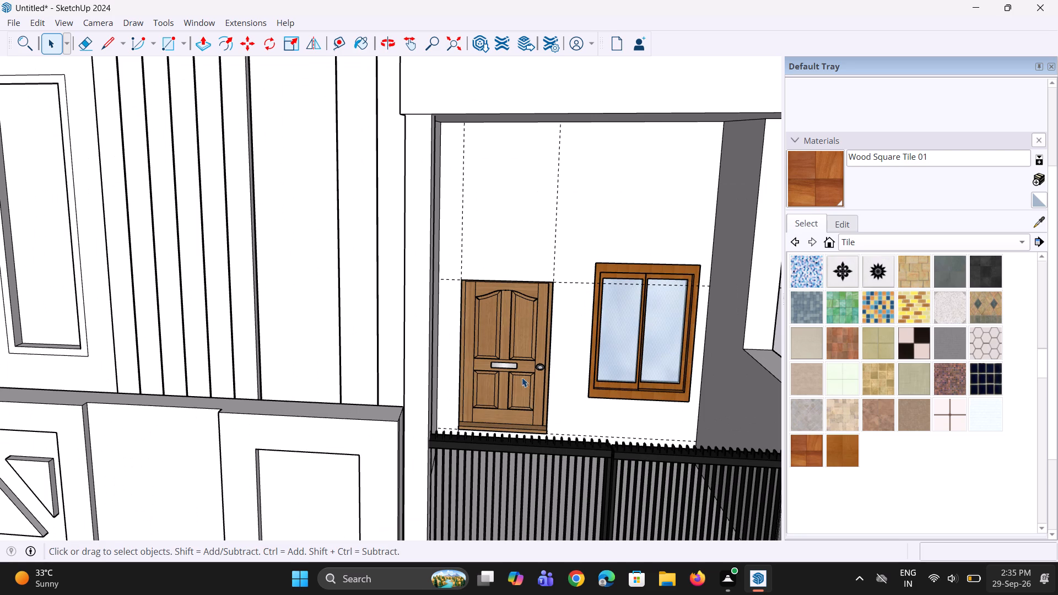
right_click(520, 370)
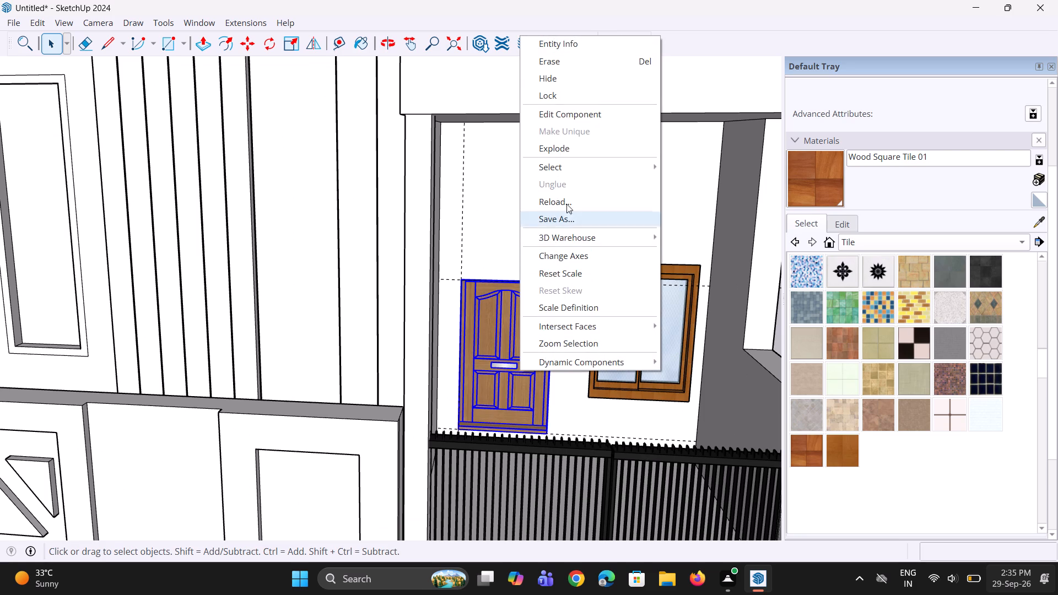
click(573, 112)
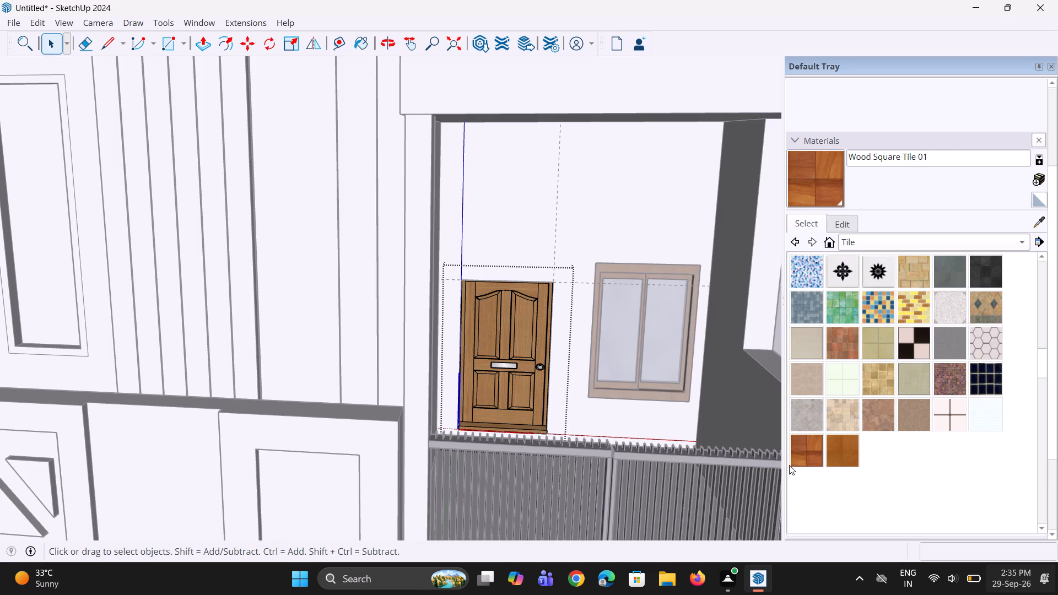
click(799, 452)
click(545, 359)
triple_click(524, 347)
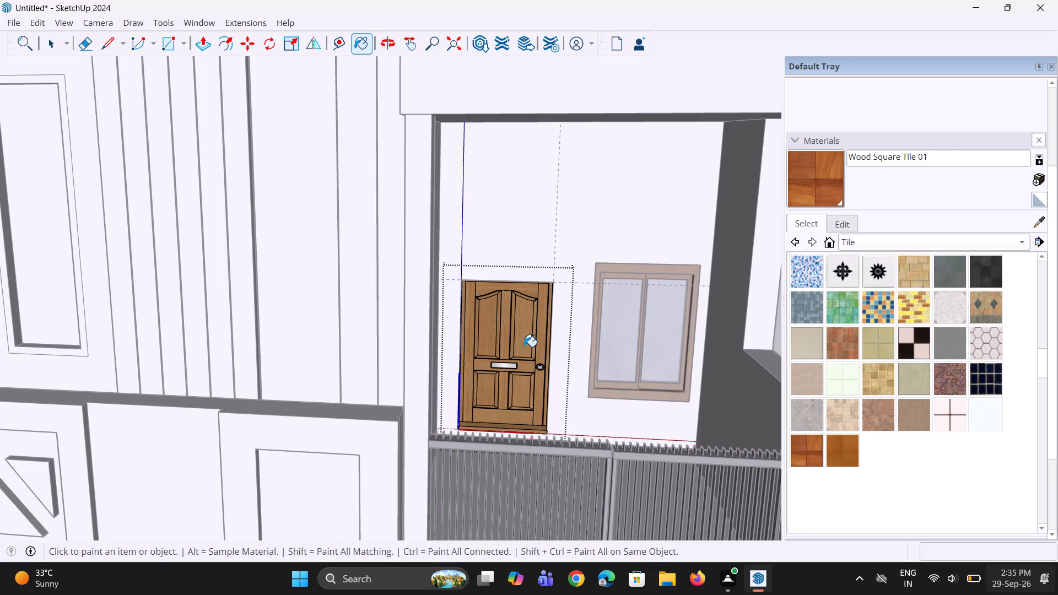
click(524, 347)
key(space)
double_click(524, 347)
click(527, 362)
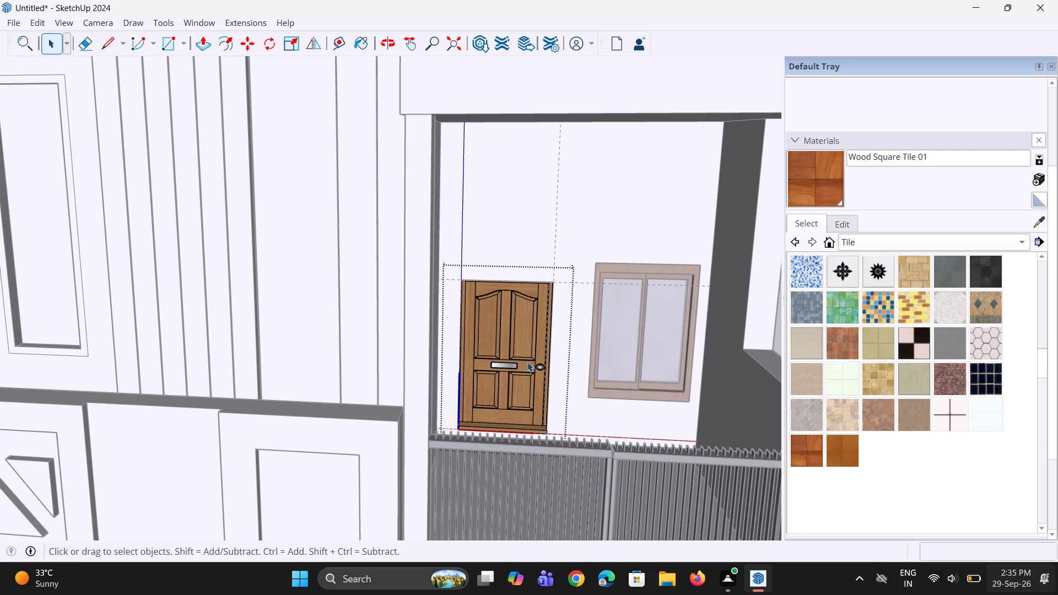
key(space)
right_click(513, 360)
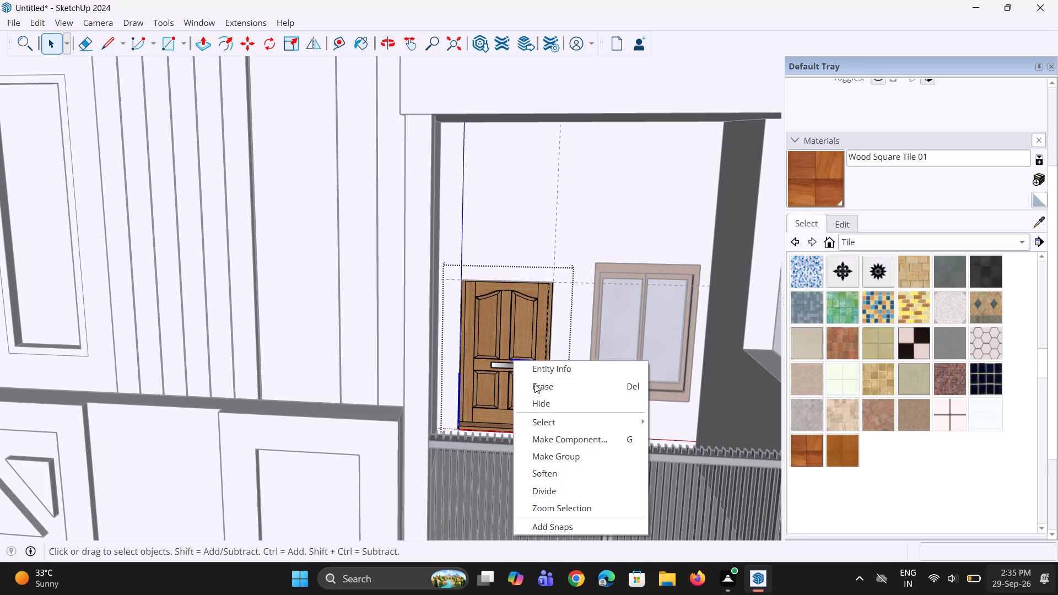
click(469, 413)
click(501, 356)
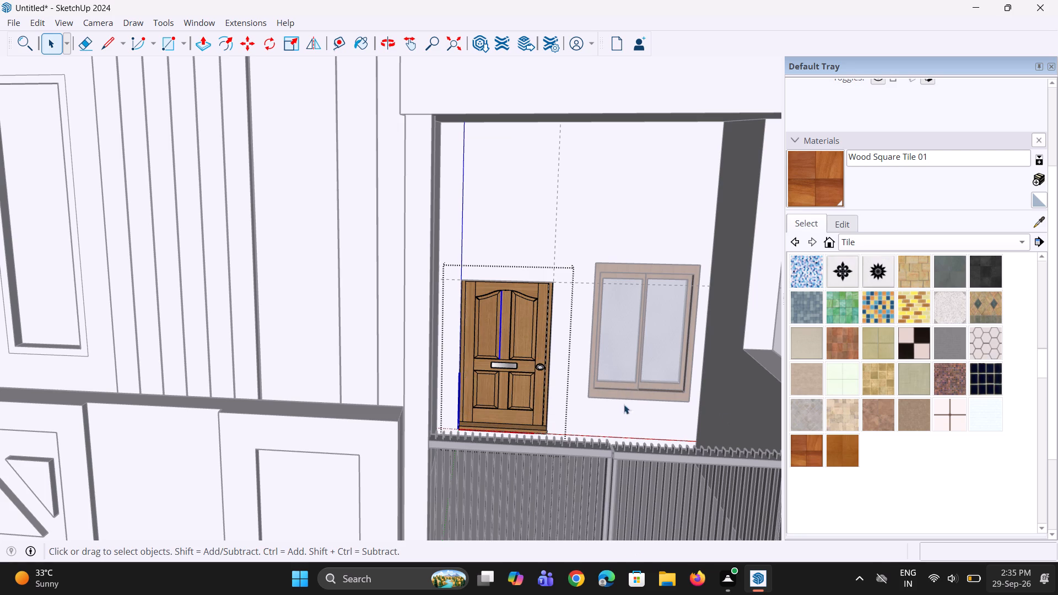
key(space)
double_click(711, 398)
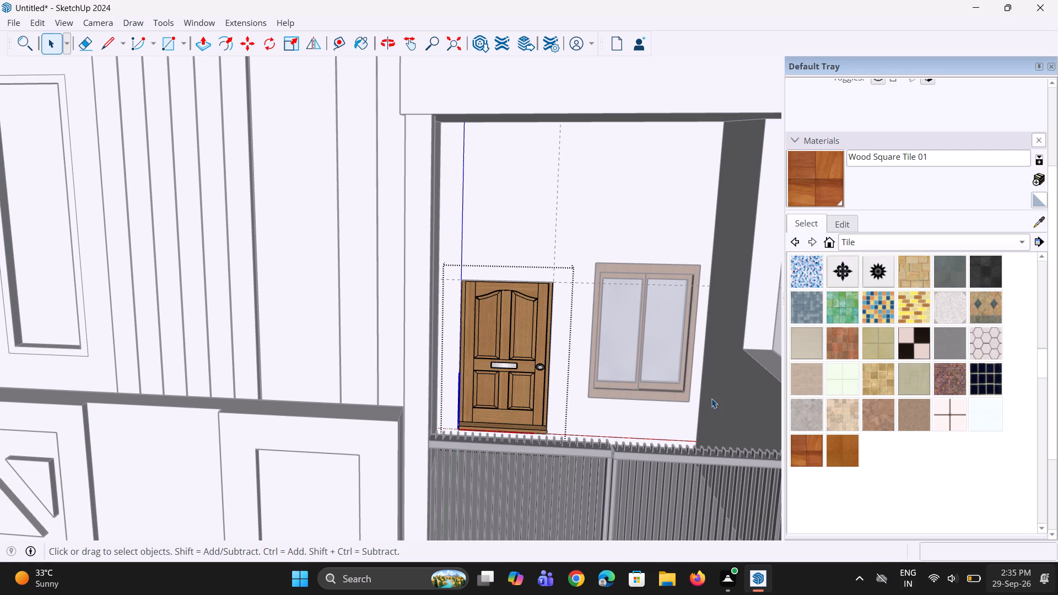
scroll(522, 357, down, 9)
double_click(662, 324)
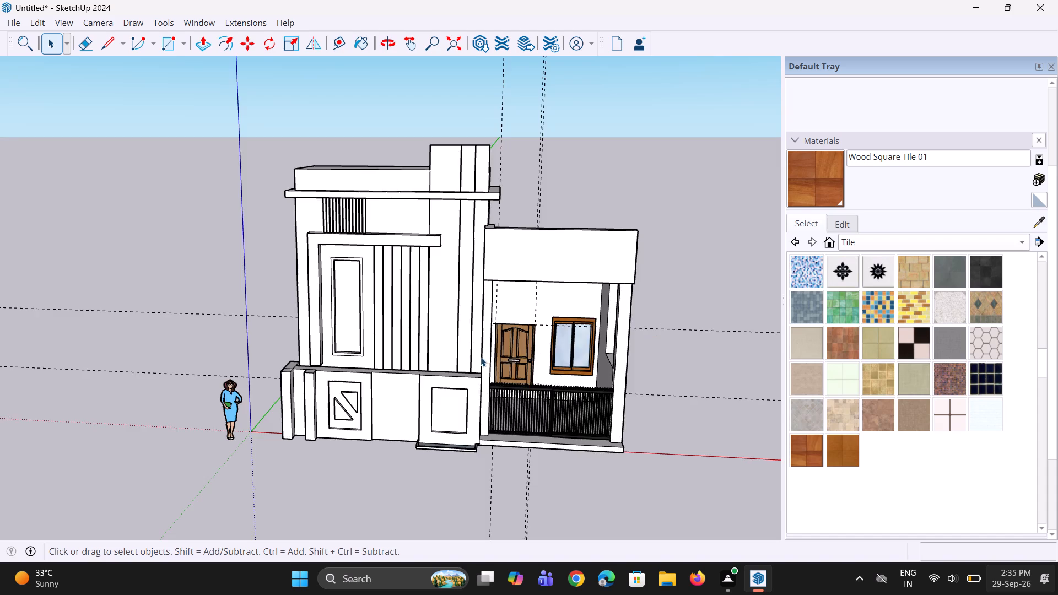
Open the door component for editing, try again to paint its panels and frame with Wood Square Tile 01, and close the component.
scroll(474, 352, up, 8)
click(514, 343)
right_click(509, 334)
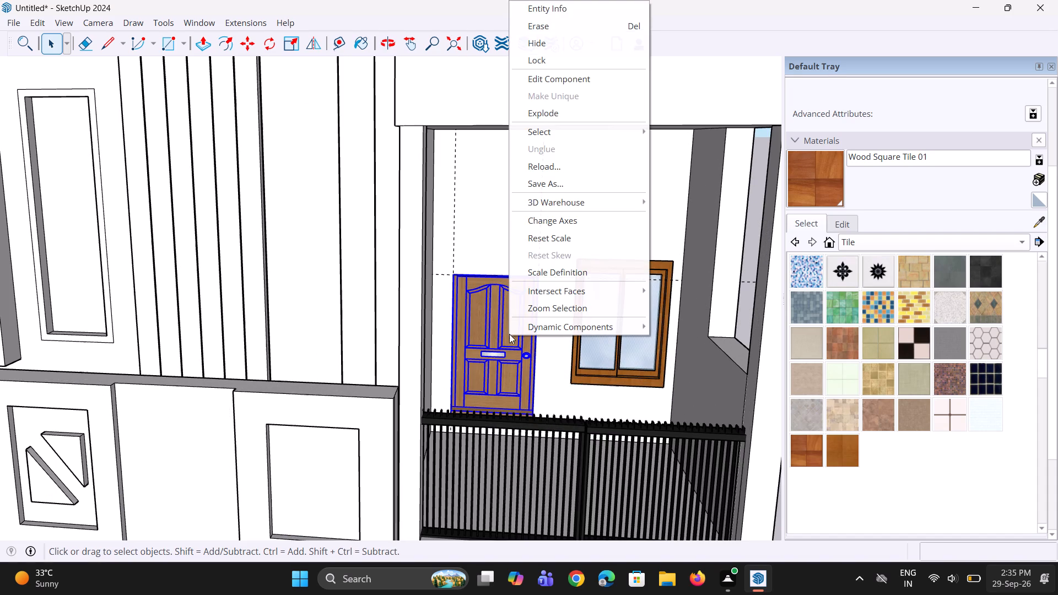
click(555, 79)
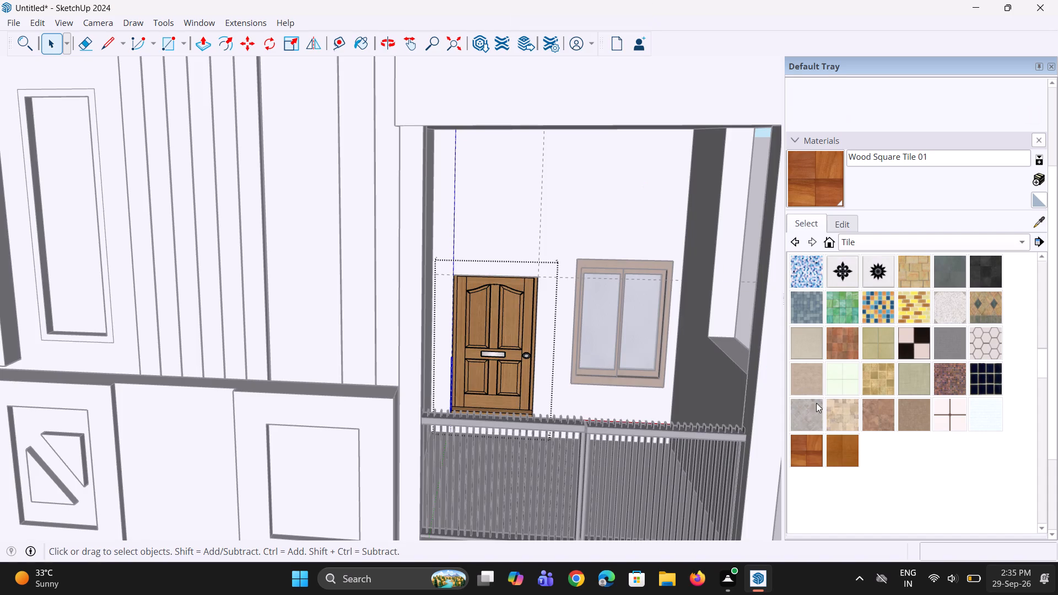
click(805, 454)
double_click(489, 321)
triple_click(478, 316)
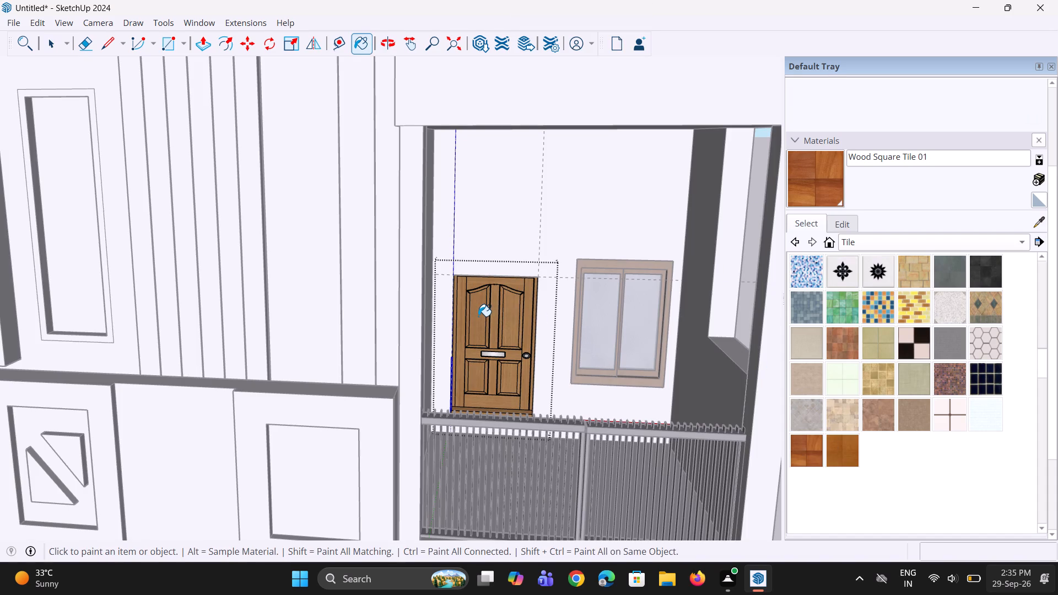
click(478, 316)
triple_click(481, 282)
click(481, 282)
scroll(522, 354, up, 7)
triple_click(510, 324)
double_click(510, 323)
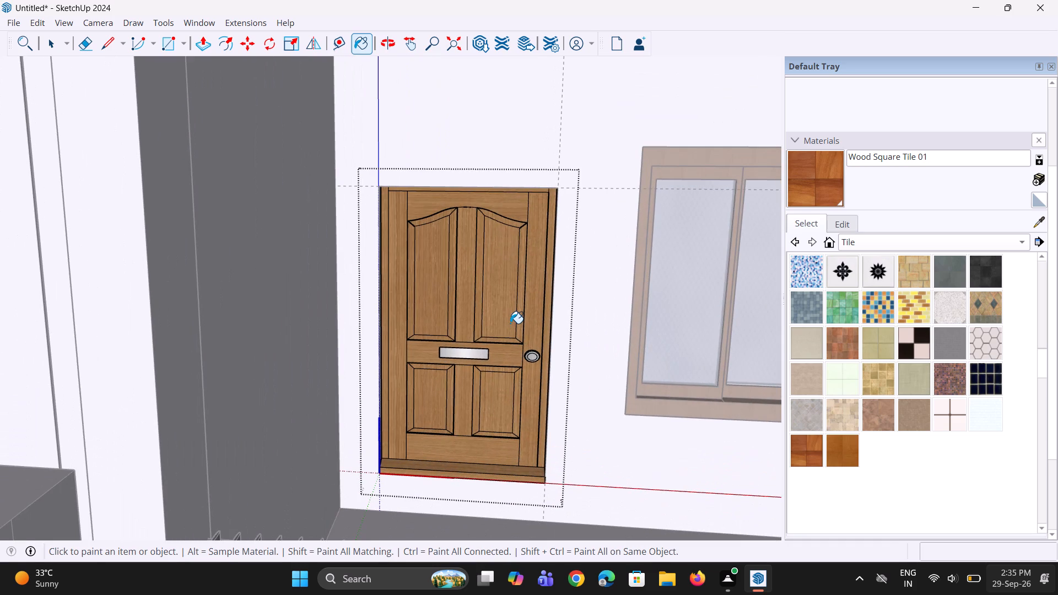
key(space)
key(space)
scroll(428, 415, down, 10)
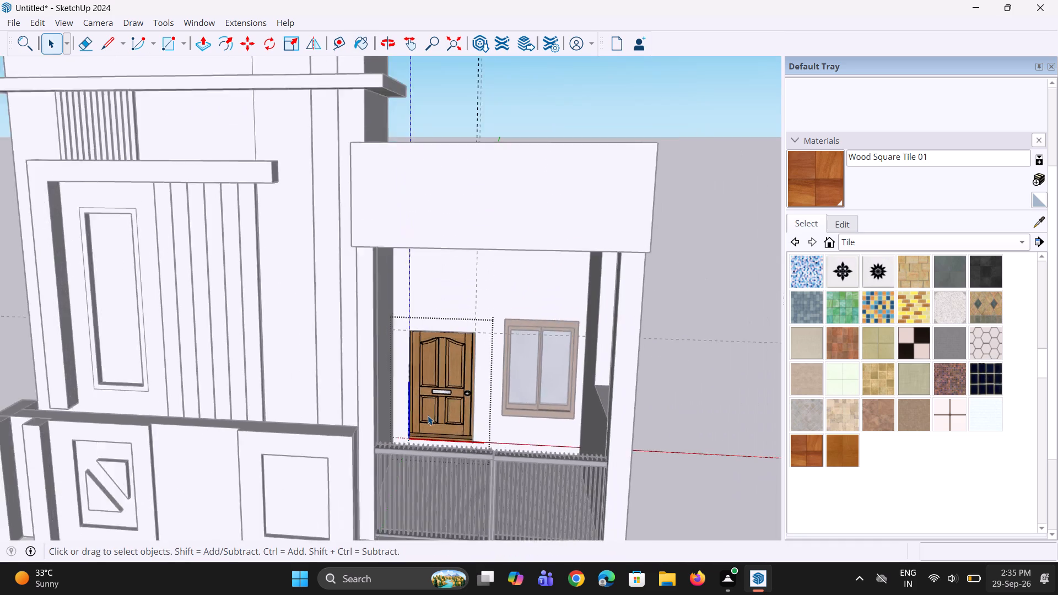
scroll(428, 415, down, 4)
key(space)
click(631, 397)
Save the house model as a SketchUp model named cdcdcd in the Documents folder.
middle_drag(458, 433, 507, 393)
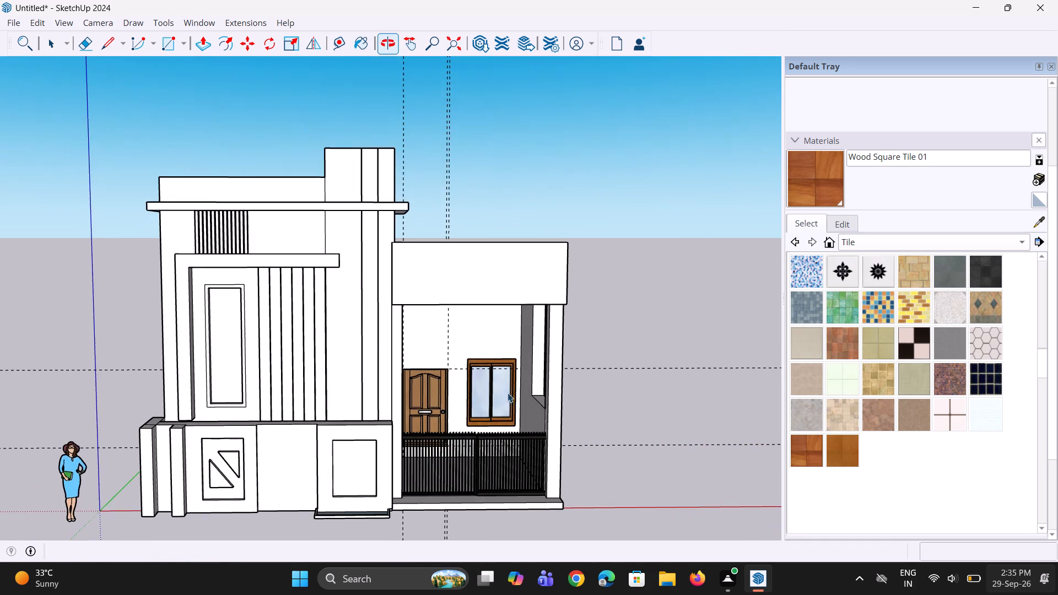
scroll(435, 415, down, 3)
middle_drag(431, 432, 438, 450)
scroll(331, 479, up, 3)
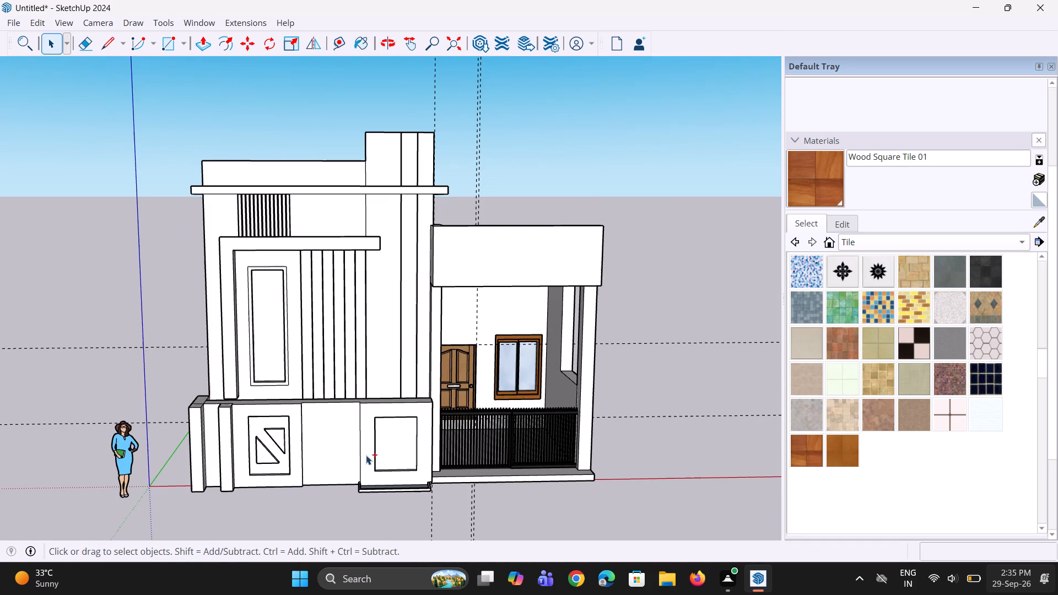
key(ctrl+s)
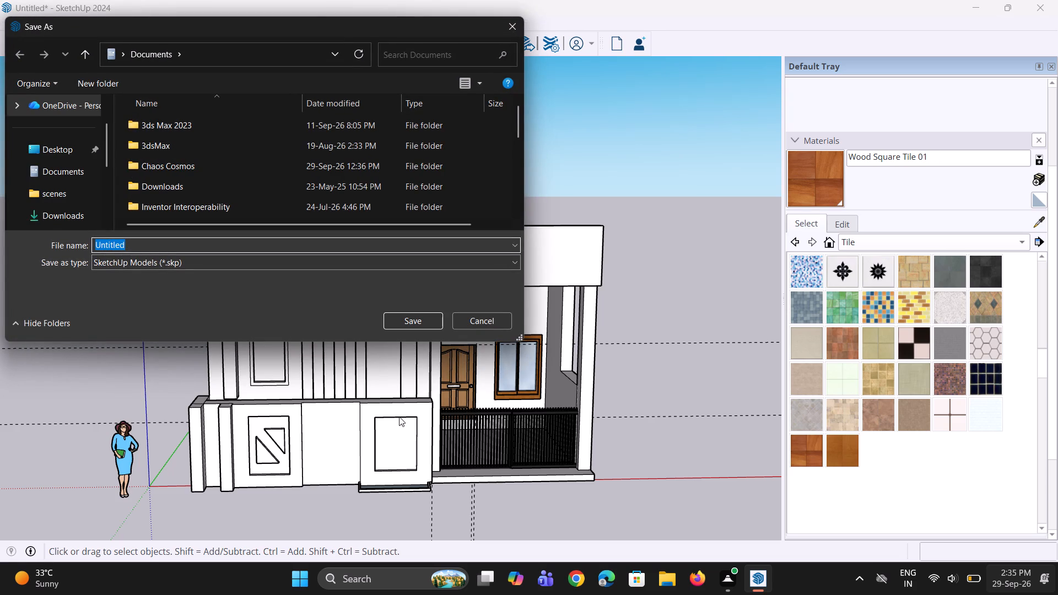
text(cdcdcd)
key(Return)
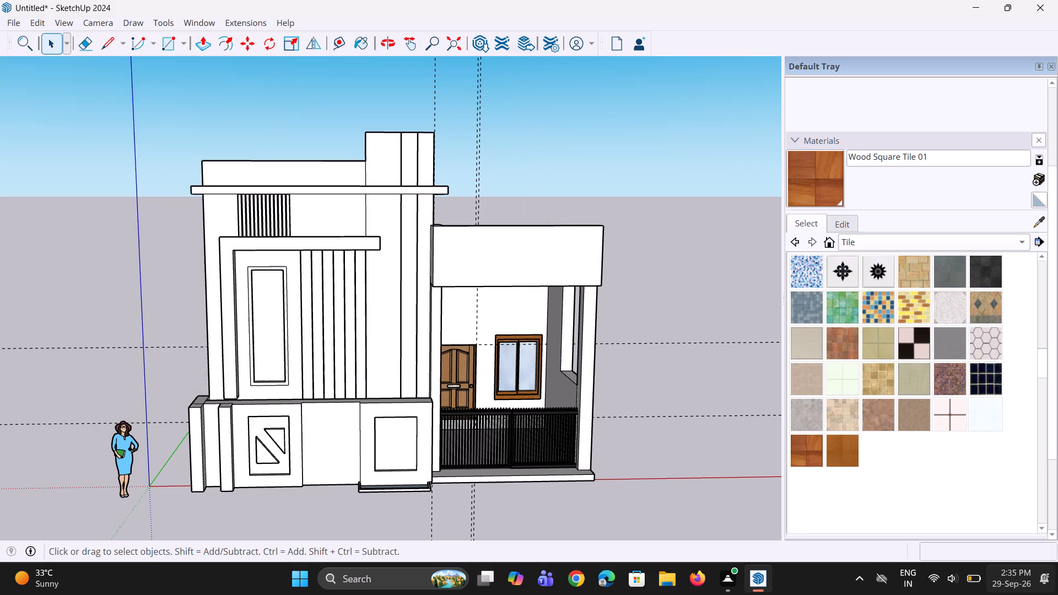
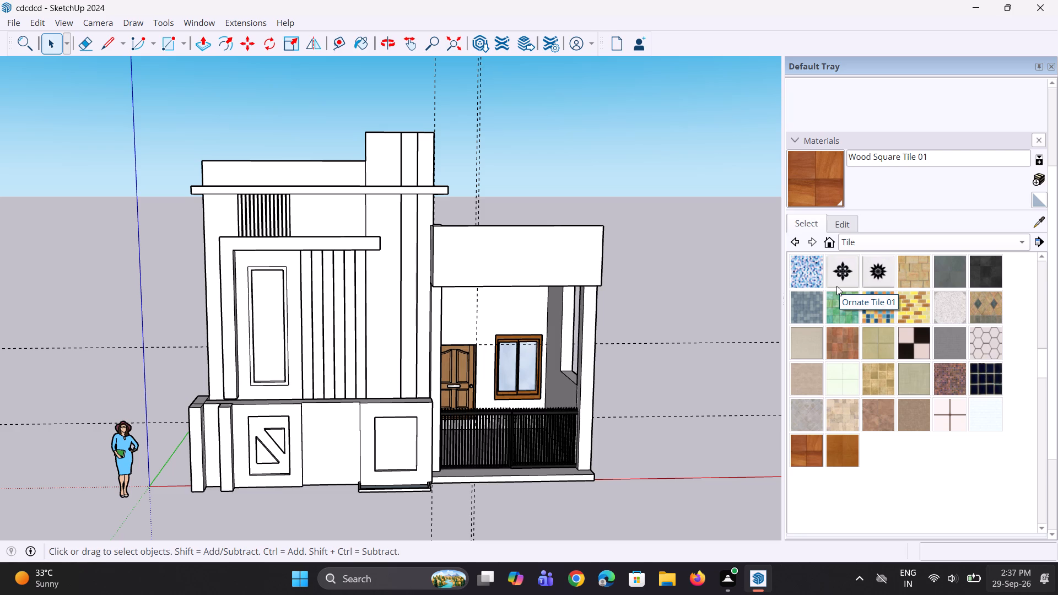
Draw a rectangle about 6' 7" by 3' 1" on the front face of the porch parapet, starting at its top edge.
scroll(387, 420, down, 4)
middle_drag(379, 408, 357, 399)
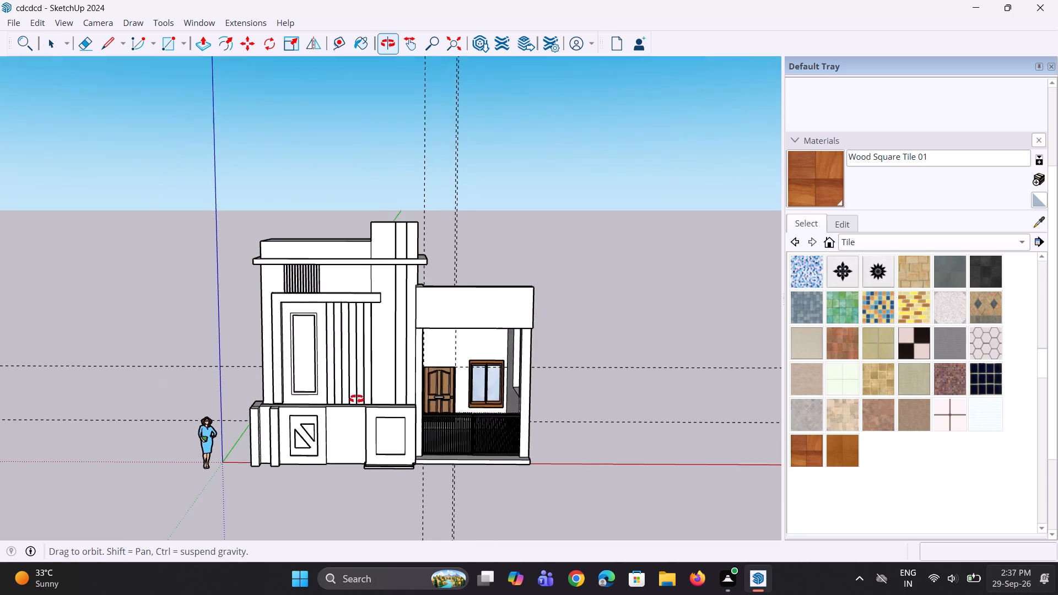
middle_drag(357, 399, 347, 397)
scroll(454, 298, up, 7)
middle_drag(463, 336, 469, 387)
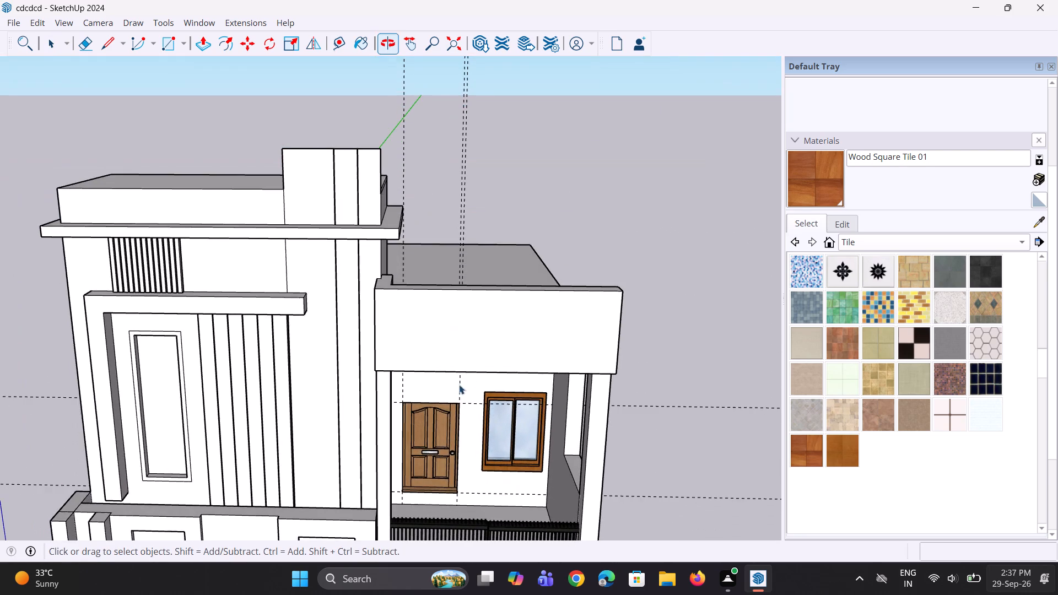
scroll(451, 361, down, 3)
middle_drag(460, 359, 467, 340)
key(r)
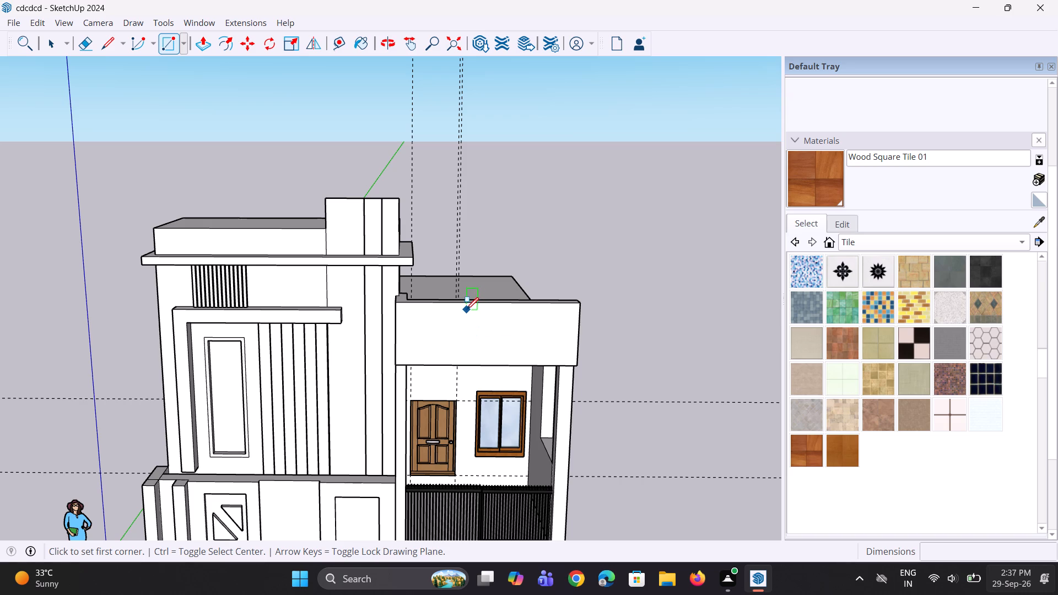
click(466, 306)
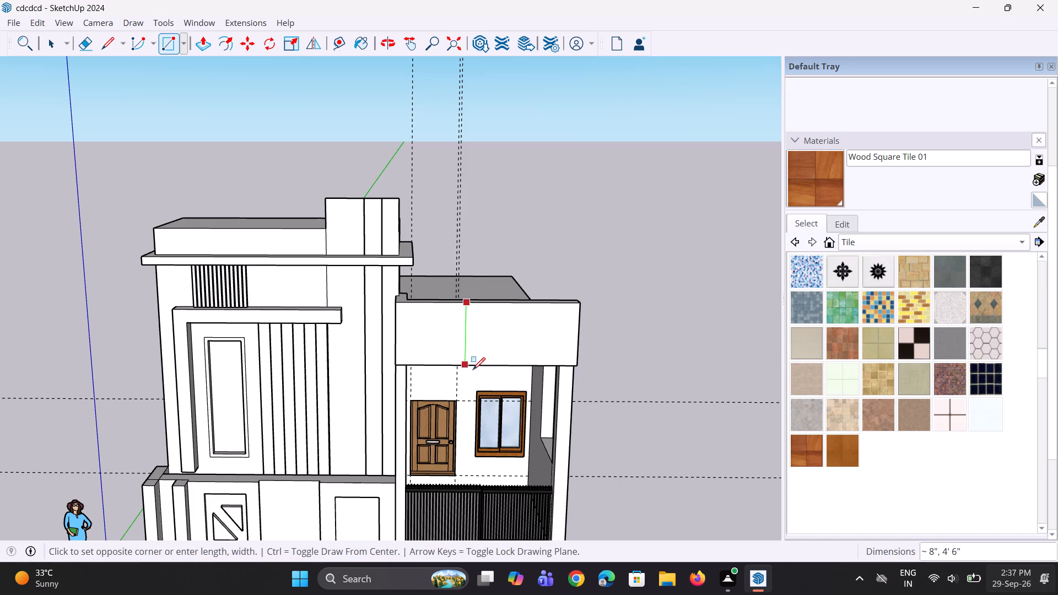
click(560, 347)
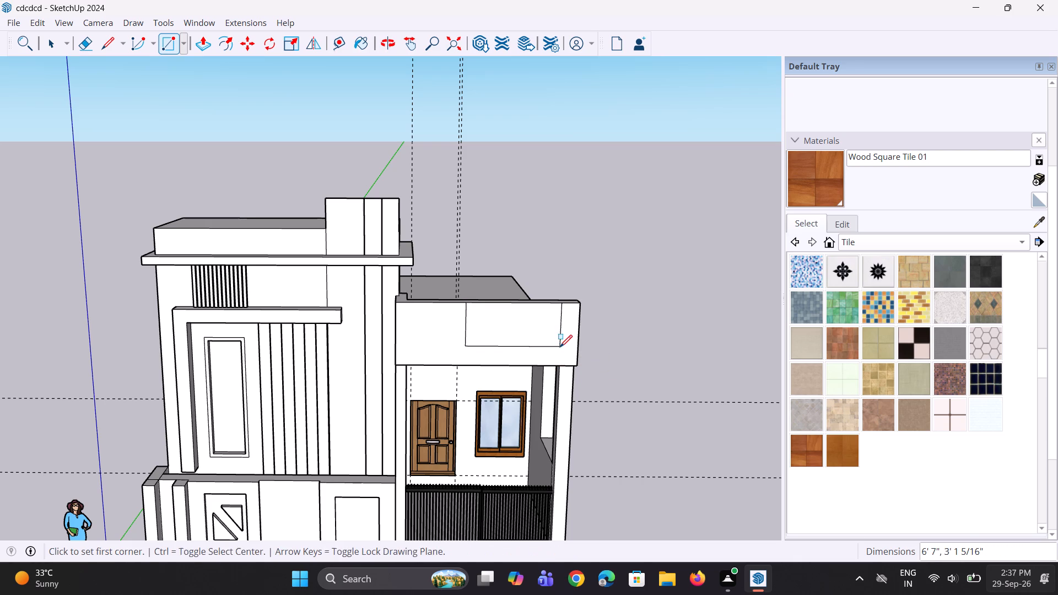
Move the rectangle's outer vertical edge about 2 1/8" toward the free end of the parapet.
middle_drag(519, 375, 503, 360)
scroll(524, 331, up, 4)
key(space)
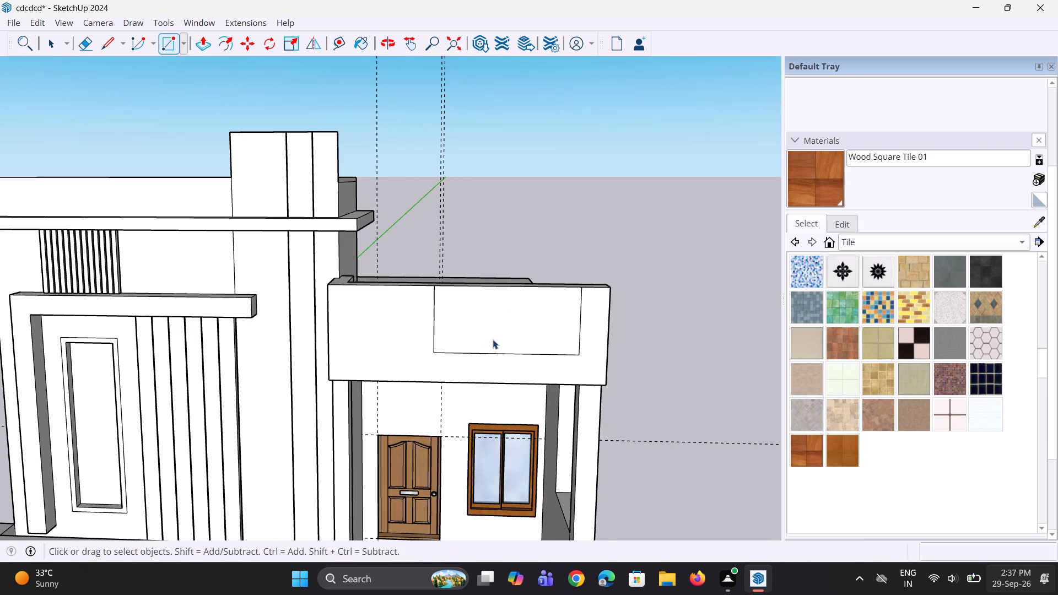
middle_drag(496, 354, 496, 384)
scroll(569, 343, up, 2)
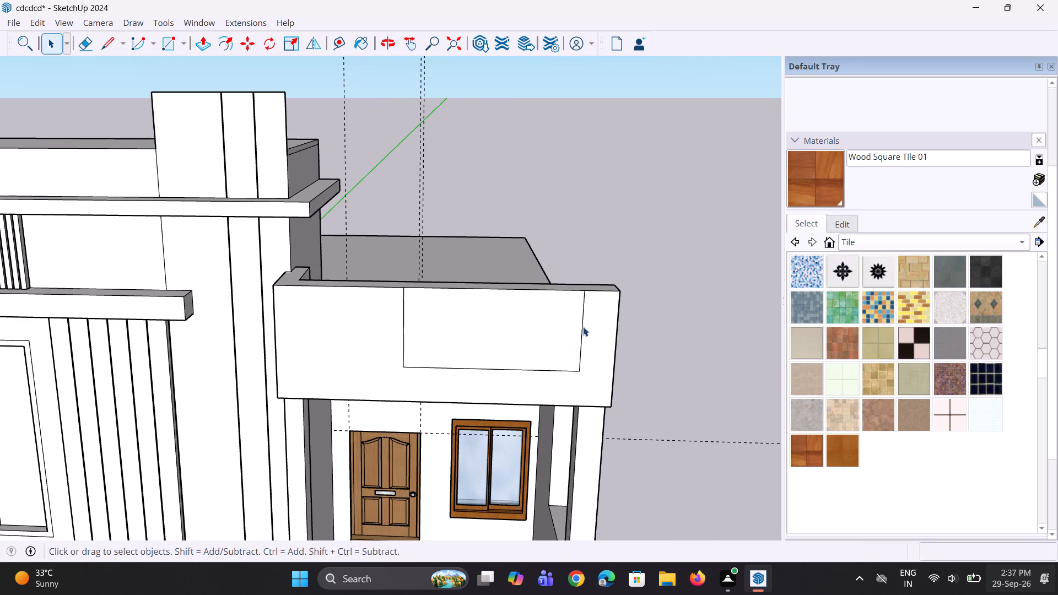
click(580, 331)
click(581, 338)
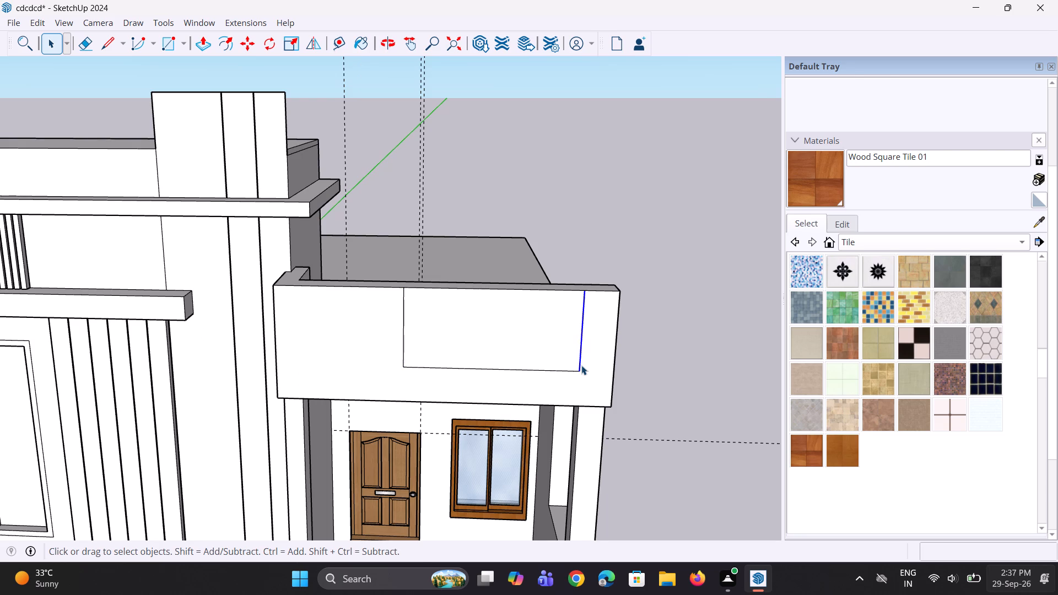
scroll(581, 365, up, 3)
key(m)
click(581, 375)
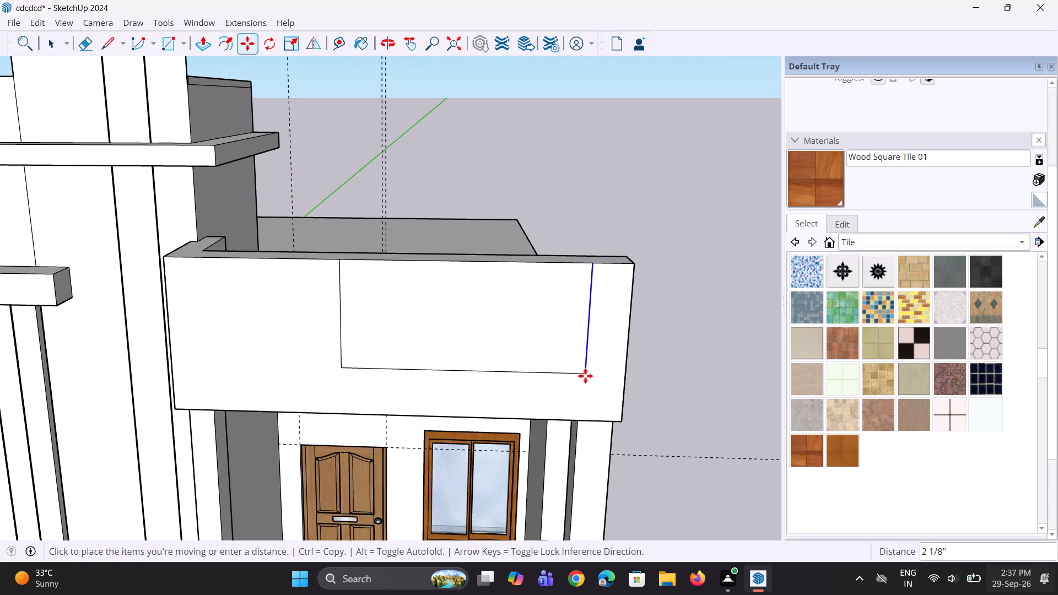
click(586, 376)
middle_drag(520, 416, 519, 395)
scroll(519, 394, up, 2)
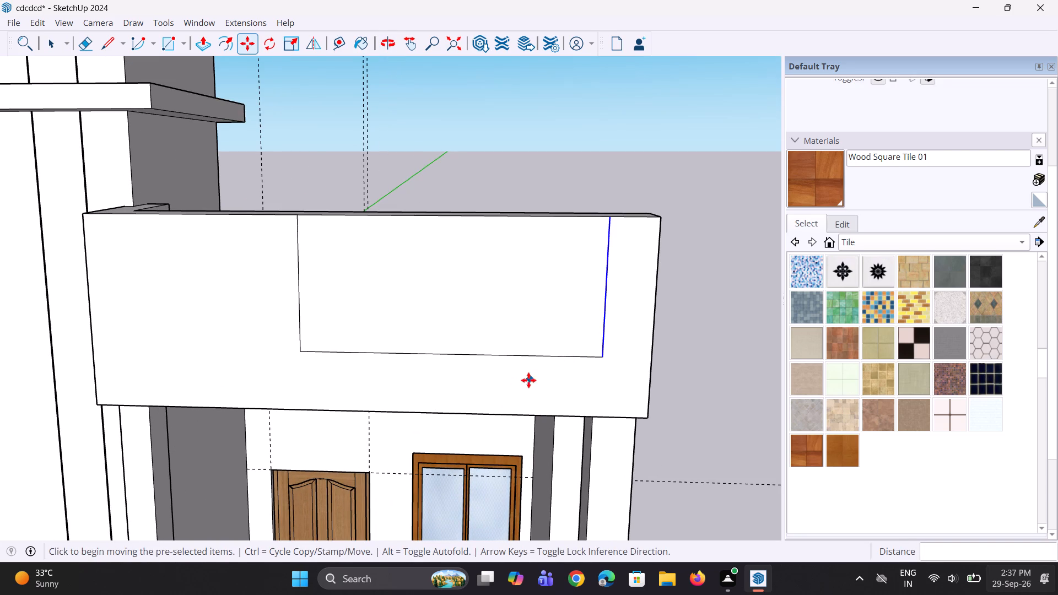
scroll(510, 412, down, 3)
key(space)
key(space)
Push/Pull the rectangle about 11 1/8" through the parapet's thickness to cut an open notch.
middle_drag(456, 448, 464, 462)
middle_drag(428, 370, 358, 500)
key(p)
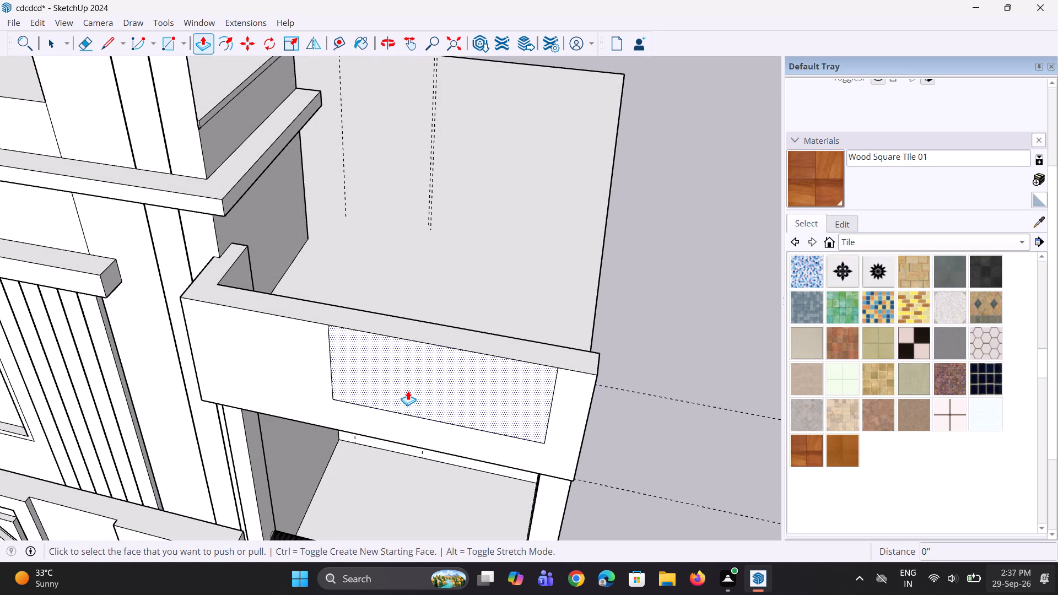
click(408, 391)
click(504, 333)
Draw a small rectangle about 3 5/8" by 2 1/4" near the top of the notch's inner end face, on the longer parapet section.
middle_drag(441, 430, 498, 376)
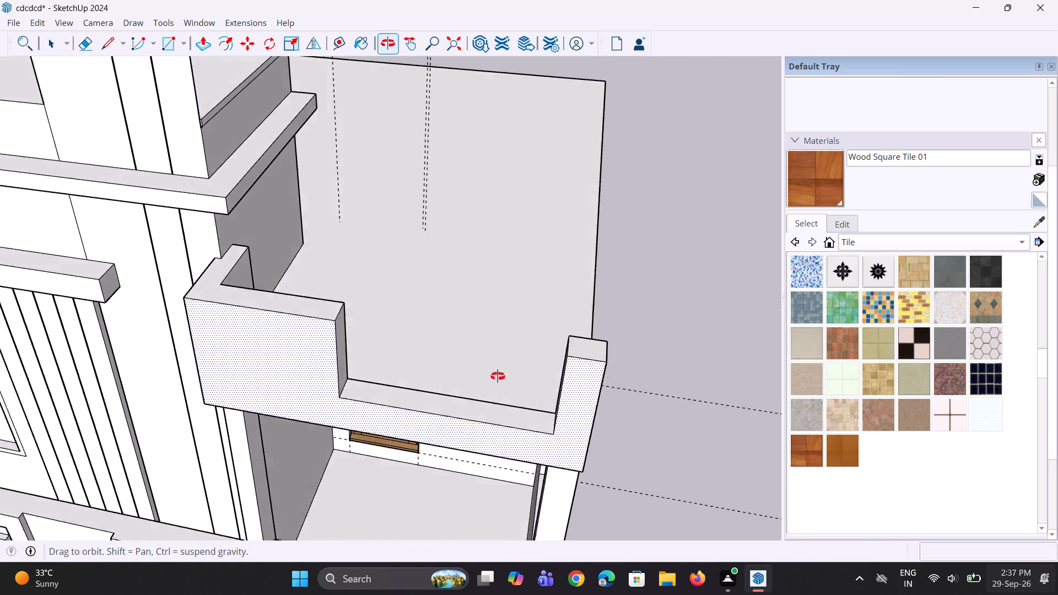
middle_drag(498, 376, 566, 322)
scroll(436, 391, down, 3)
middle_drag(436, 393, 461, 401)
scroll(462, 401, down, 3)
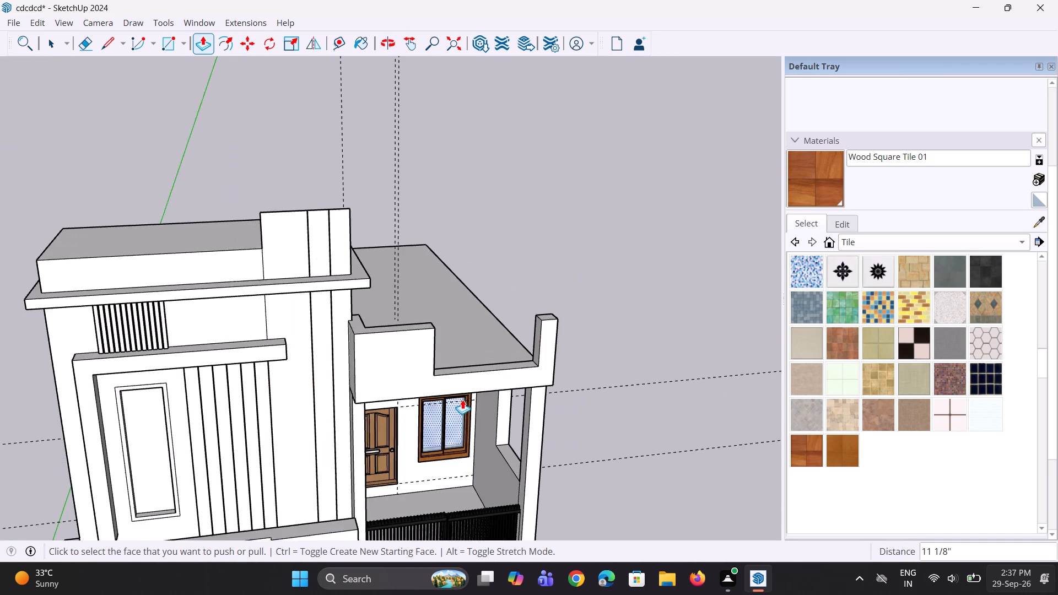
middle_drag(462, 399, 476, 409)
scroll(440, 390, down, 3)
middle_drag(436, 390, 337, 374)
scroll(405, 353, up, 2)
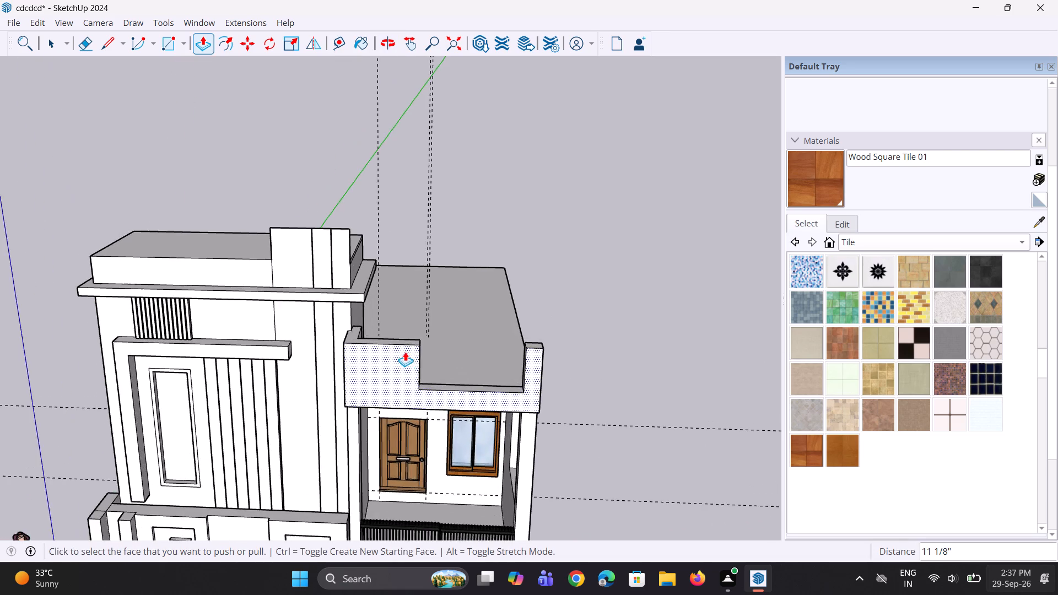
middle_drag(413, 359, 271, 386)
scroll(366, 376, up, 5)
key(r)
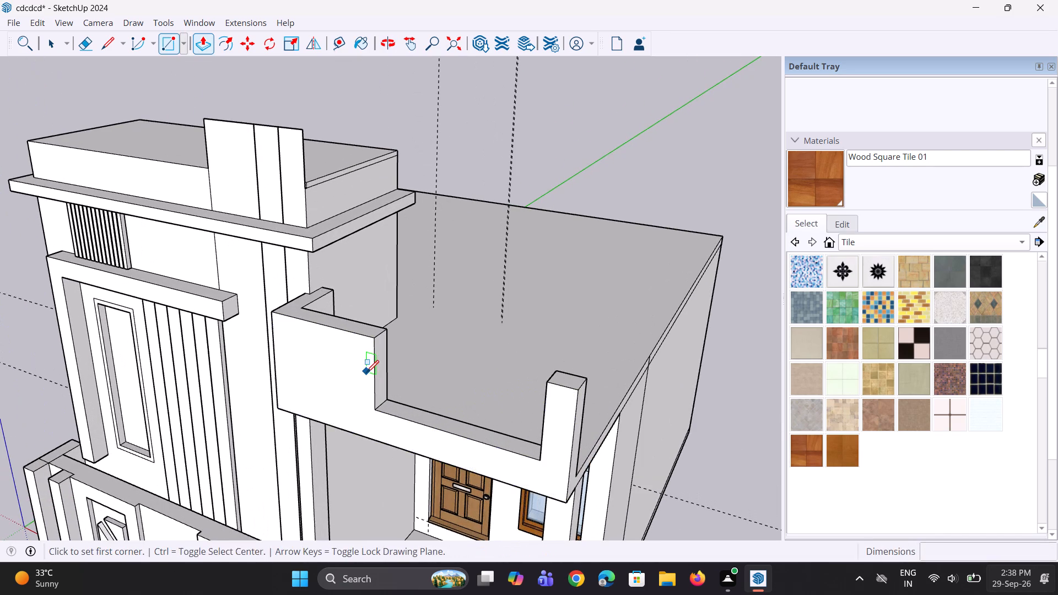
middle_drag(366, 373, 320, 367)
scroll(364, 351, up, 8)
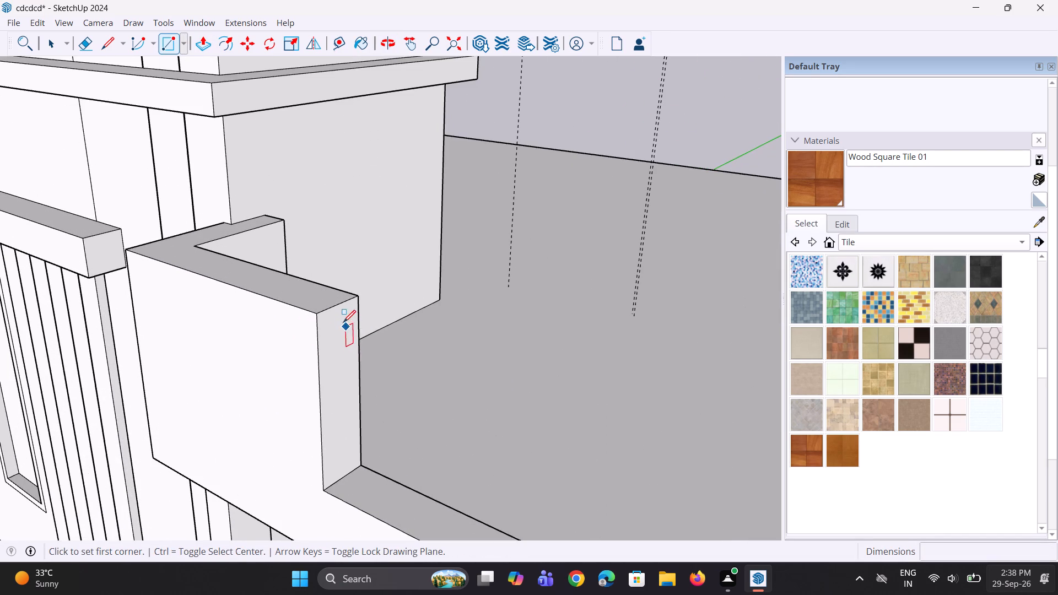
click(334, 321)
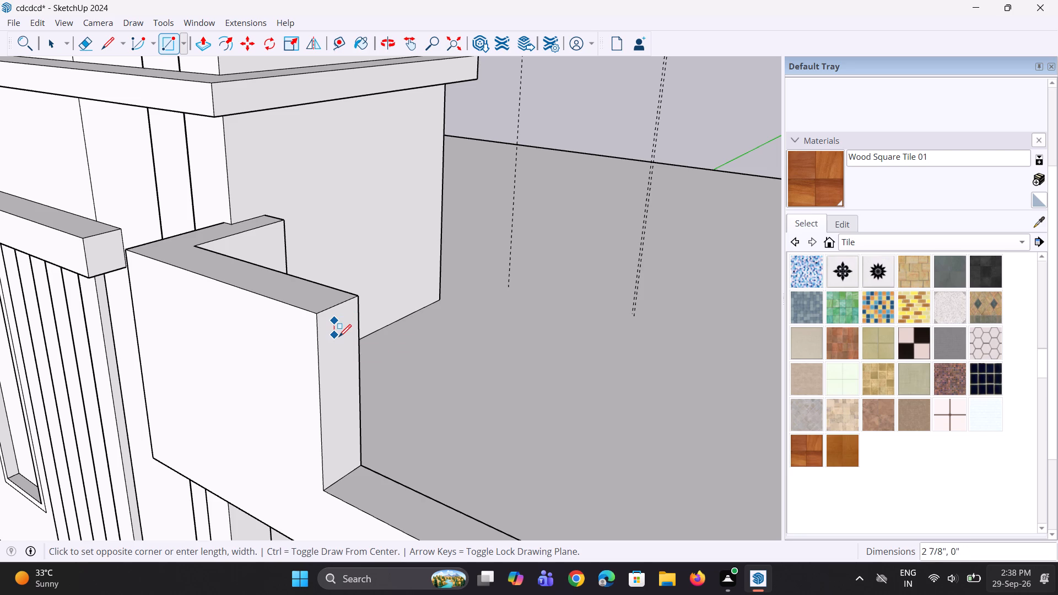
click(339, 337)
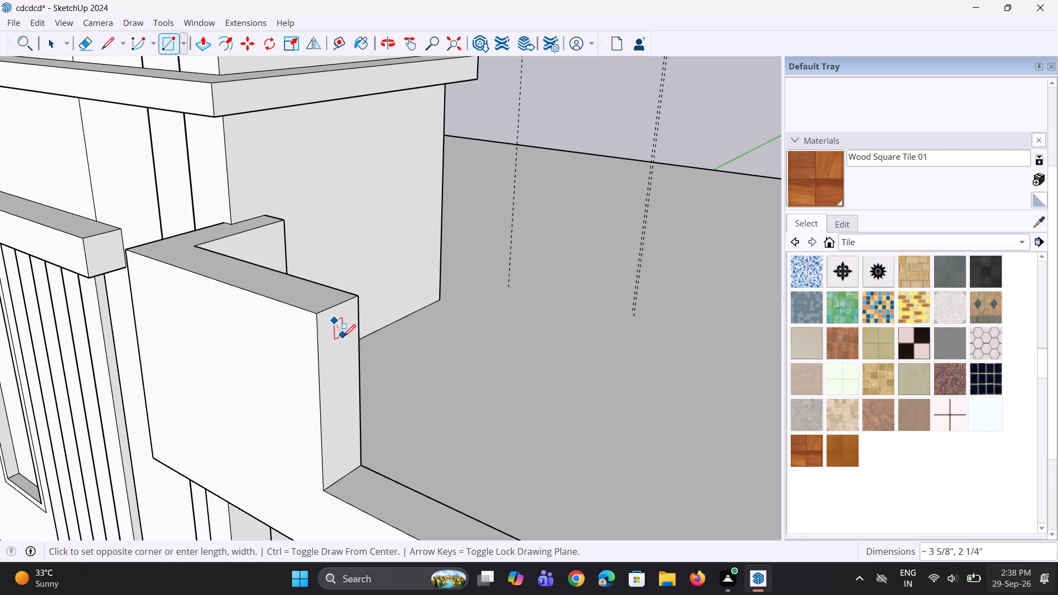
click(343, 337)
Move the small rectangle's lower edge slightly upward to shorten it.
middle_drag(332, 361, 361, 352)
scroll(372, 334, up, 5)
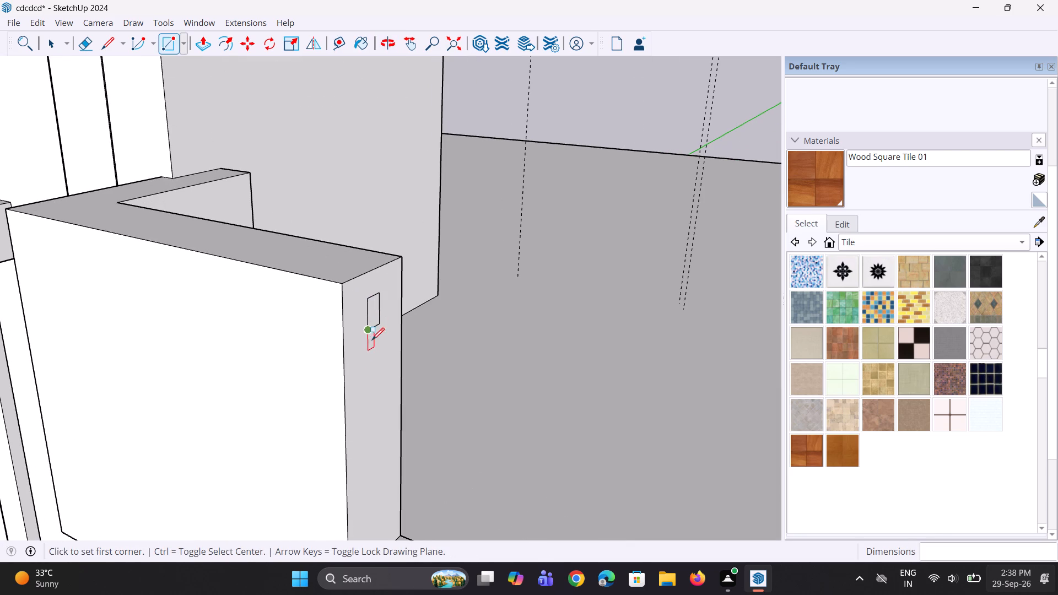
key(space)
click(376, 324)
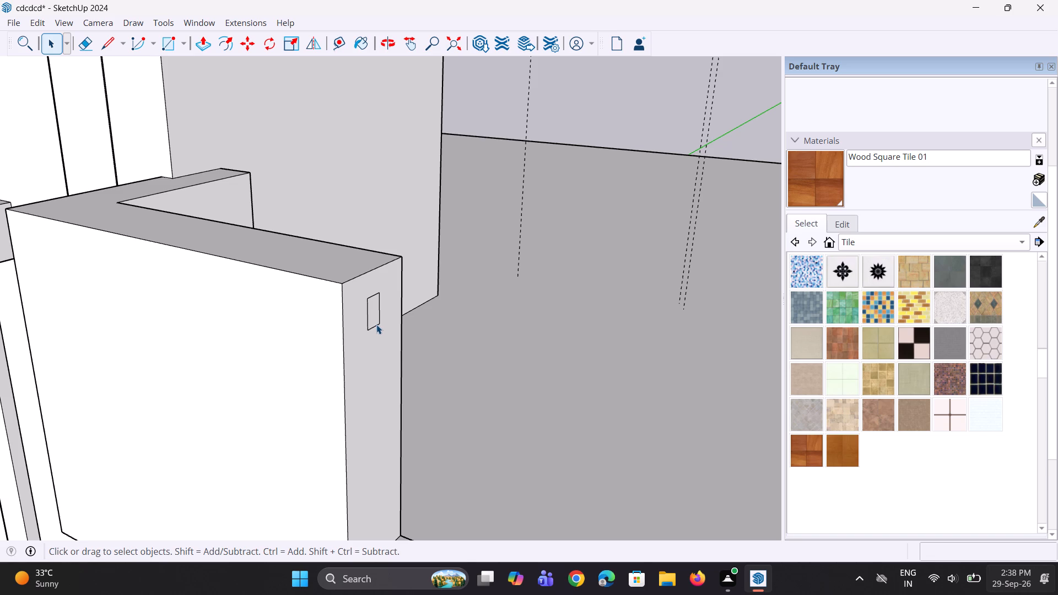
key(m)
click(369, 326)
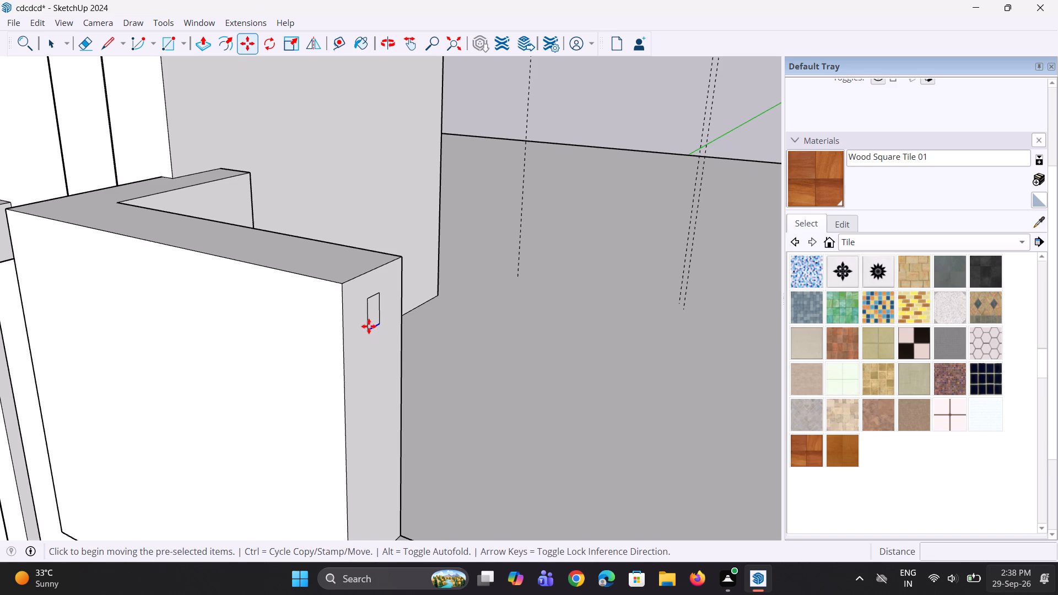
click(367, 323)
Push/Pull the small rectangle about 6' 9 5/16" across the notch to the opposite parapet post to form a rail.
scroll(363, 334, up, 1)
middle_drag(365, 337, 374, 353)
scroll(379, 319, up, 6)
key(space)
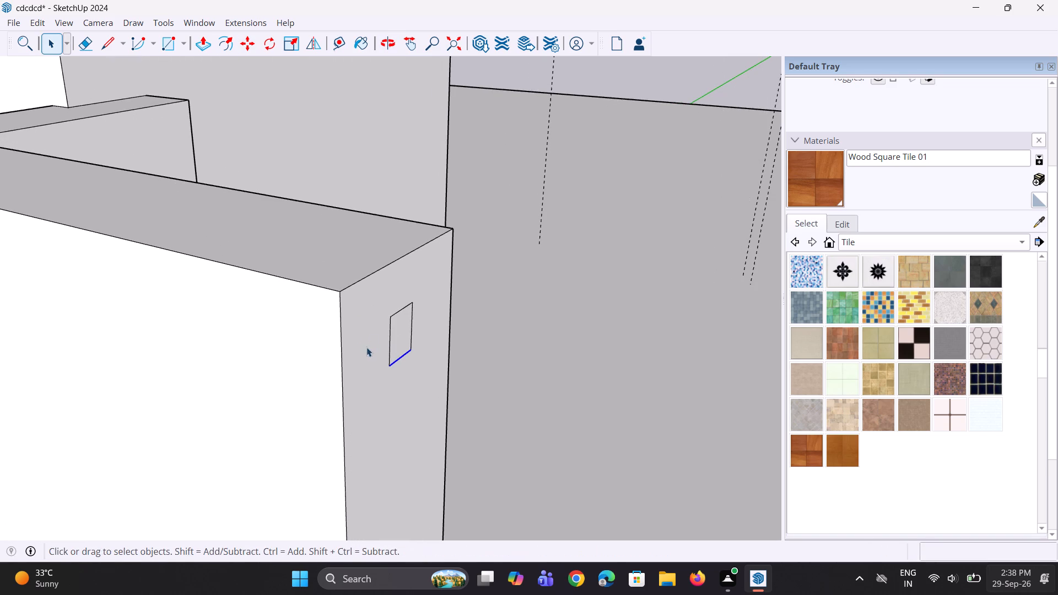
key(p)
click(399, 339)
scroll(448, 340, down, 5)
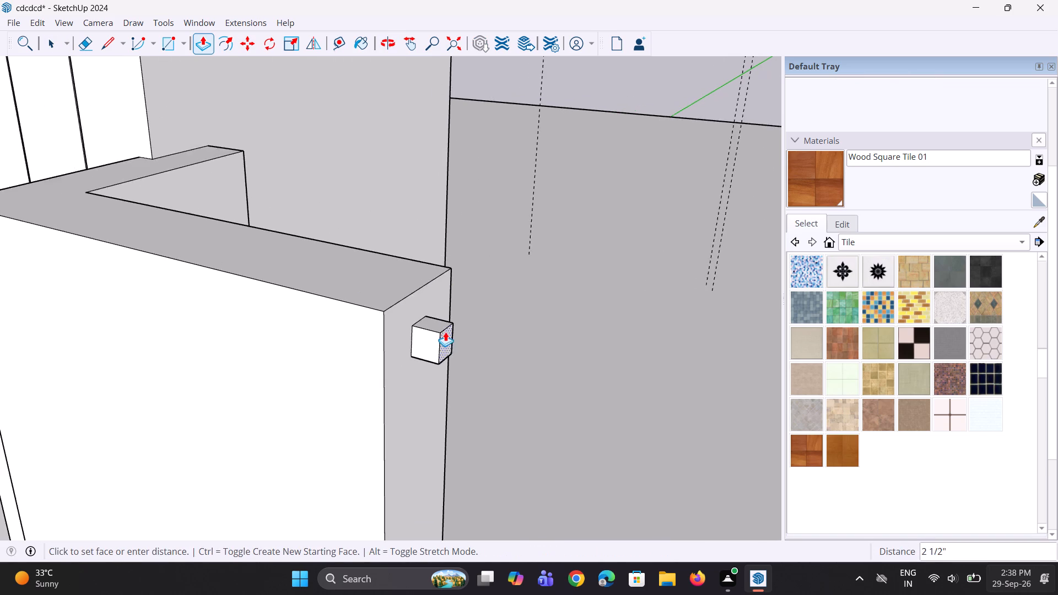
scroll(445, 332, down, 19)
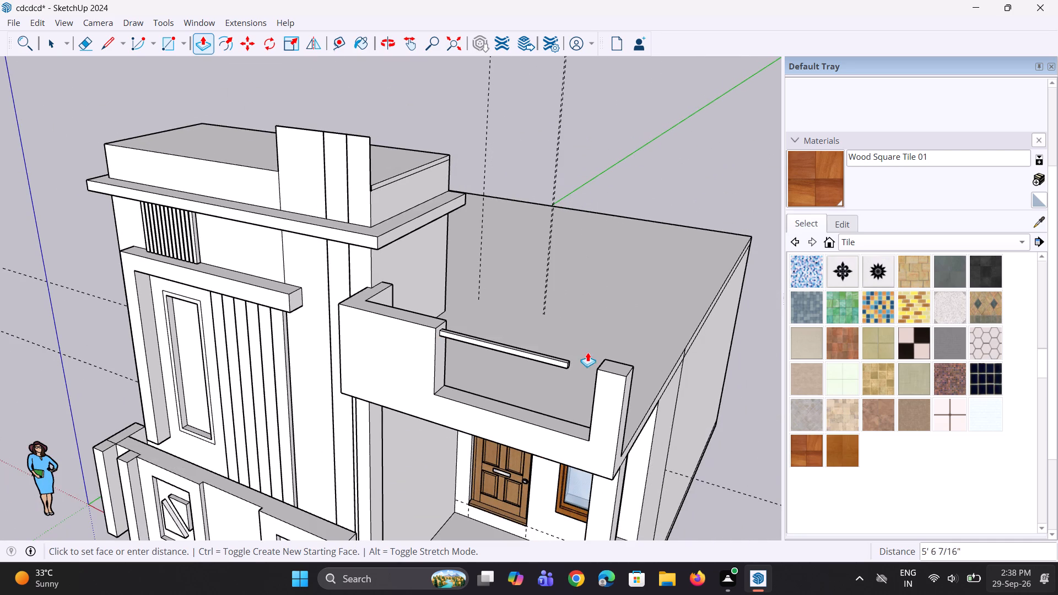
click(596, 380)
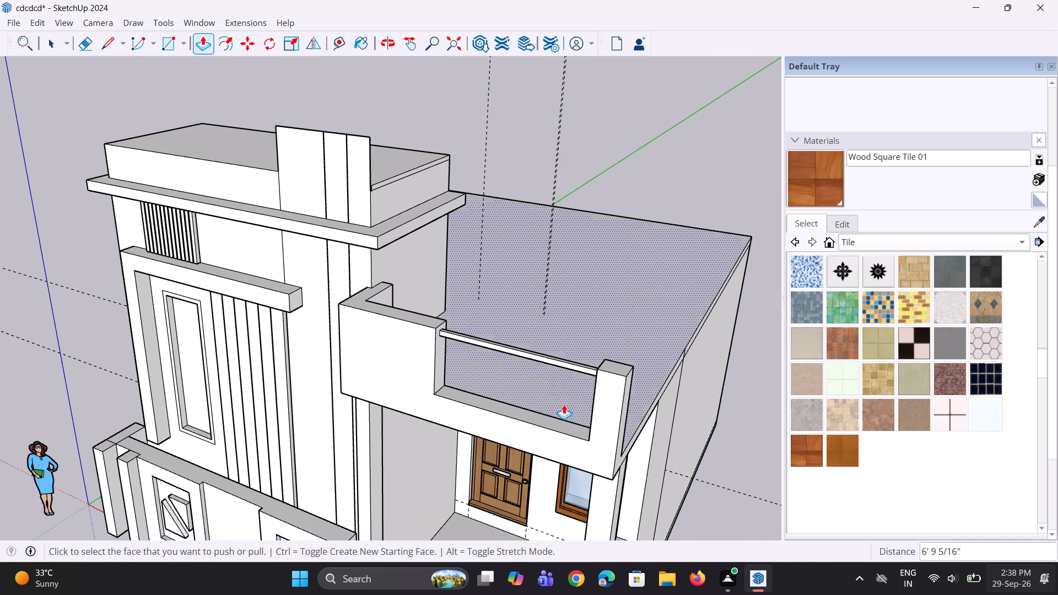
Push/Pull the rail's long front face outward about 2 1/16" to thicken it.
middle_drag(553, 409, 572, 413)
scroll(493, 331, up, 10)
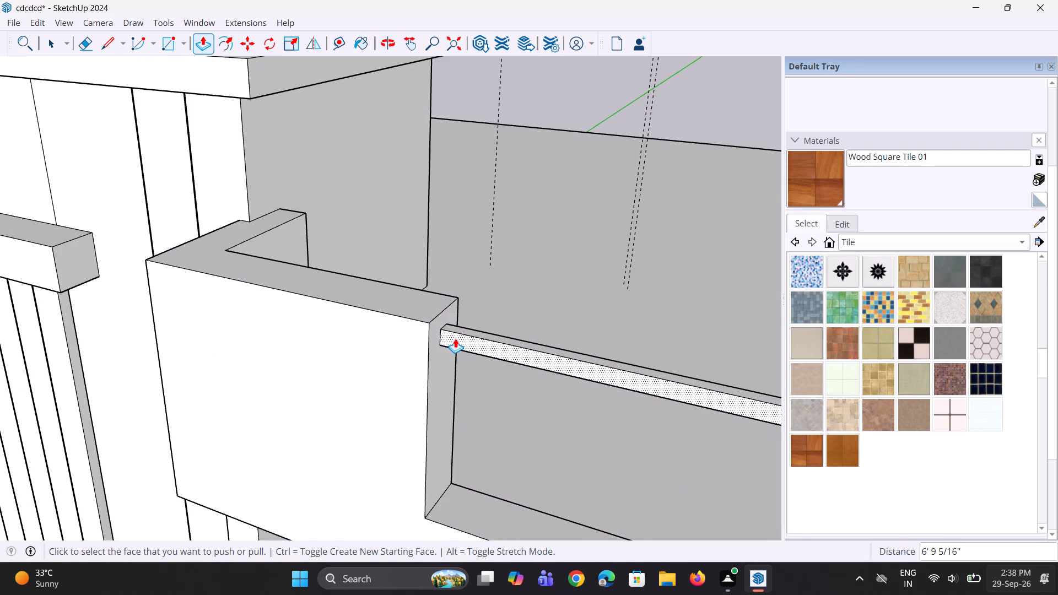
click(455, 338)
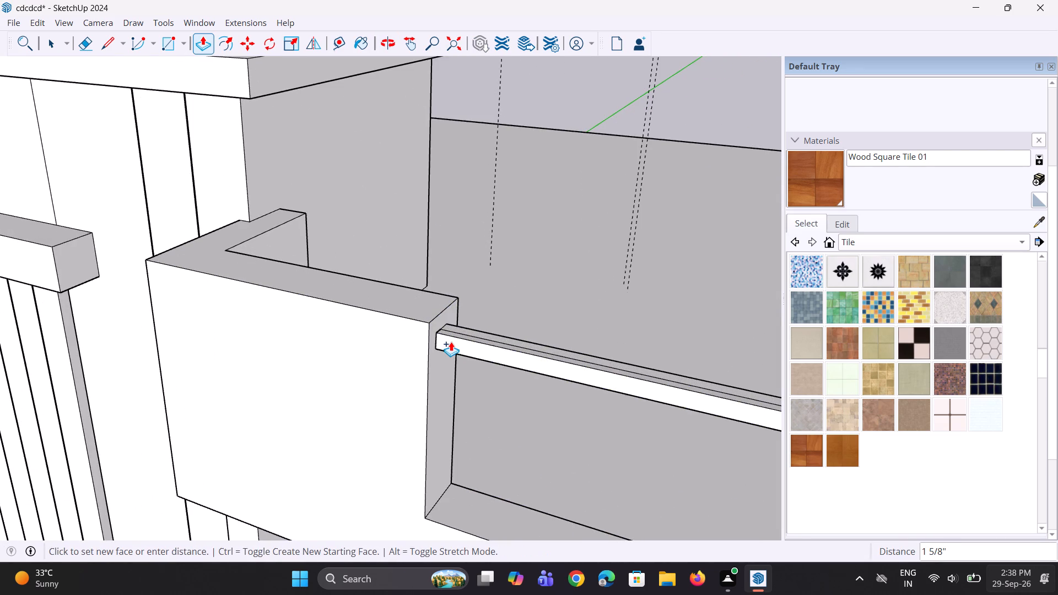
key(ctrl+z)
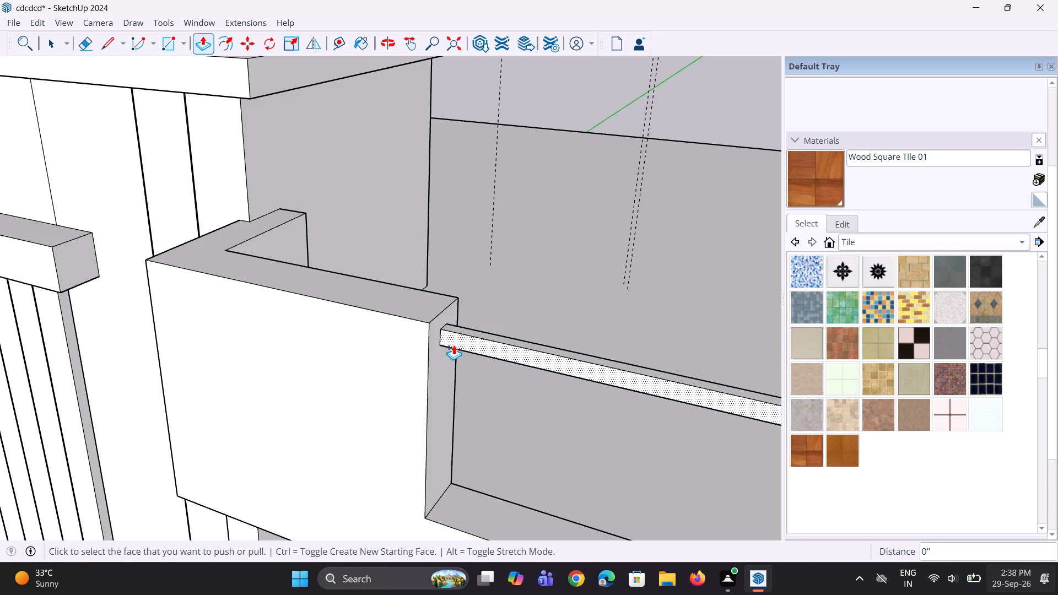
click(463, 341)
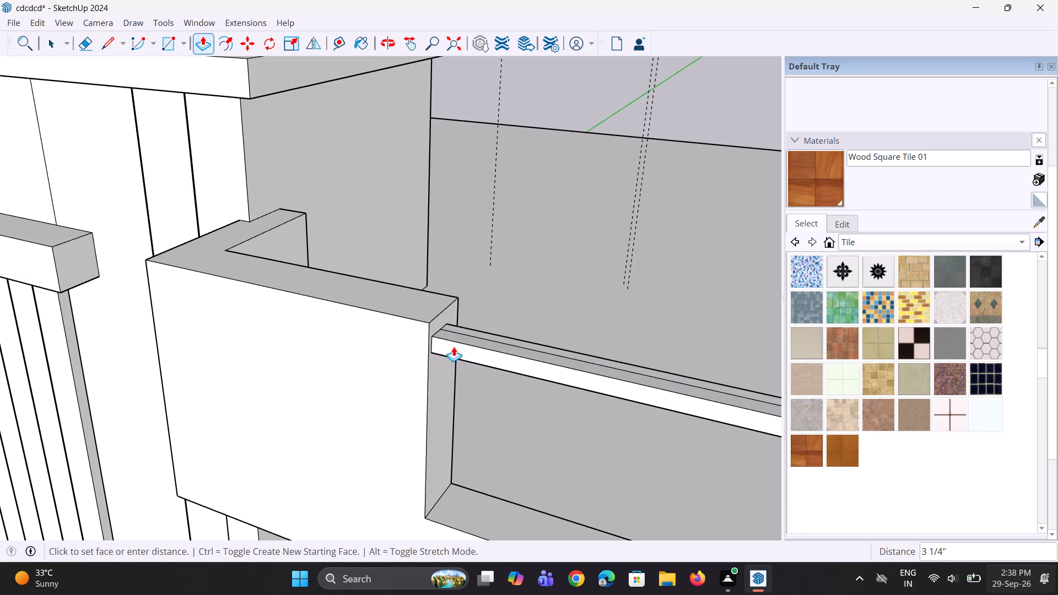
click(454, 341)
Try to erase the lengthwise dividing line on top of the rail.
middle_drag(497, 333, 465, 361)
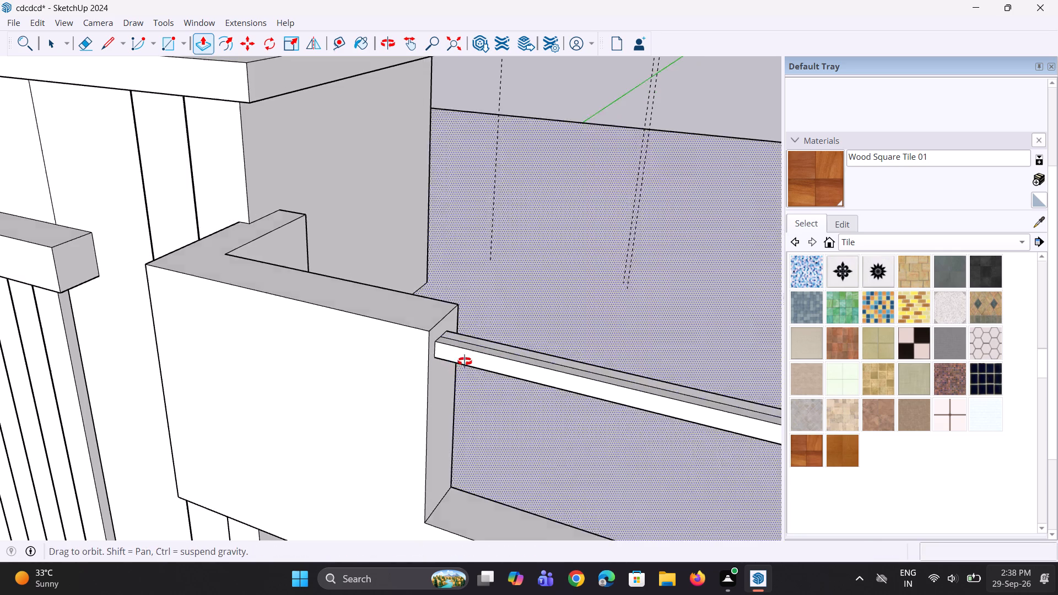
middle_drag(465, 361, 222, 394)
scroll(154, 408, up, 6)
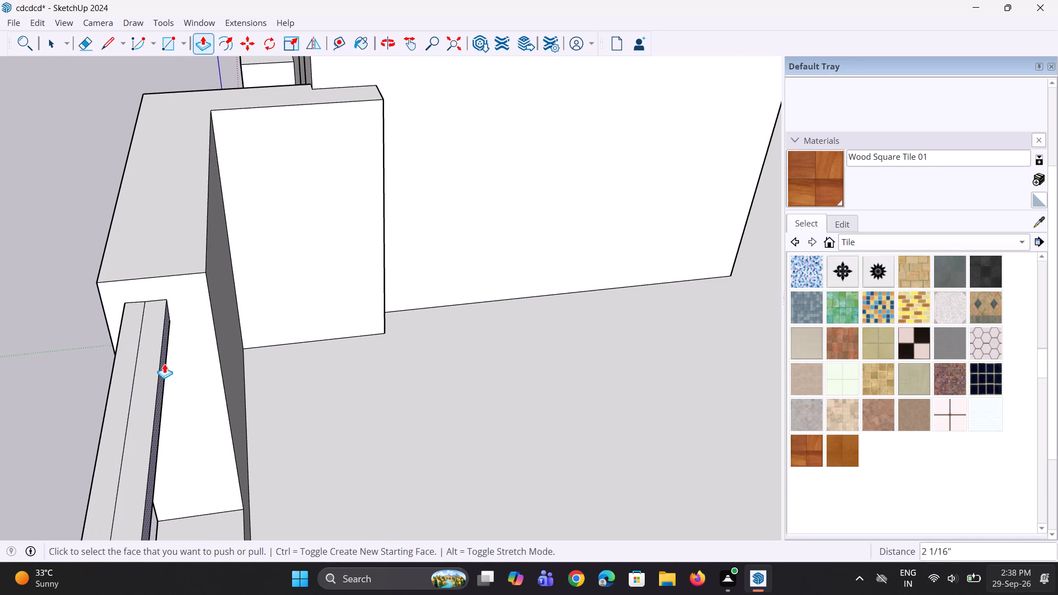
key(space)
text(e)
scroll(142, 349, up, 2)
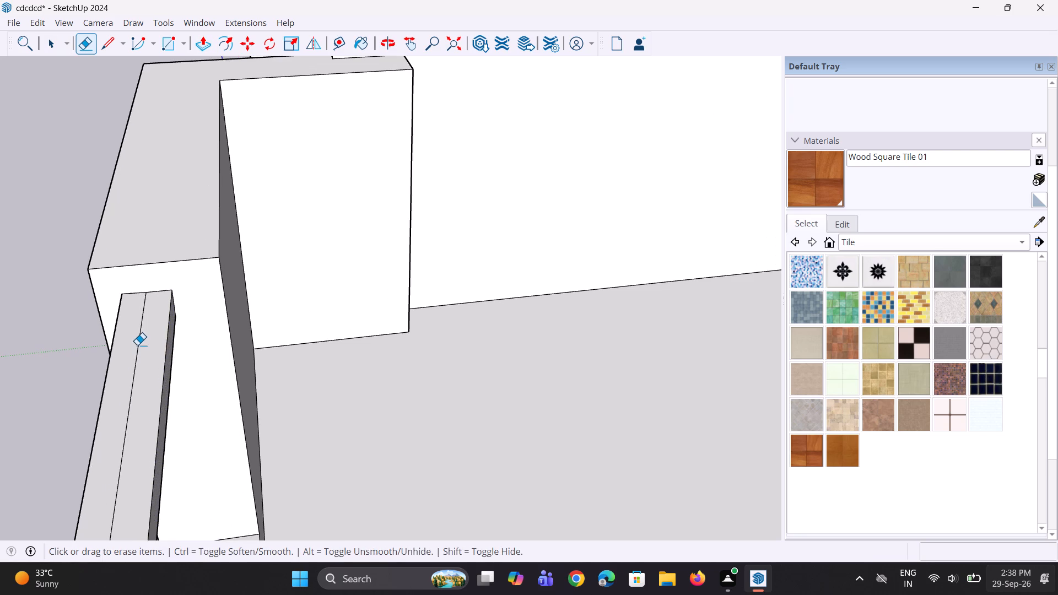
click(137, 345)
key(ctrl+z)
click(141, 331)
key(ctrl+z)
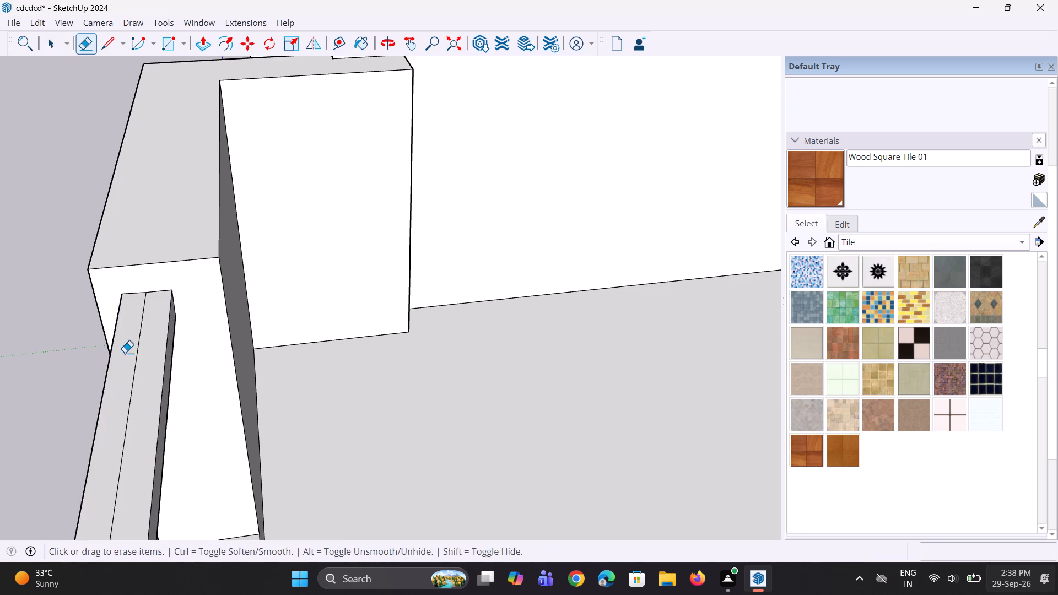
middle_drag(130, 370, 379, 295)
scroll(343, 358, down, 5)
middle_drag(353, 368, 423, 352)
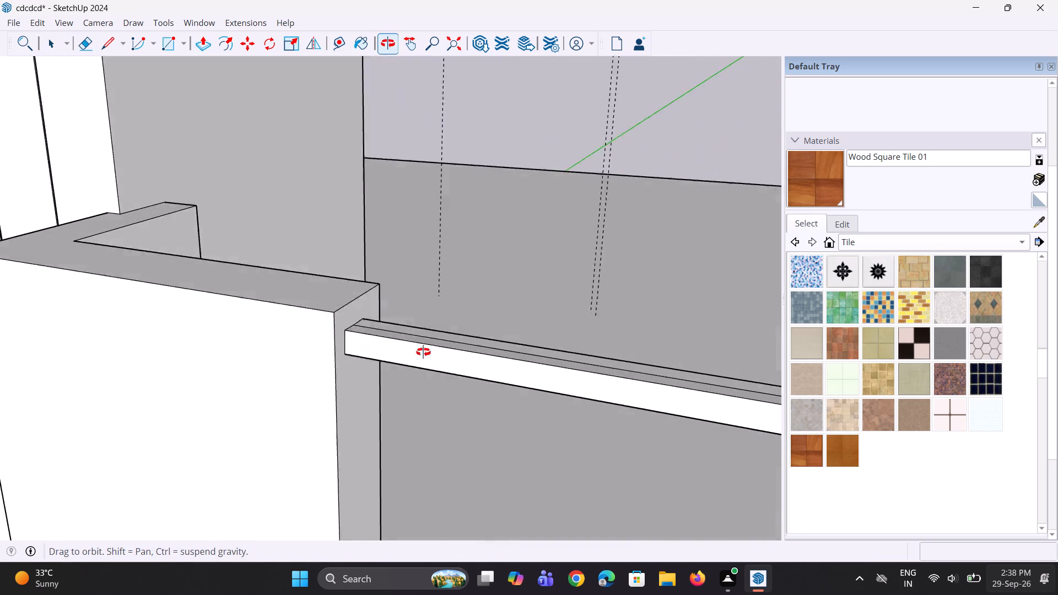
Undo the rail's front-face thickening and its extrusion, back to the small rectangle on the post's side.
middle_drag(423, 352, 434, 346)
scroll(417, 345, down, 4)
key(ctrl+z)
middle_drag(397, 358, 376, 380)
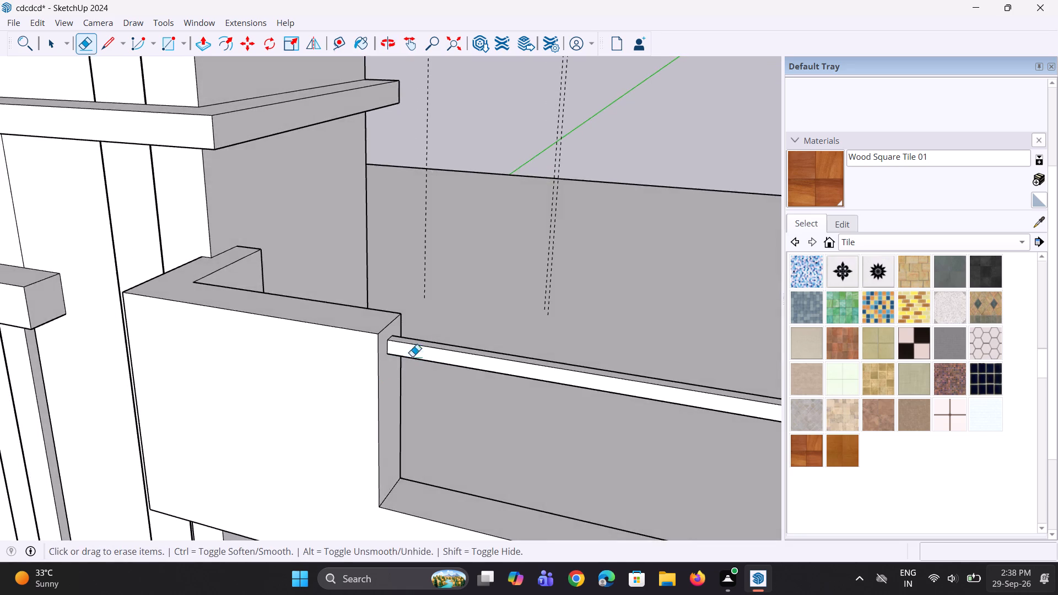
scroll(418, 352, up, 7)
middle_drag(410, 356, 356, 384)
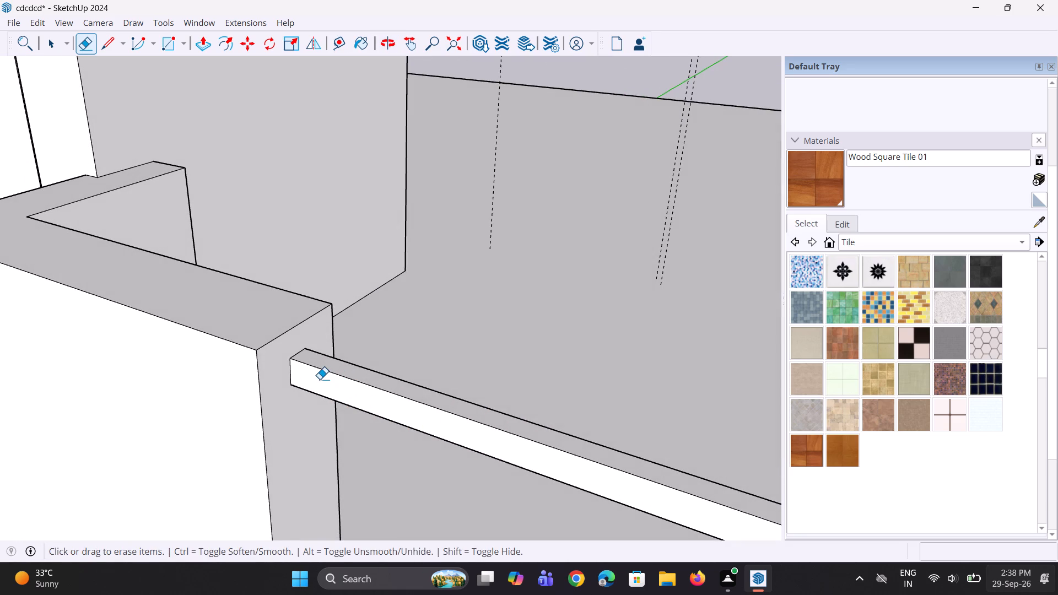
key(ctrl+z)
scroll(317, 374, up, 3)
key(space)
key(space)
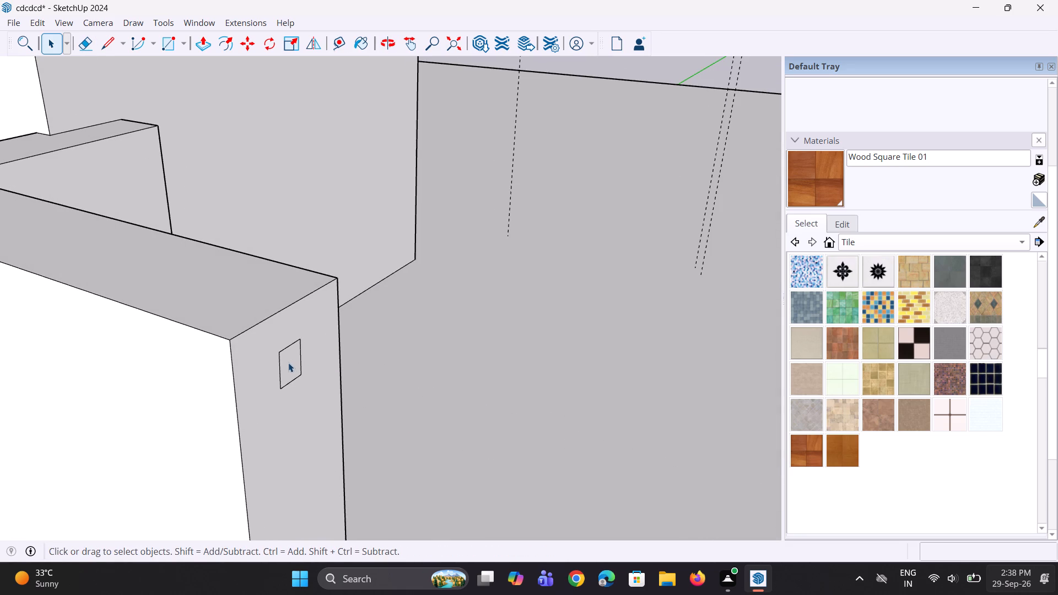
Move the small rectangle's front vertical edge inward about 1/4" to narrow it.
click(281, 371)
scroll(278, 396, up, 5)
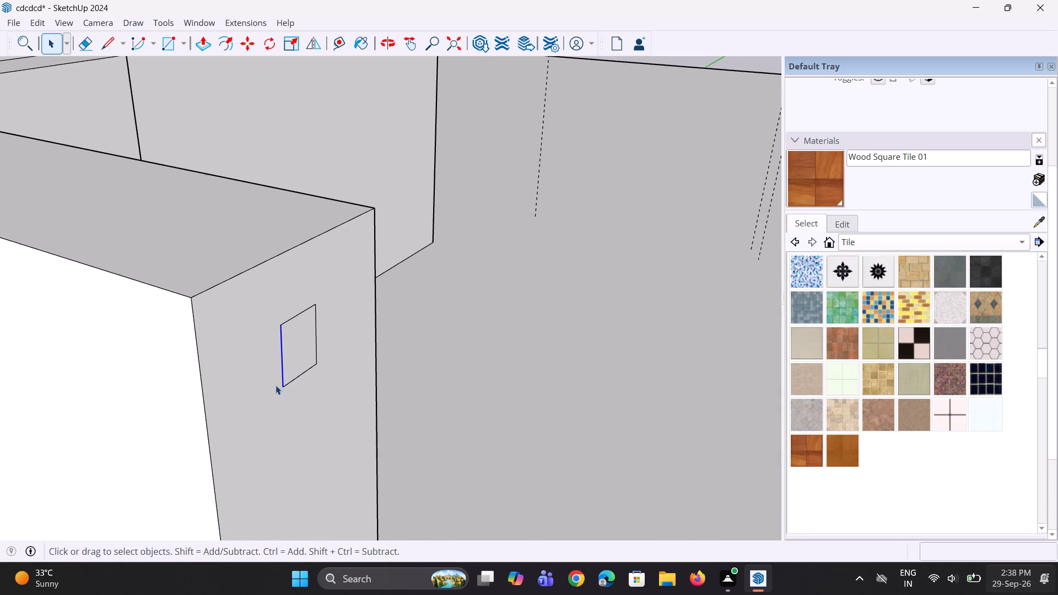
middle_drag(280, 383, 294, 390)
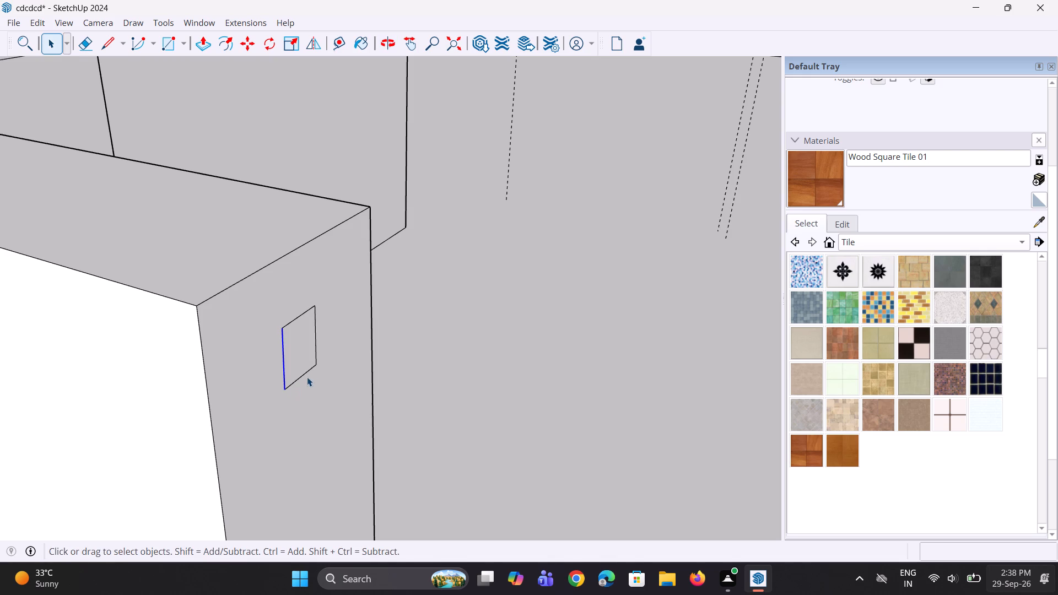
scroll(315, 346, up, 1)
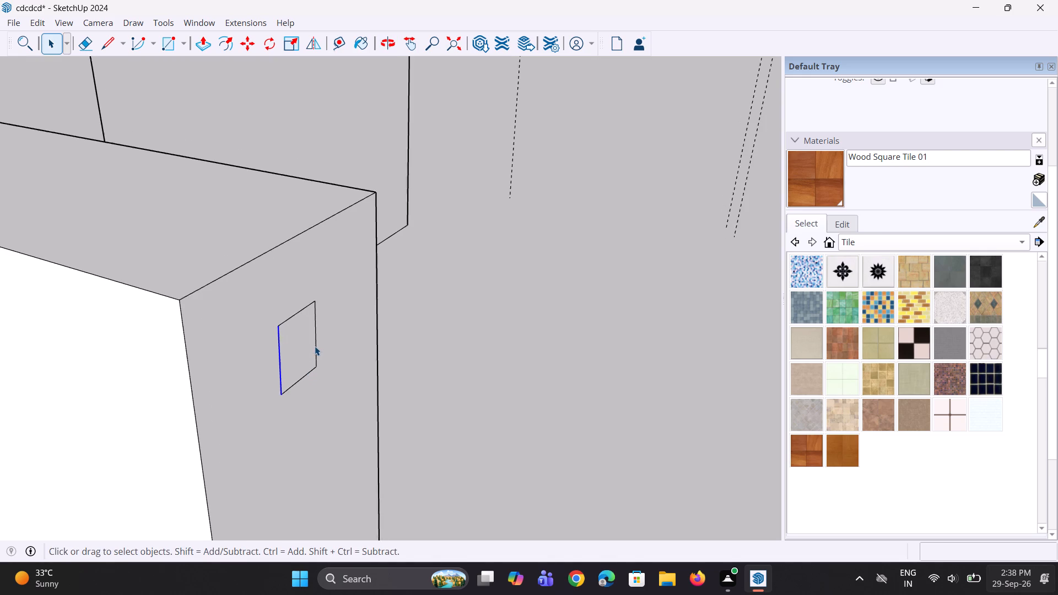
scroll(315, 346, up, 1)
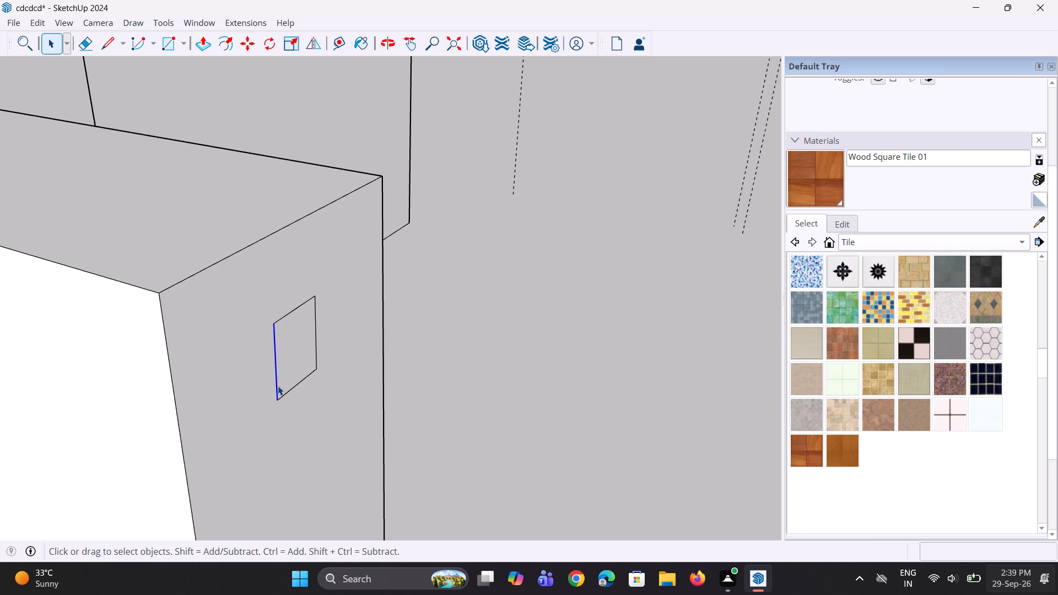
key(m)
click(283, 397)
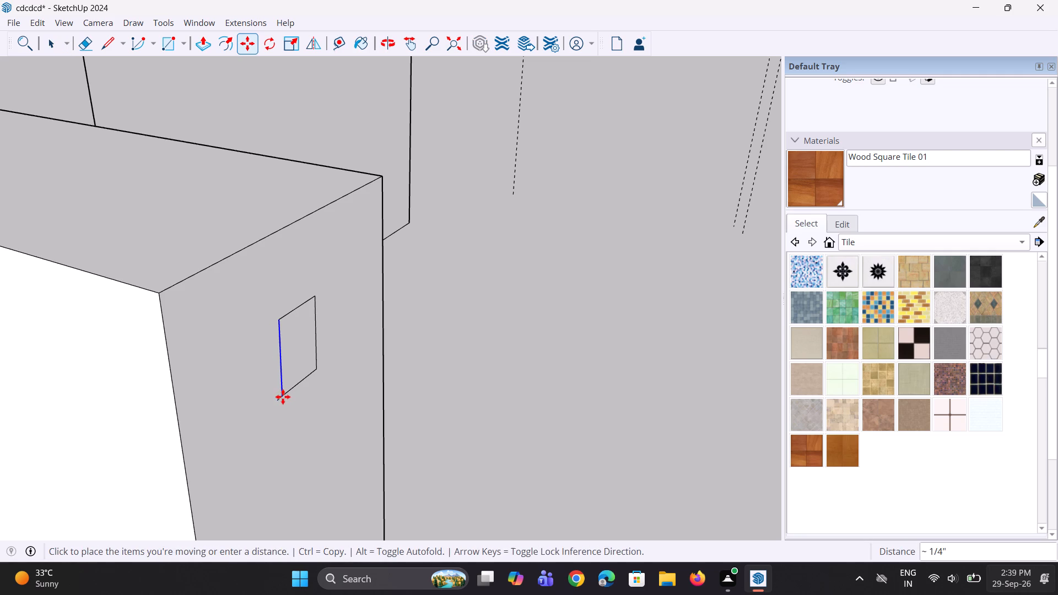
click(283, 396)
key(space)
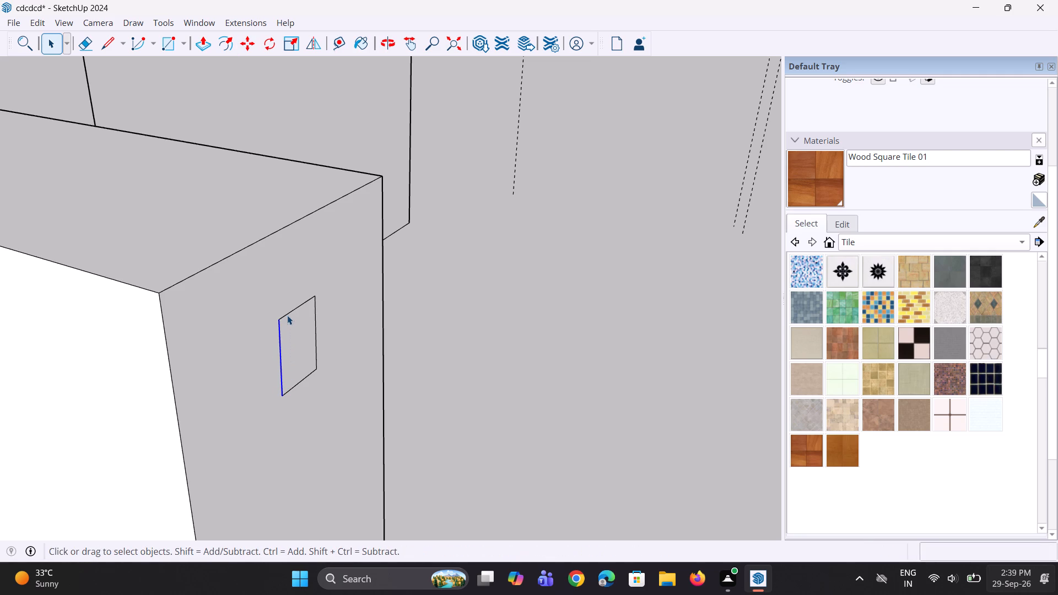
Move the small rectangle's top edge upward about 1" to make it taller.
click(288, 316)
key(m)
click(278, 320)
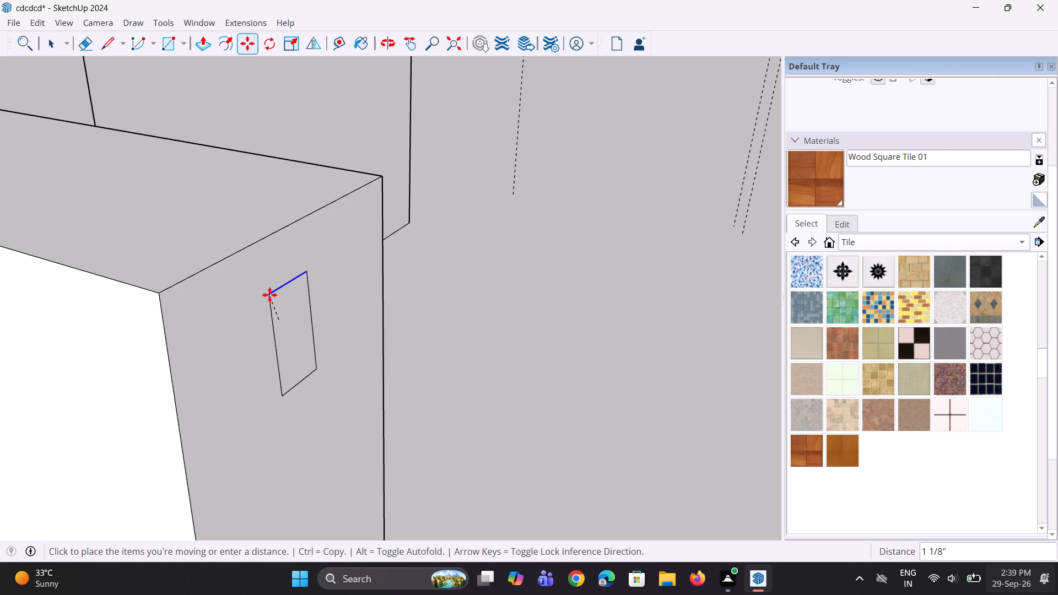
click(274, 297)
middle_drag(248, 402, 295, 393)
key(space)
key(space)
Push/Pull the resized rectangle across the notch to the opposite parapet post to form the rail.
key(p)
click(298, 362)
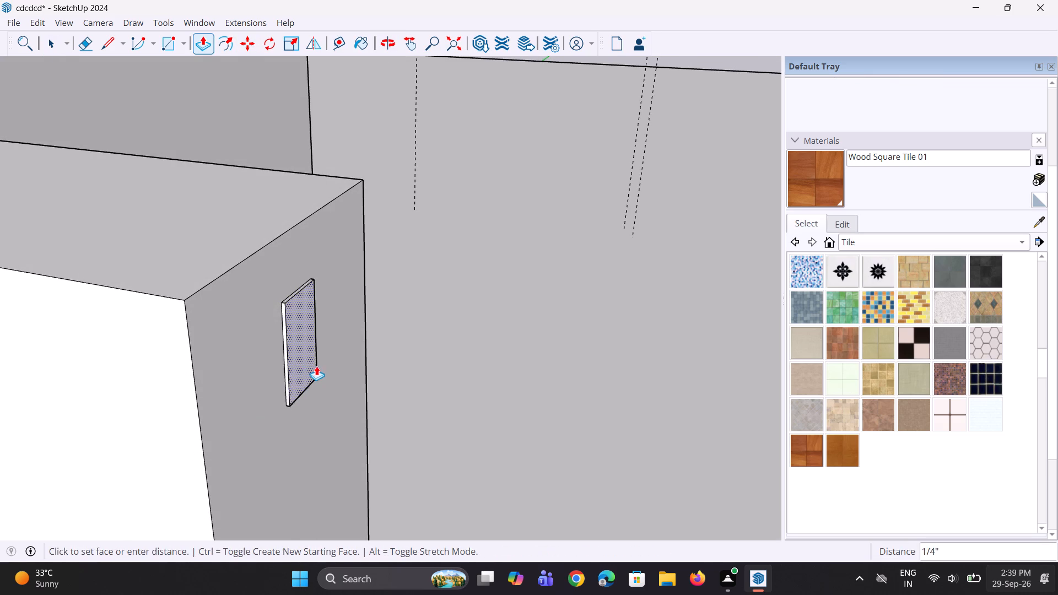
scroll(318, 366, down, 20)
scroll(318, 366, down, 4)
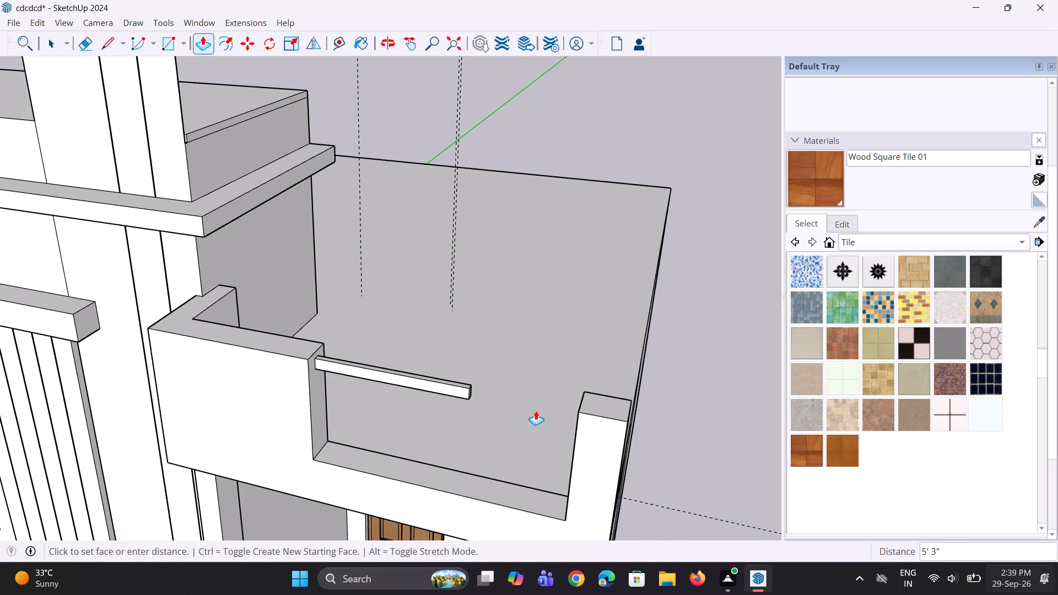
click(579, 433)
middle_drag(469, 453, 470, 429)
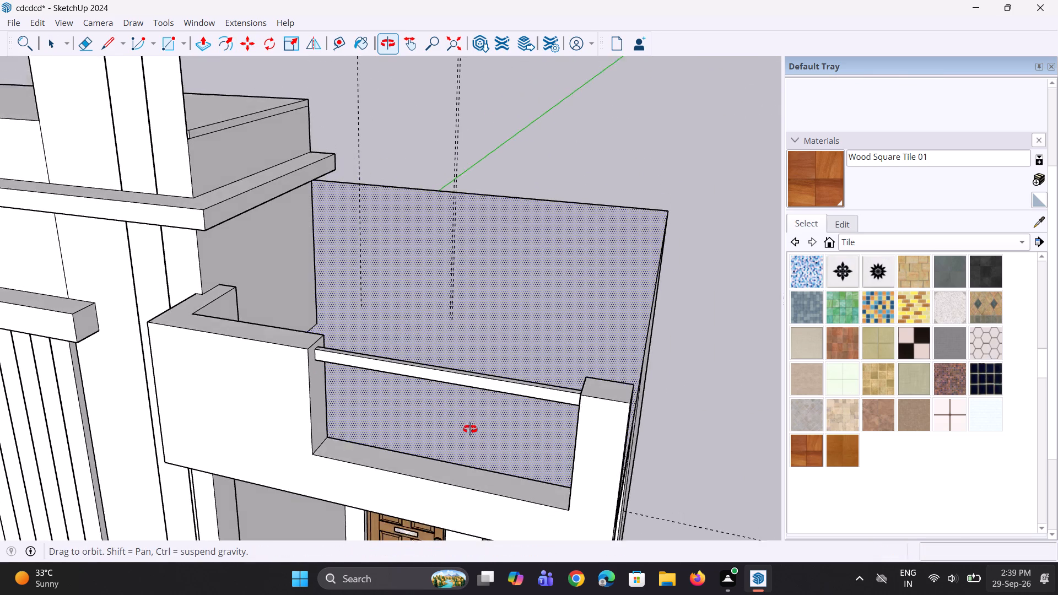
middle_drag(470, 429, 470, 416)
key(space)
key(space)
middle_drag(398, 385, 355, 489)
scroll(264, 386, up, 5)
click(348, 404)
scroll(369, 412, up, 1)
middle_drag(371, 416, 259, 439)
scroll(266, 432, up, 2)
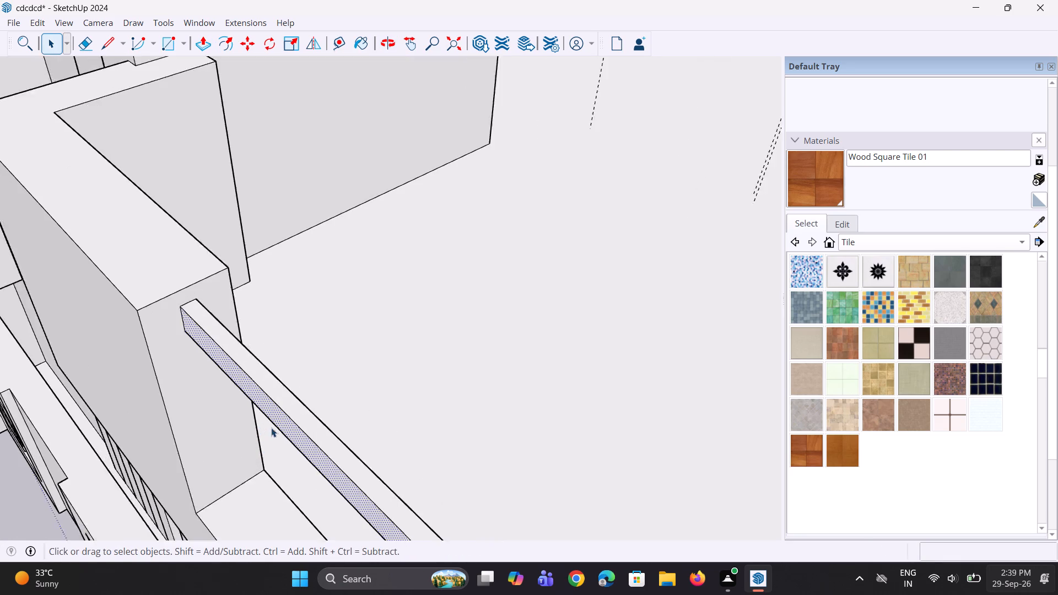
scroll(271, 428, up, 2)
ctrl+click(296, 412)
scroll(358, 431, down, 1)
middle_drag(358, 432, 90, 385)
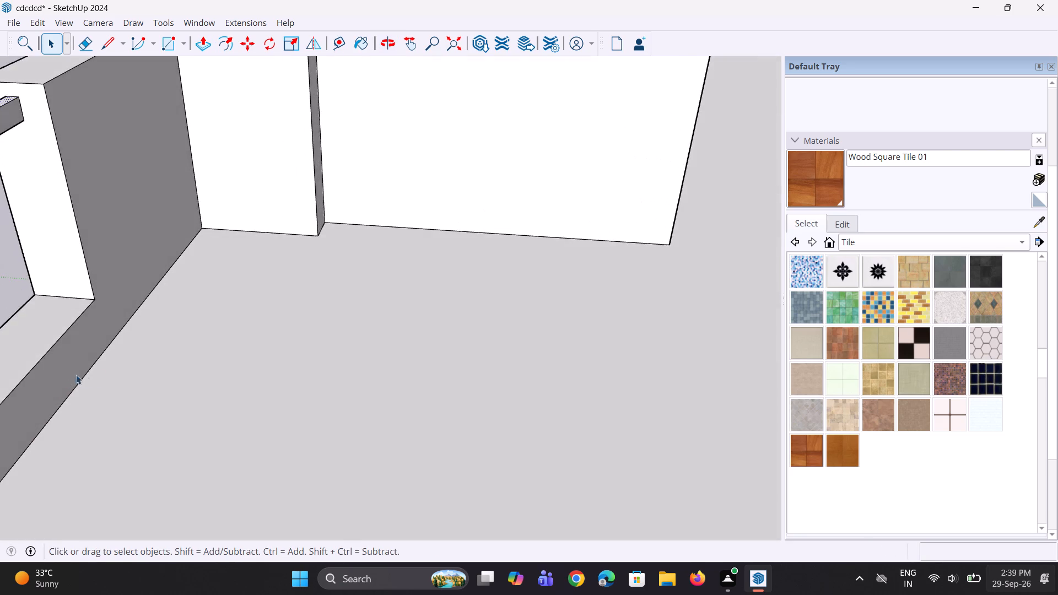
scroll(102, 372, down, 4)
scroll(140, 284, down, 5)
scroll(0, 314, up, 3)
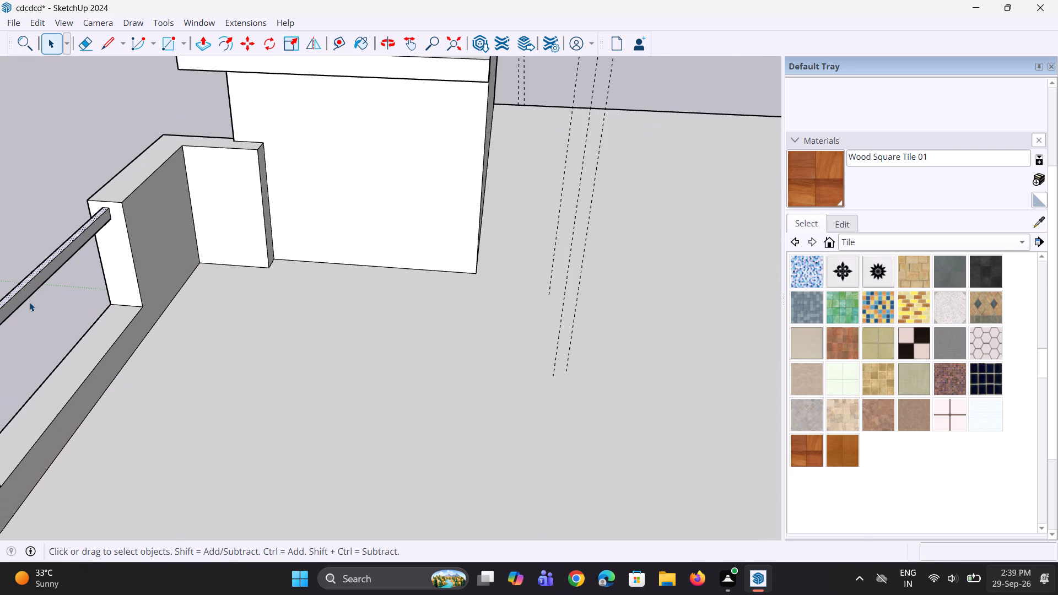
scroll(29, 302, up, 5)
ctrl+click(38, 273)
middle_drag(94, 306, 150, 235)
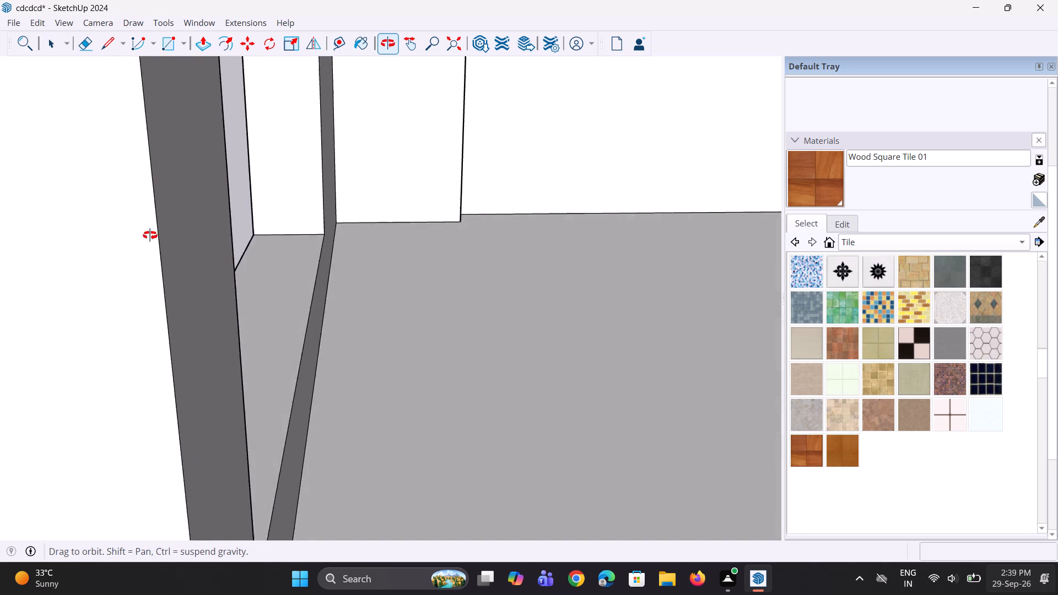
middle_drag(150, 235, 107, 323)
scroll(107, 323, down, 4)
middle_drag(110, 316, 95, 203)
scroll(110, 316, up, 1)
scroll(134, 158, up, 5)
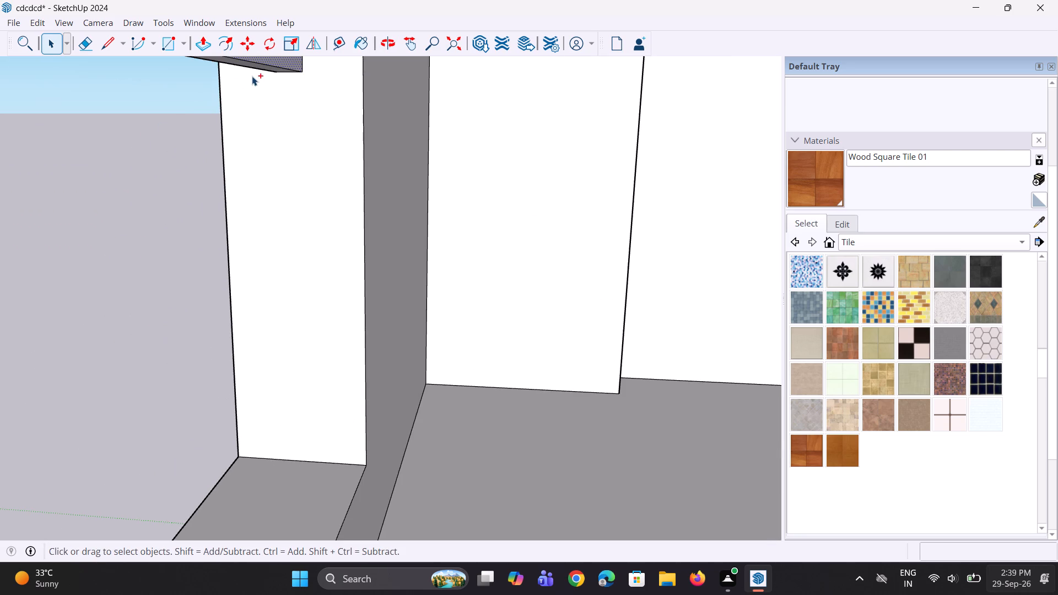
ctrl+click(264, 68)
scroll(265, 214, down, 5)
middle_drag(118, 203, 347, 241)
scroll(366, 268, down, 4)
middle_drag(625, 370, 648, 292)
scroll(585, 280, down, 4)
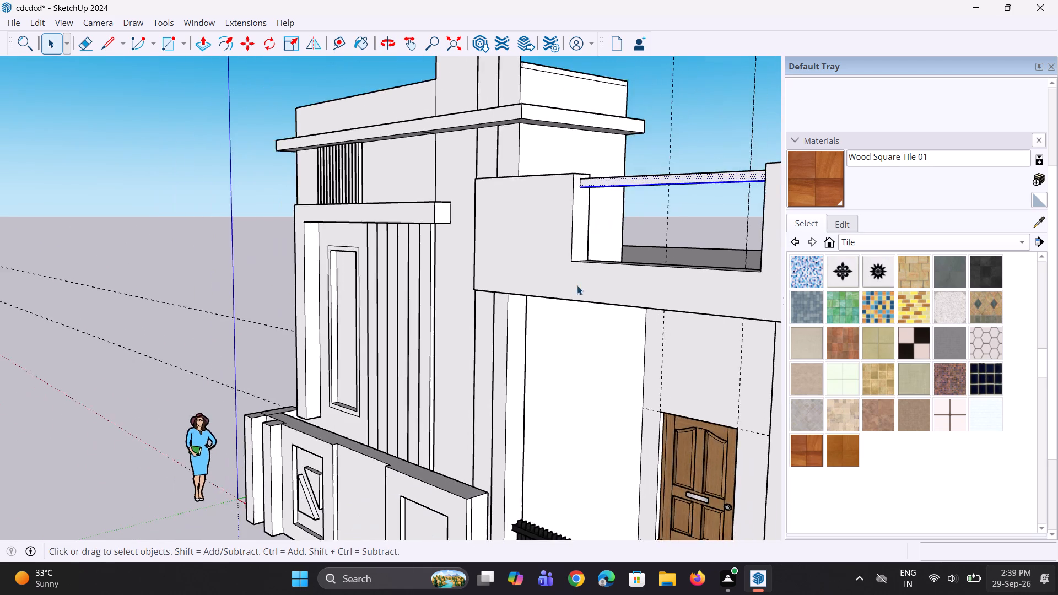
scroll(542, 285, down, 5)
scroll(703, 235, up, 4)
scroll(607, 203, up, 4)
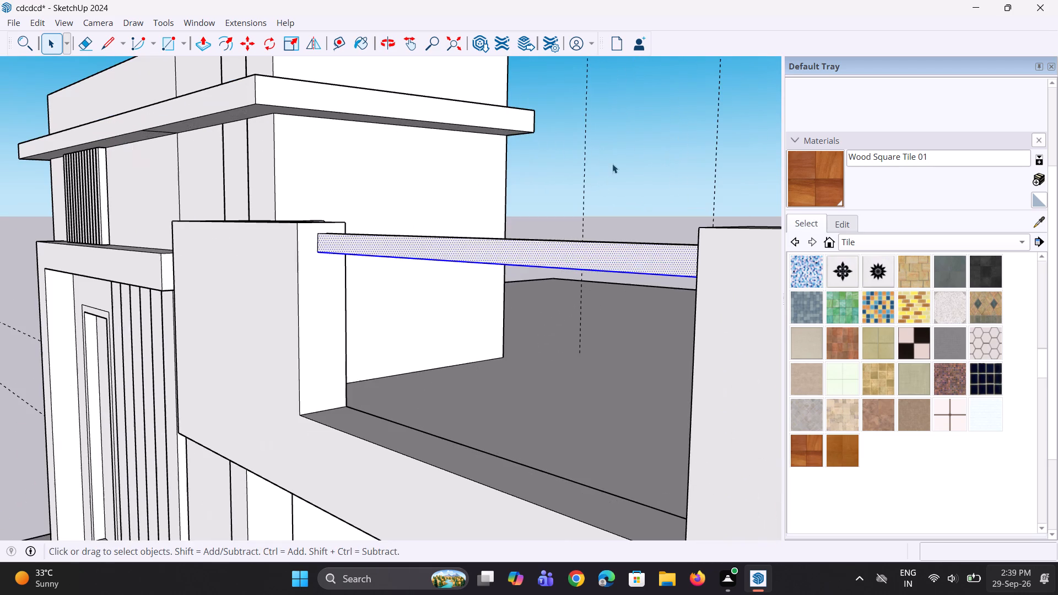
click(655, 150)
Select the rail's underside, front, top and back faces and make them a group.
middle_drag(554, 286, 558, 220)
scroll(368, 131, up, 8)
click(334, 108)
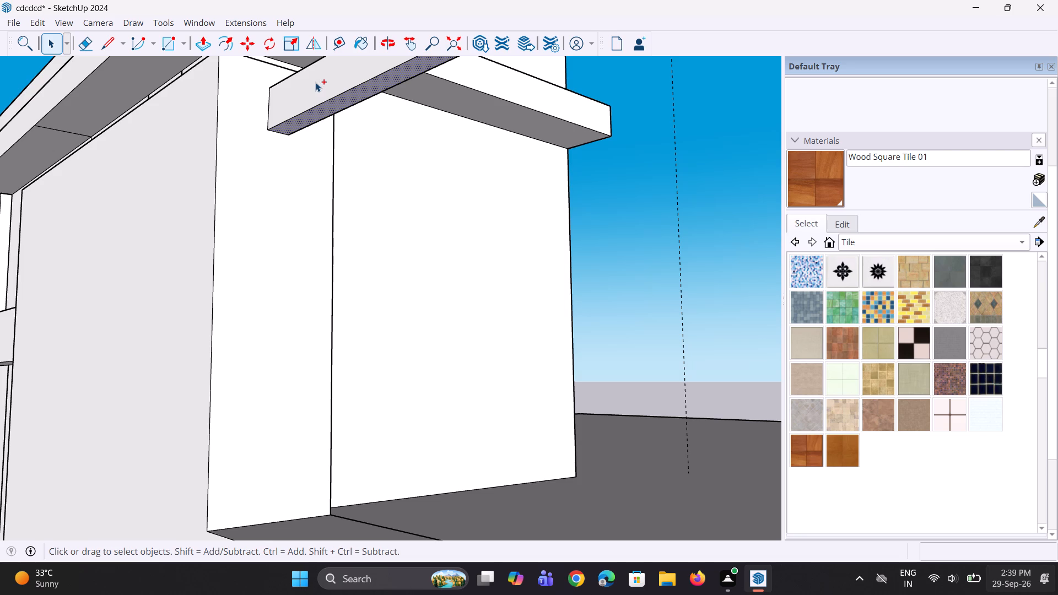
ctrl+click(315, 82)
scroll(315, 171, down, 5)
middle_drag(322, 163, 336, 311)
scroll(348, 311, up, 3)
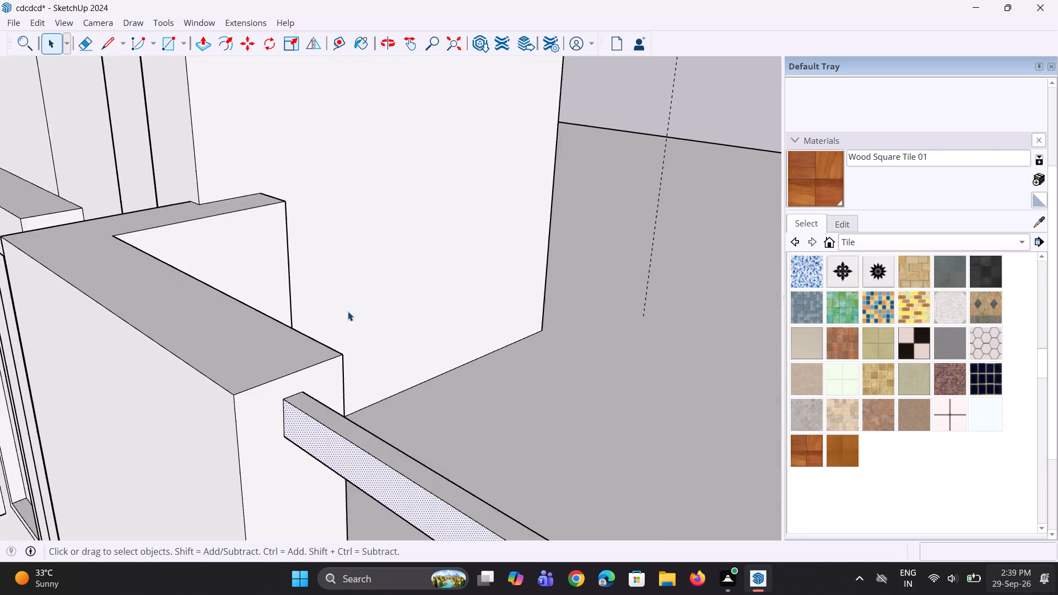
ctrl+click(353, 476)
scroll(362, 459, down, 4)
middle_drag(471, 442, 219, 399)
scroll(316, 403, down, 5)
scroll(67, 378, up, 3)
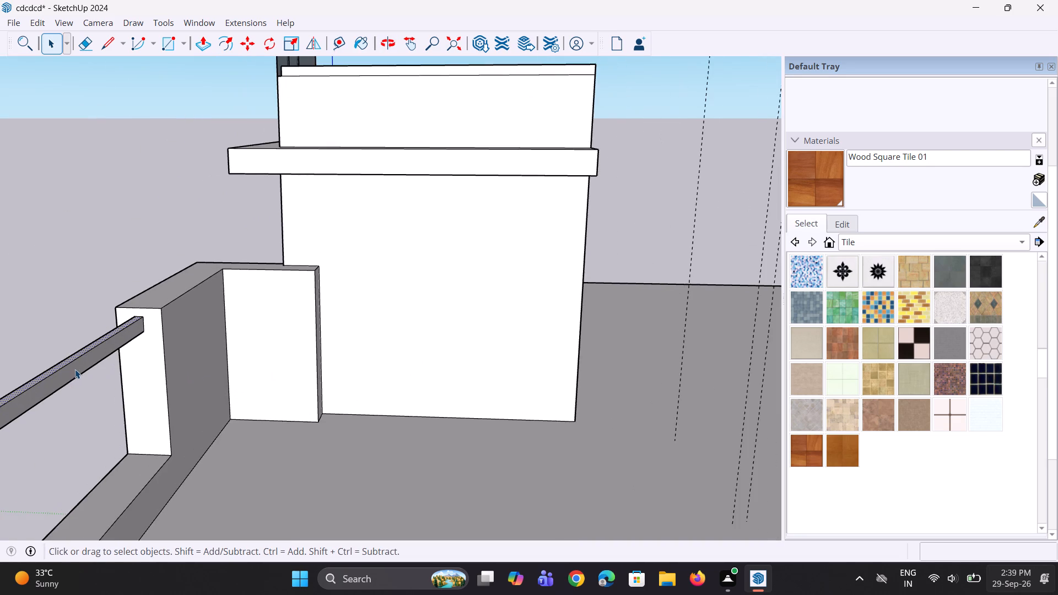
scroll(75, 369, up, 2)
ctrl+click(79, 365)
right_click(80, 364)
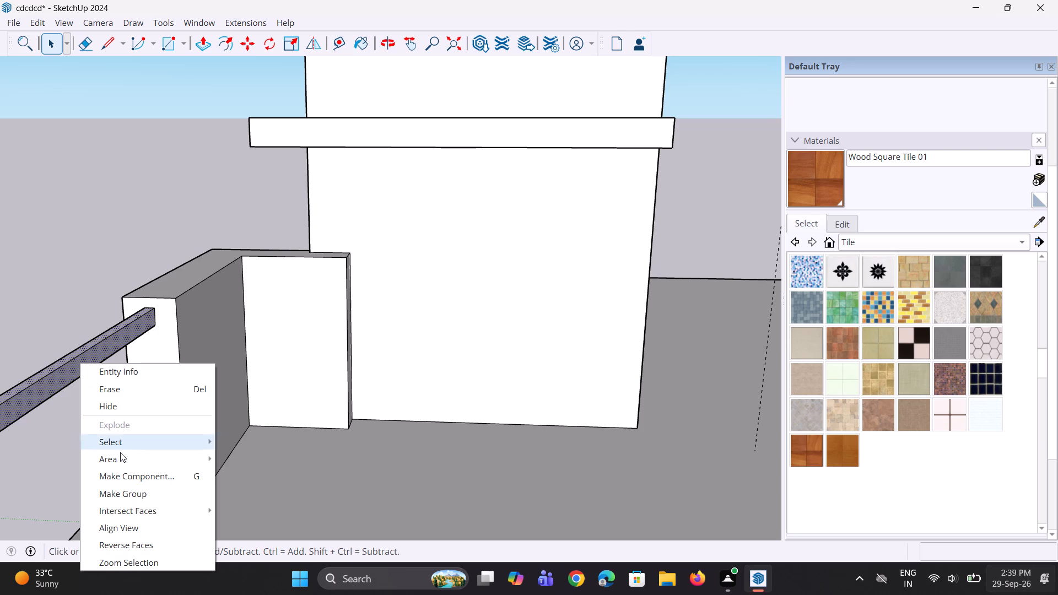
click(123, 496)
Copy the rail group downward along the post at a distance of 5".
scroll(144, 414, down, 5)
middle_drag(156, 426, 503, 423)
scroll(651, 419, down, 3)
middle_drag(651, 409, 602, 370)
scroll(638, 348, up, 5)
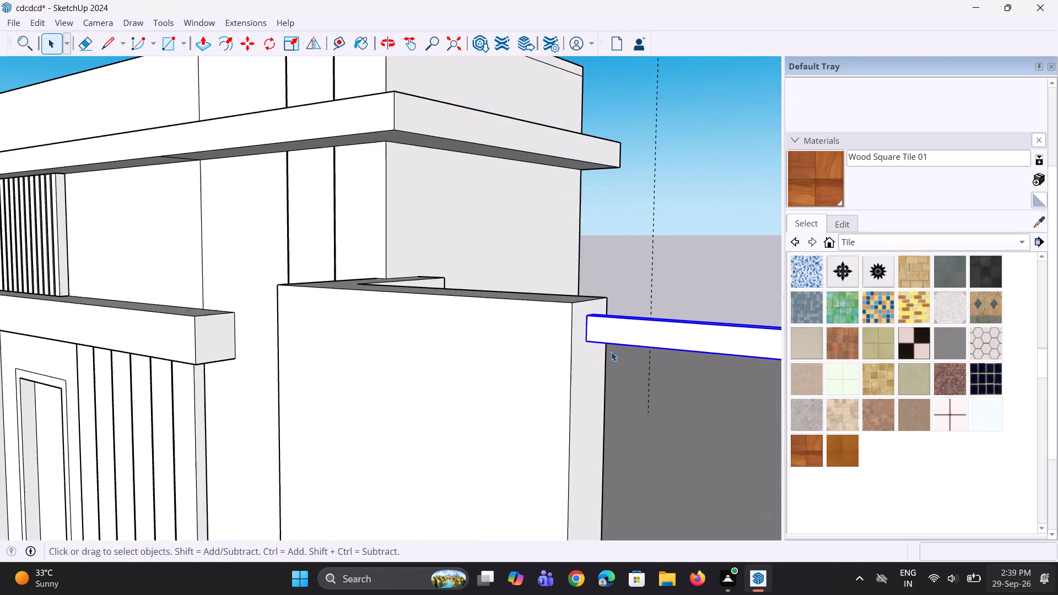
scroll(611, 351, up, 3)
key(m)
click(589, 339)
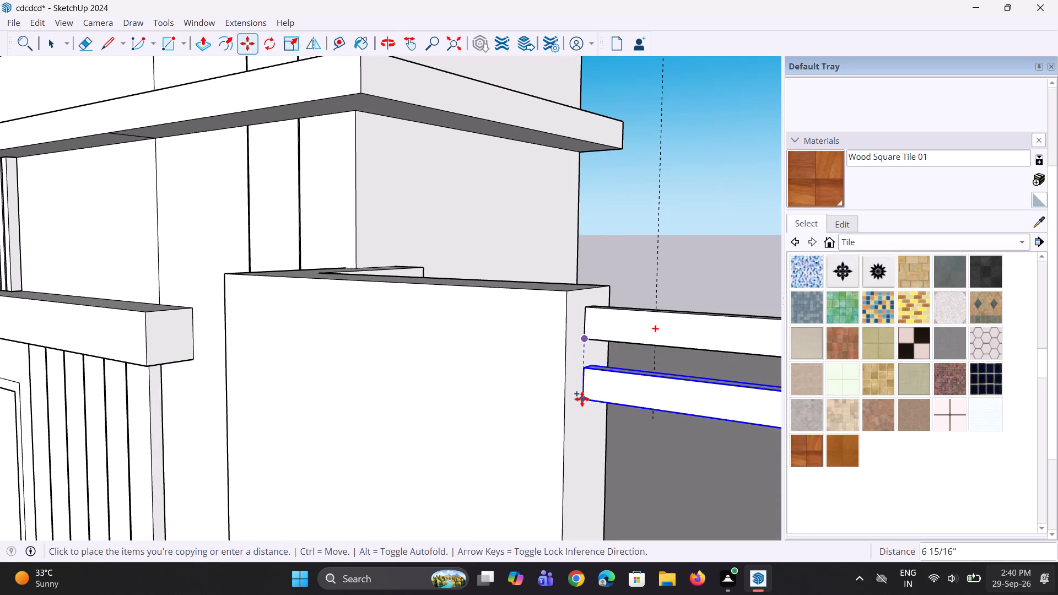
click(582, 400)
key(asterisk)
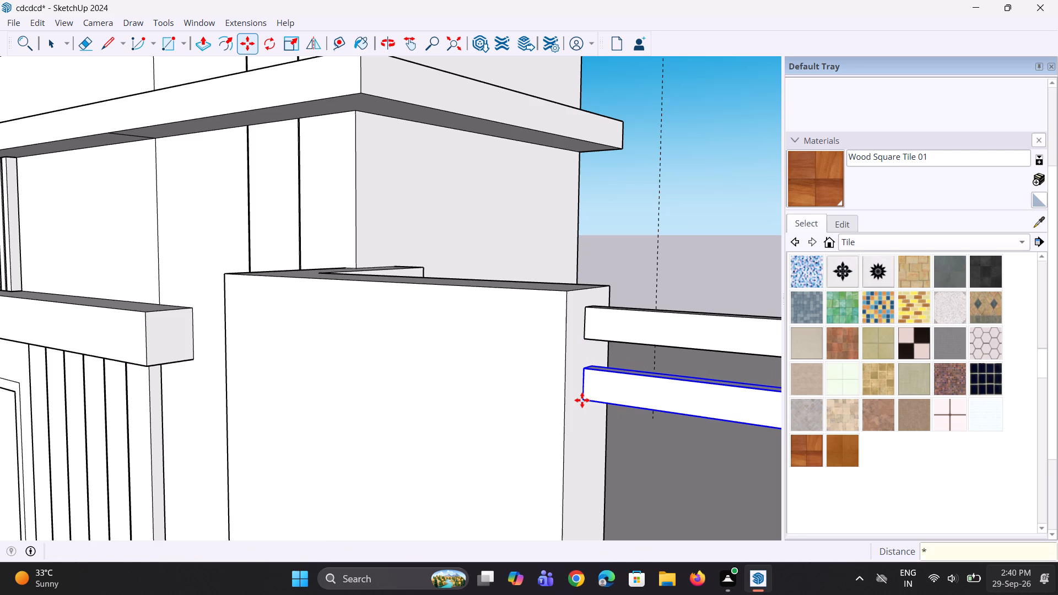
scroll(580, 391, down, 11)
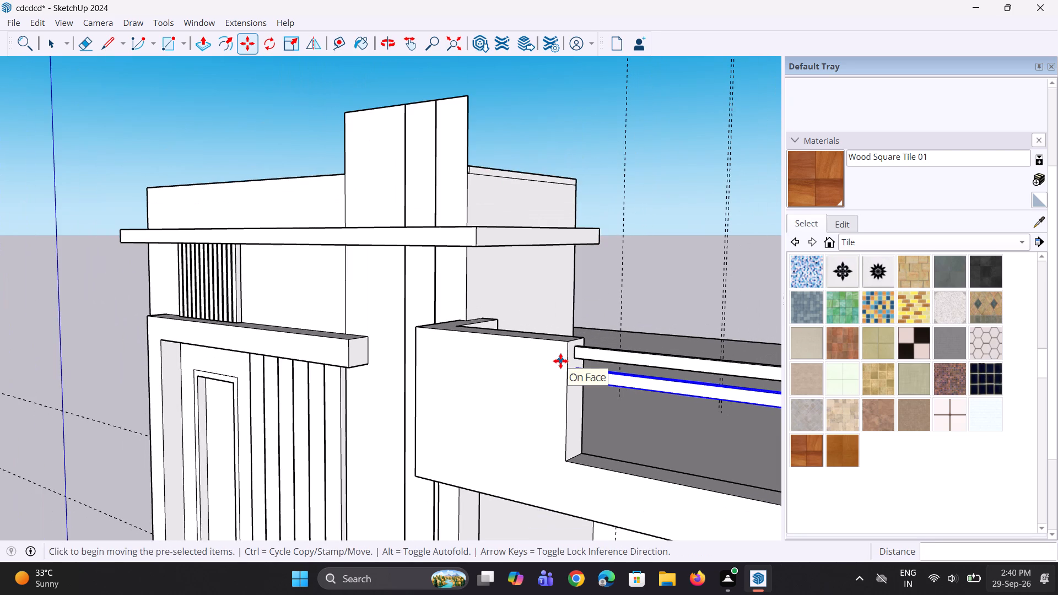
key(5)
key(Return)
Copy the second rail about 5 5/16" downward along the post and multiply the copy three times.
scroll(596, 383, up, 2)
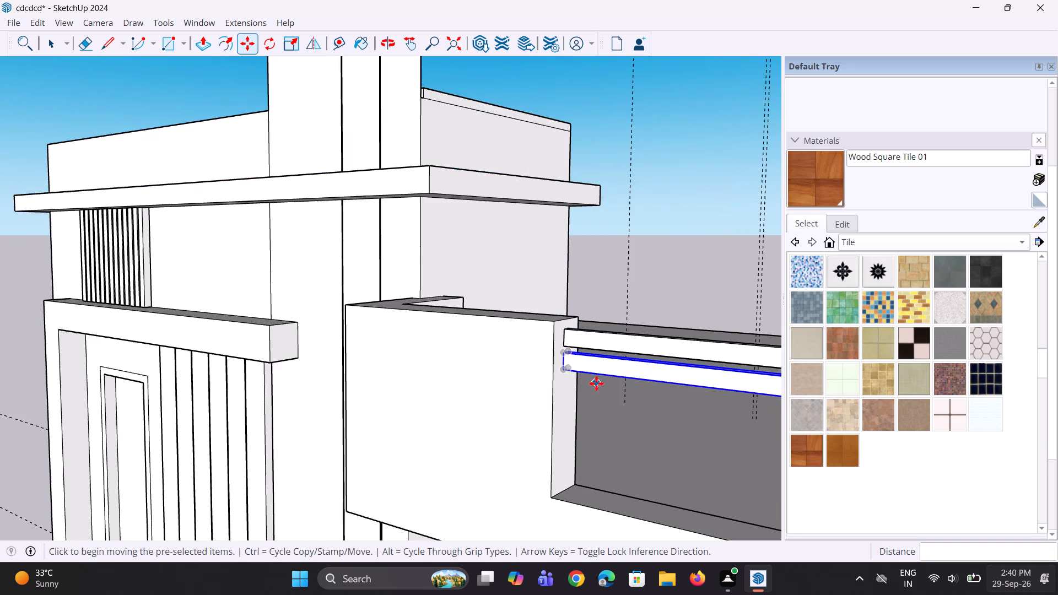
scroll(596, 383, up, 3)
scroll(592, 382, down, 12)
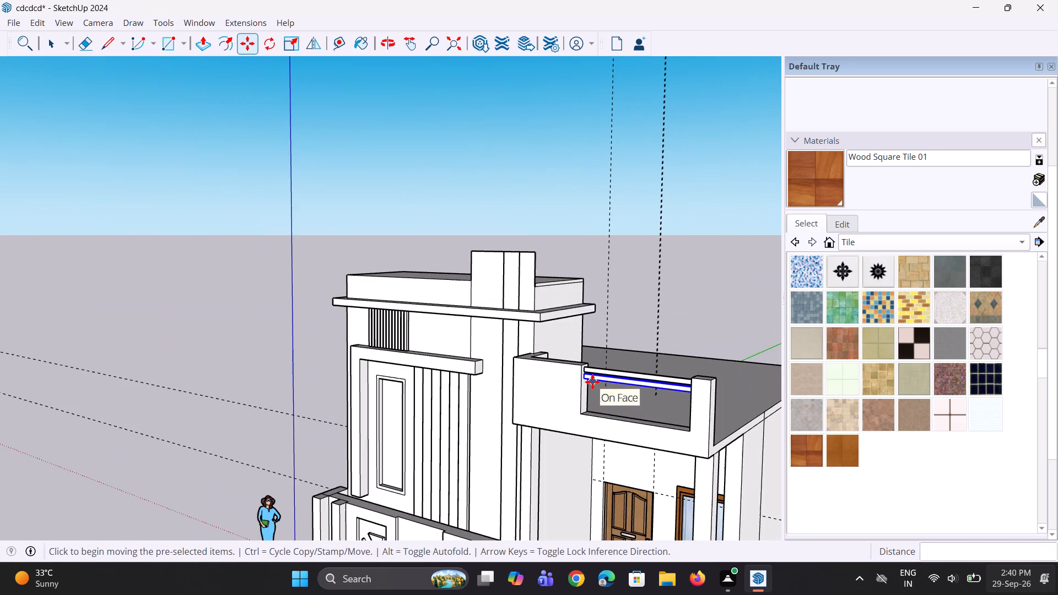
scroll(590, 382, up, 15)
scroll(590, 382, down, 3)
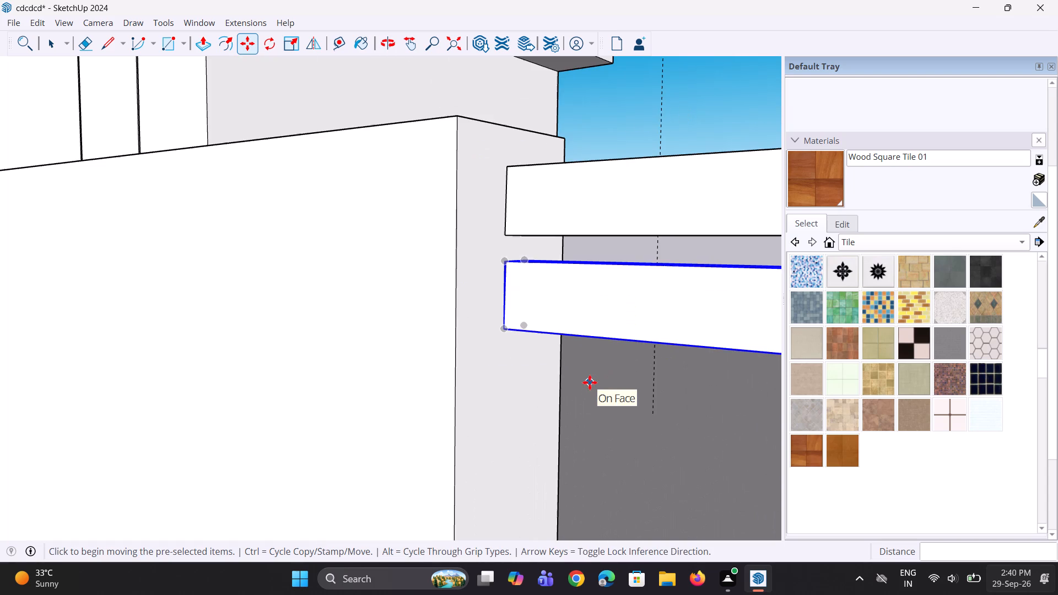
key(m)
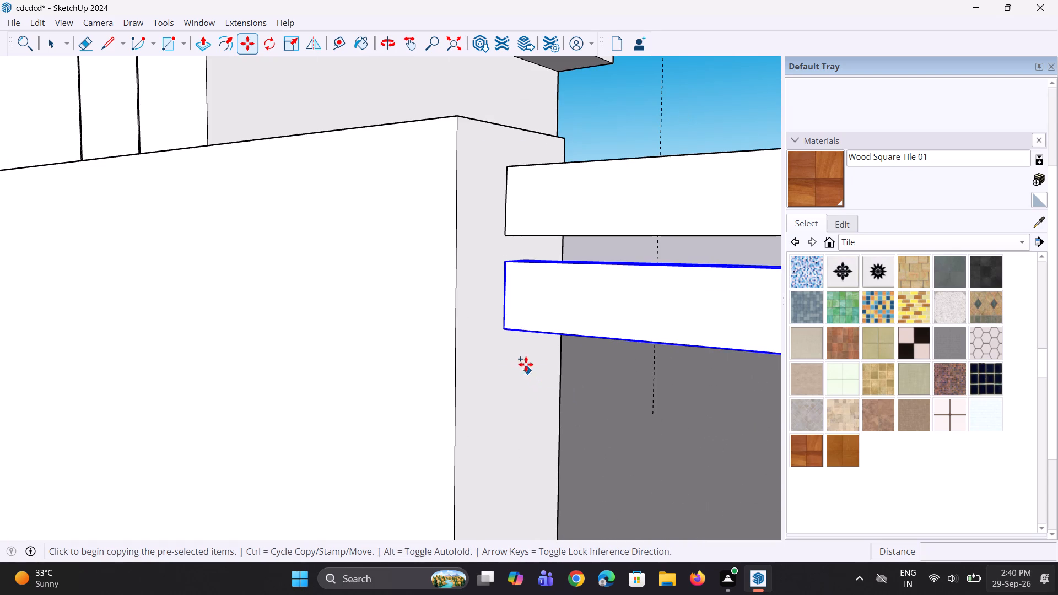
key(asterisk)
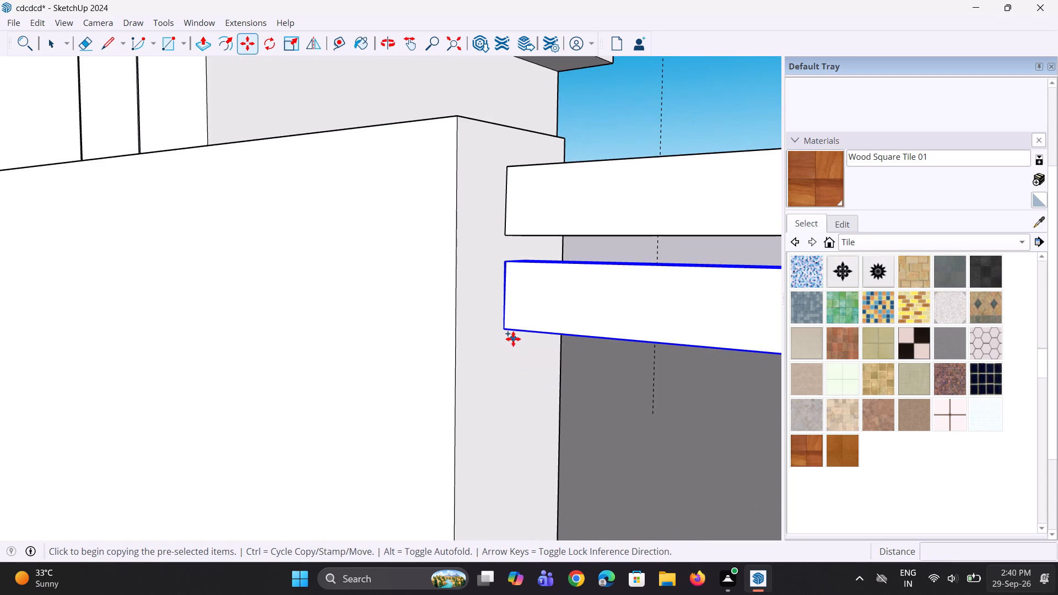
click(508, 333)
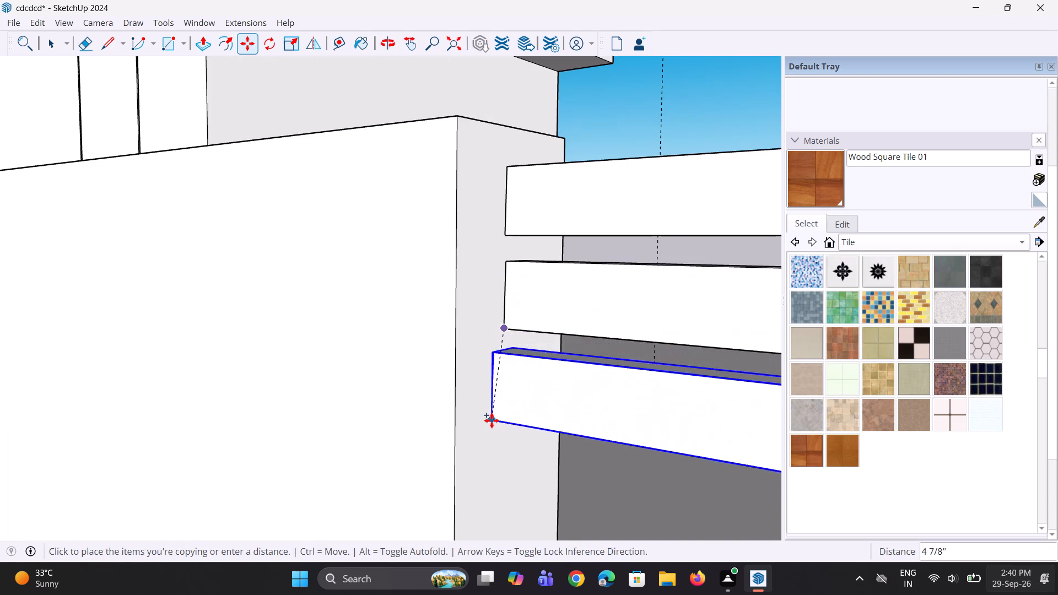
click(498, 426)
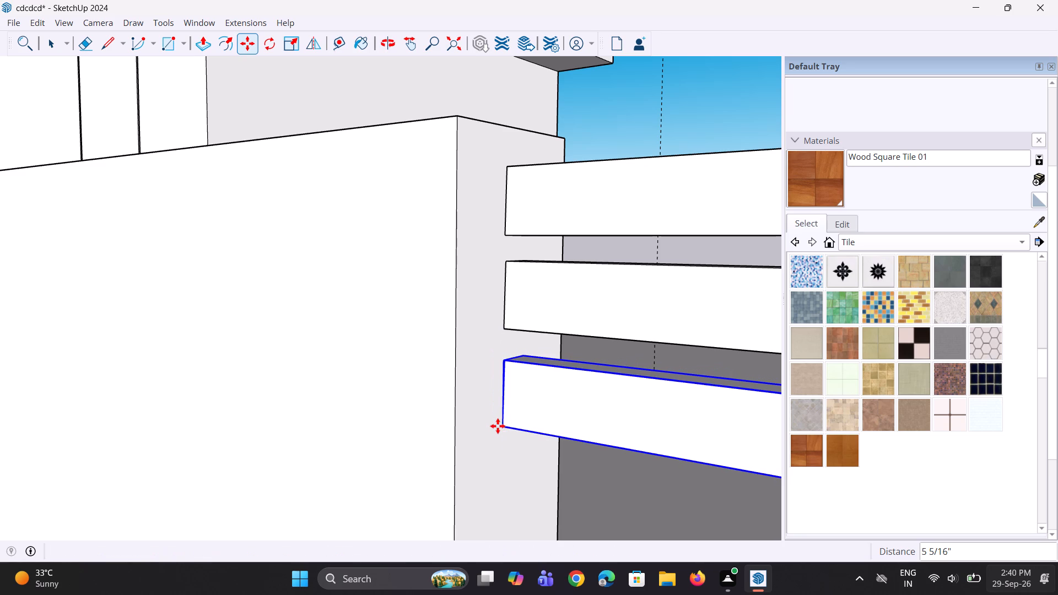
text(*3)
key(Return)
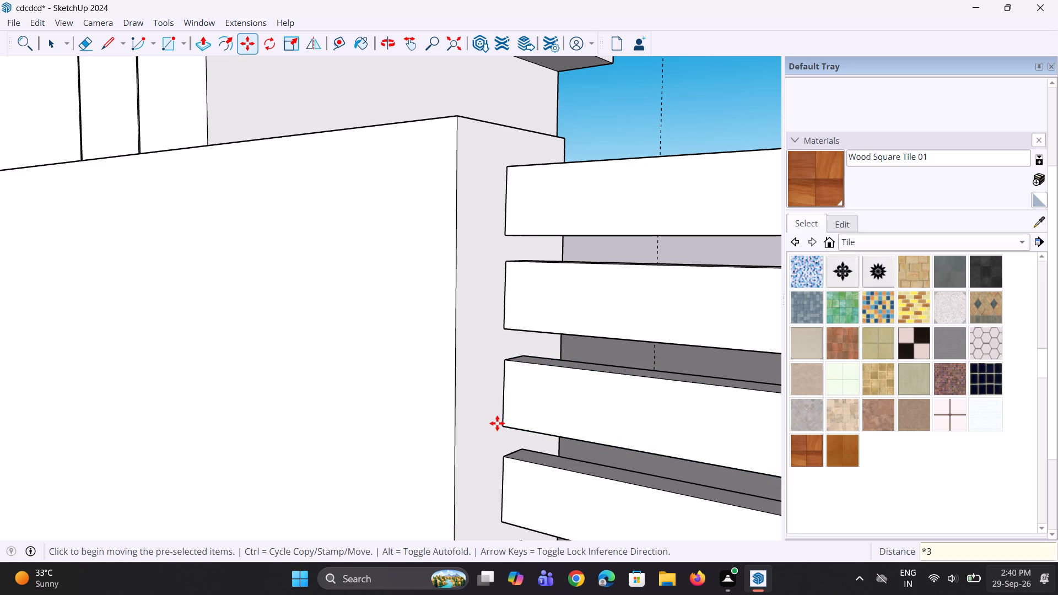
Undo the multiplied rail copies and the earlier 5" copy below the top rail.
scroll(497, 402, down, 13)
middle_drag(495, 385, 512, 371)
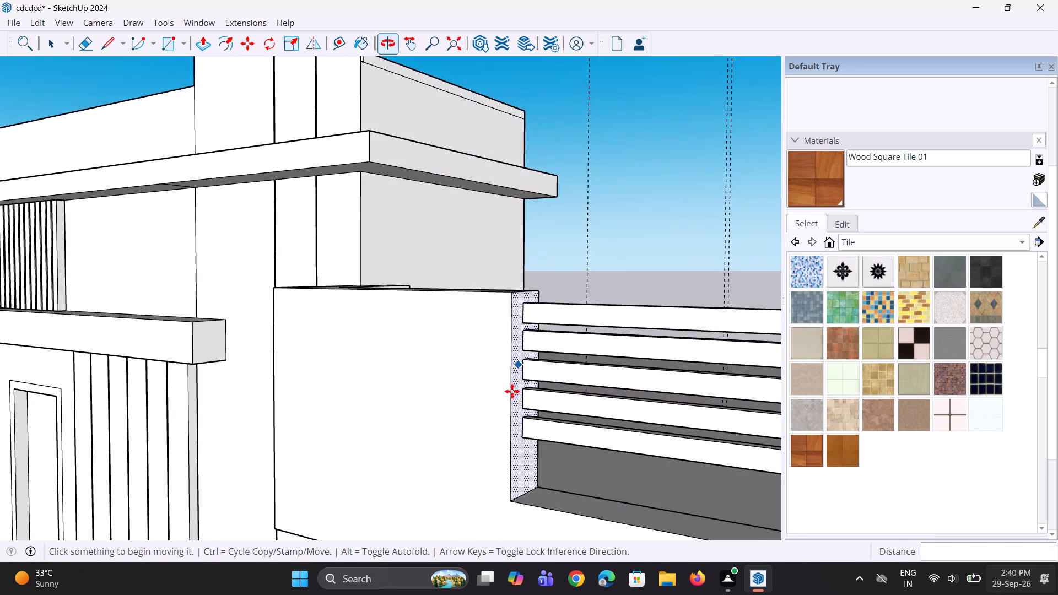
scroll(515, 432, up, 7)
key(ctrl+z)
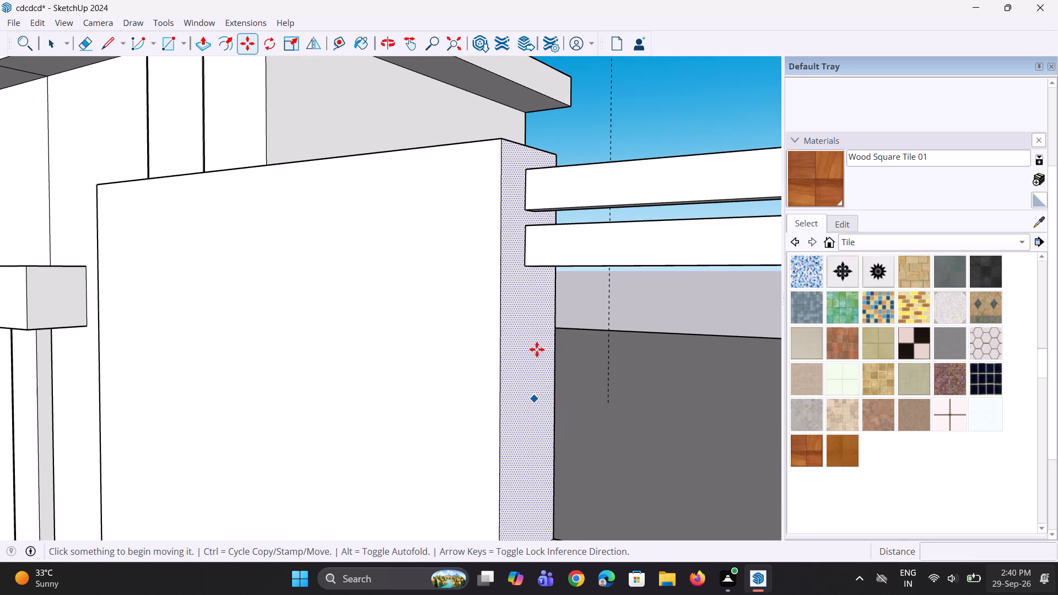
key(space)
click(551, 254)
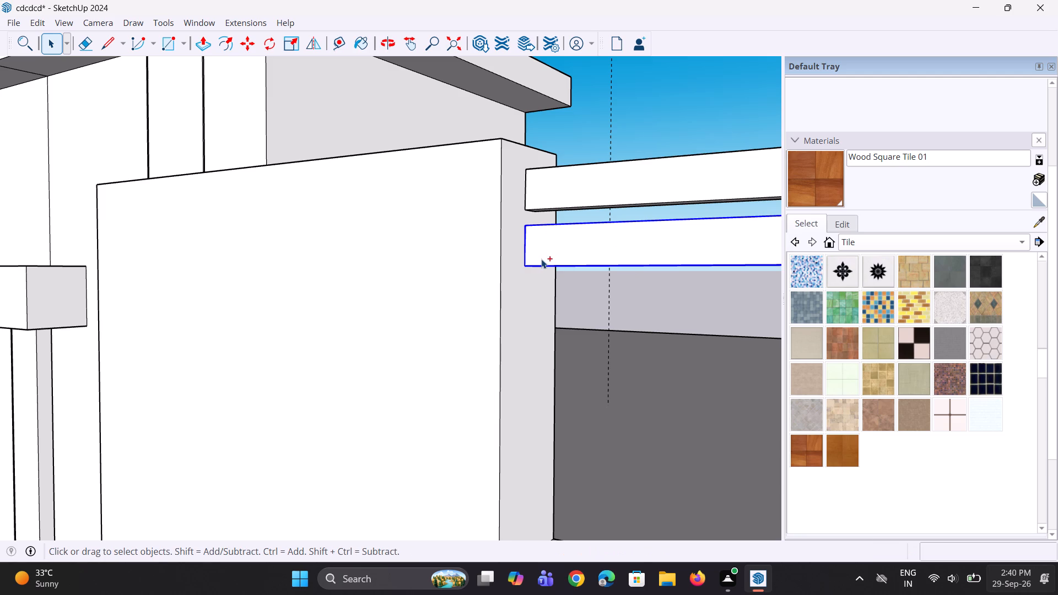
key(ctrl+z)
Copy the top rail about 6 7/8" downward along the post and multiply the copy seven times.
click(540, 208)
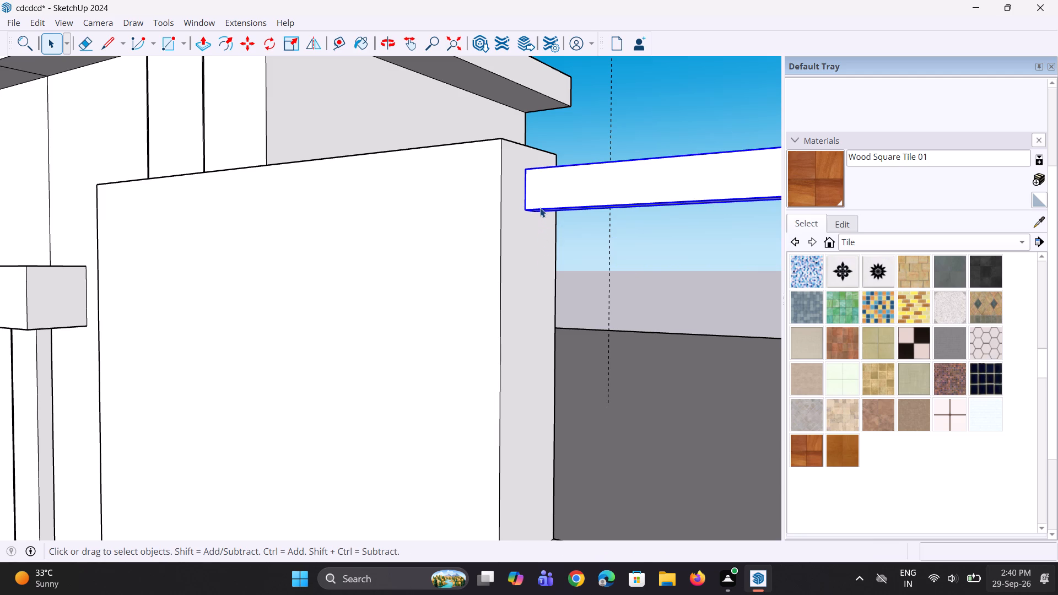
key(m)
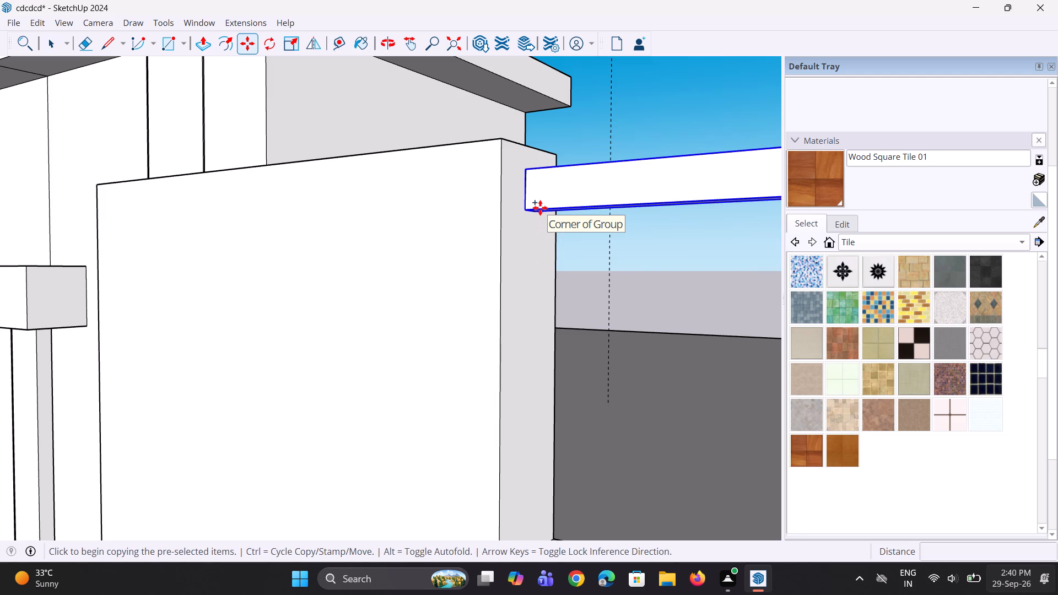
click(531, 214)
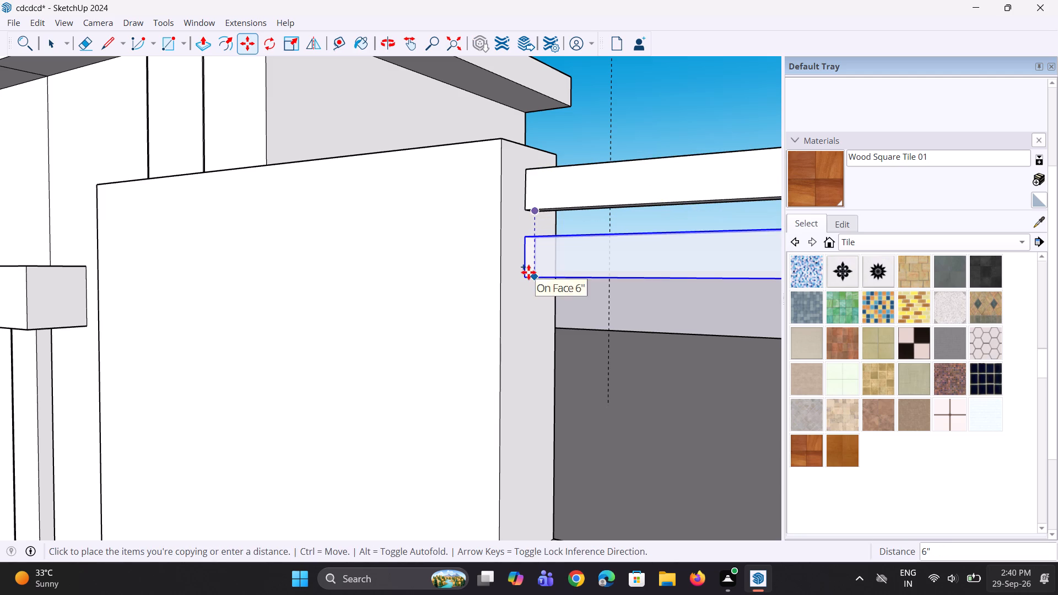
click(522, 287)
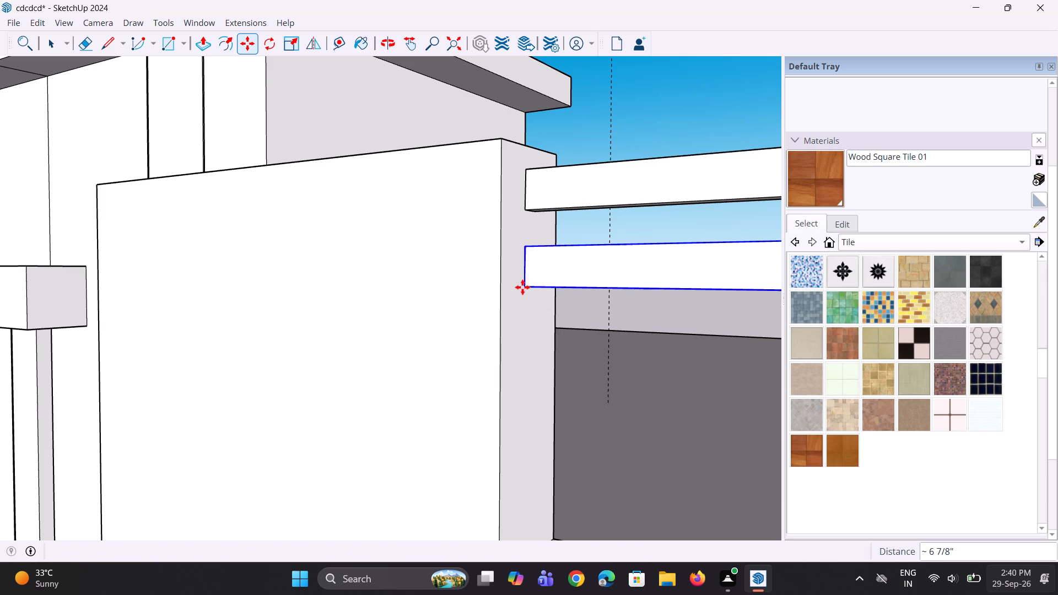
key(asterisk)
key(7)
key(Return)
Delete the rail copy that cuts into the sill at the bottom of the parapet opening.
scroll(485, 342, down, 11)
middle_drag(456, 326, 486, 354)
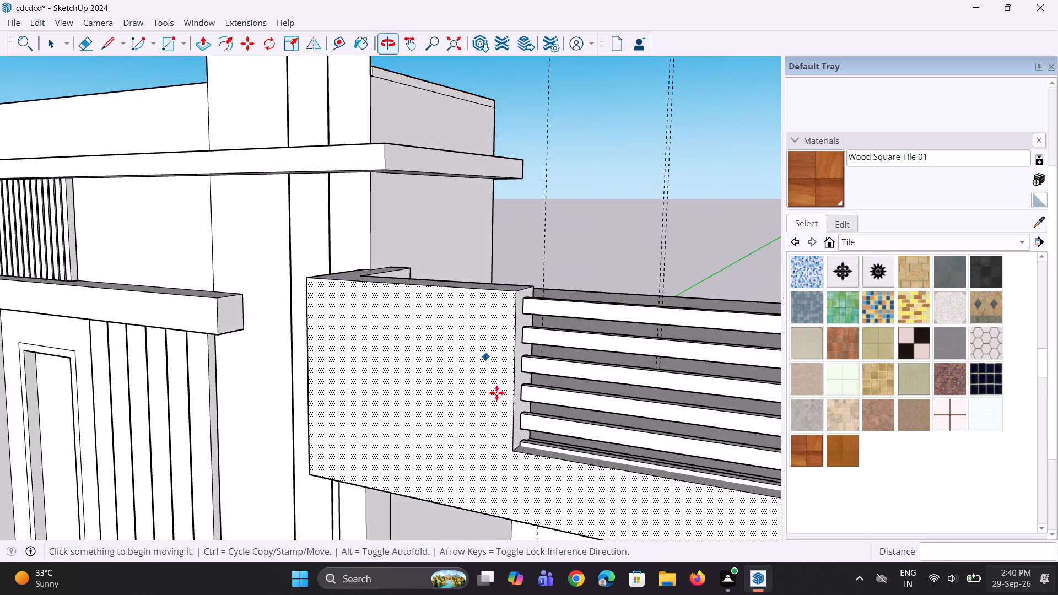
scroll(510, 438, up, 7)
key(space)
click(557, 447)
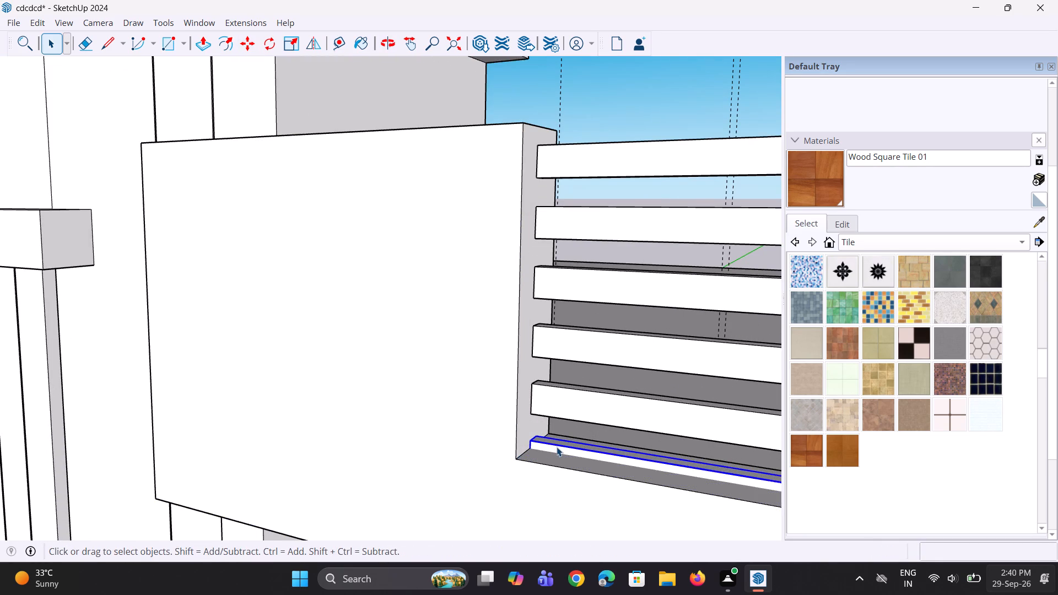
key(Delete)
Examine the railing and the porch soffit from below for rail copies protruding through the parapet's underside.
scroll(490, 430, down, 5)
middle_drag(471, 419, 515, 423)
scroll(396, 376, down, 5)
middle_drag(392, 371, 481, 196)
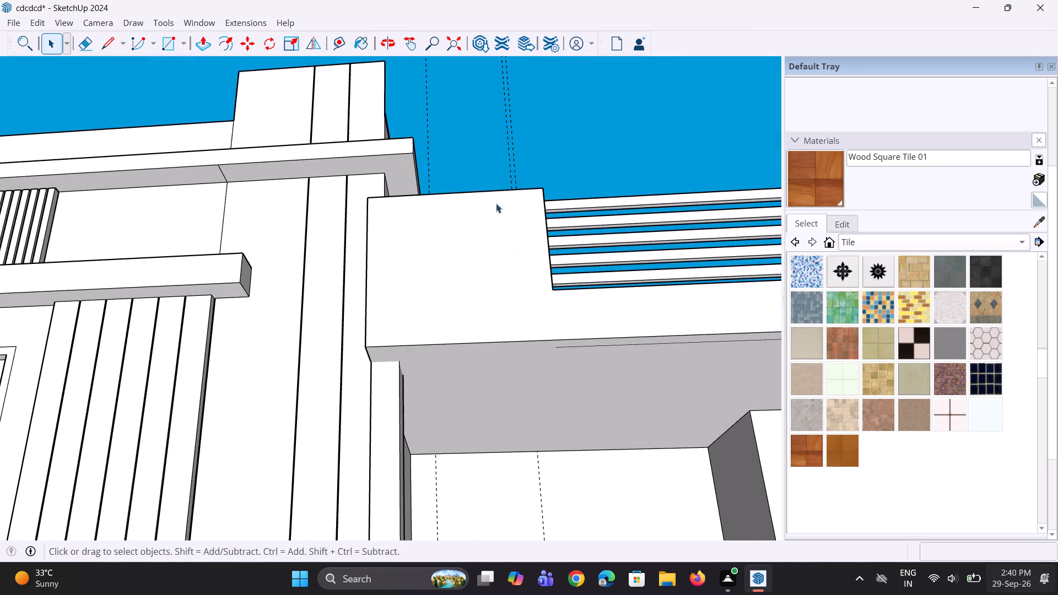
middle_drag(592, 376, 586, 289)
scroll(582, 299, up, 5)
scroll(582, 295, down, 3)
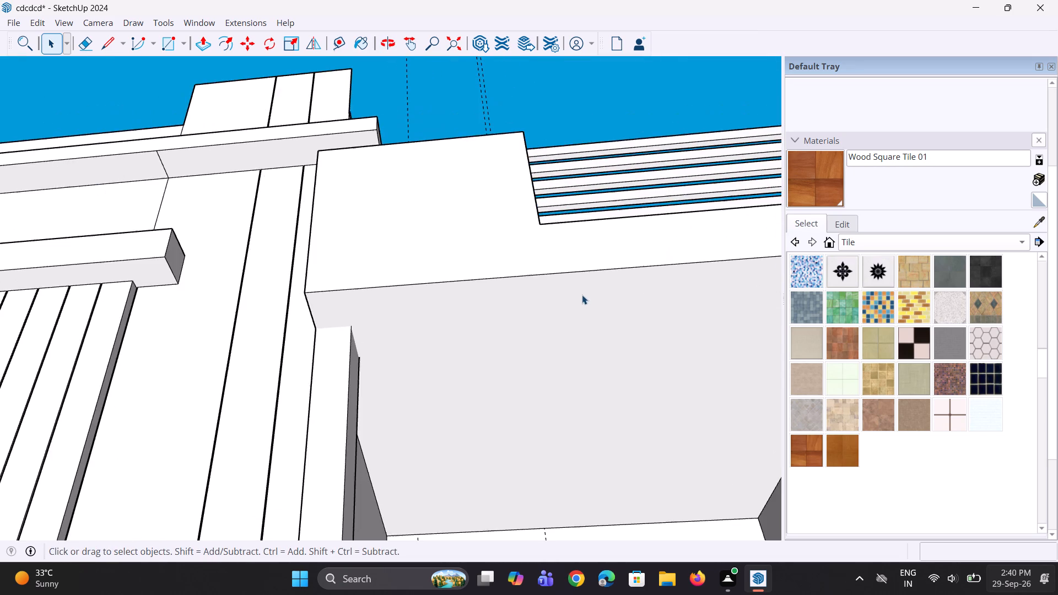
scroll(555, 325, down, 4)
click(563, 302)
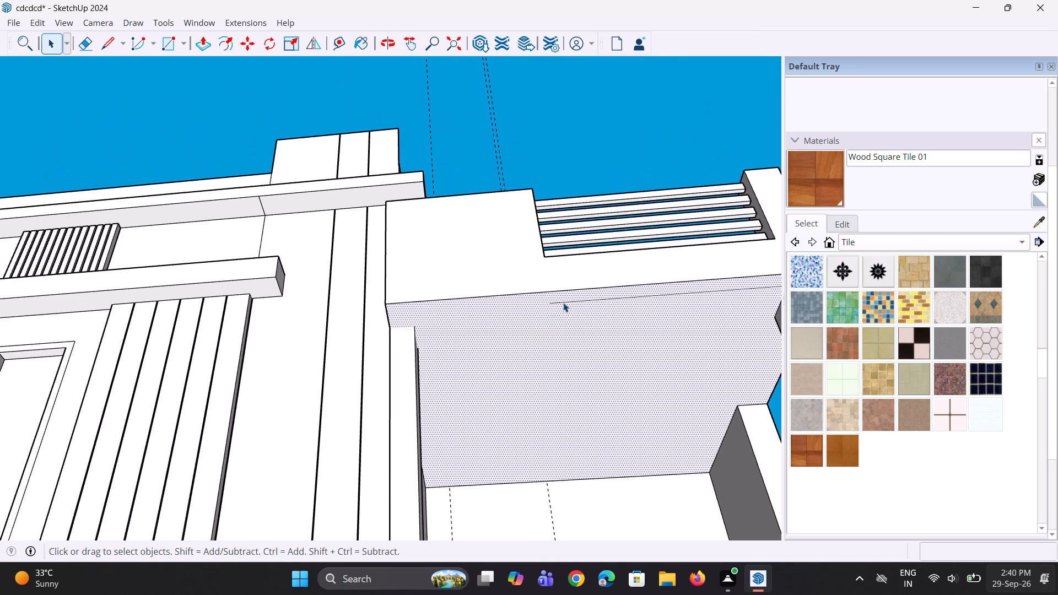
double_click(564, 302)
scroll(564, 302, down, 5)
middle_drag(564, 309, 567, 381)
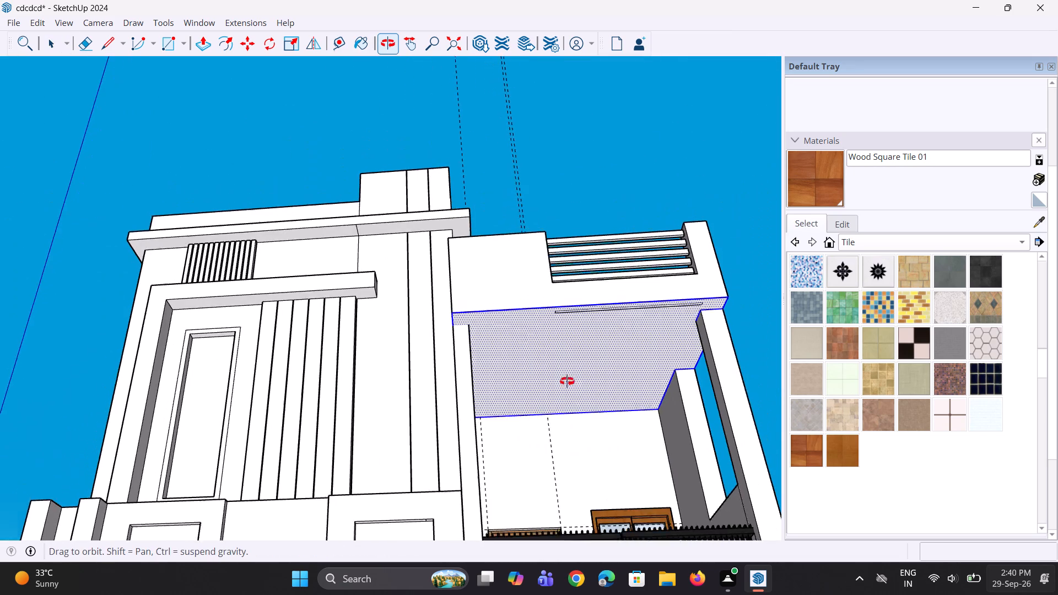
middle_drag(567, 381, 569, 385)
scroll(579, 324, up, 7)
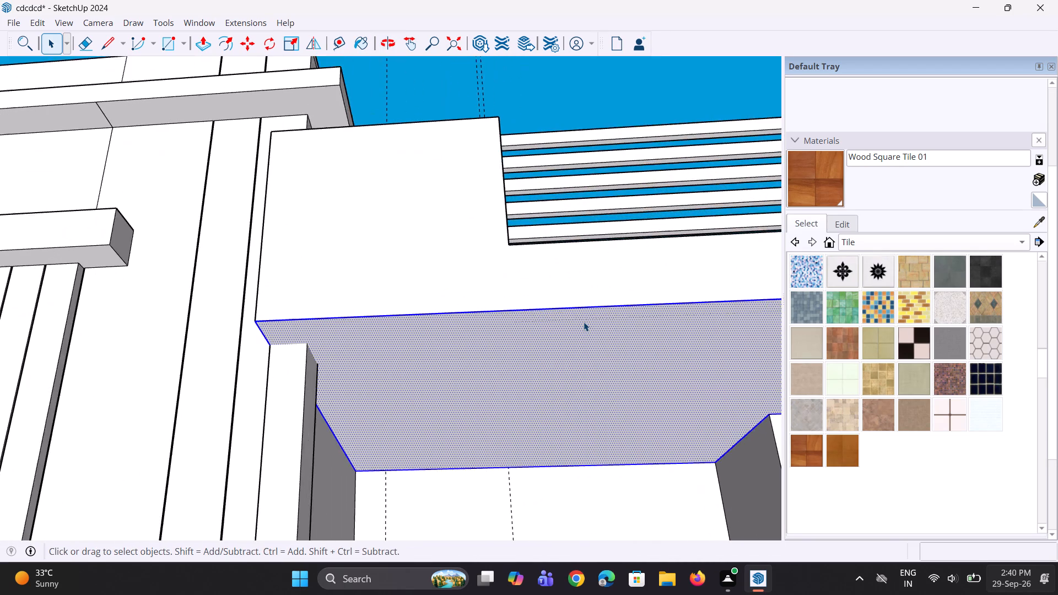
scroll(584, 322, up, 3)
scroll(579, 324, down, 5)
middle_drag(574, 326, 559, 480)
middle_drag(532, 363, 531, 416)
scroll(526, 385, up, 5)
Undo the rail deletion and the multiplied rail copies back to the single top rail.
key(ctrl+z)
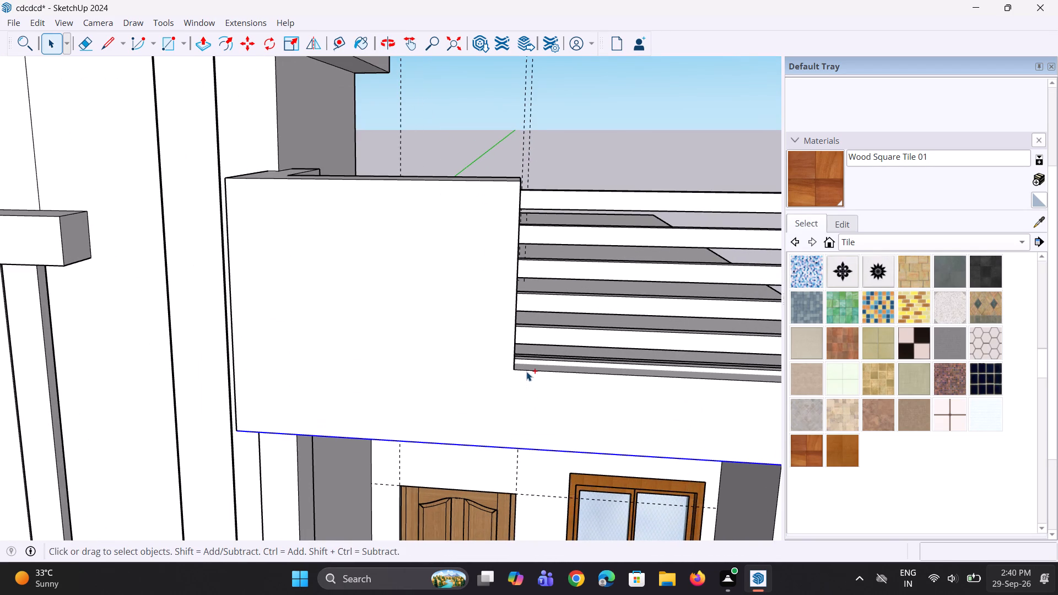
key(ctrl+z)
Copy the top rail 6" downward along the post and multiply the copy five times.
middle_drag(565, 213, 510, 251)
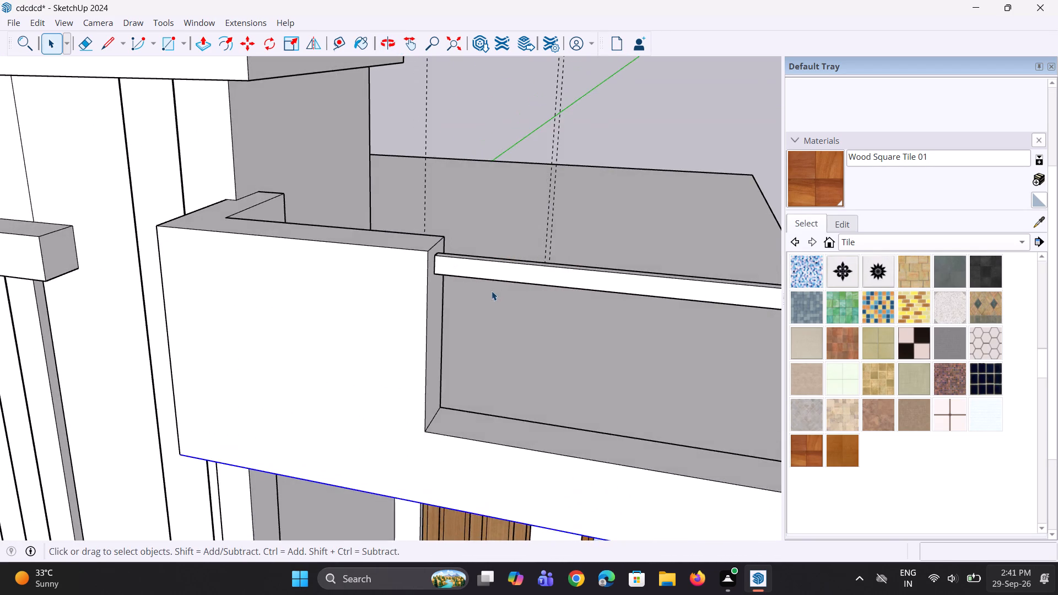
scroll(492, 291, up, 3)
click(466, 266)
key(m)
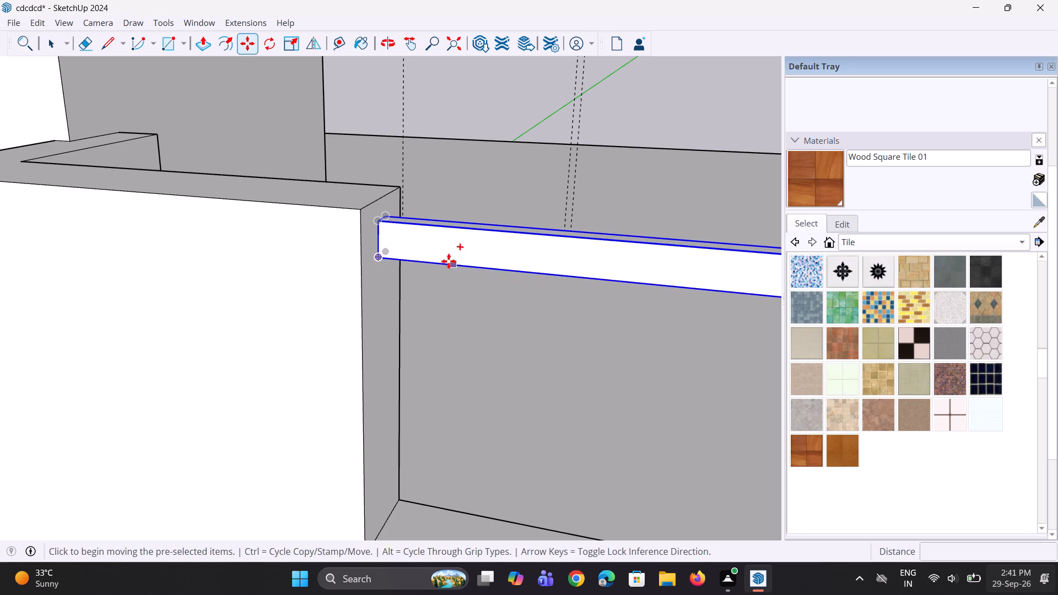
click(380, 262)
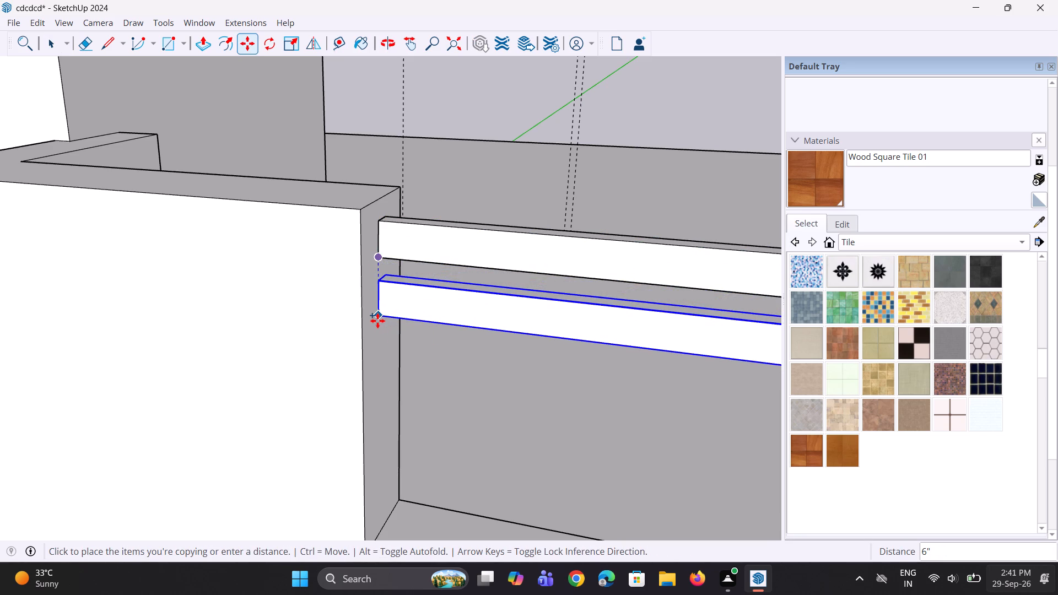
click(378, 322)
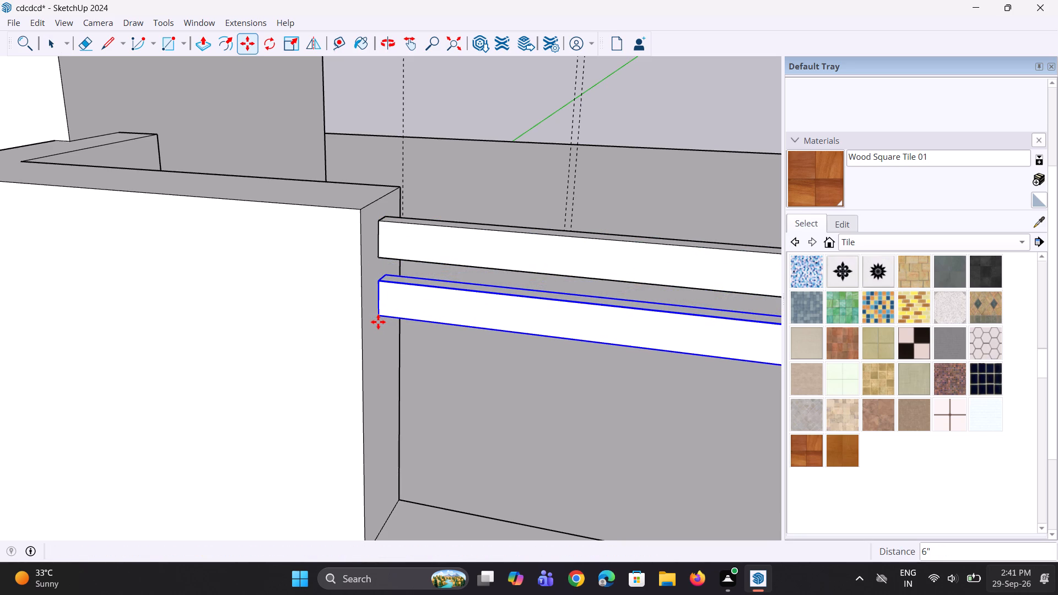
text(*5)
key(Return)
Examine the railing's spacing and fit in the parapet opening against the whole front elevation.
scroll(454, 363, down, 5)
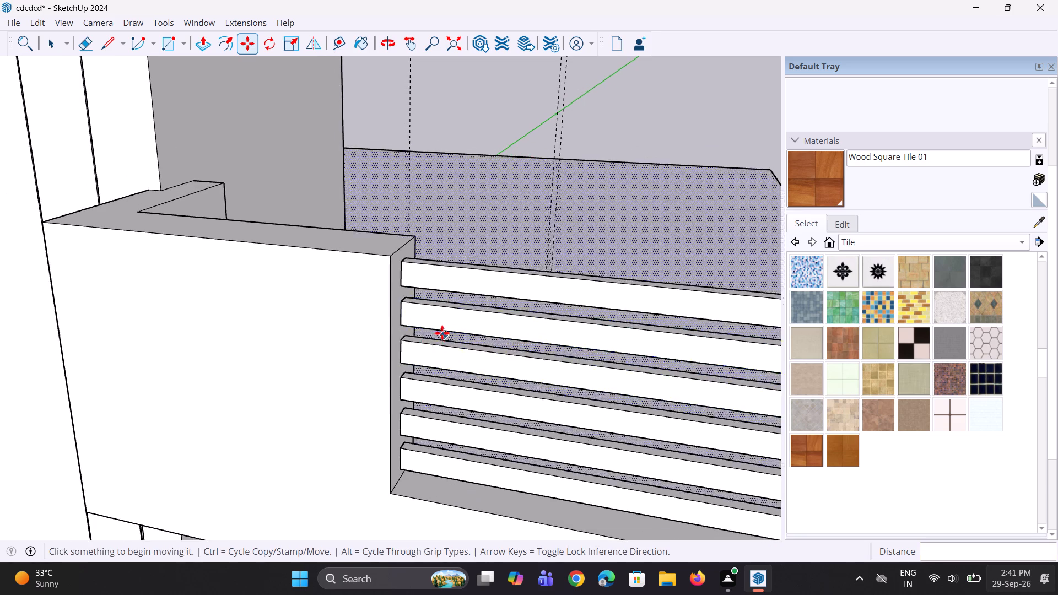
middle_drag(423, 352, 471, 354)
scroll(466, 355, down, 5)
key(space)
key(space)
scroll(425, 327, down, 5)
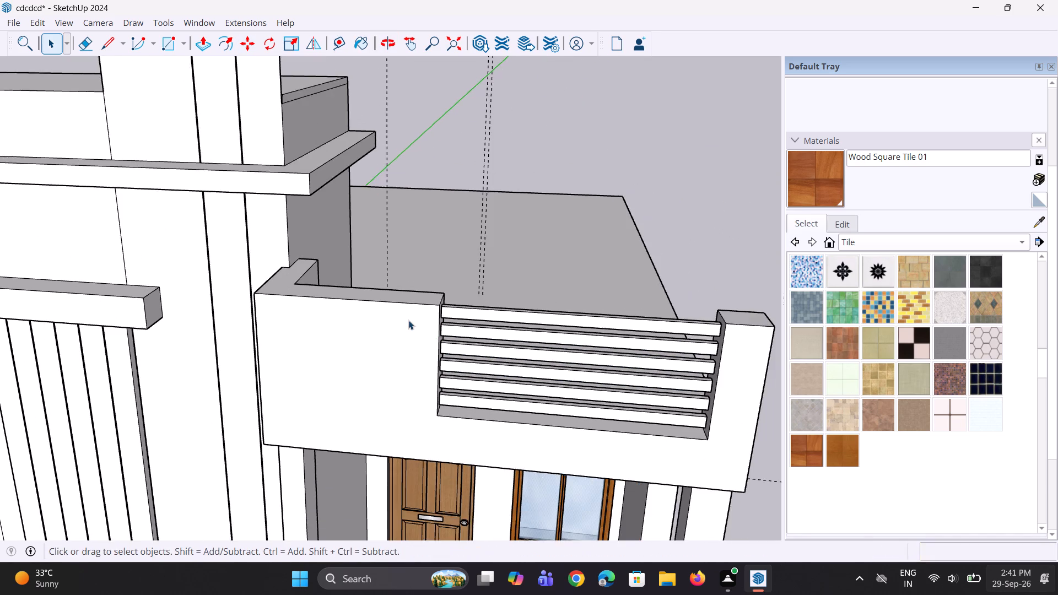
click(705, 282)
middle_drag(618, 387, 683, 357)
scroll(683, 357, down, 3)
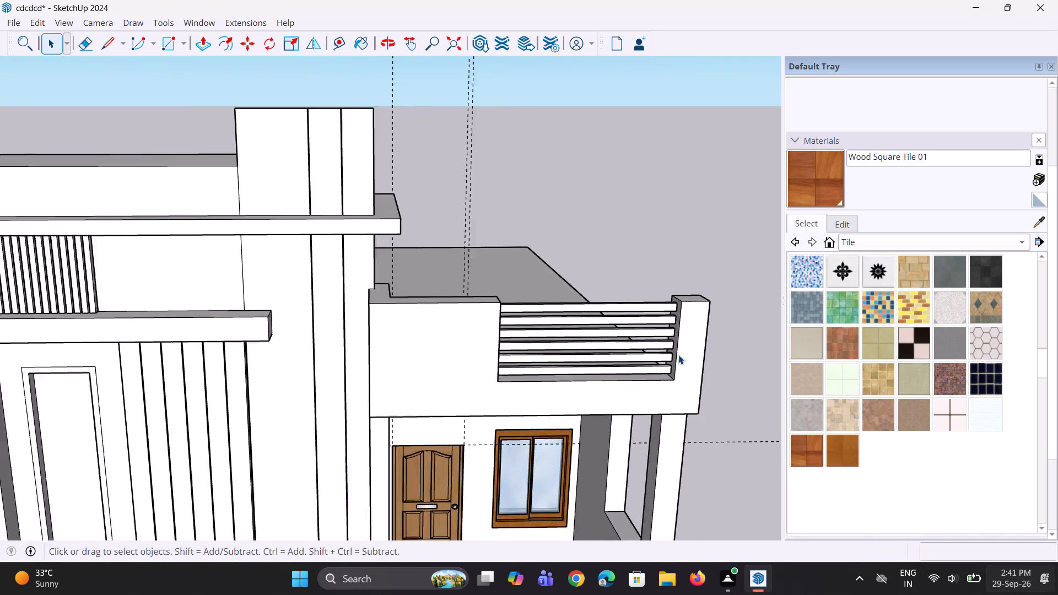
scroll(678, 355, down, 1)
middle_drag(676, 355, 559, 360)
scroll(521, 371, down, 4)
middle_drag(519, 374, 549, 342)
scroll(506, 419, up, 3)
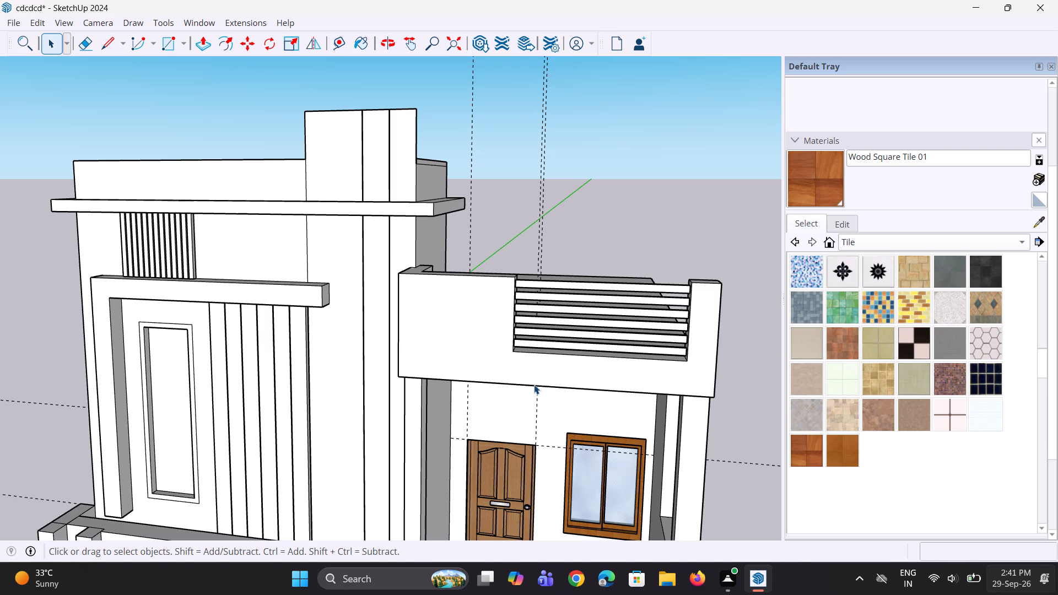
middle_drag(548, 368, 553, 359)
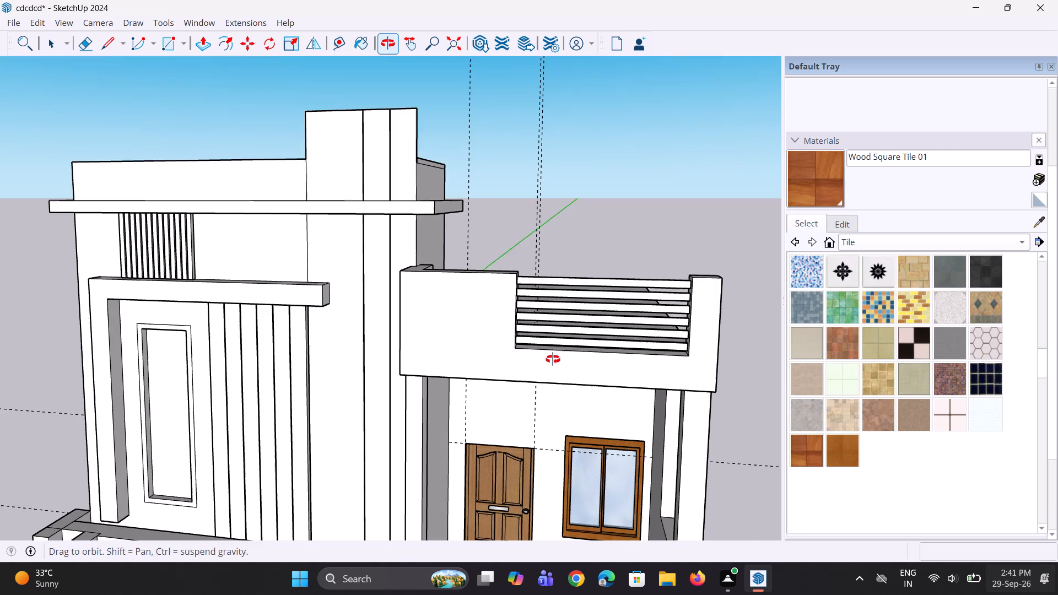
middle_drag(553, 359, 553, 358)
Copy the lowest rail below the railing and move the copy's end corner to the opening's lower corner on the parapet's front face.
scroll(508, 352, up, 4)
middle_drag(508, 352, 515, 338)
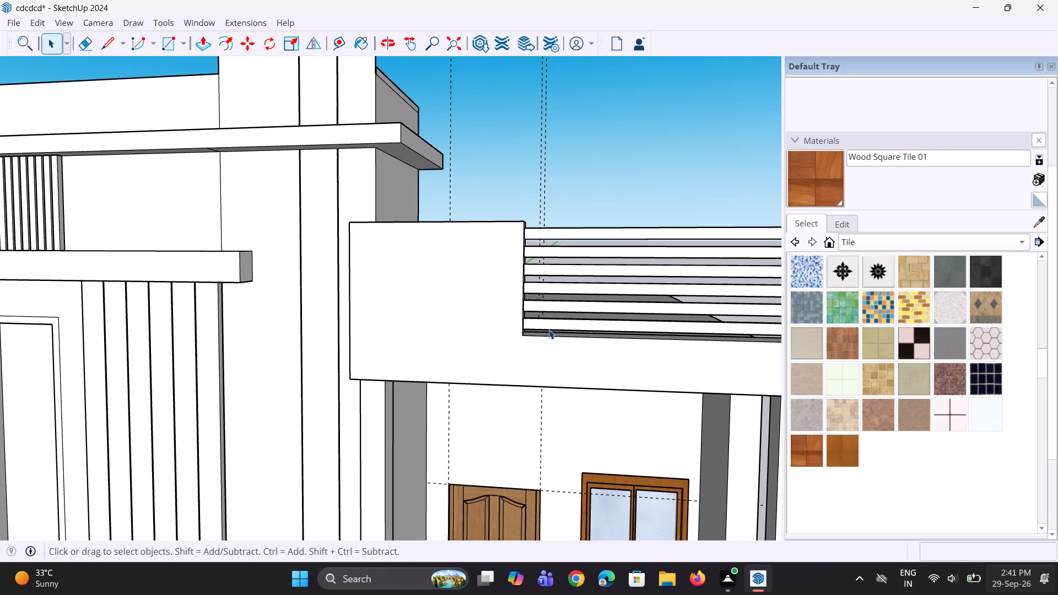
click(549, 329)
key(m)
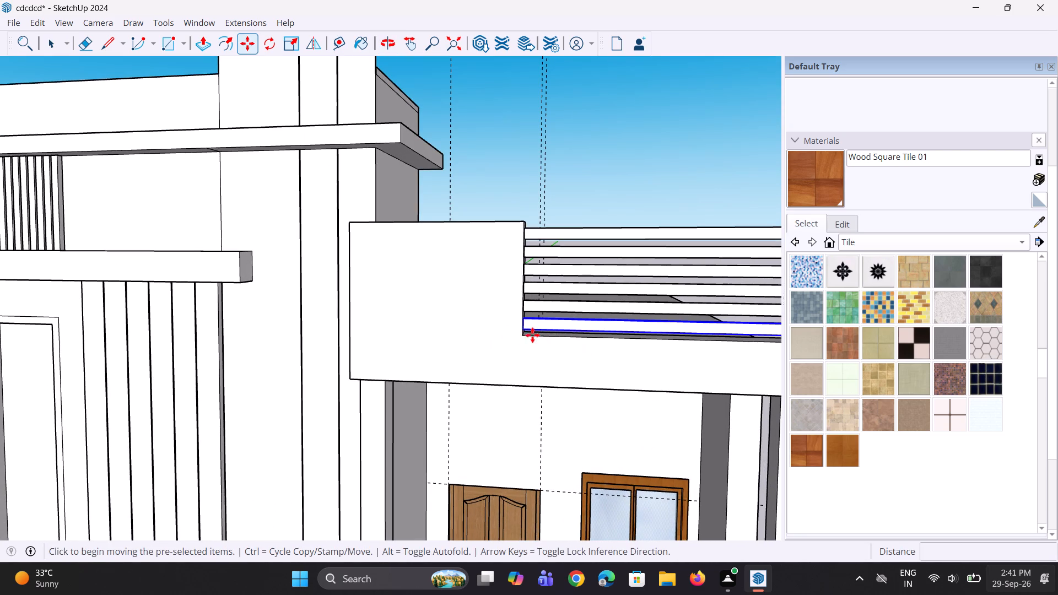
click(523, 332)
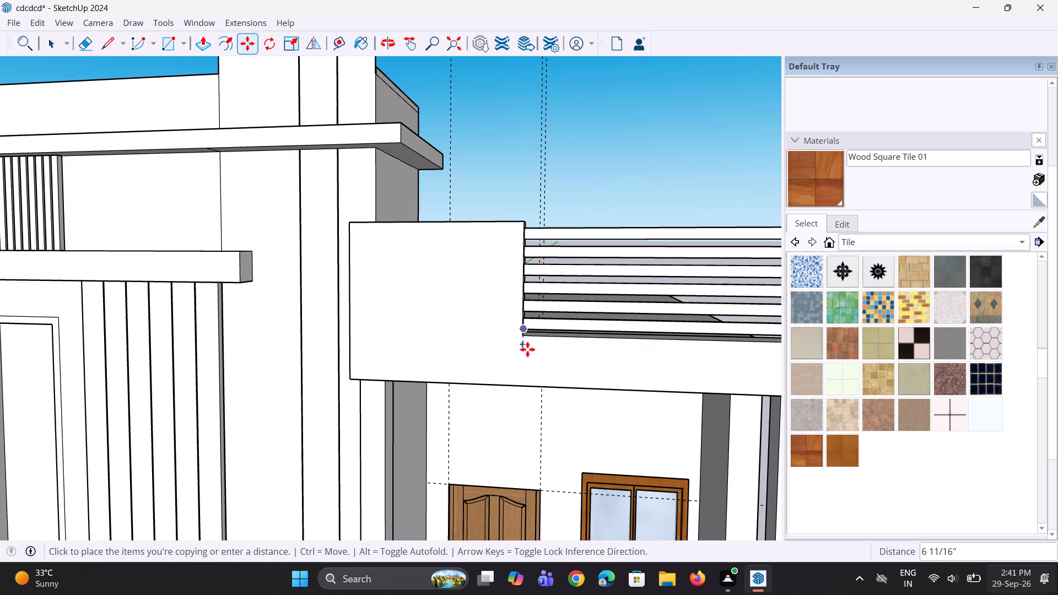
click(514, 350)
middle_drag(503, 370, 625, 398)
scroll(630, 372, up, 2)
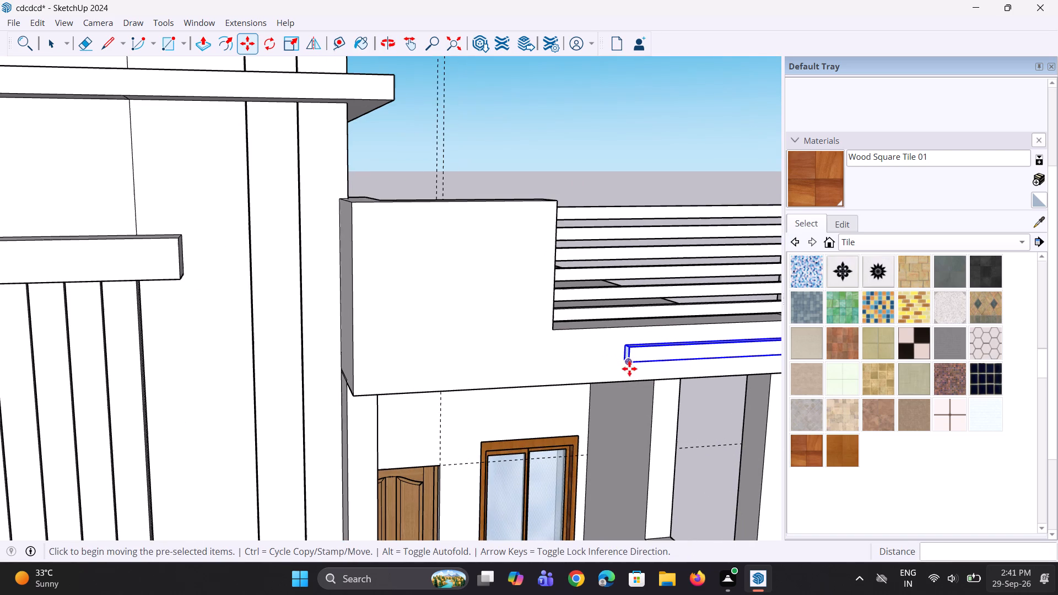
click(627, 349)
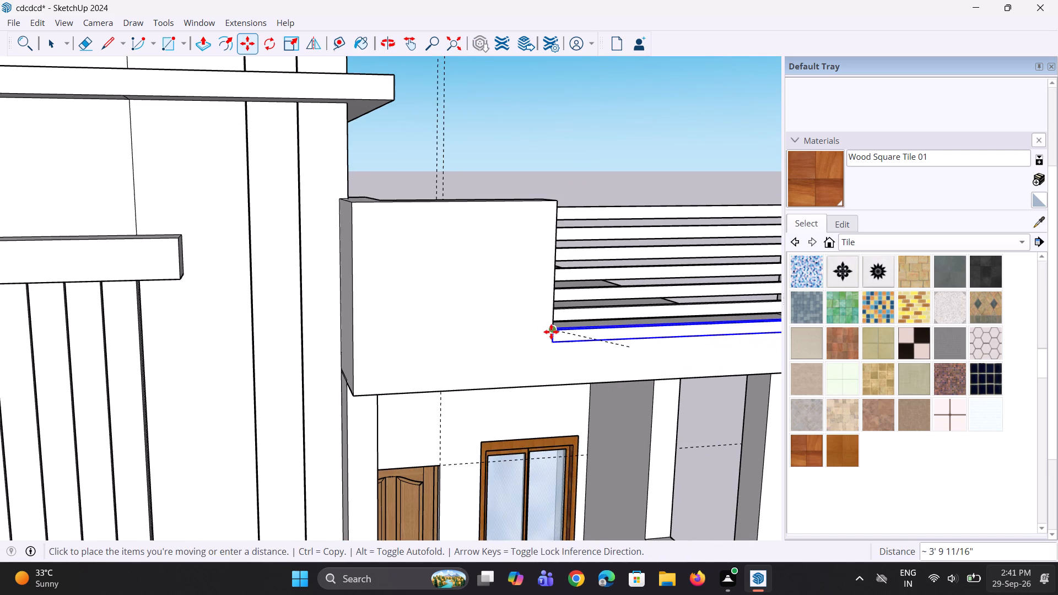
click(551, 332)
Move the copied rail about 2 1/2" outward from its lower end corner so it projects from the parapet's front face.
middle_drag(546, 369, 580, 385)
scroll(572, 351, up, 2)
middle_drag(571, 351, 670, 357)
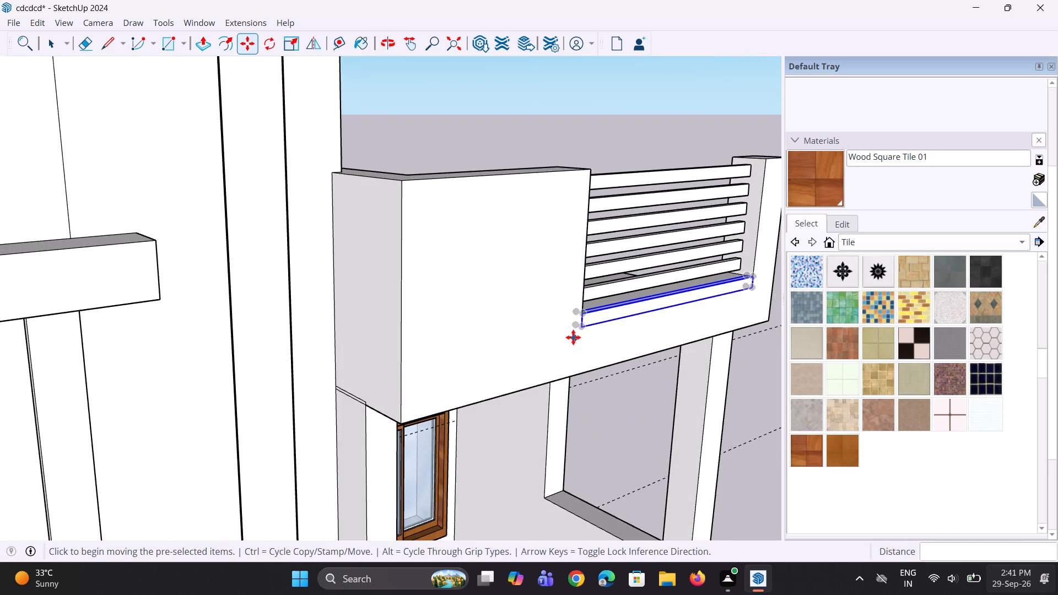
scroll(573, 337, up, 10)
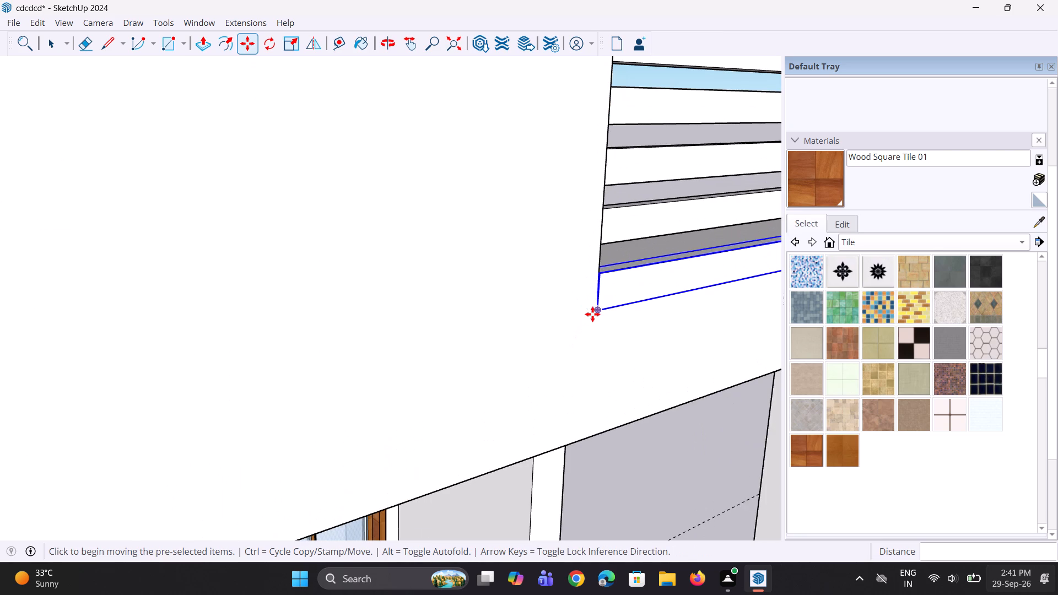
click(592, 314)
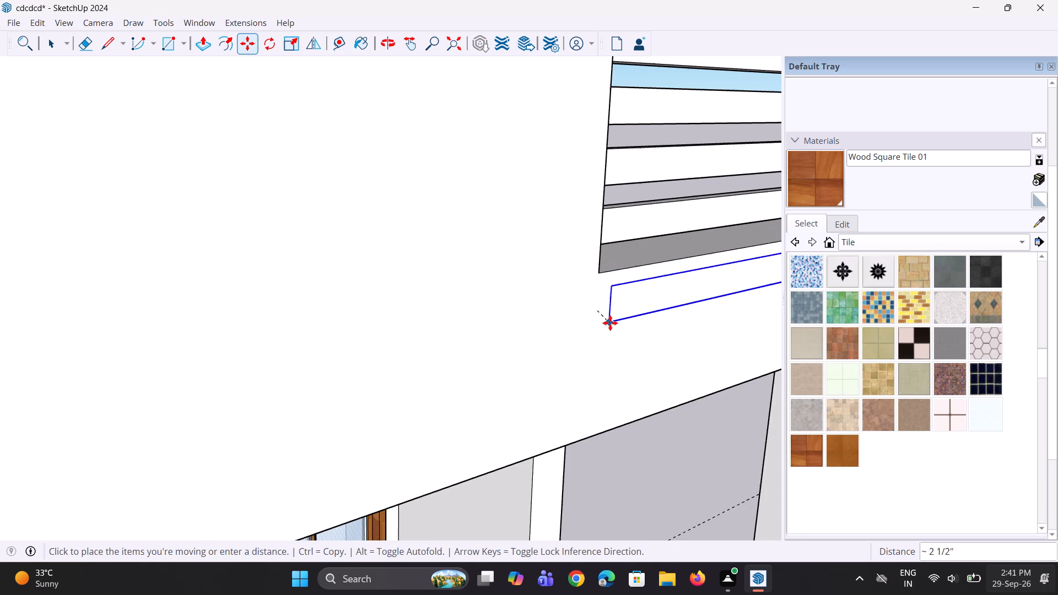
click(612, 322)
Close the open end of the projecting rail beside the solid parapet with a rectangle of about 3 9/16" by 2 1/8".
middle_drag(584, 329, 596, 374)
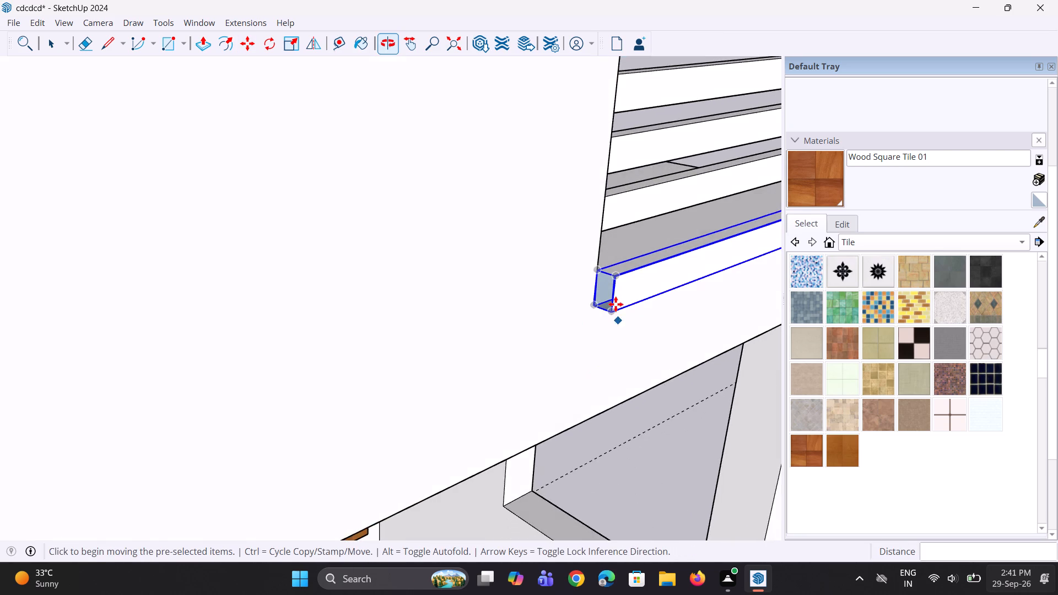
scroll(616, 304, up, 4)
key(r)
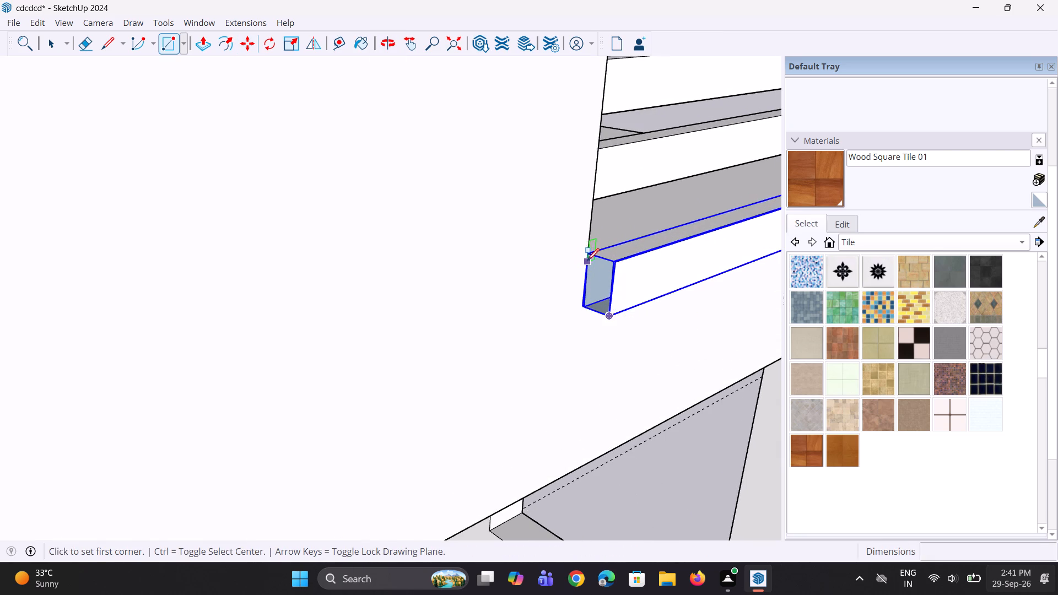
click(589, 257)
click(605, 312)
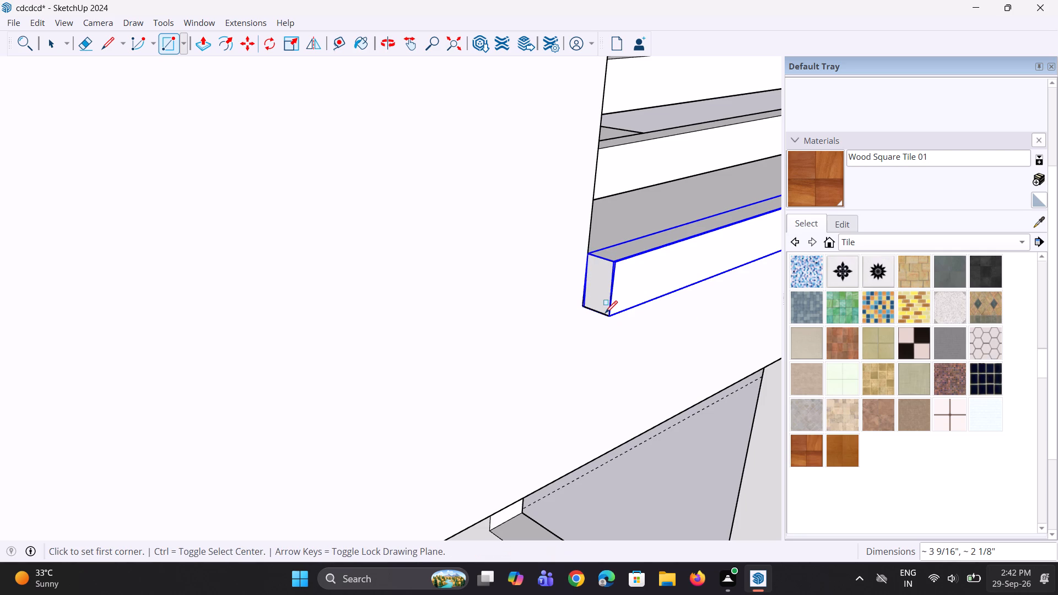
scroll(582, 322, down, 4)
key(space)
key(space)
Close the projecting rail's other open end, beside the corner post, with a rectangle of about 3 5/8" by 1 7/8" and clear the selection.
scroll(612, 337, down, 8)
middle_drag(780, 332, 772, 331)
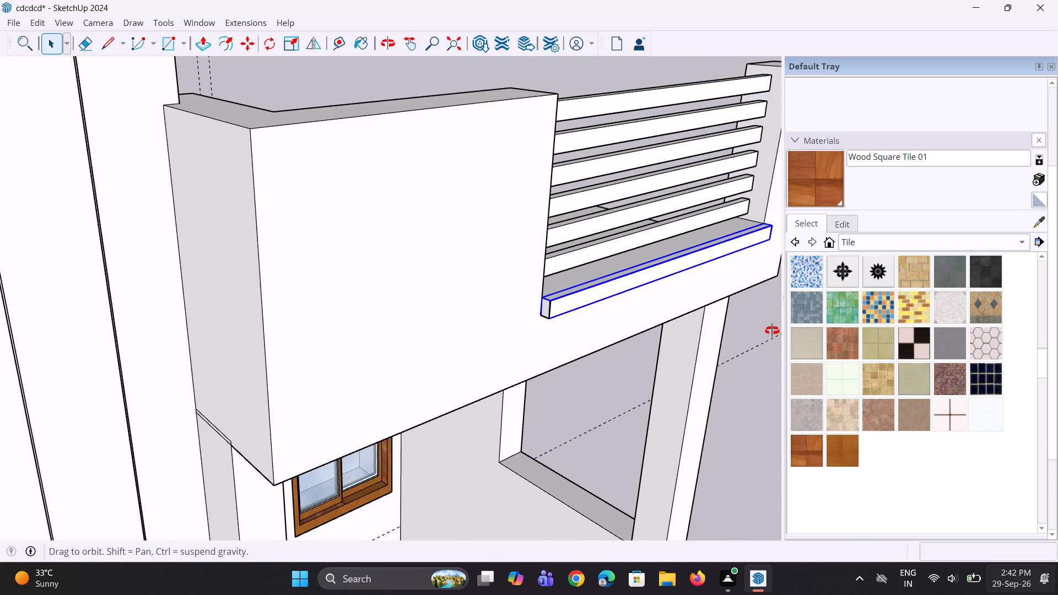
middle_drag(772, 331, 679, 316)
scroll(597, 286, down, 6)
middle_drag(687, 331, 620, 325)
scroll(563, 306, down, 5)
middle_drag(725, 311, 343, 307)
scroll(419, 415, up, 10)
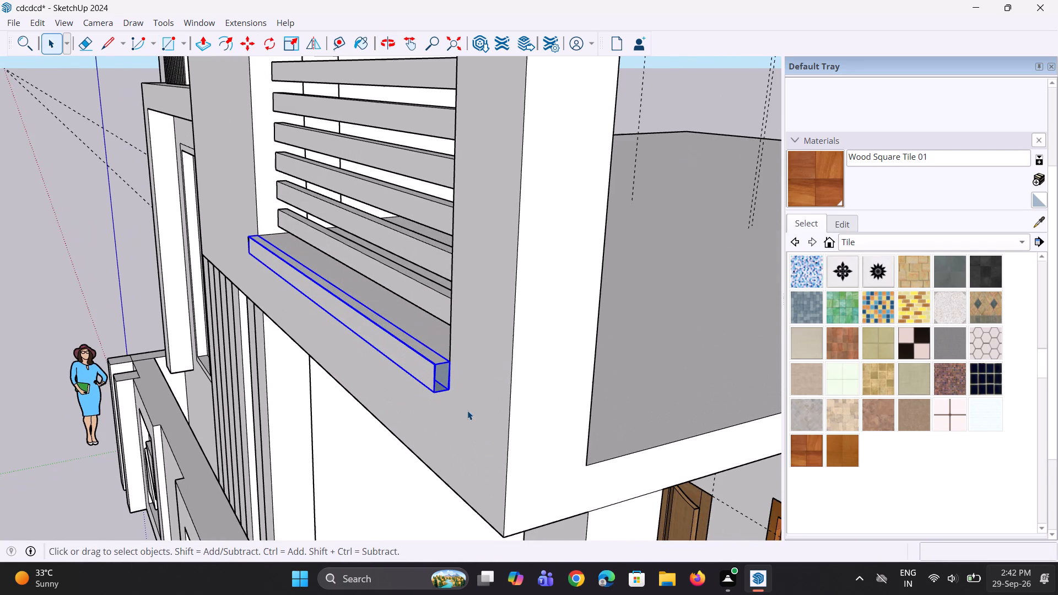
key(r)
scroll(435, 381, up, 7)
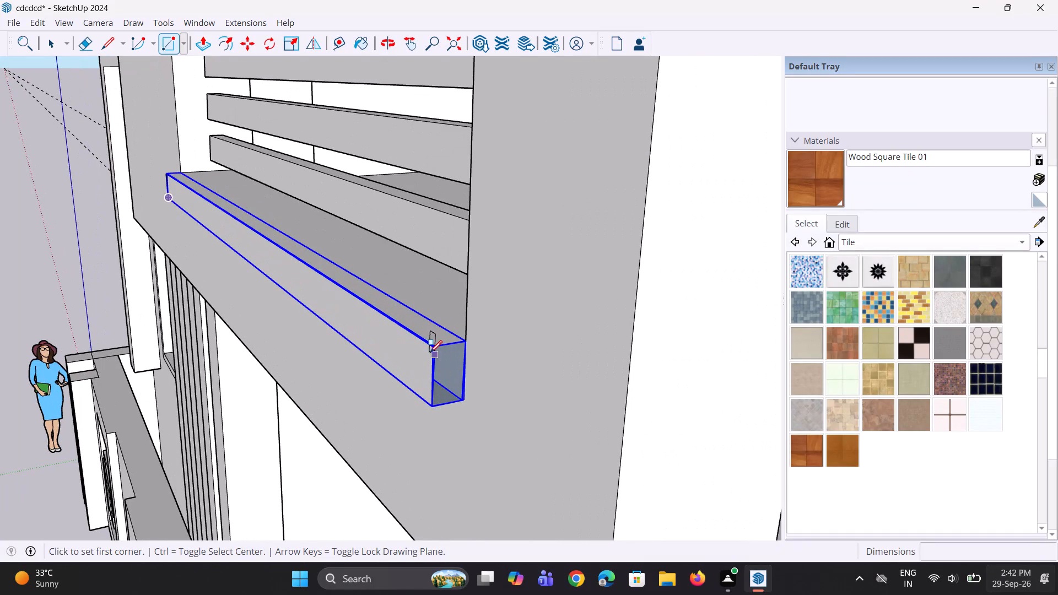
click(434, 352)
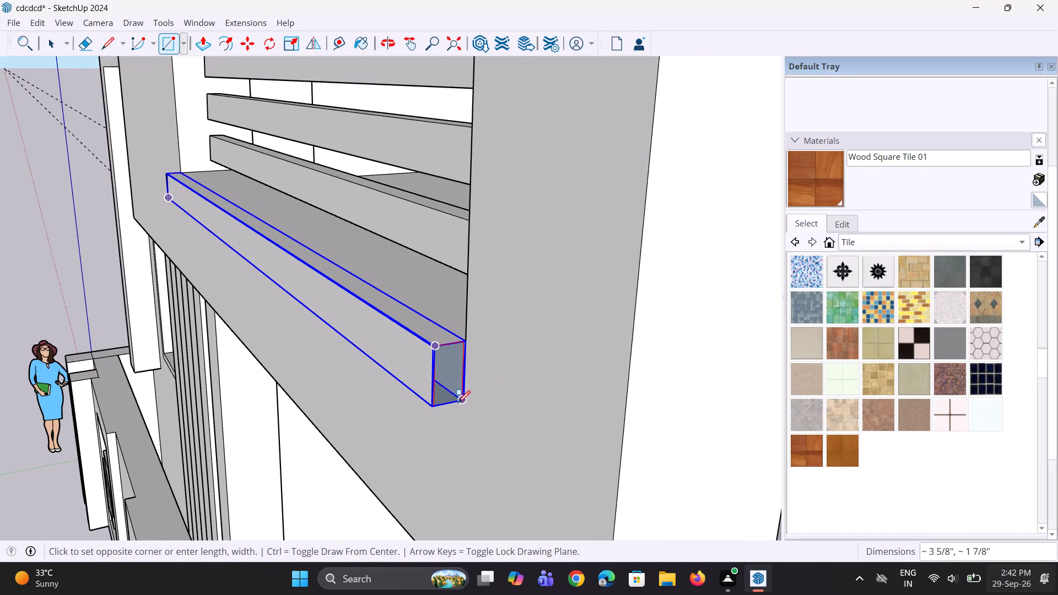
click(463, 402)
scroll(448, 404, down, 4)
key(space)
key(space)
scroll(400, 411, down, 1)
middle_drag(400, 412, 500, 406)
scroll(482, 409, down, 11)
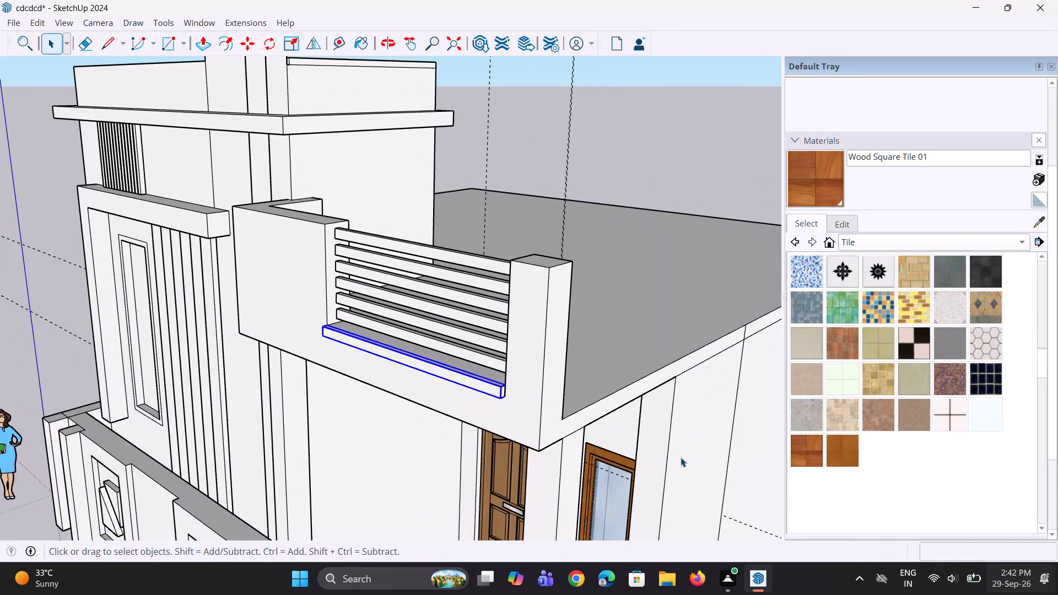
click(678, 164)
Extrude the projecting rail's end face about 4' 10 5/8" along the solid parapet to its outer corner.
middle_drag(420, 450, 628, 443)
scroll(479, 397, down, 2)
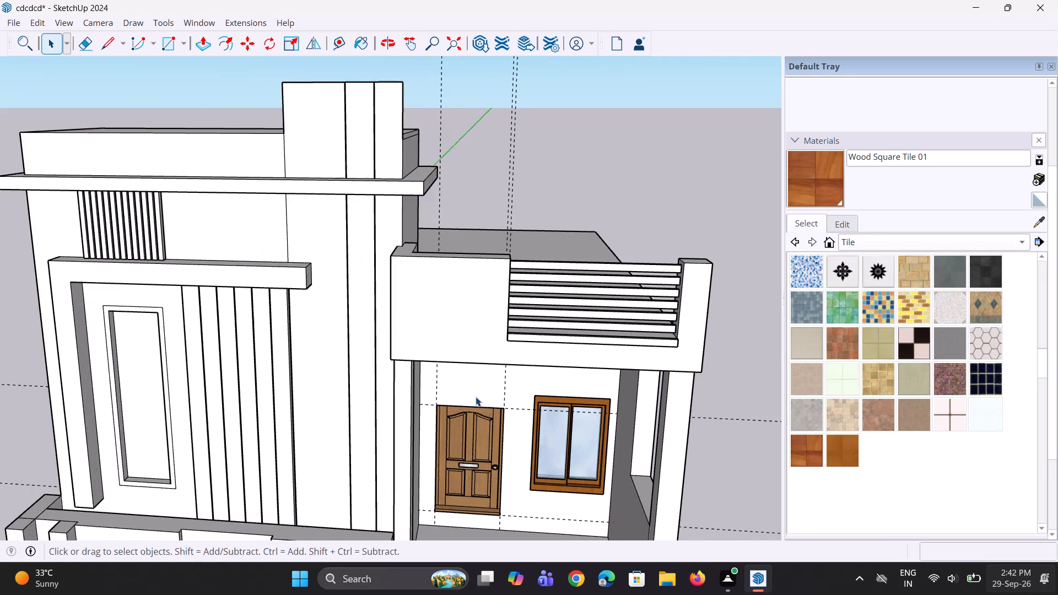
middle_drag(489, 395, 517, 390)
scroll(516, 303, up, 4)
middle_drag(504, 319, 516, 329)
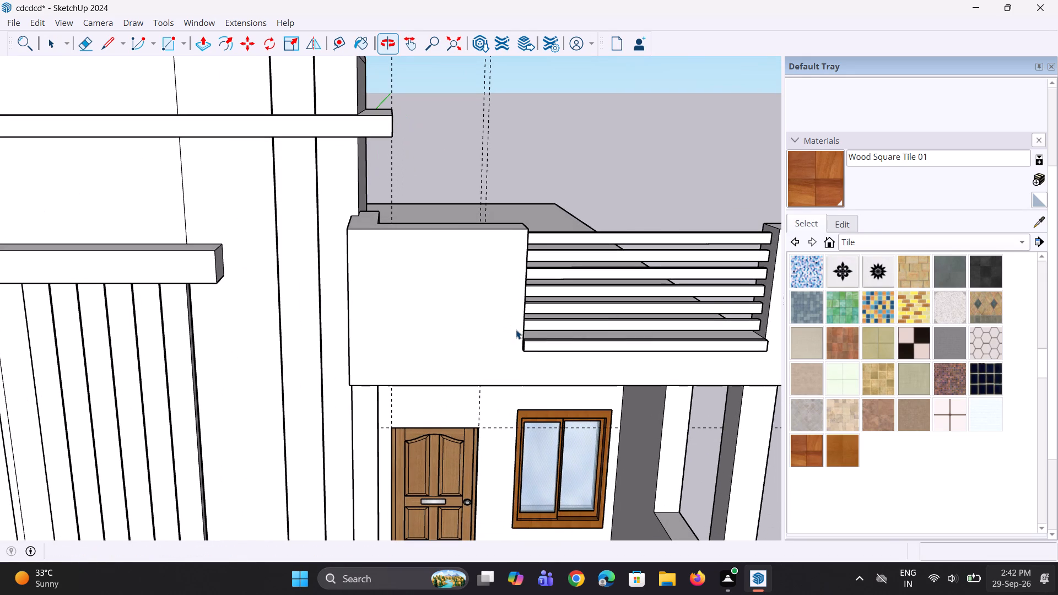
middle_drag(519, 331, 523, 338)
scroll(524, 338, up, 3)
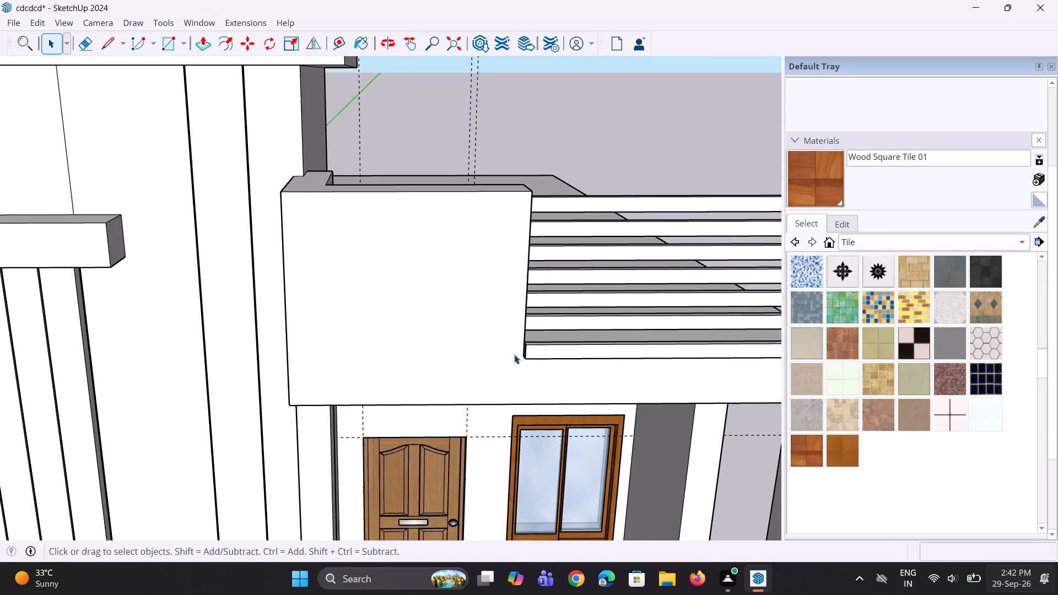
middle_drag(514, 354, 589, 356)
scroll(550, 341, up, 6)
key(p)
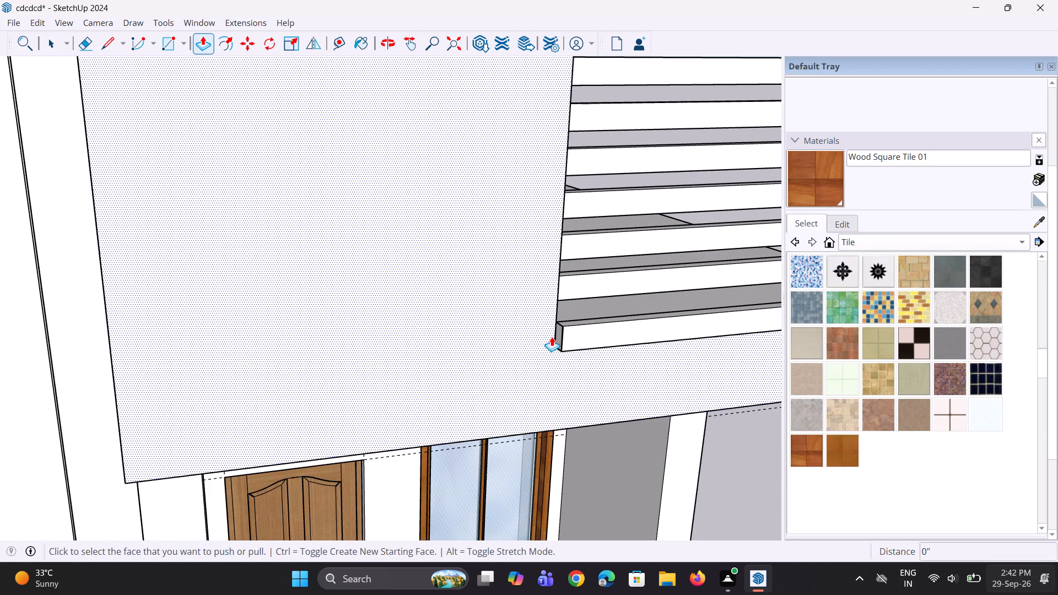
click(555, 337)
key(Escape)
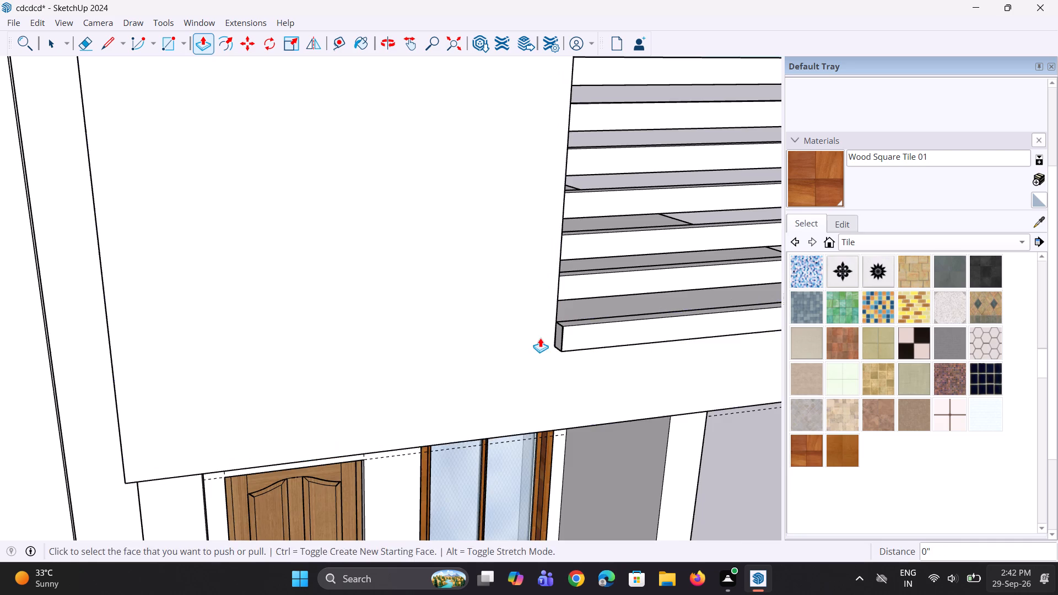
middle_drag(540, 338, 559, 352)
scroll(562, 346, up, 9)
click(565, 334)
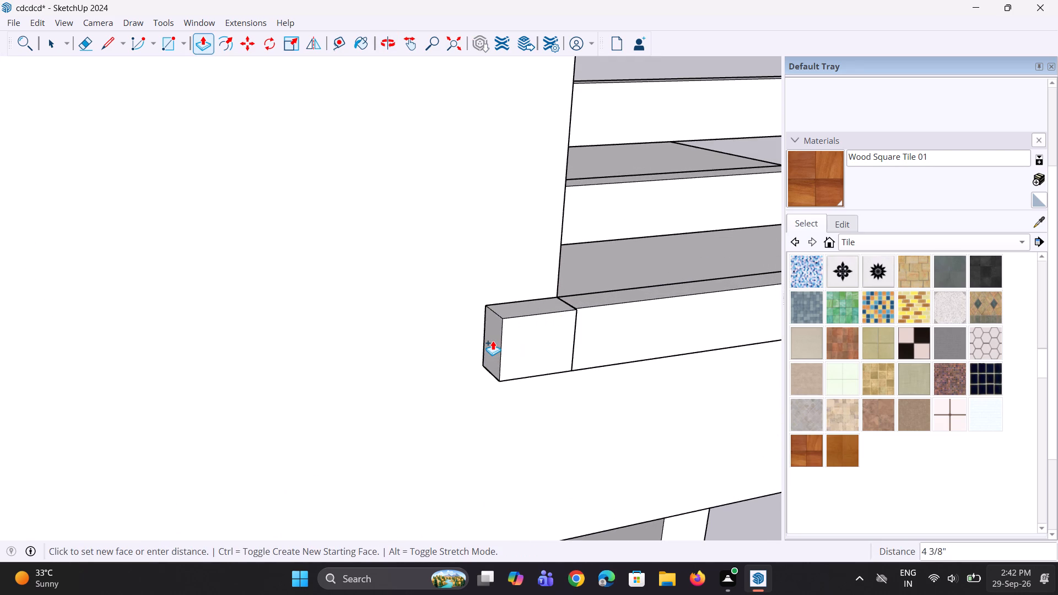
scroll(494, 340, down, 10)
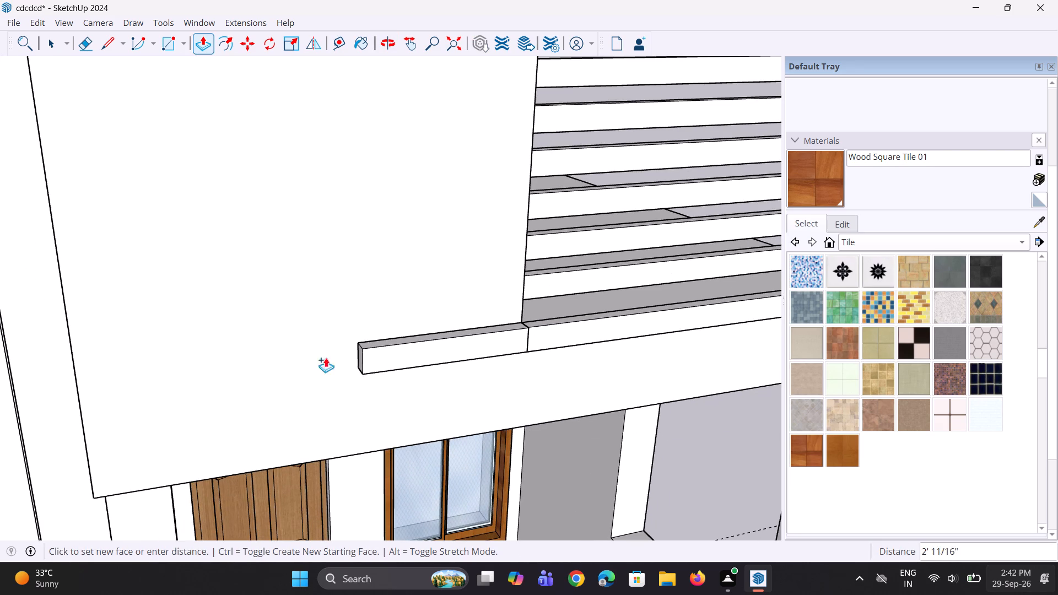
click(74, 356)
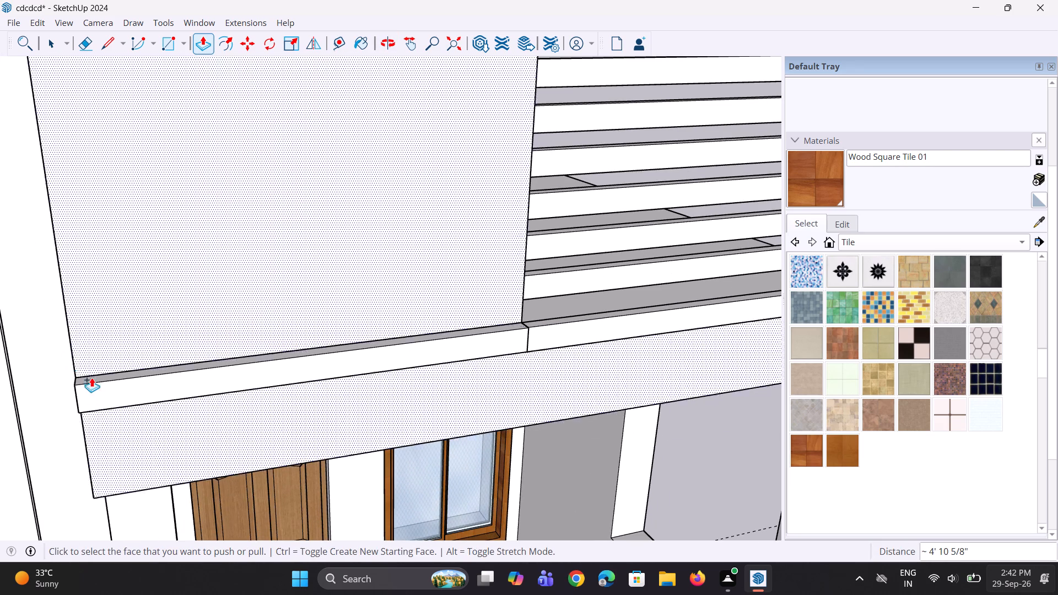
Extrude the extension's top face about 3' 1 5/16" up to the parapet's top to form a raised front panel.
click(146, 370)
scroll(161, 313, down, 4)
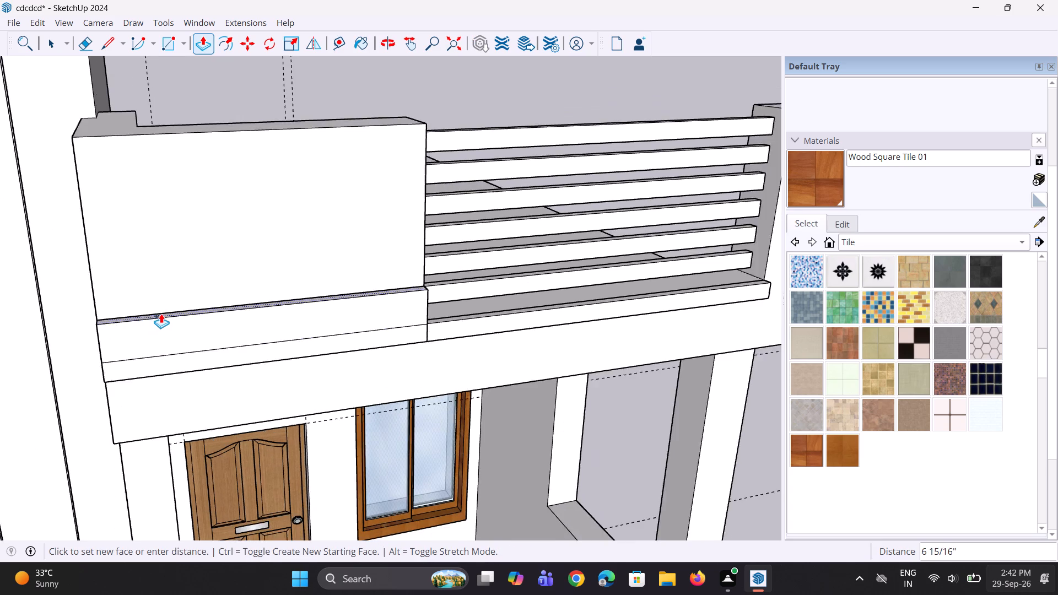
scroll(161, 313, down, 2)
click(183, 162)
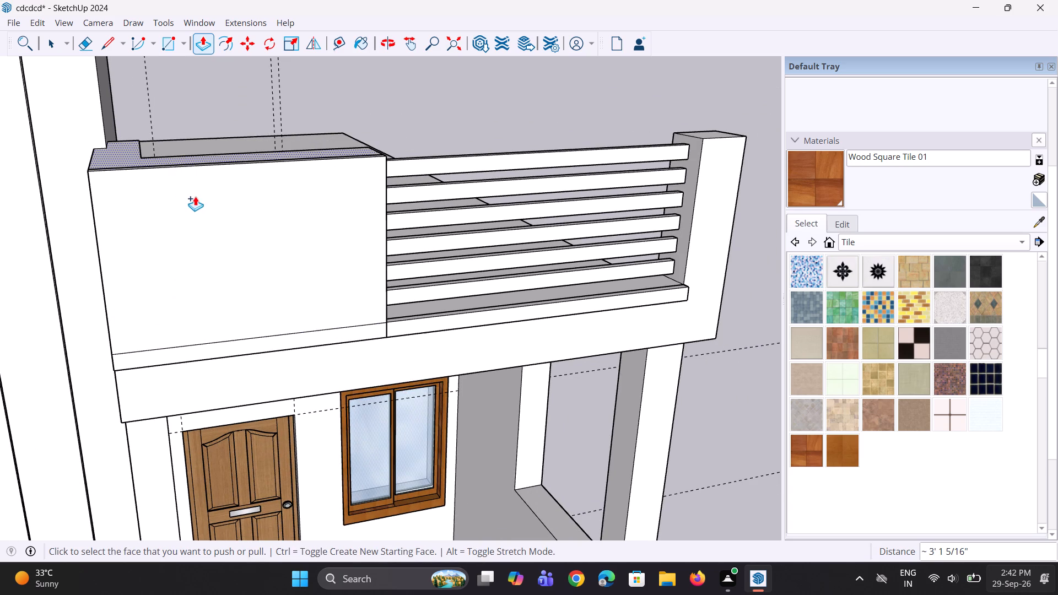
Erase the horizontal seam line across the front of the raised parapet panel.
key(e)
click(219, 342)
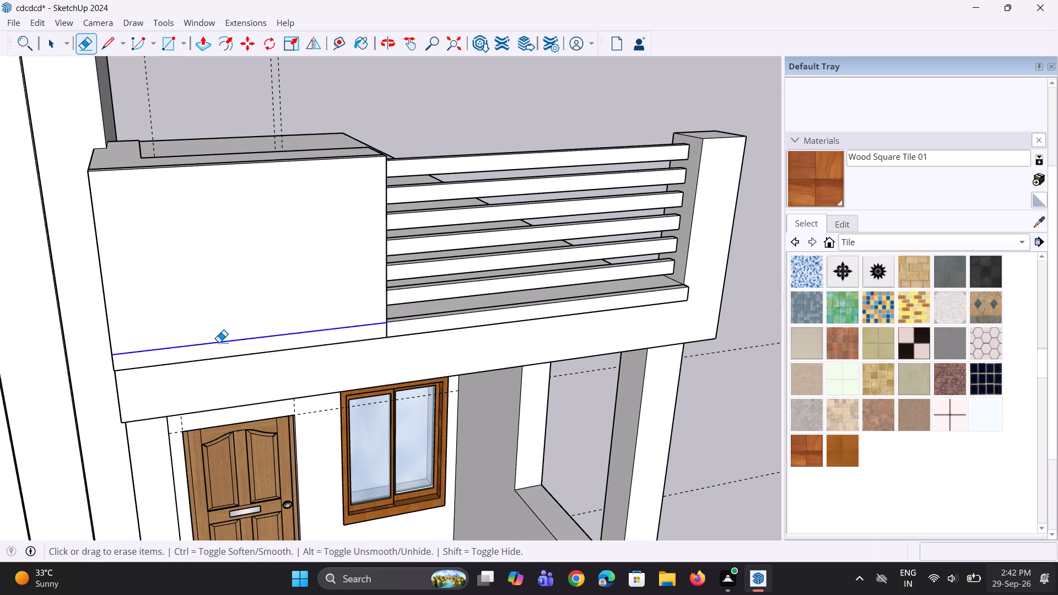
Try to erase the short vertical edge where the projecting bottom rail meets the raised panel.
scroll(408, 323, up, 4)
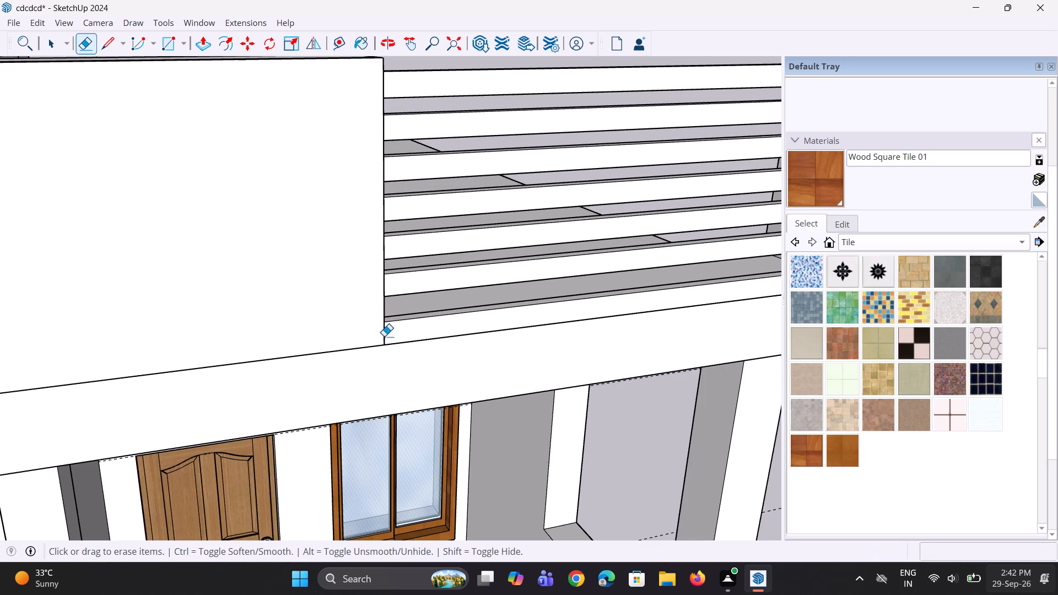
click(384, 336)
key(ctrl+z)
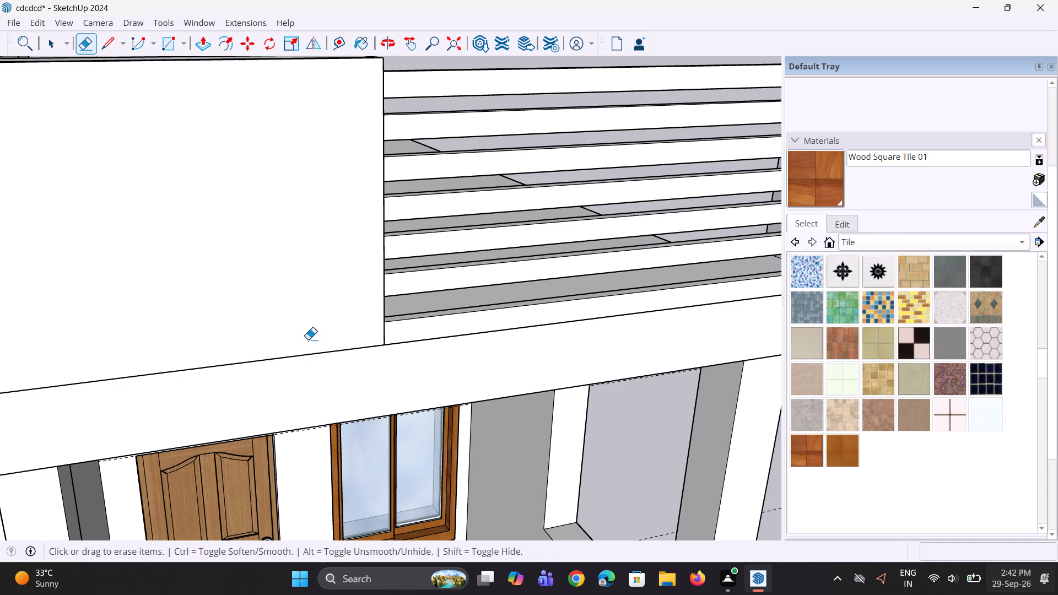
Erase the leftover seam edge on the raised panel's narrow outer end face.
scroll(308, 339, down, 7)
middle_drag(314, 342, 285, 316)
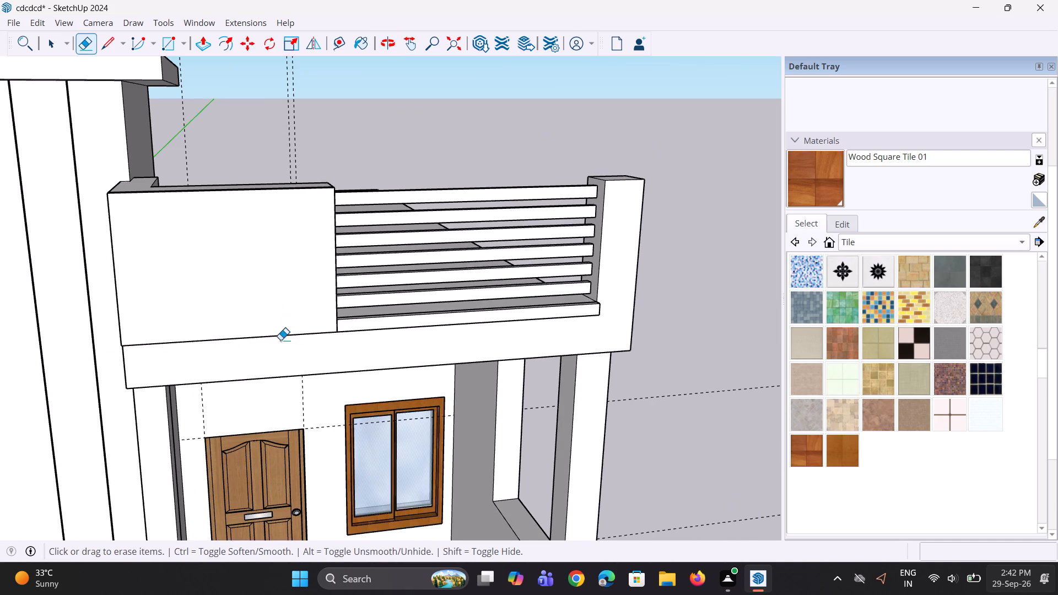
middle_drag(277, 365, 257, 358)
middle_drag(471, 383, 456, 378)
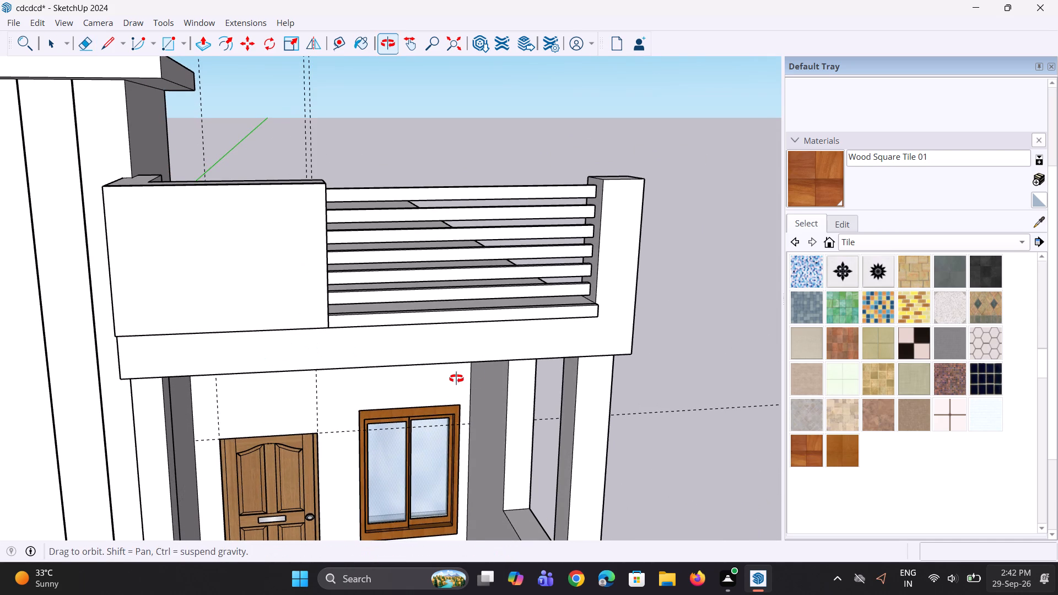
middle_drag(456, 378, 455, 378)
middle_drag(343, 379, 165, 436)
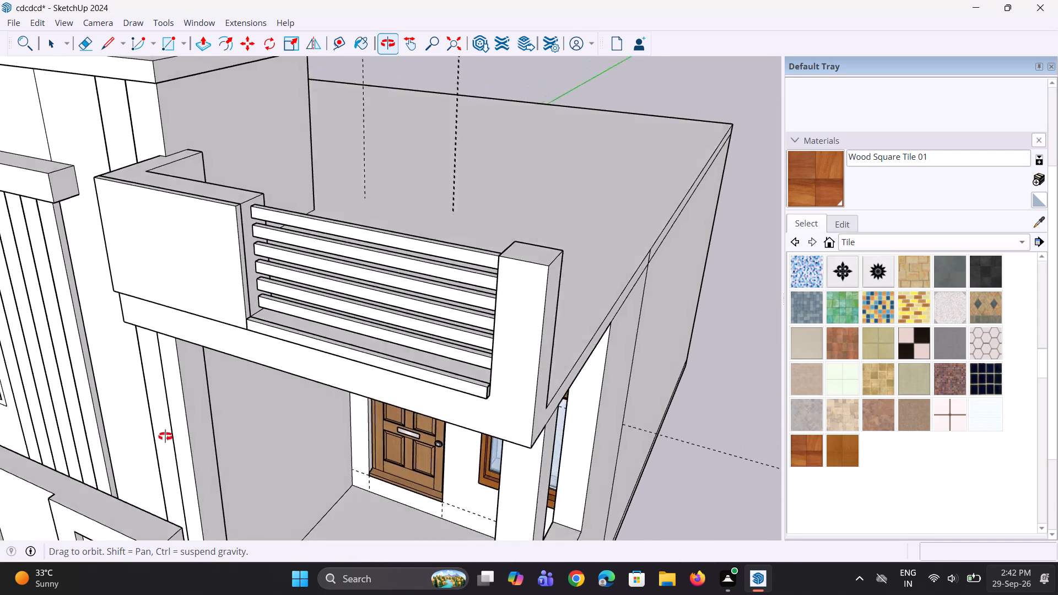
middle_drag(165, 436, 353, 414)
scroll(354, 414, down, 4)
middle_drag(267, 376, 477, 354)
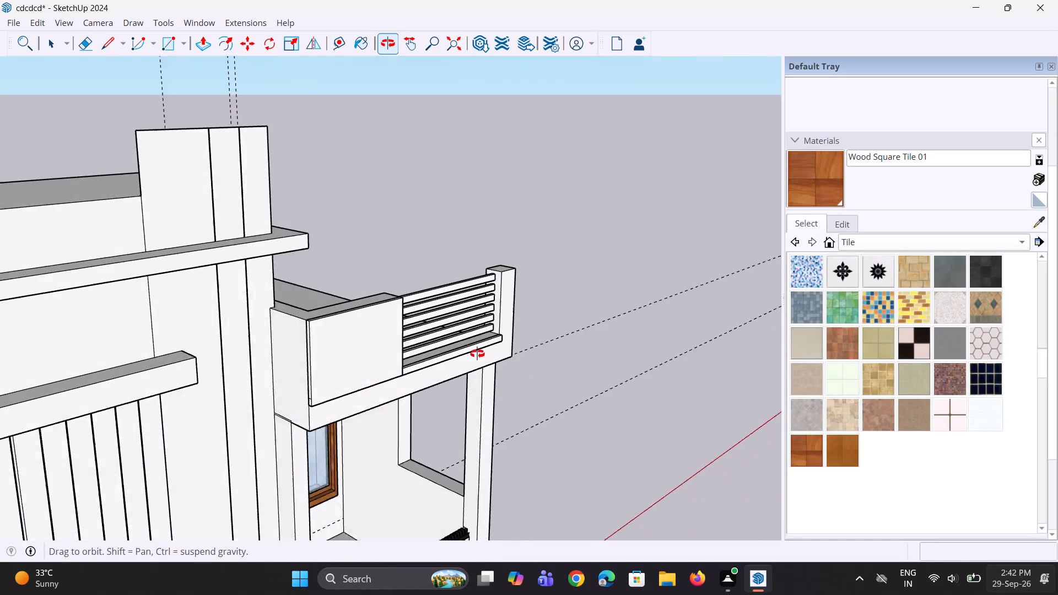
middle_drag(477, 354, 483, 352)
scroll(240, 329, up, 2)
middle_drag(292, 371, 391, 389)
scroll(379, 399, up, 7)
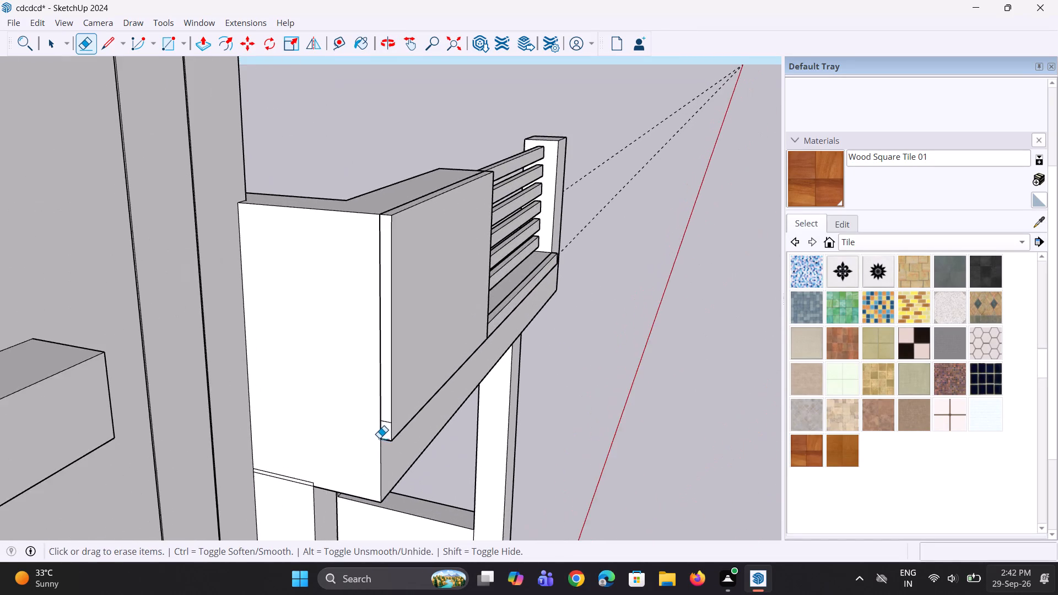
scroll(379, 438, up, 6)
click(395, 413)
scroll(361, 436, down, 4)
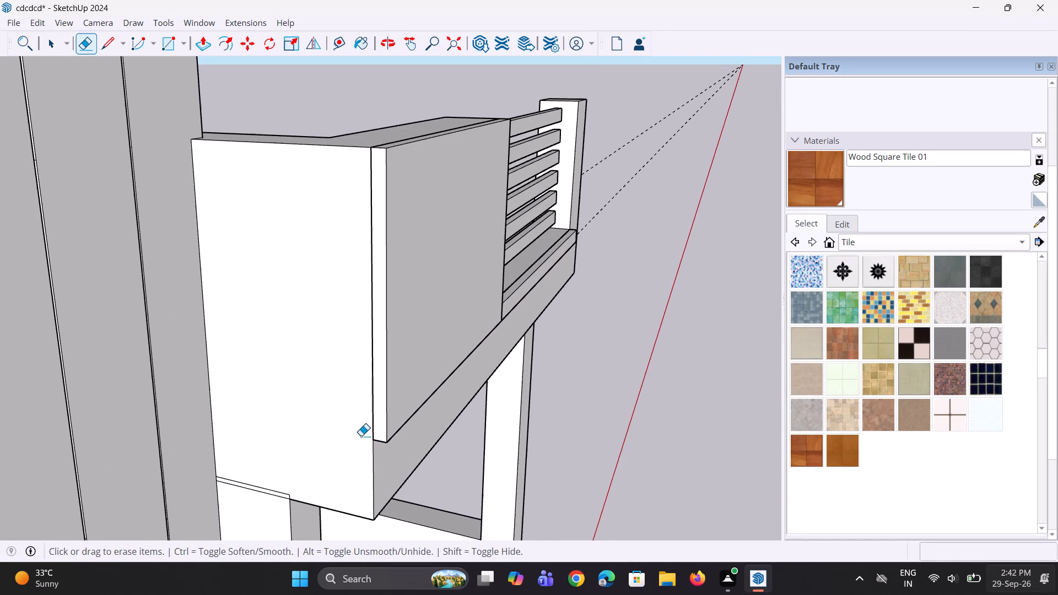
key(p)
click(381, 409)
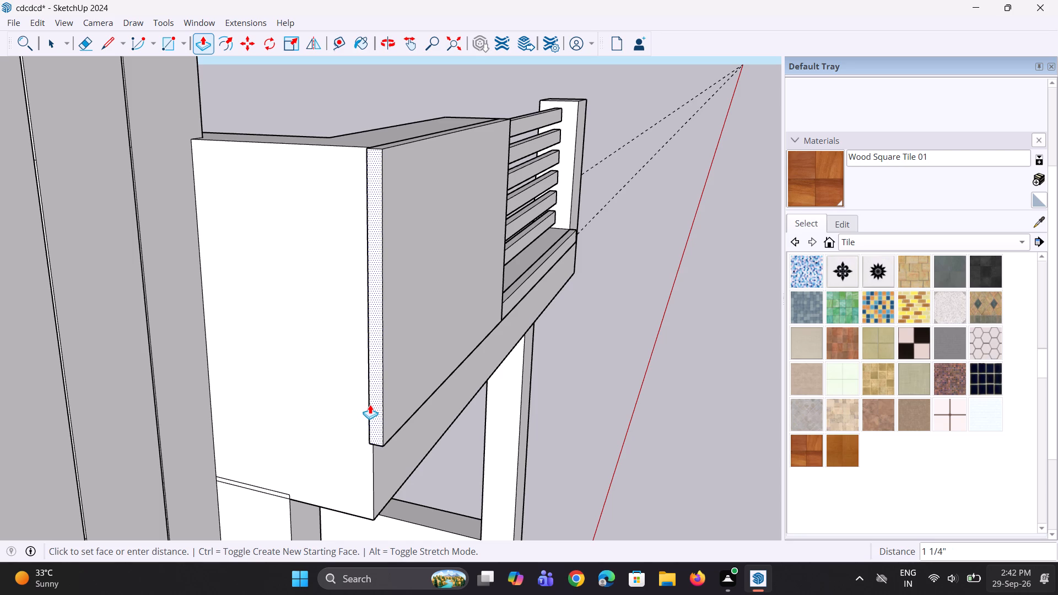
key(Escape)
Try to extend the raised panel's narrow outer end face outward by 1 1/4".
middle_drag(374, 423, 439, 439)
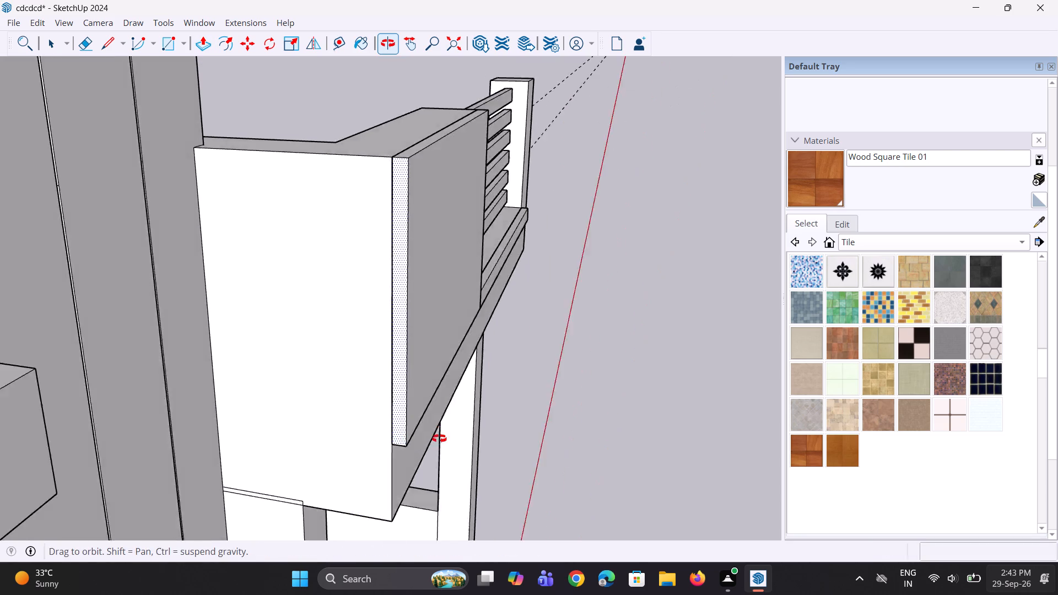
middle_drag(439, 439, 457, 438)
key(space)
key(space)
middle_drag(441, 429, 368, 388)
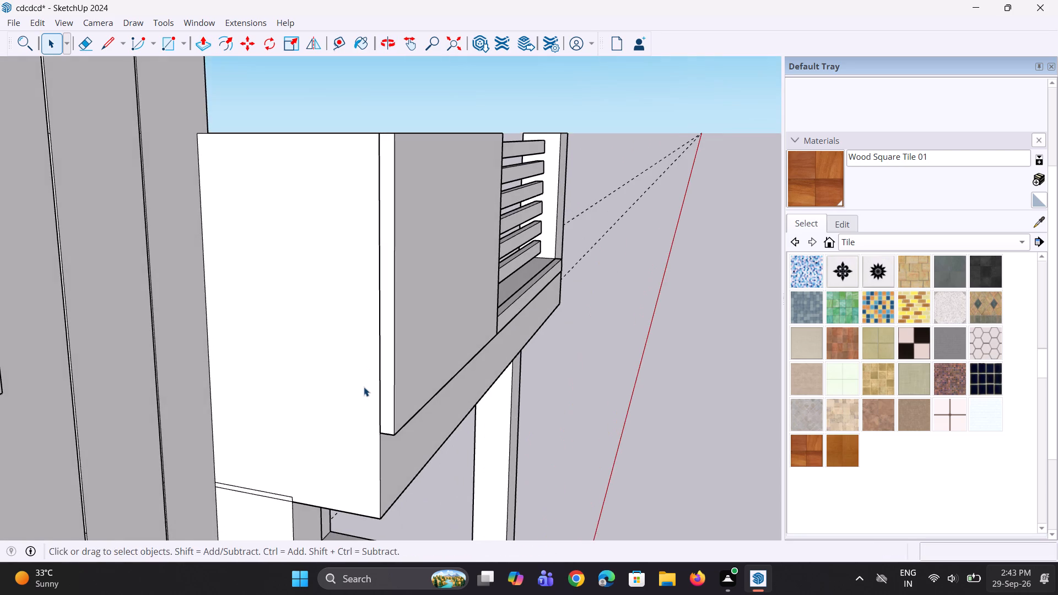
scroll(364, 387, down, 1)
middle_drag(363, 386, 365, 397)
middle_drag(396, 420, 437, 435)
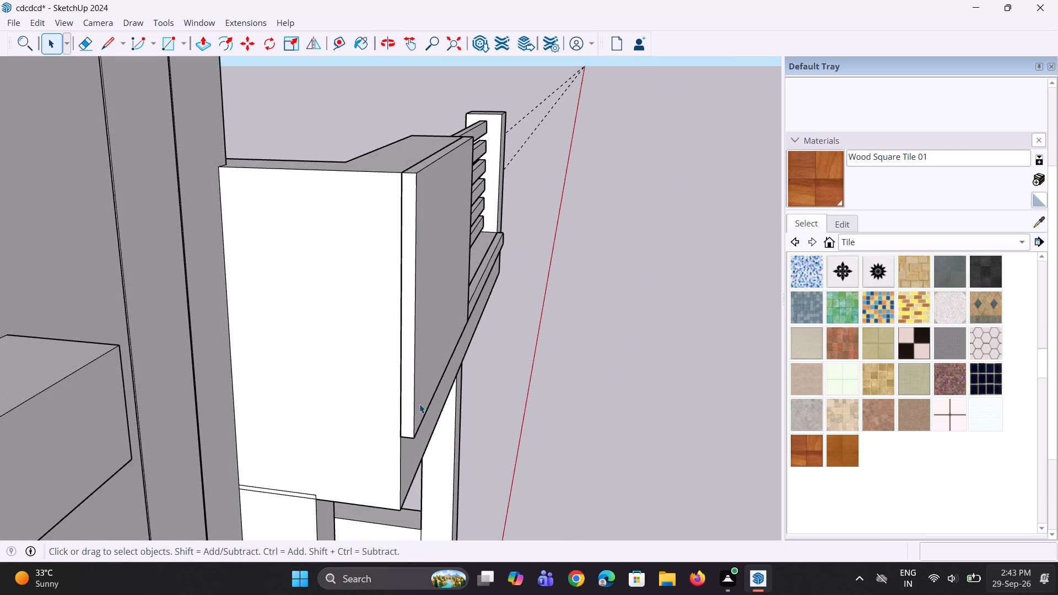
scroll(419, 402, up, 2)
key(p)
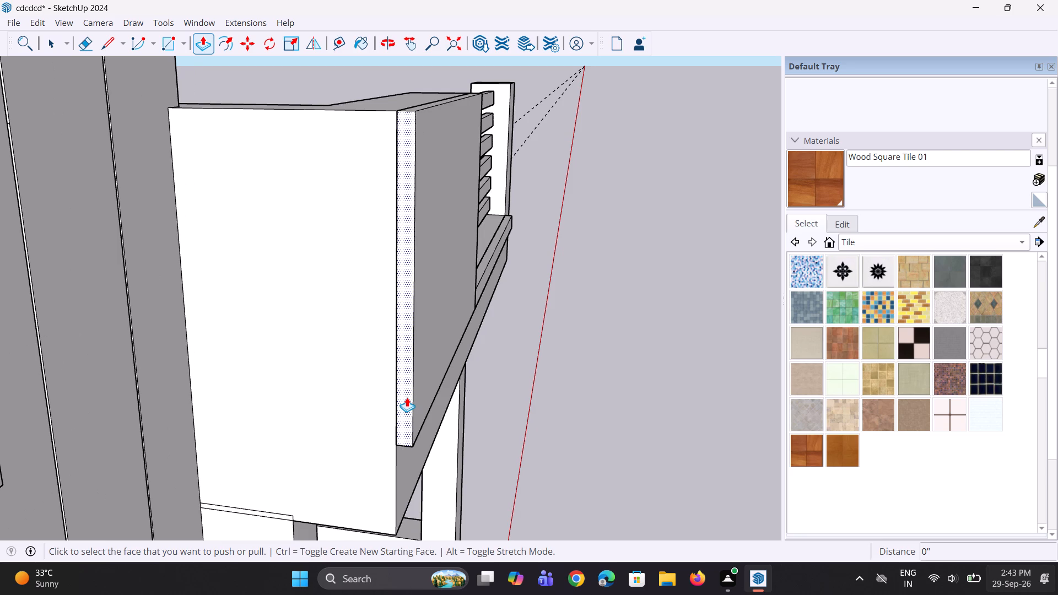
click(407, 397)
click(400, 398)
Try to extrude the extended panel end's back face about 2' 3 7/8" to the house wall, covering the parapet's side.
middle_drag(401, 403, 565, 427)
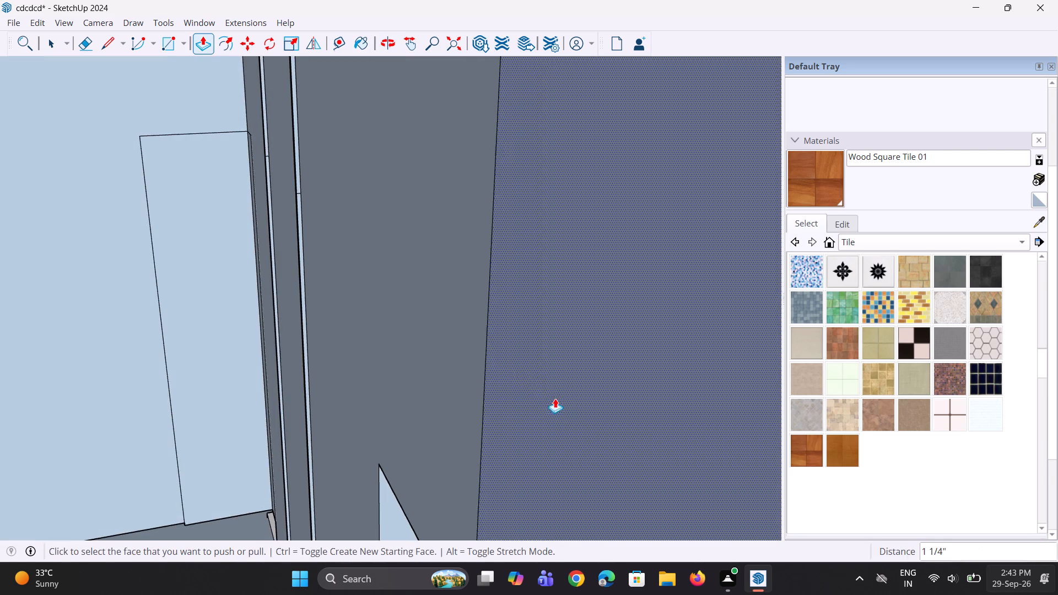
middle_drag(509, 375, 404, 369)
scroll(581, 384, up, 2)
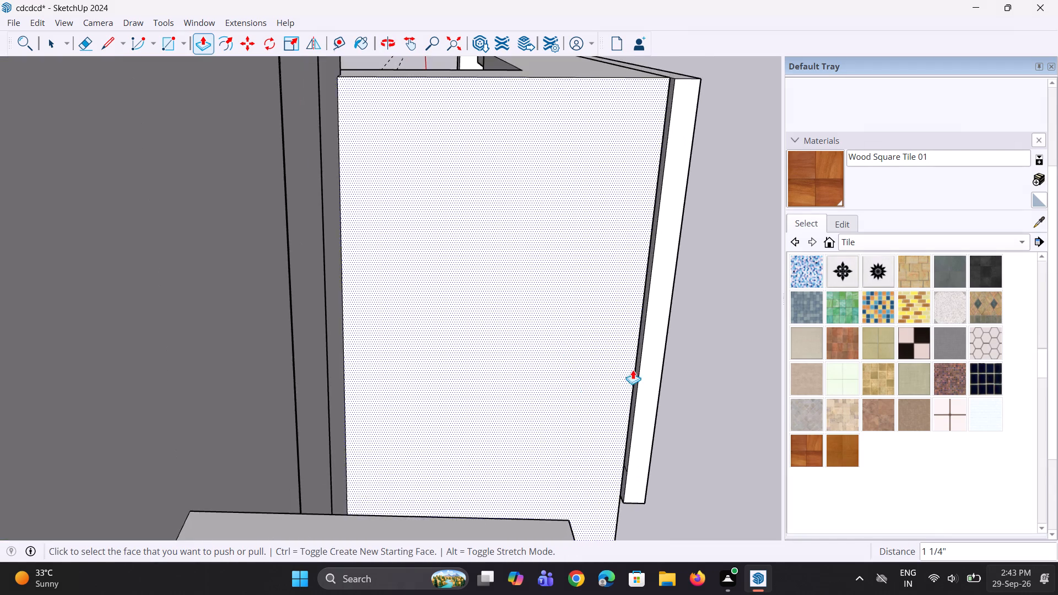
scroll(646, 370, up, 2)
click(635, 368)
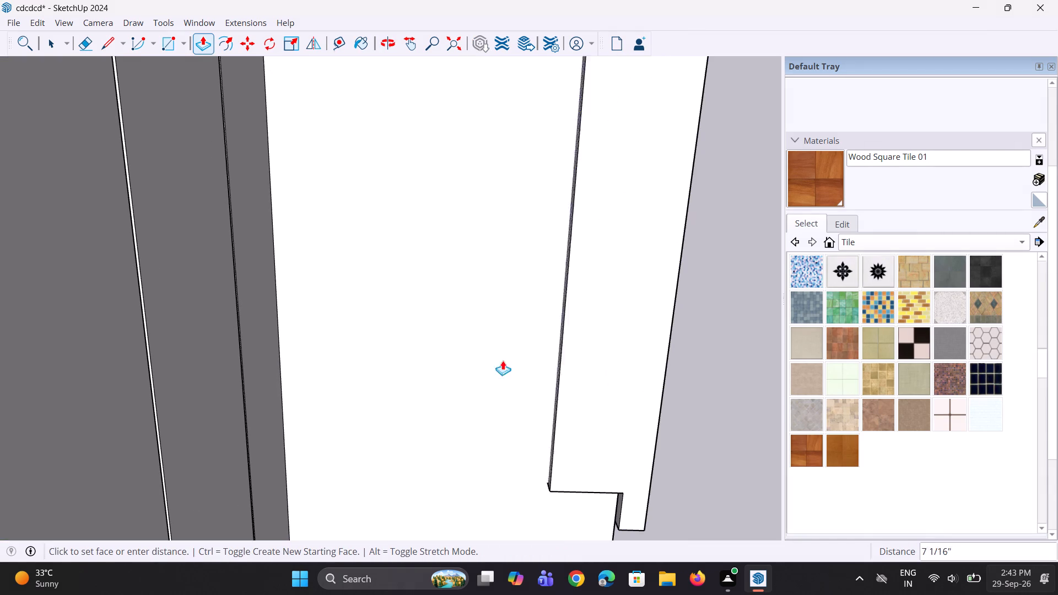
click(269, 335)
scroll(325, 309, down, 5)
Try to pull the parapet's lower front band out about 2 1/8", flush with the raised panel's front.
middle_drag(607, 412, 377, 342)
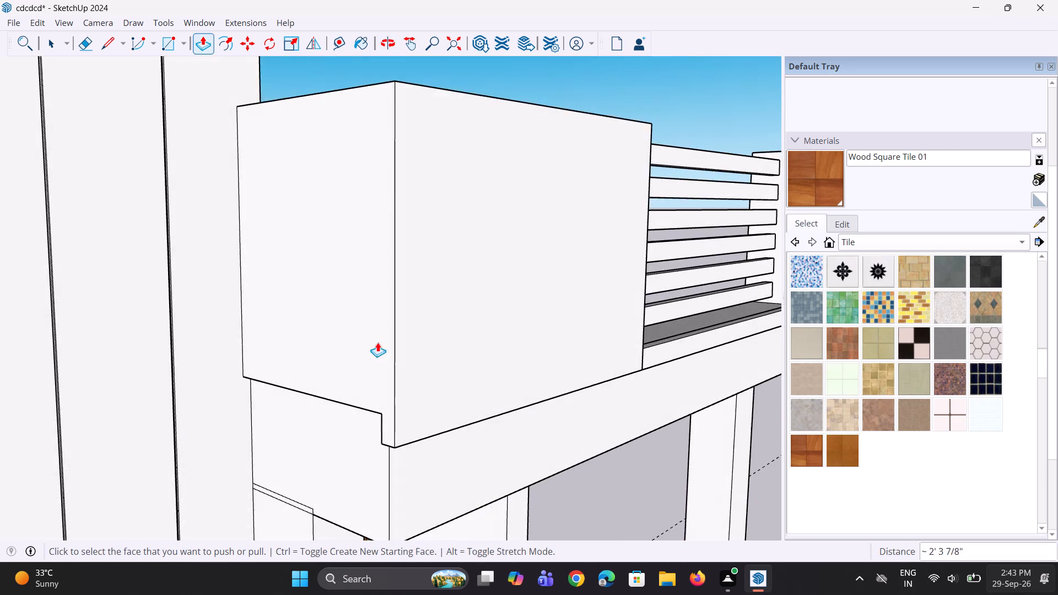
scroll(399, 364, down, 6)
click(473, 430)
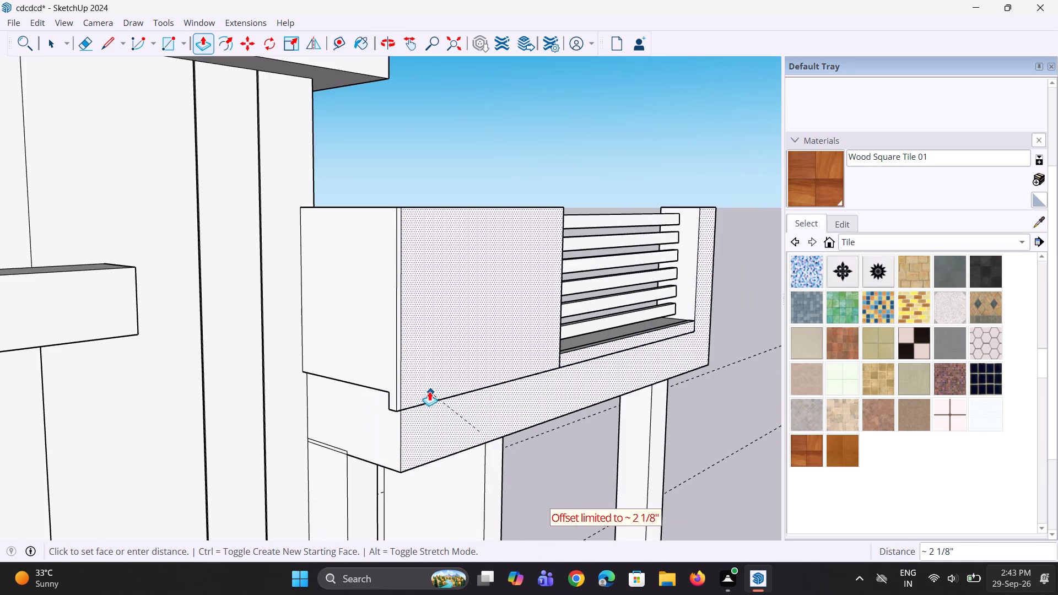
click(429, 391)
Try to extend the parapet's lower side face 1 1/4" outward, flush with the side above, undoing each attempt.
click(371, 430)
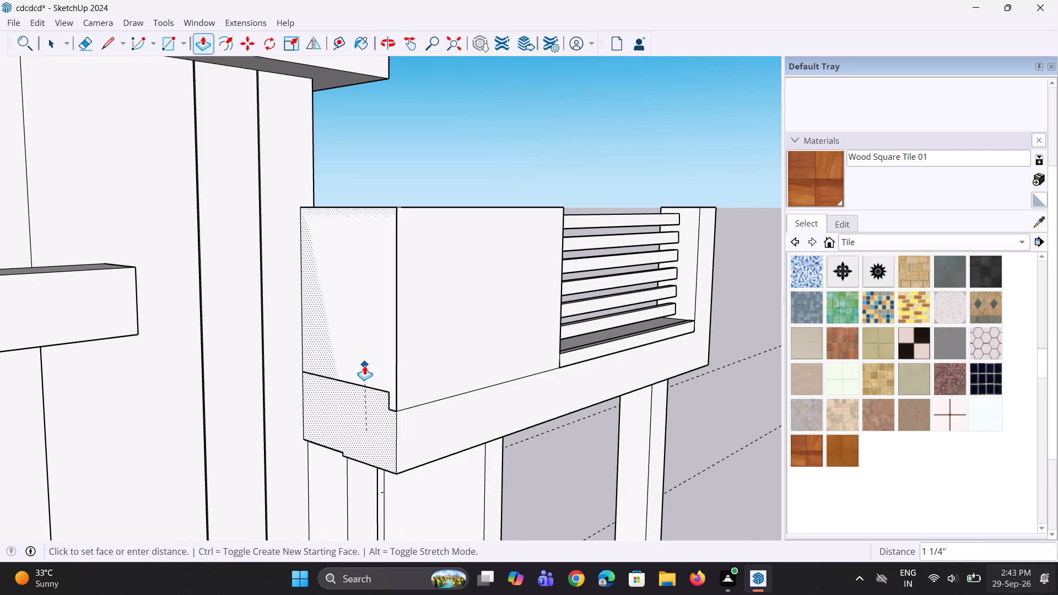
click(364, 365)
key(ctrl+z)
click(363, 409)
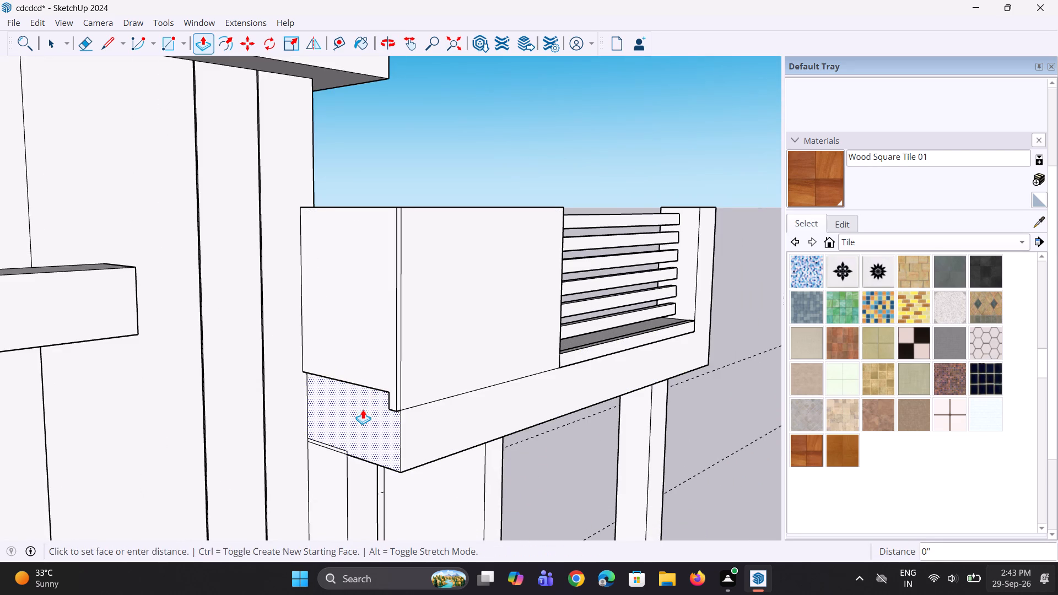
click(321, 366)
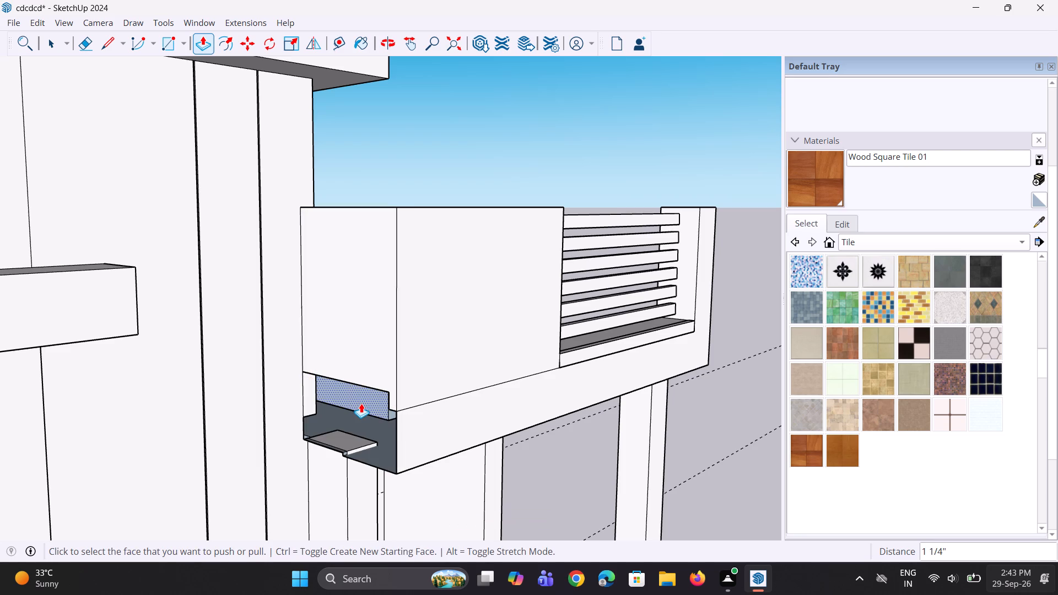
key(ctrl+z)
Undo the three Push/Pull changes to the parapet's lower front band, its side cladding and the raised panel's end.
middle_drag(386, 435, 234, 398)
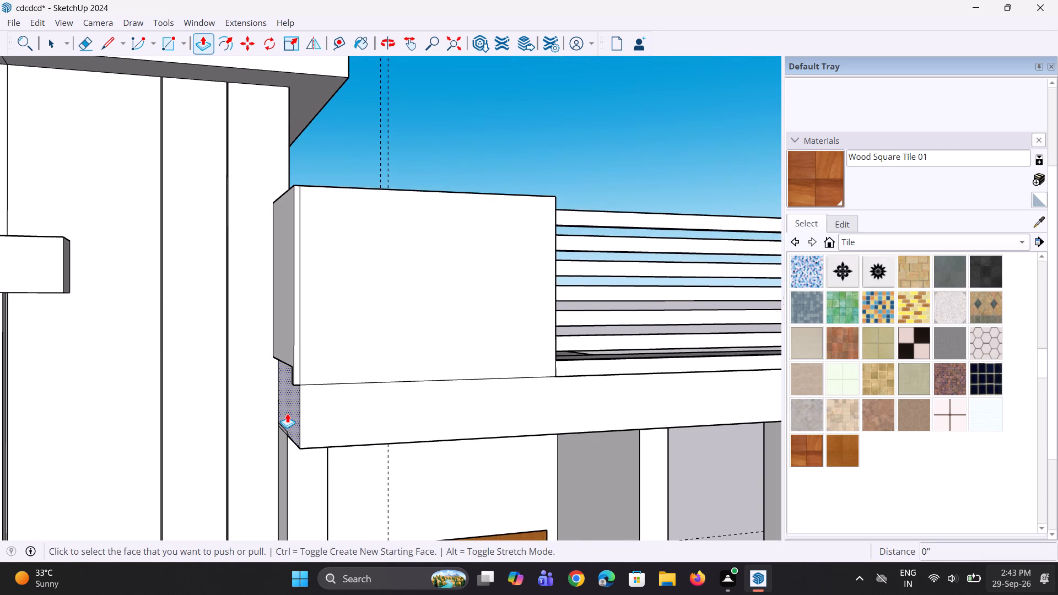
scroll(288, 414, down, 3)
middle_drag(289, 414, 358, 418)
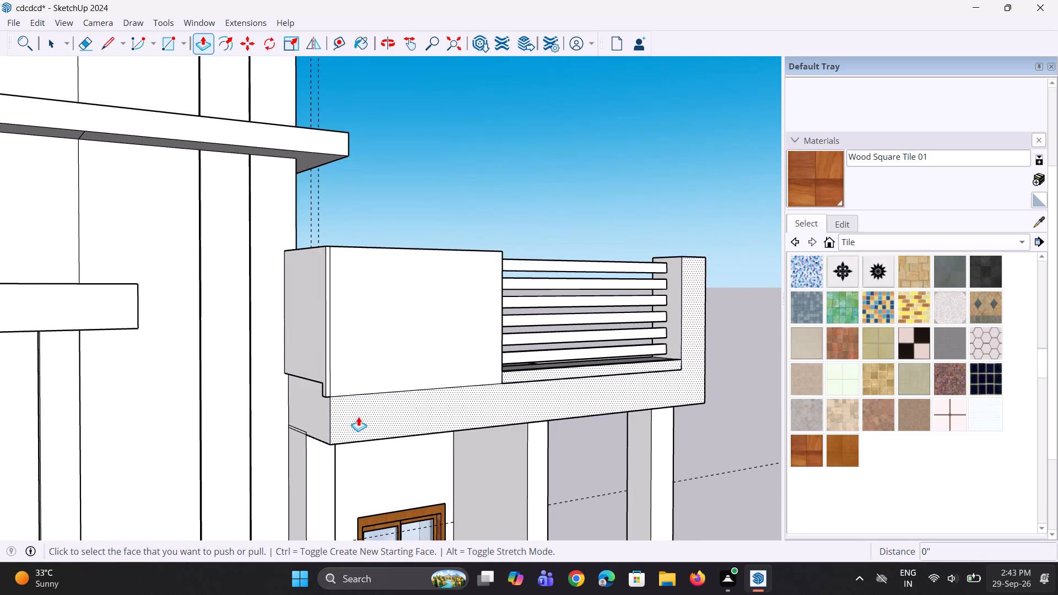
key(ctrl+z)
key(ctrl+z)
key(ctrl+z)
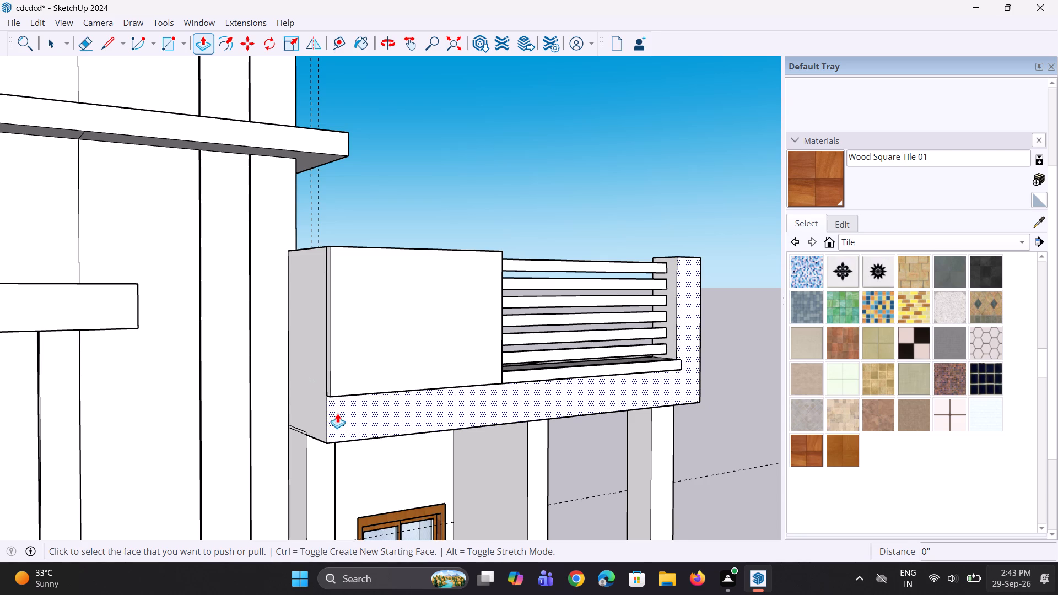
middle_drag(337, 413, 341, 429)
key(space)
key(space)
Save the model.
scroll(370, 413, down, 2)
middle_drag(239, 396, 122, 349)
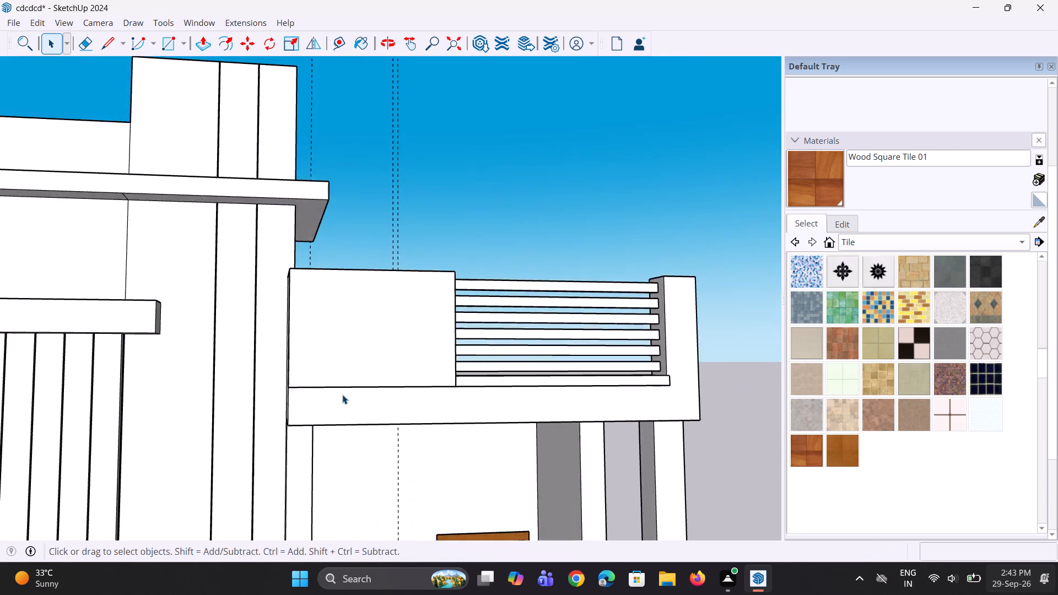
scroll(352, 394, down, 4)
middle_drag(365, 388, 283, 407)
click(709, 415)
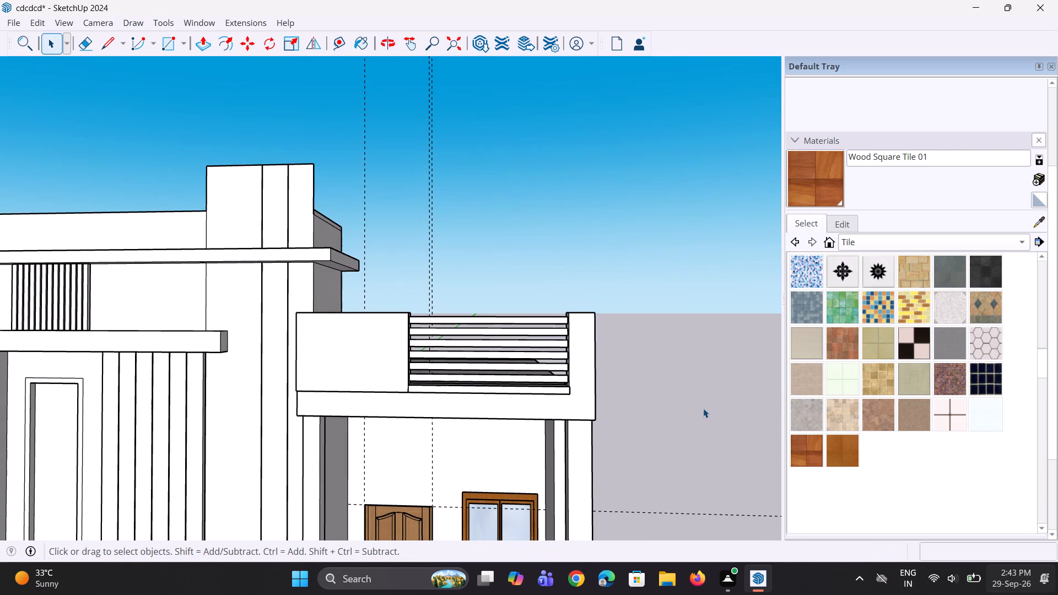
key(ctrl+s)
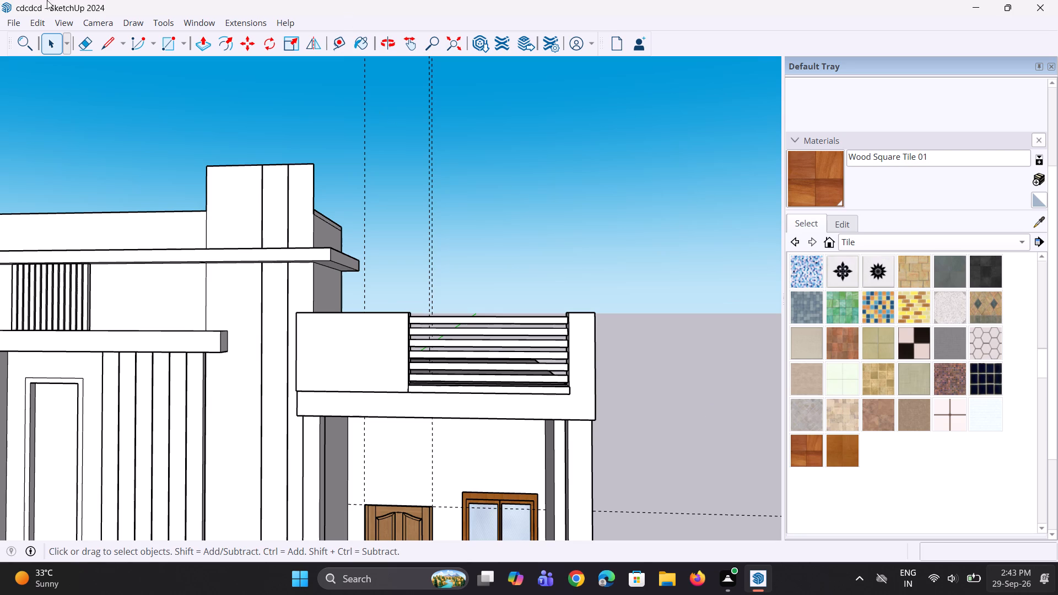
Delete all guide lines from the model.
click(37, 21)
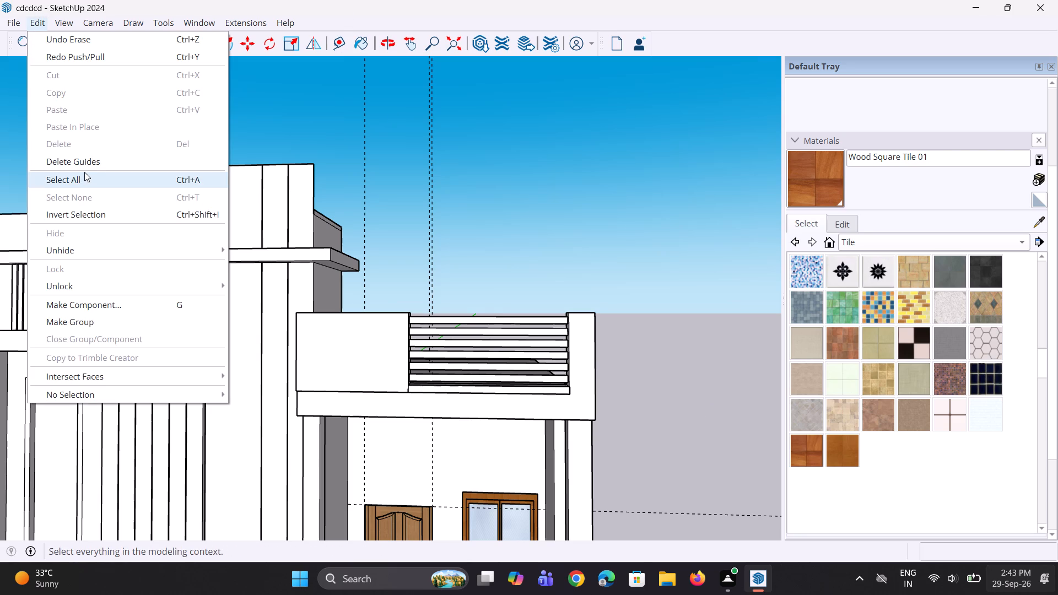
click(90, 167)
Examine the whole front elevation, including the porch door, window and parapet railing.
scroll(257, 239, down, 7)
middle_drag(287, 223, 291, 309)
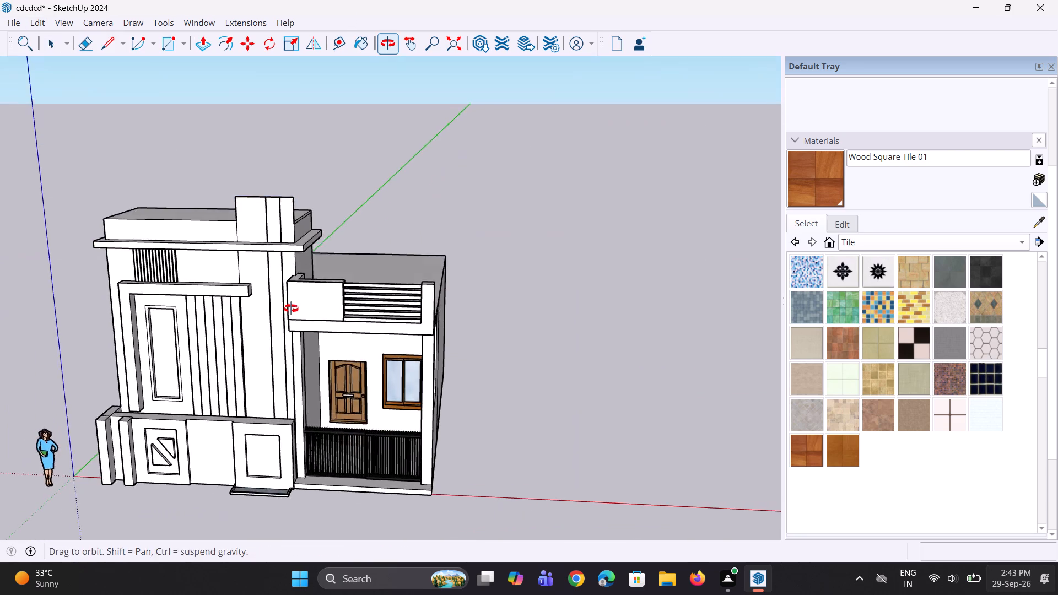
middle_drag(291, 309, 291, 309)
scroll(280, 331, up, 6)
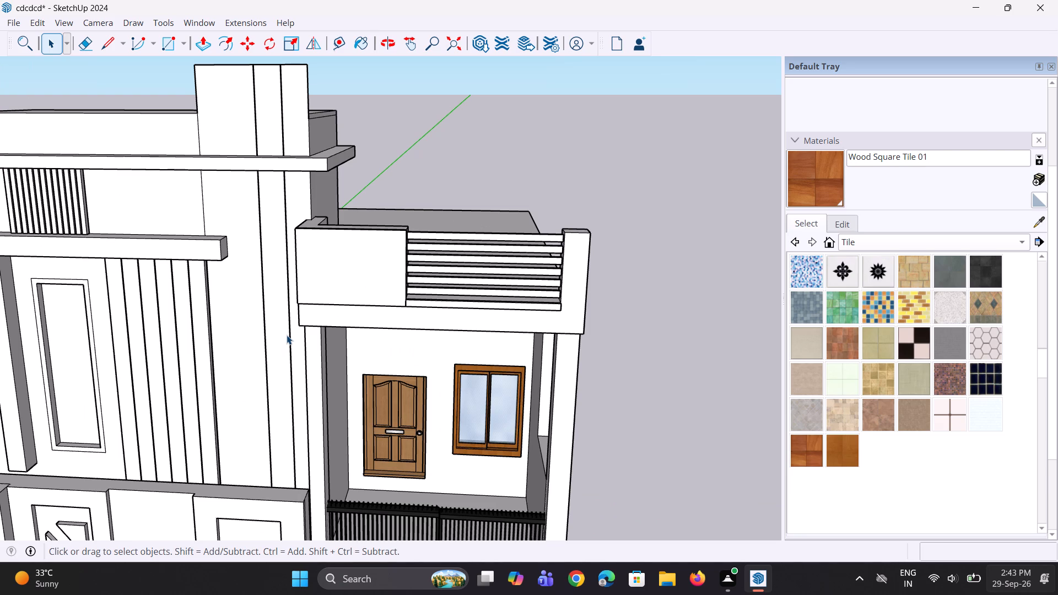
middle_drag(436, 444, 494, 388)
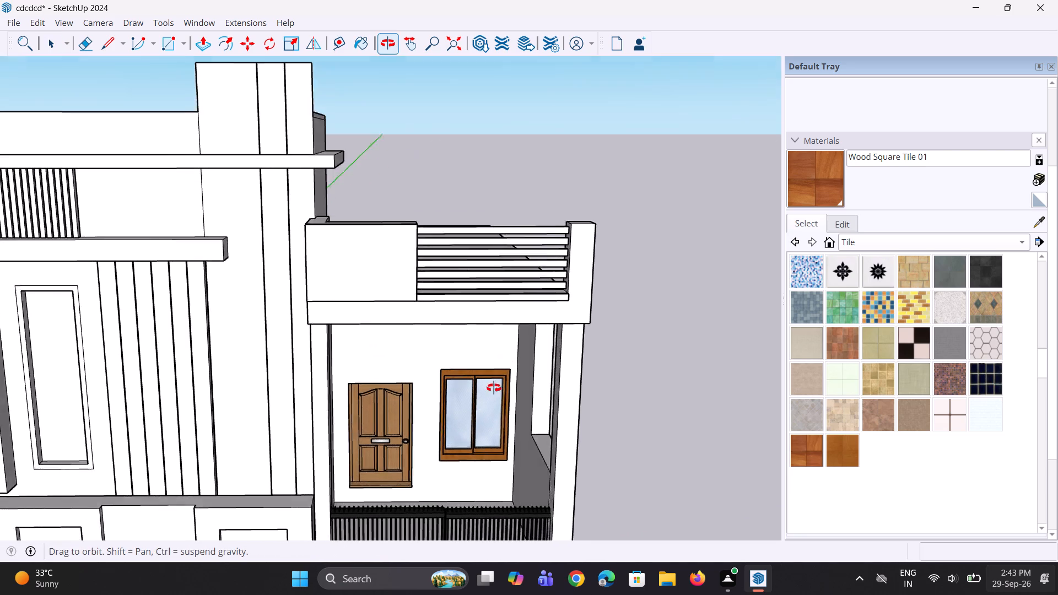
middle_drag(494, 388, 494, 381)
scroll(474, 434, up, 17)
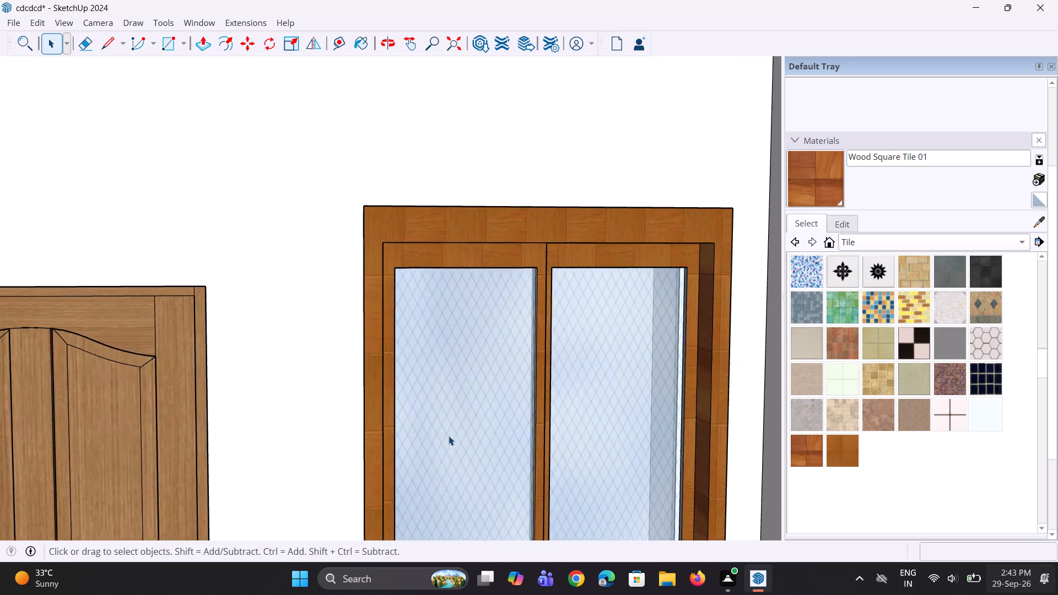
scroll(449, 436, up, 1)
scroll(449, 436, down, 17)
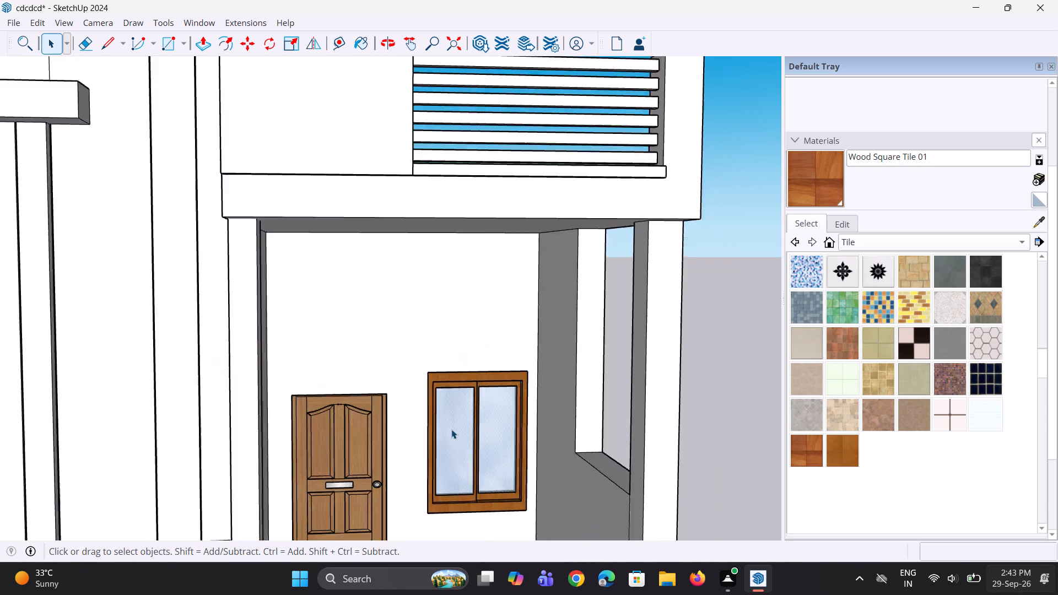
scroll(451, 429, down, 12)
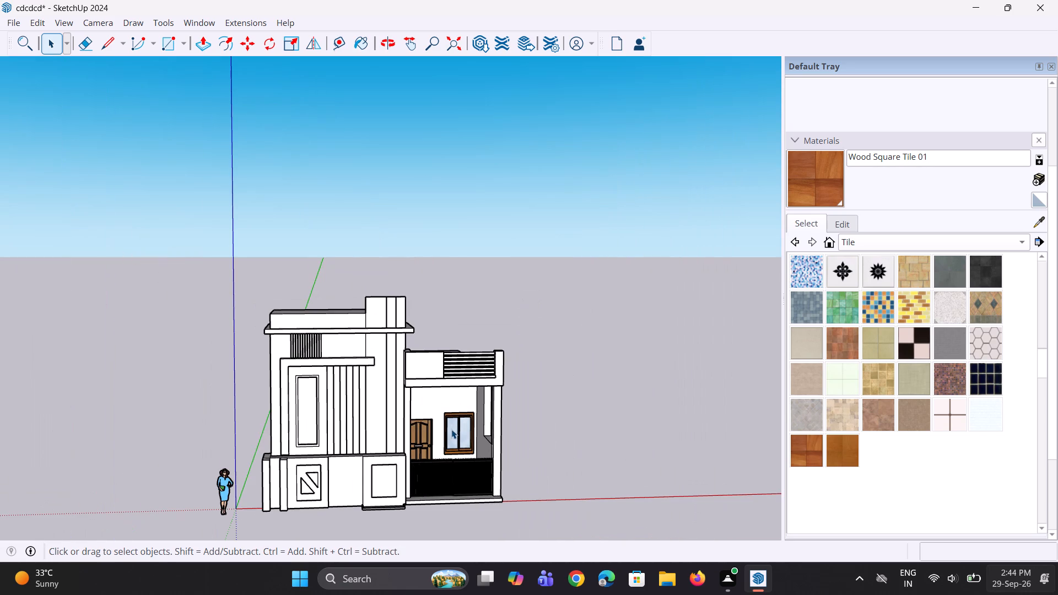
scroll(394, 455, down, 2)
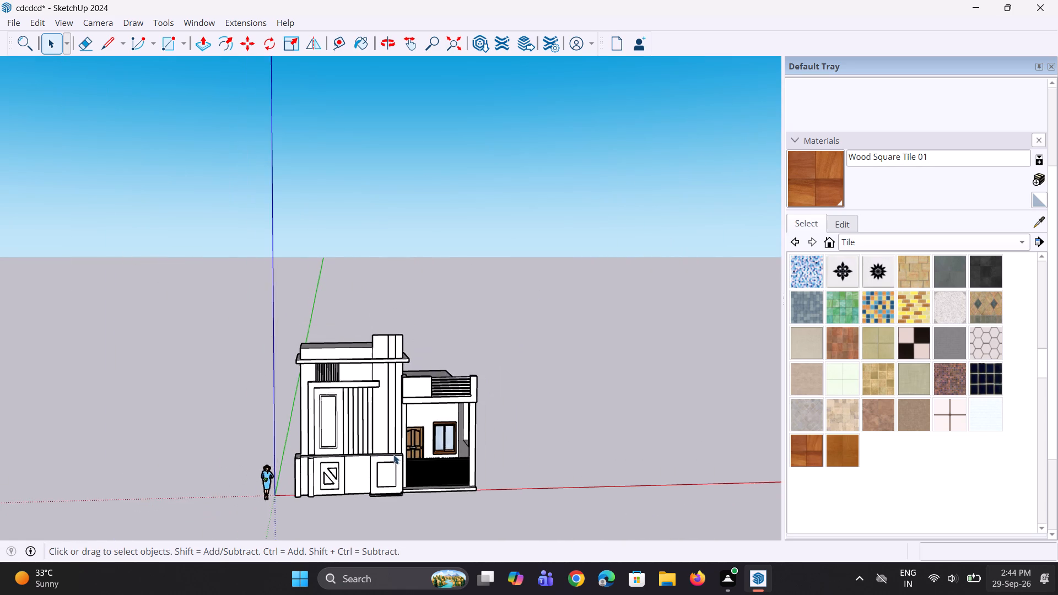
scroll(393, 455, down, 2)
middle_drag(341, 473, 347, 478)
scroll(341, 459, down, 3)
scroll(272, 474, up, 2)
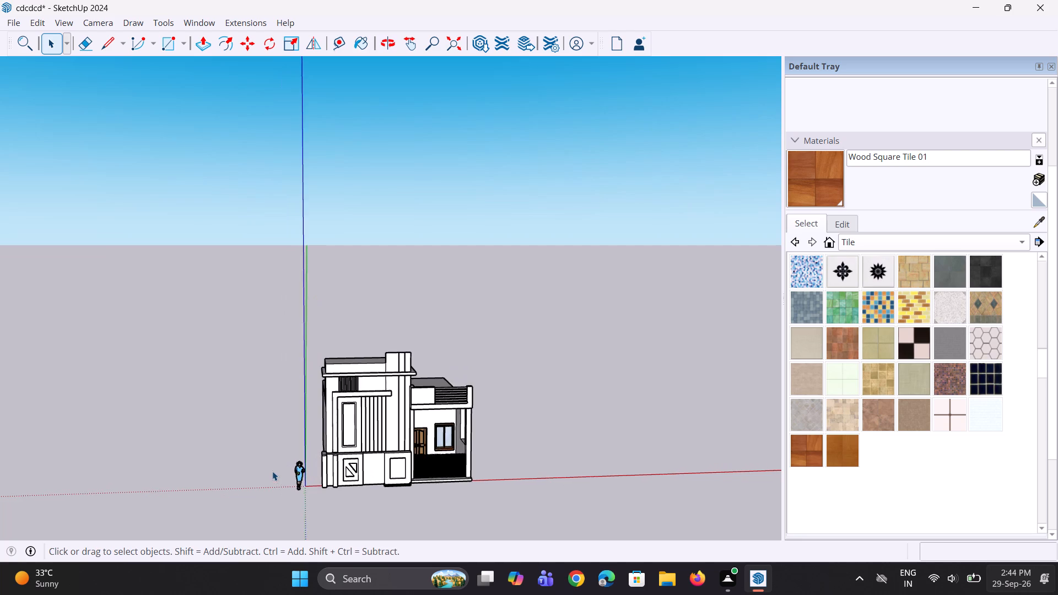
scroll(272, 471, up, 4)
scroll(335, 468, up, 3)
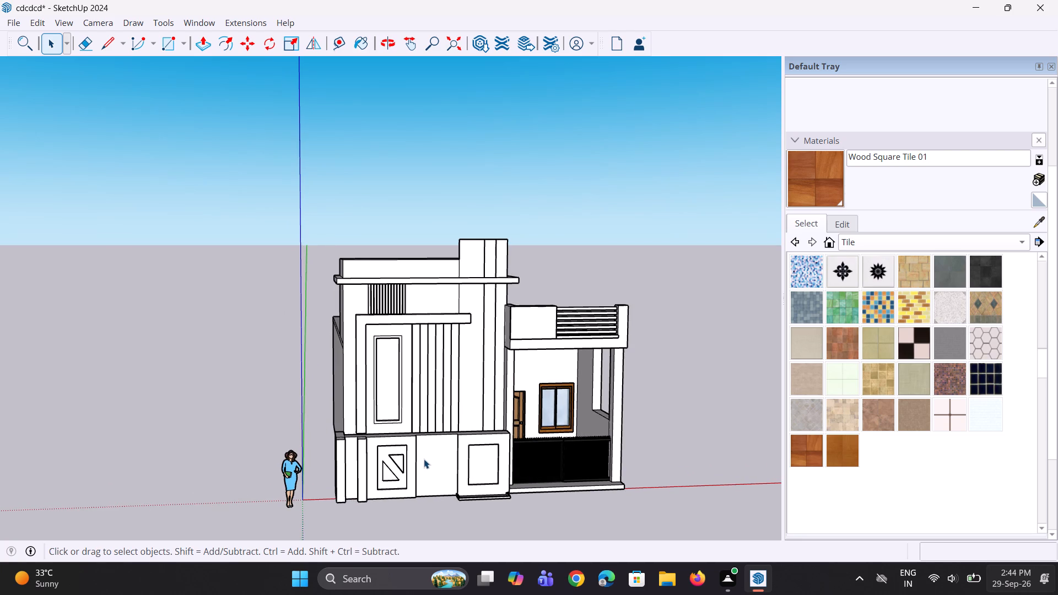
Paint the recessed upper-floor wall around the tall framed panel with Color H07 from the Colors collection.
click(884, 244)
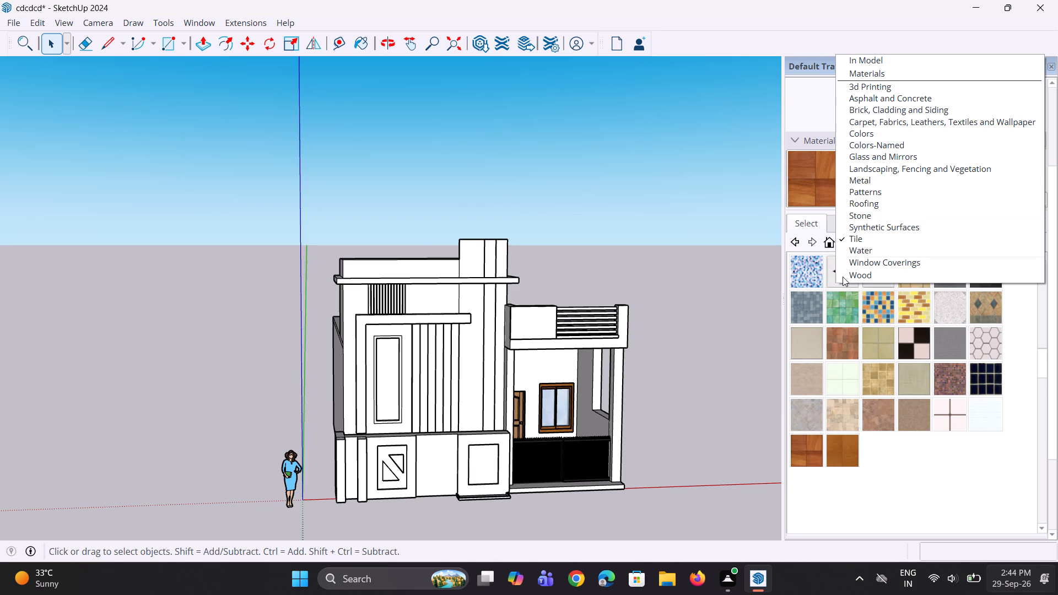
click(884, 136)
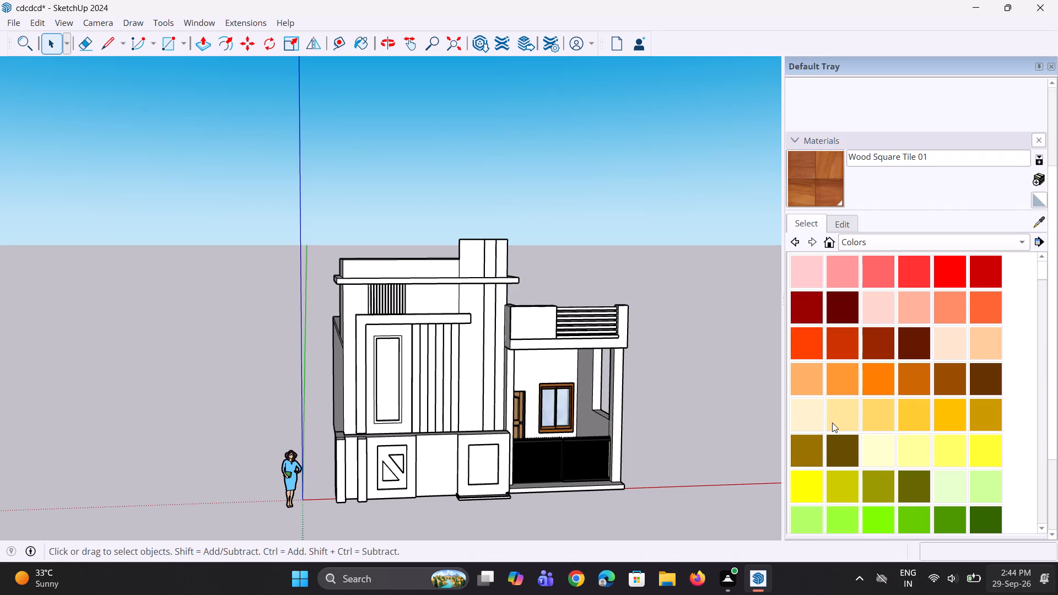
scroll(884, 416, up, 7)
scroll(887, 292, down, 4)
scroll(852, 459, down, 2)
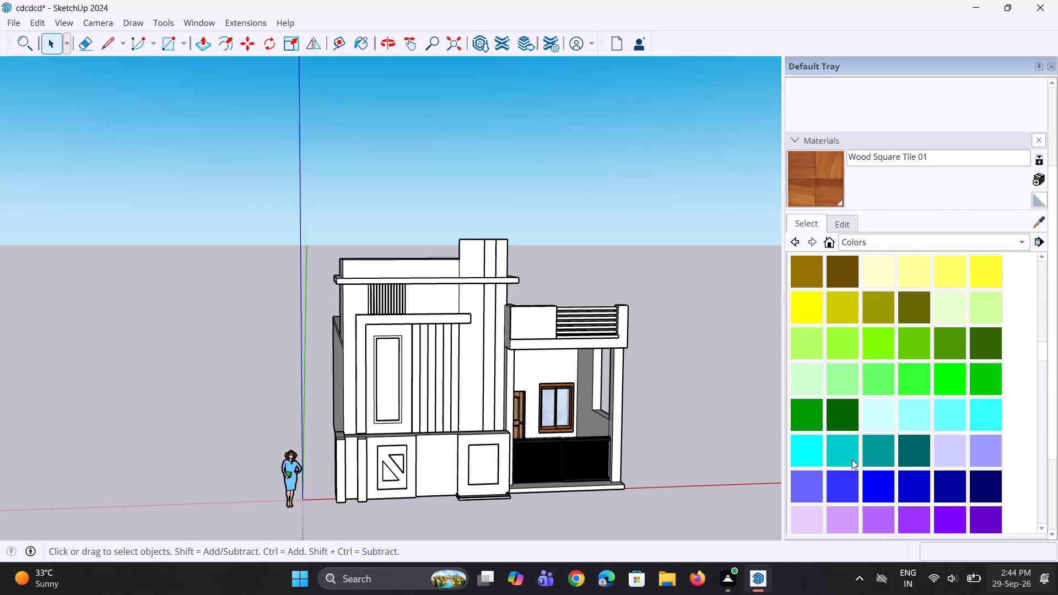
scroll(907, 460, down, 1)
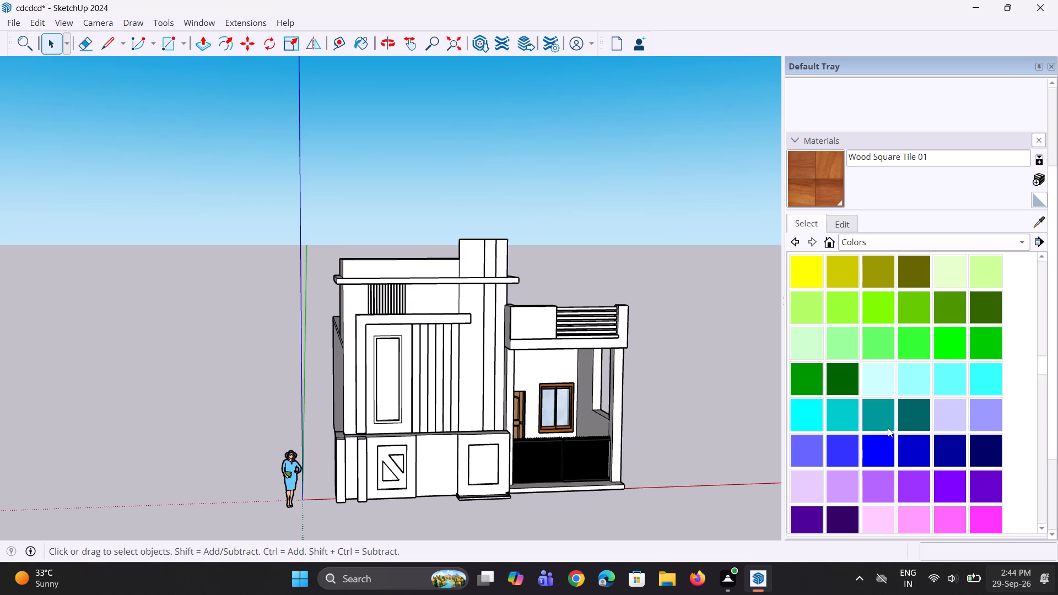
click(879, 409)
scroll(439, 408, up, 2)
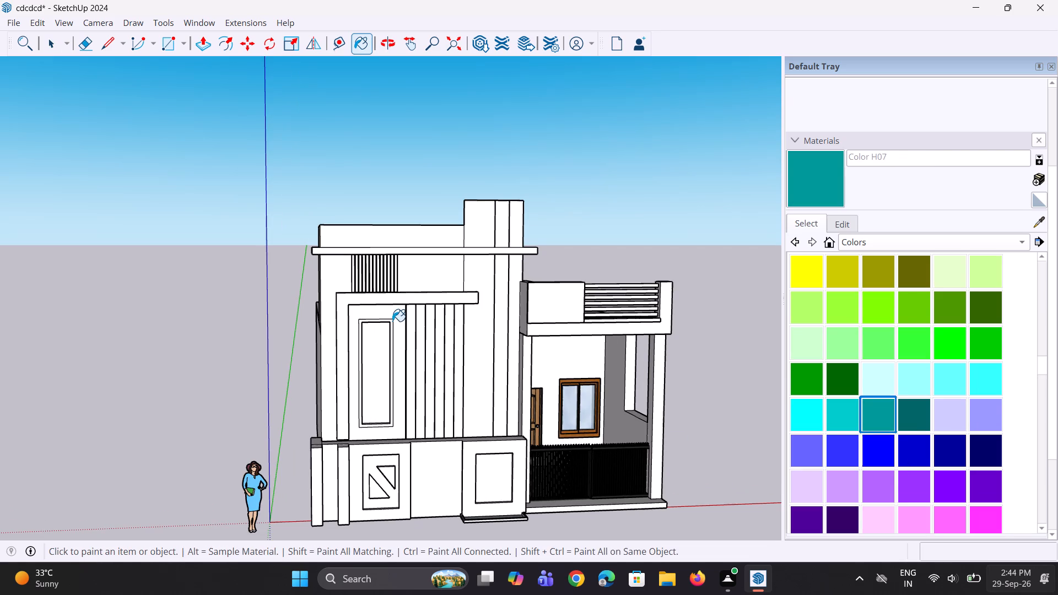
click(397, 317)
scroll(396, 372, up, 3)
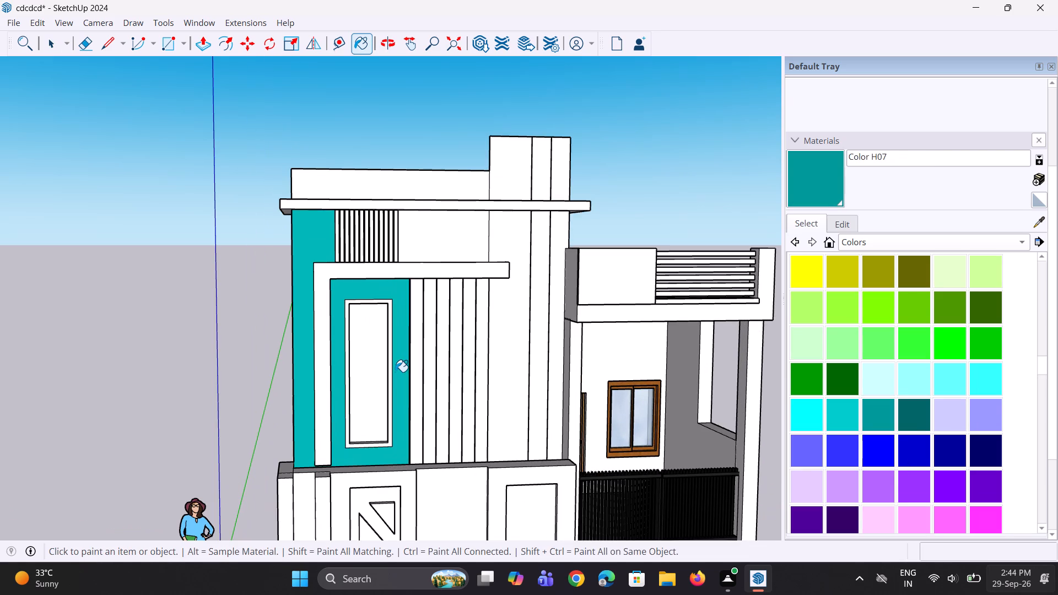
Repaint the recessed upper-floor wall around the tall framed panel with Color H08.
click(920, 414)
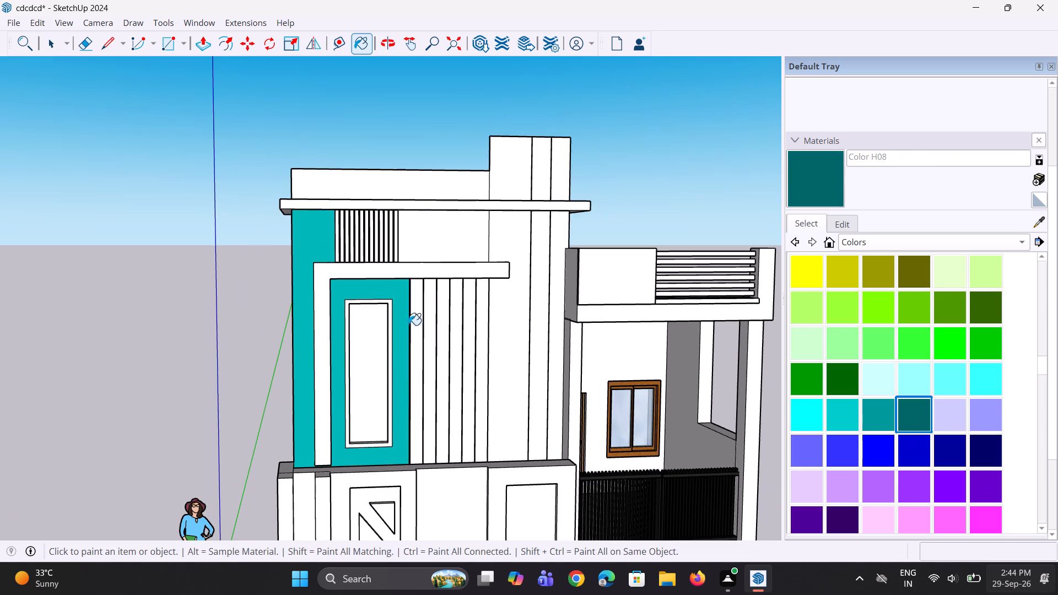
click(403, 293)
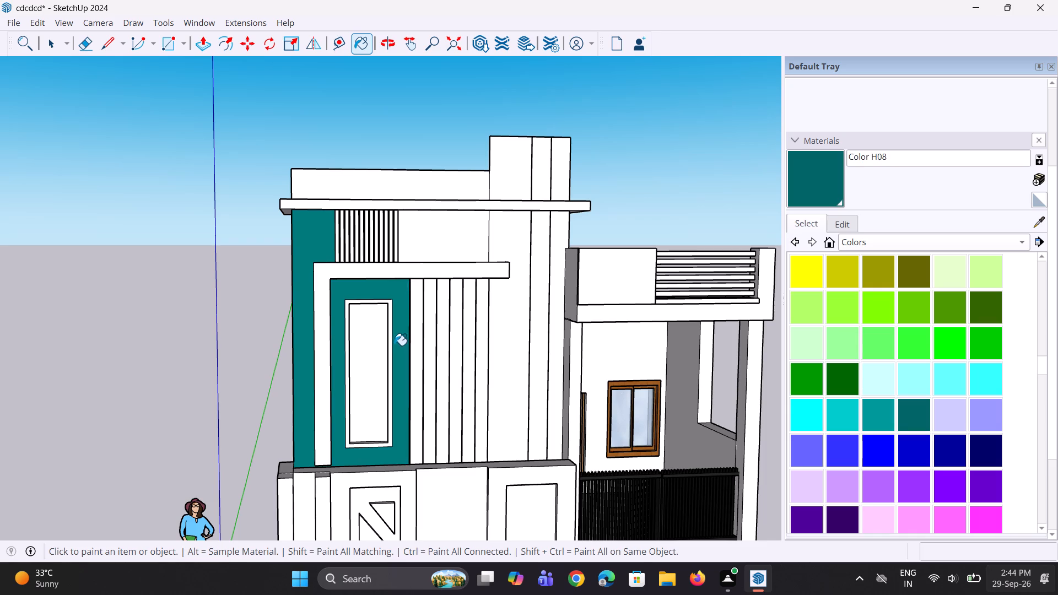
Adjust Color H08 in the HSB picker to saturation 44 and brightness 52.
click(852, 228)
drag(861, 350, 870, 353)
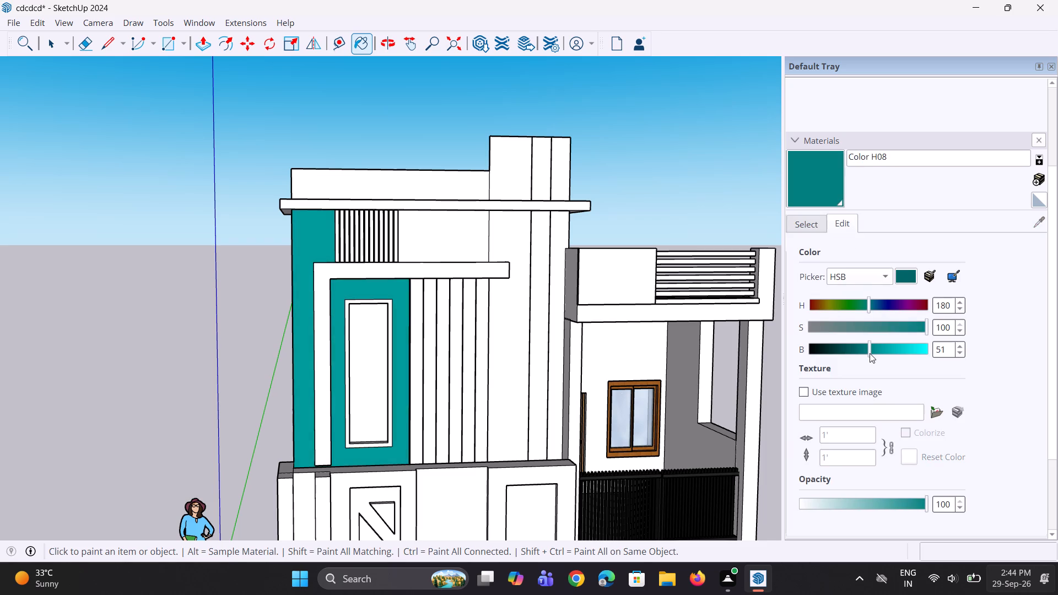
drag(870, 353, 884, 354)
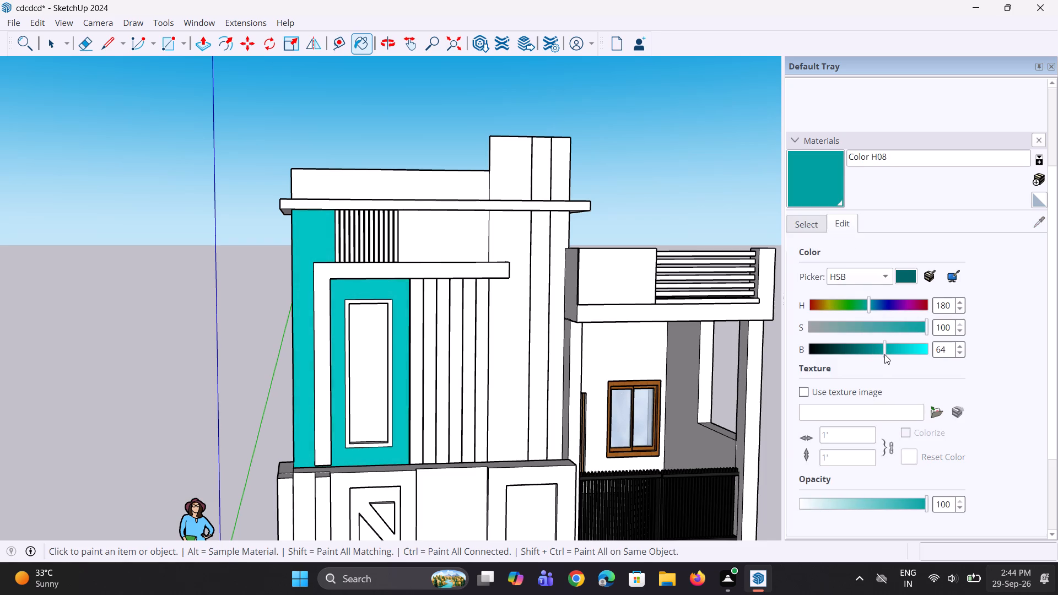
drag(884, 354, 849, 350)
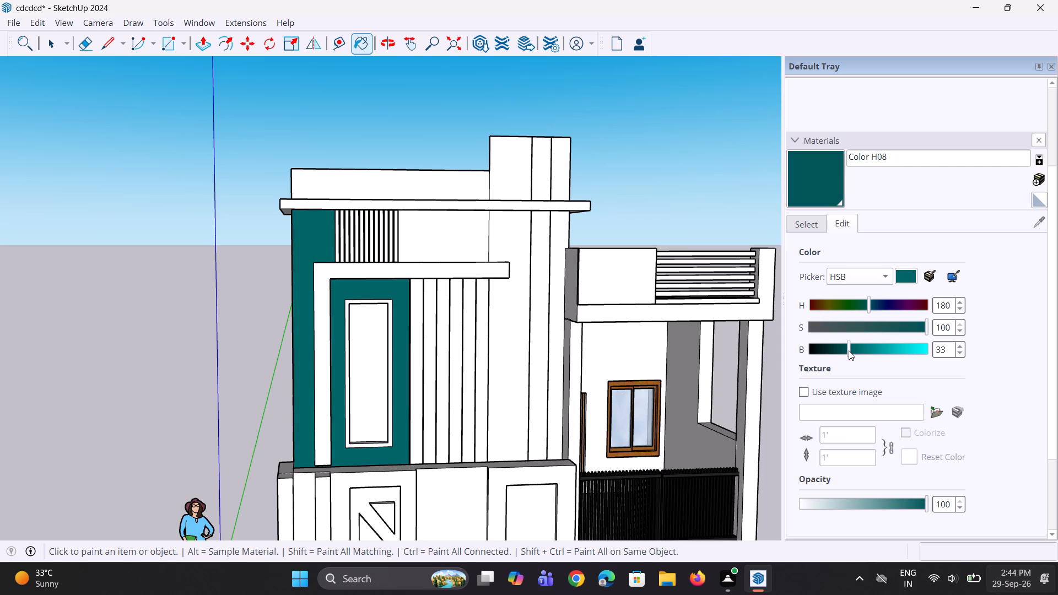
drag(849, 350, 870, 360)
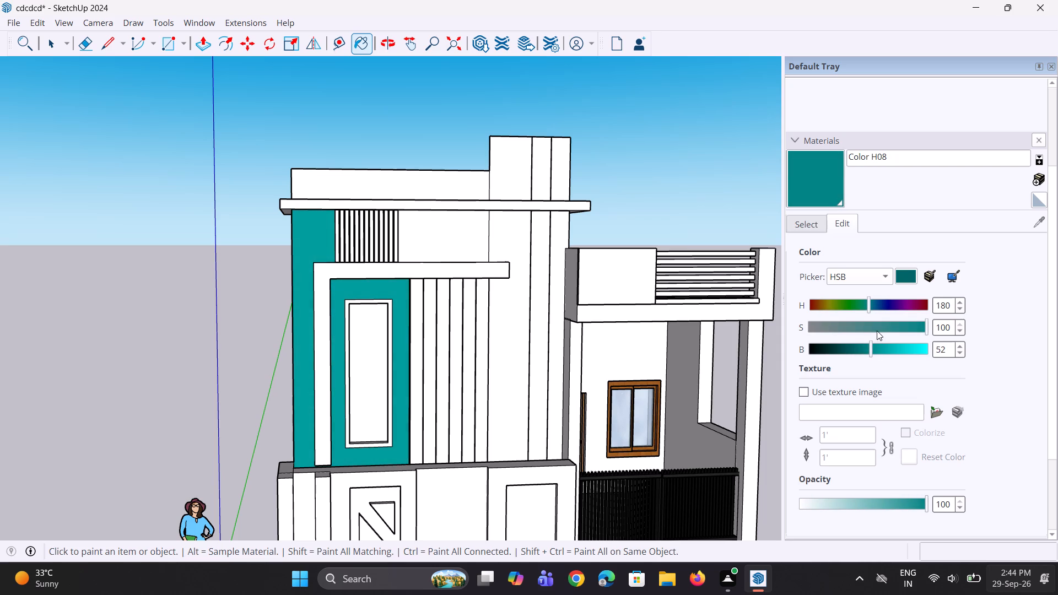
drag(925, 331, 894, 327)
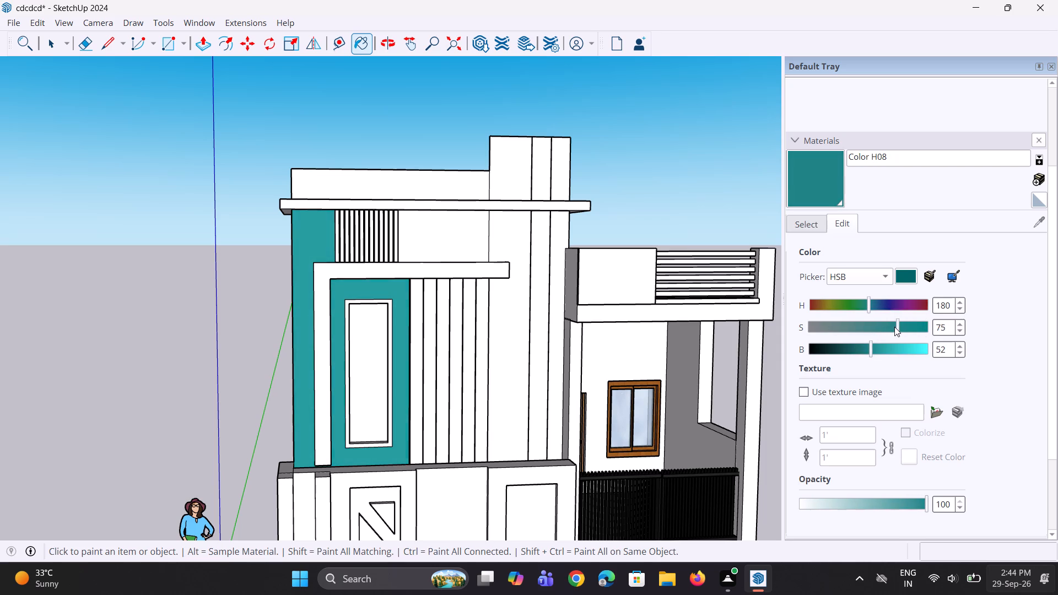
drag(894, 327, 844, 326)
drag(847, 328, 860, 328)
click(860, 328)
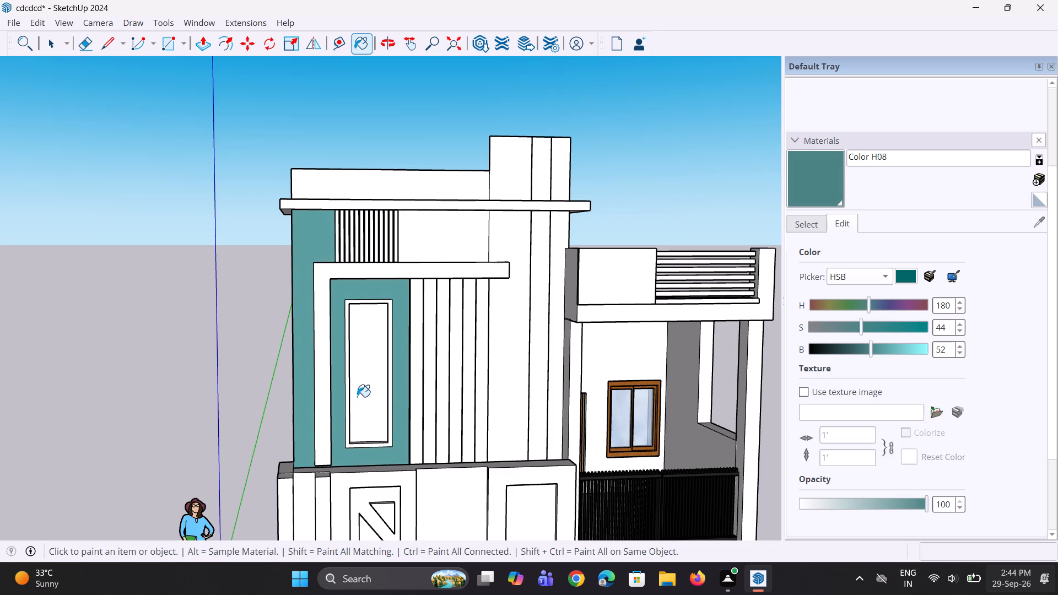
Draw a rectangle about 1' 11 1/4" by 11 3/16" at the top of the lower wall's recessed strip between the two pilasters.
scroll(360, 393, down, 1)
scroll(319, 514, up, 2)
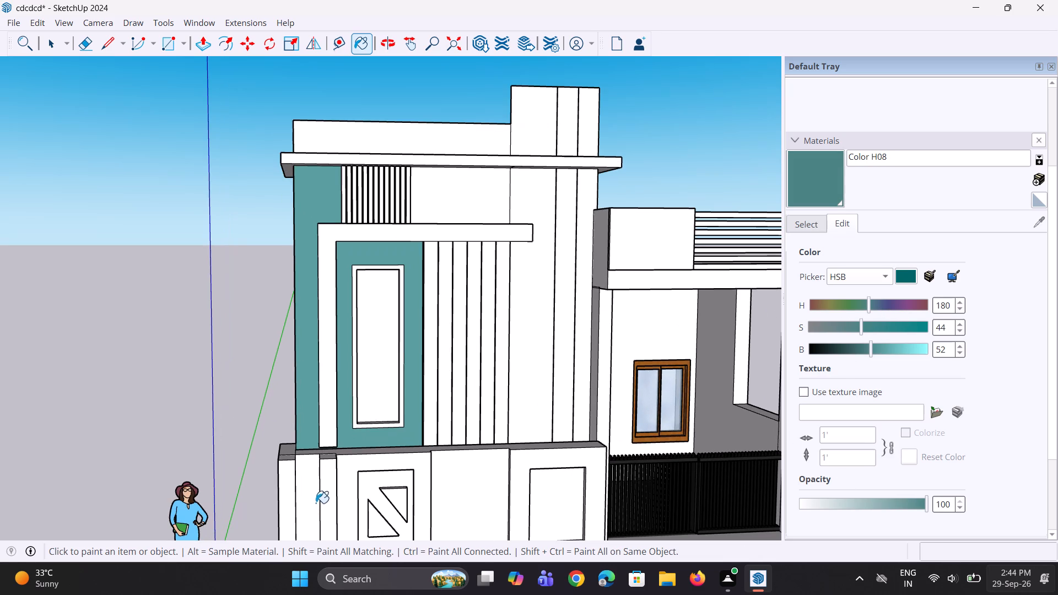
scroll(326, 483, down, 6)
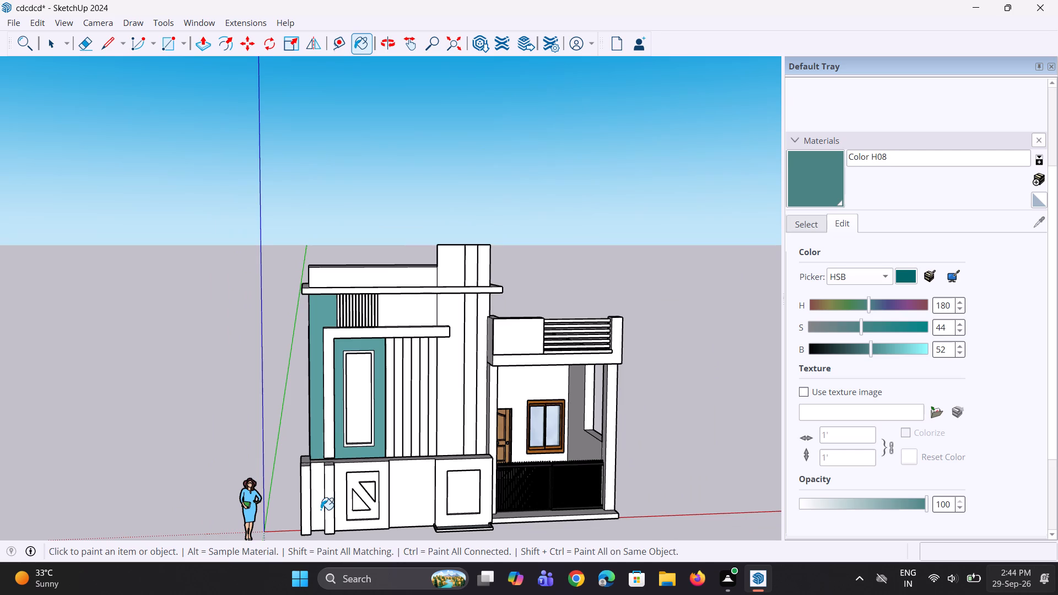
scroll(321, 510, up, 2)
key(space)
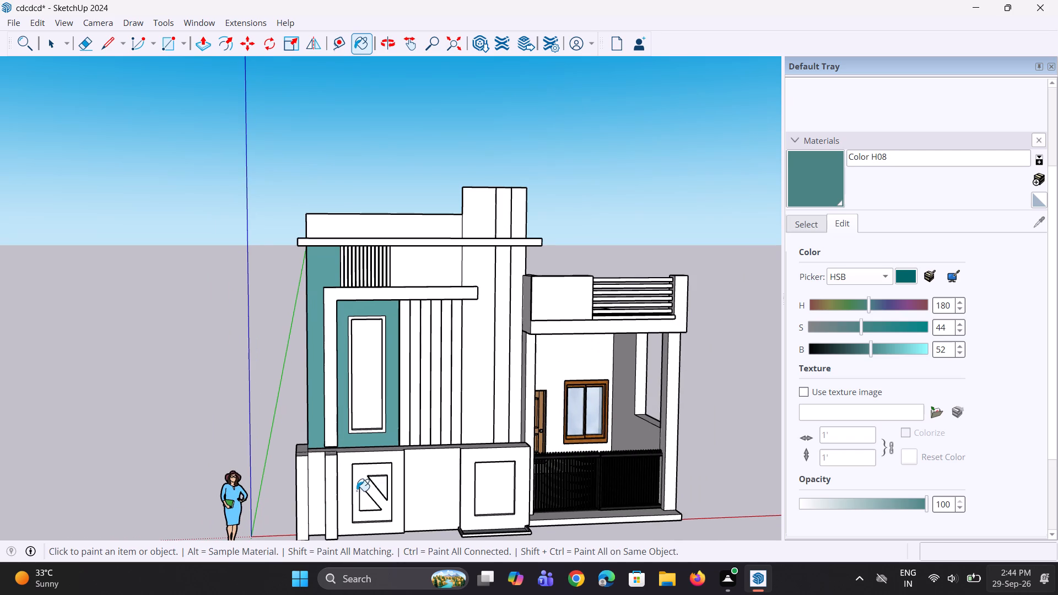
scroll(325, 512, up, 1)
middle_drag(328, 511, 349, 471)
scroll(346, 495, up, 4)
key(r)
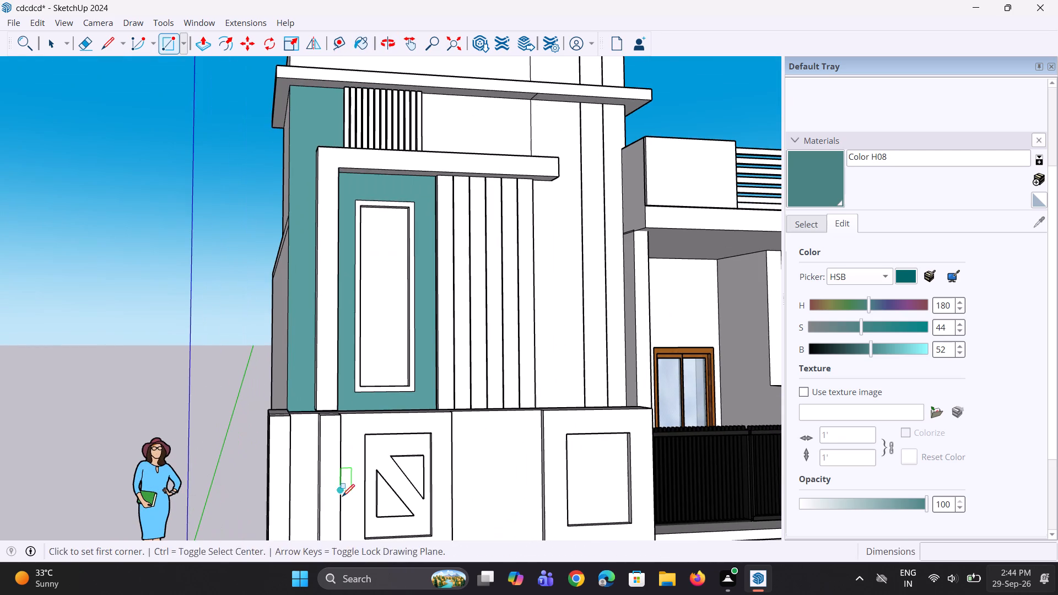
middle_drag(339, 496, 320, 487)
scroll(316, 483, up, 2)
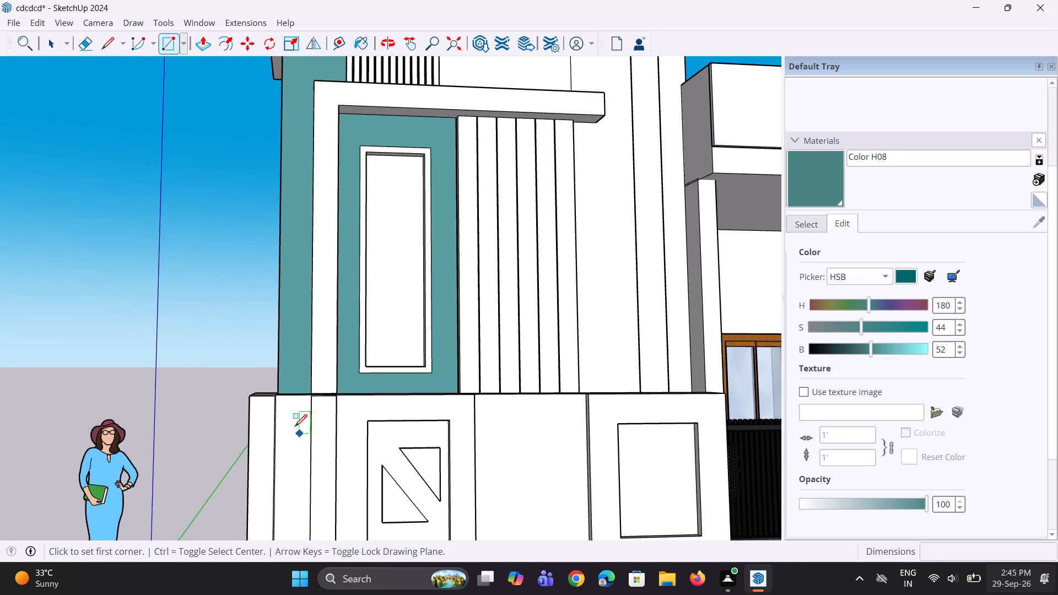
drag(281, 398, 280, 407)
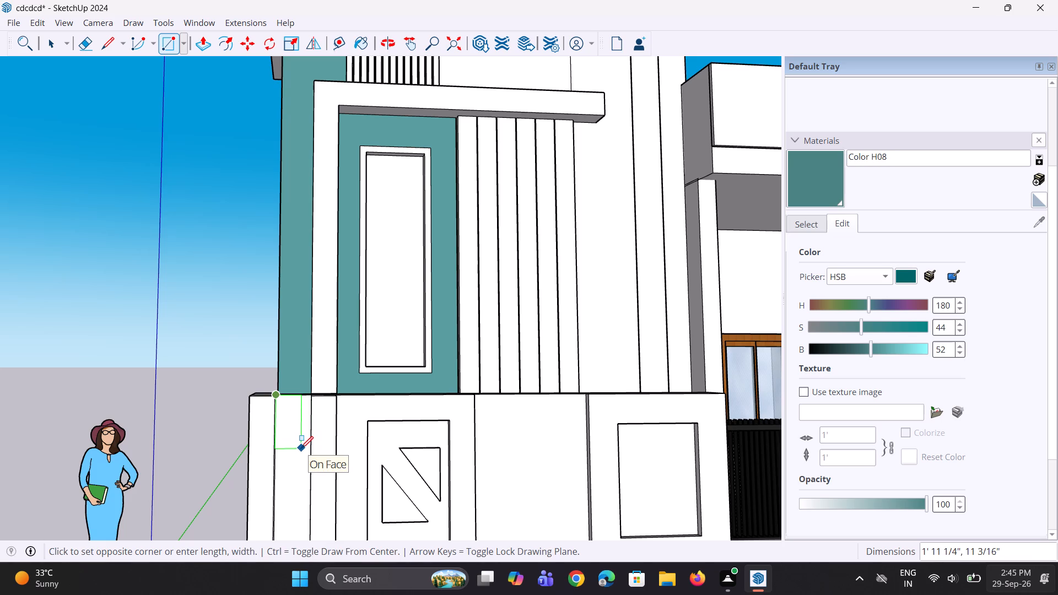
click(301, 448)
Move the rectangle's free vertical edge to the strip's side and its bottom edge down about 6".
middle_drag(290, 477, 303, 478)
scroll(310, 456, up, 8)
key(space)
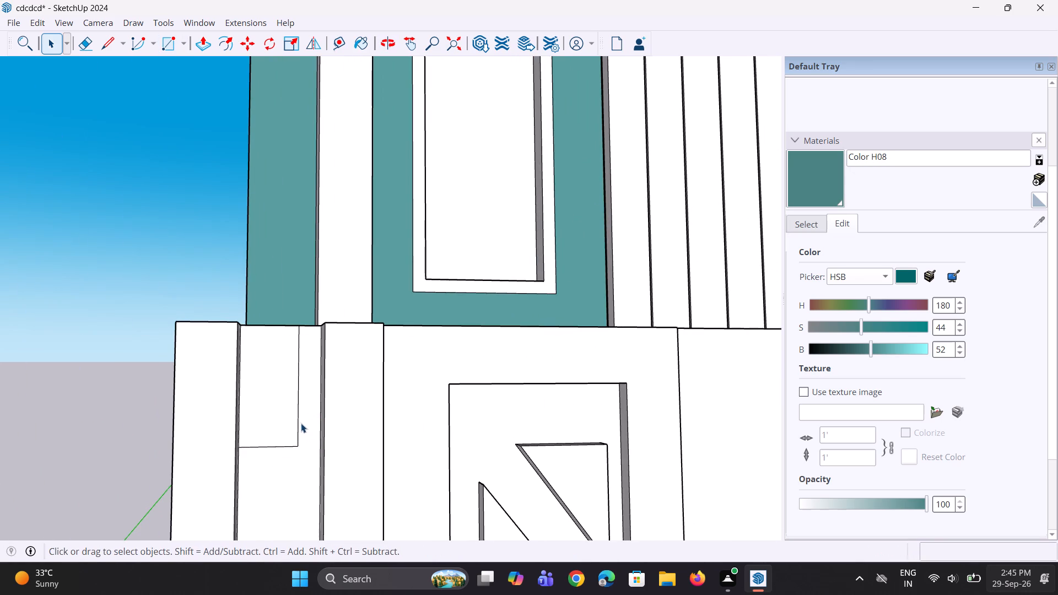
click(299, 421)
key(m)
click(301, 445)
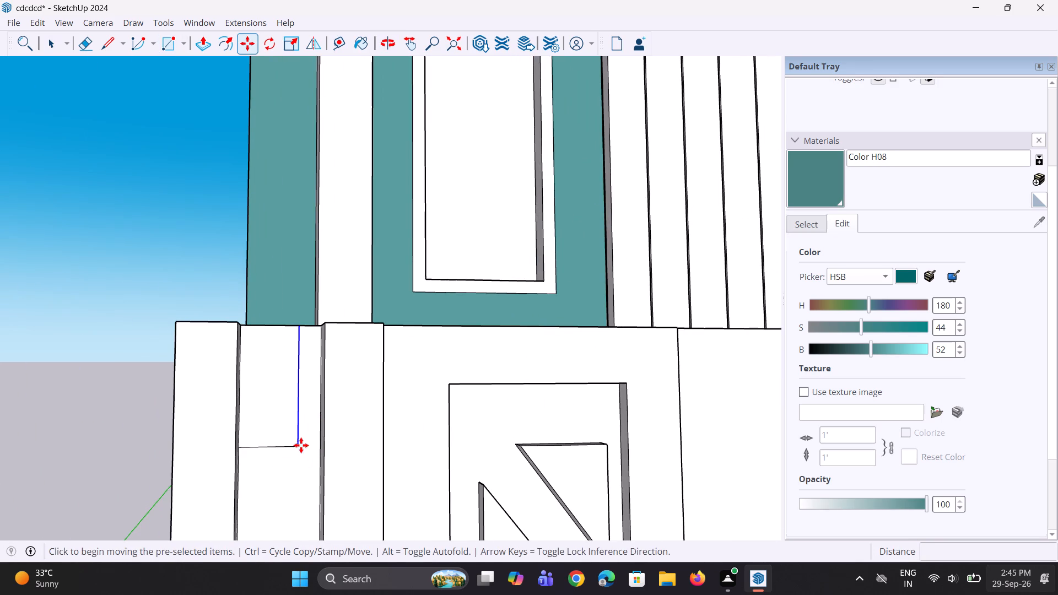
click(317, 441)
middle_drag(297, 462, 300, 467)
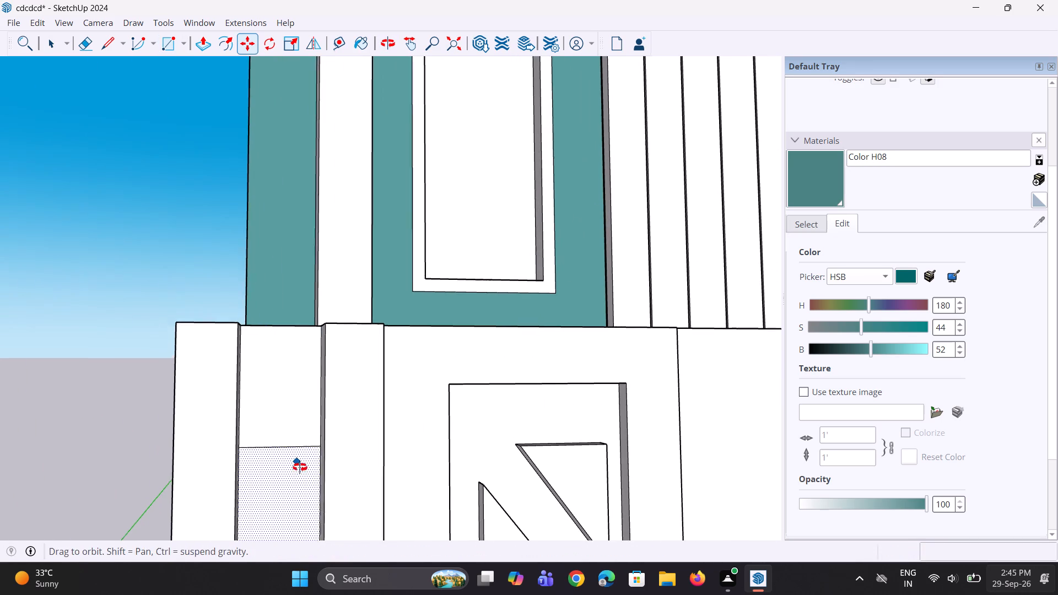
middle_drag(300, 467, 300, 479)
scroll(290, 466, down, 3)
middle_drag(291, 459, 294, 464)
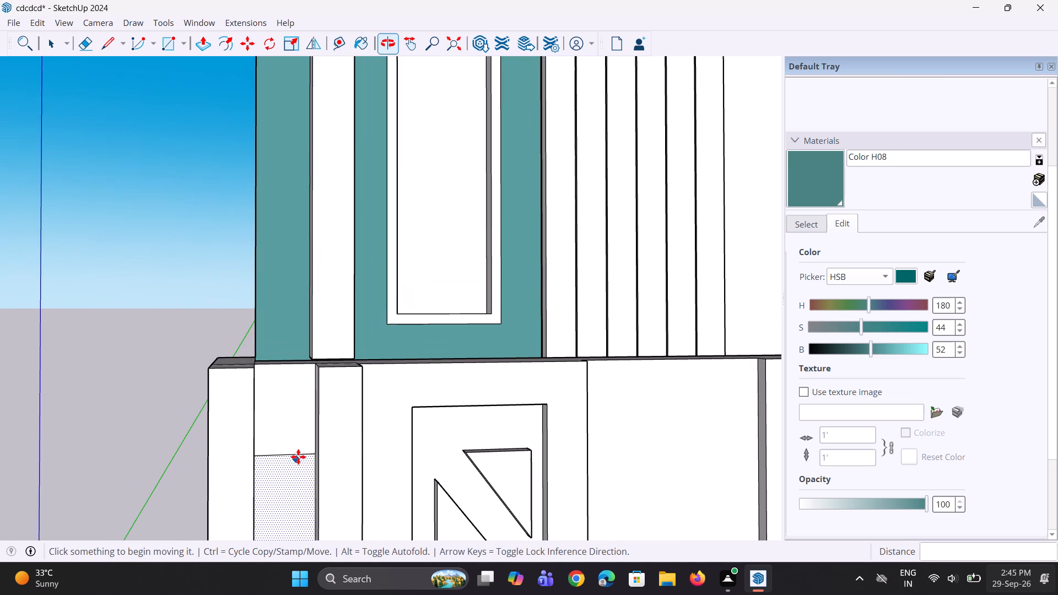
click(301, 453)
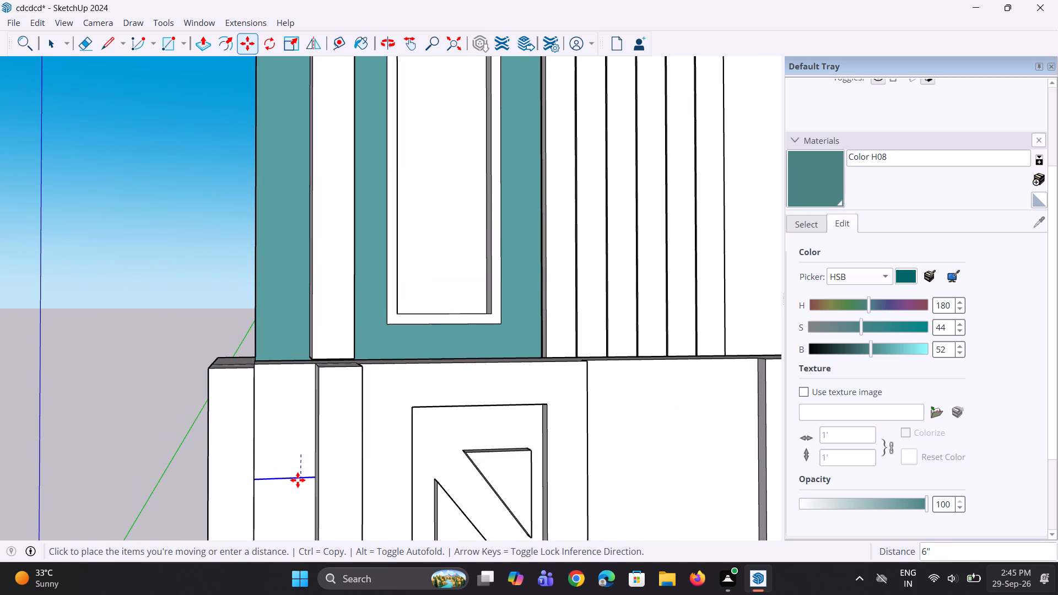
click(297, 480)
scroll(297, 480, down, 10)
key(space)
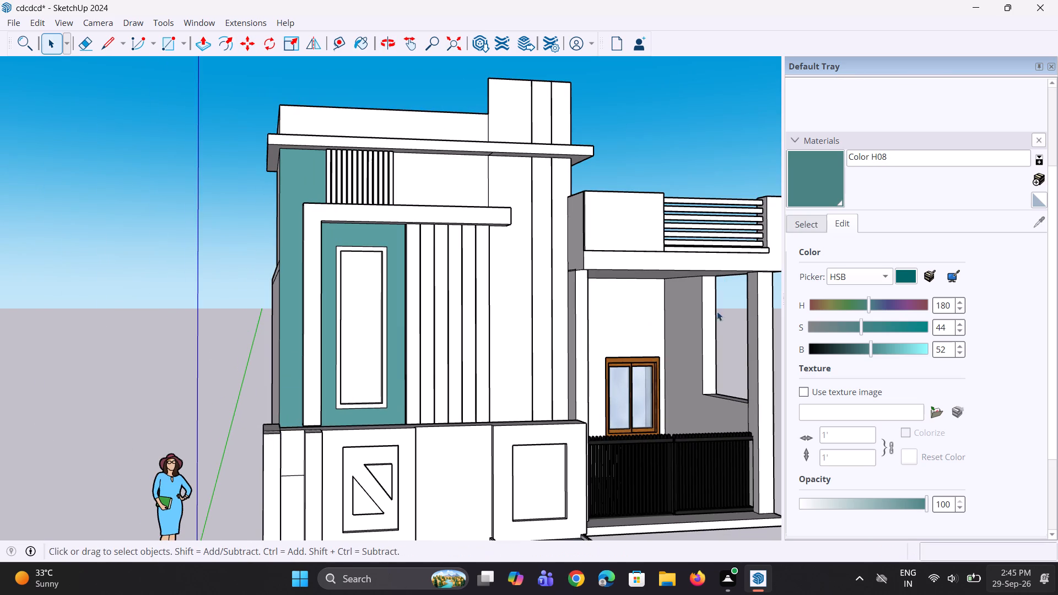
Paint the lower part of the divided recessed strip between the pilasters with the adjusted Color H08.
click(832, 189)
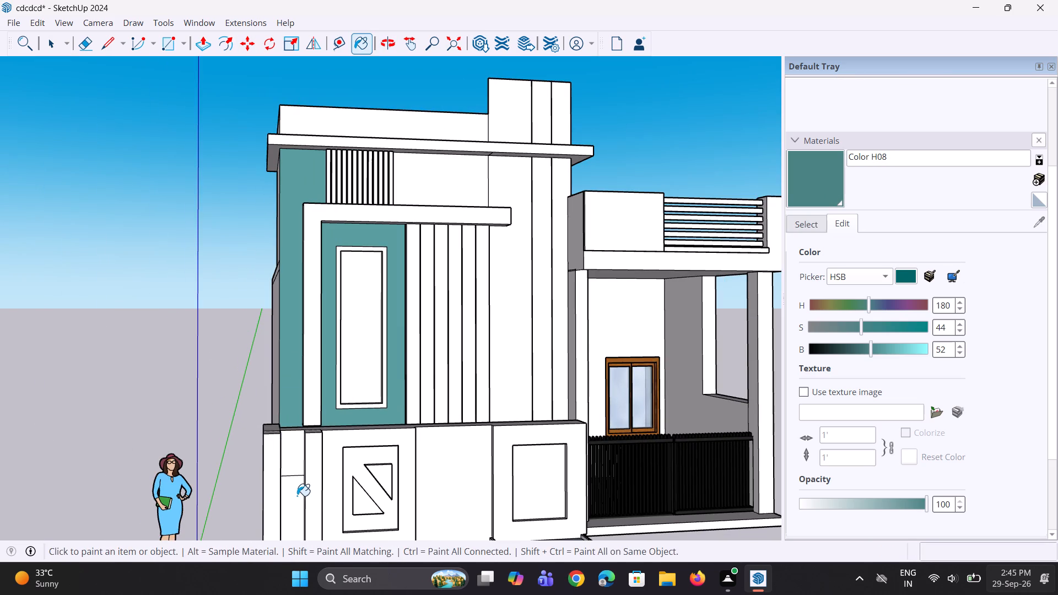
click(293, 497)
Paint the porch parapet's solid panel and the ledge beneath its railing bars with Color H08.
scroll(301, 493, down, 8)
scroll(497, 370, up, 1)
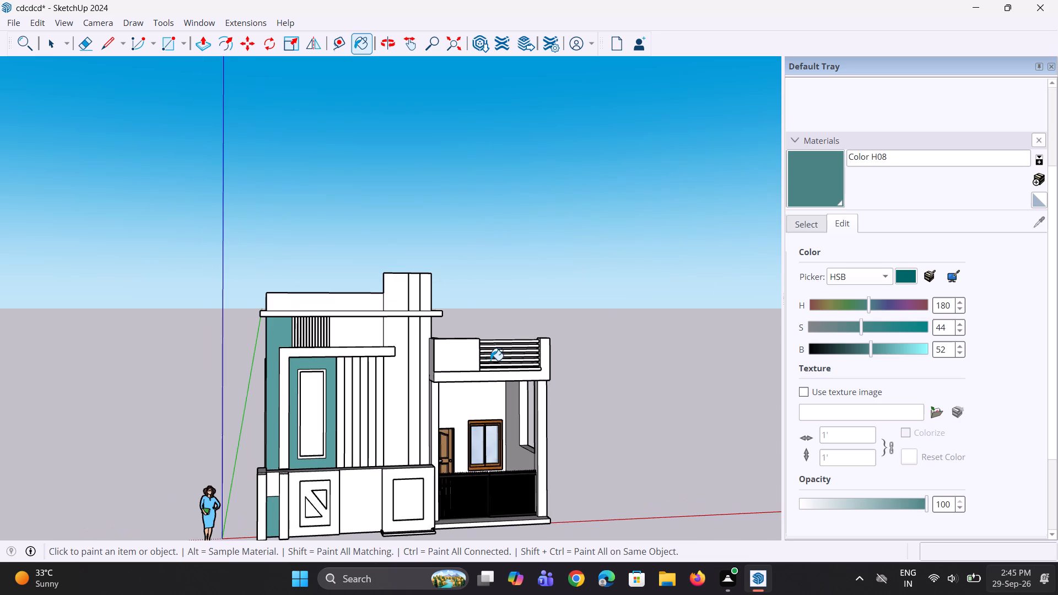
click(458, 360)
scroll(520, 383, up, 11)
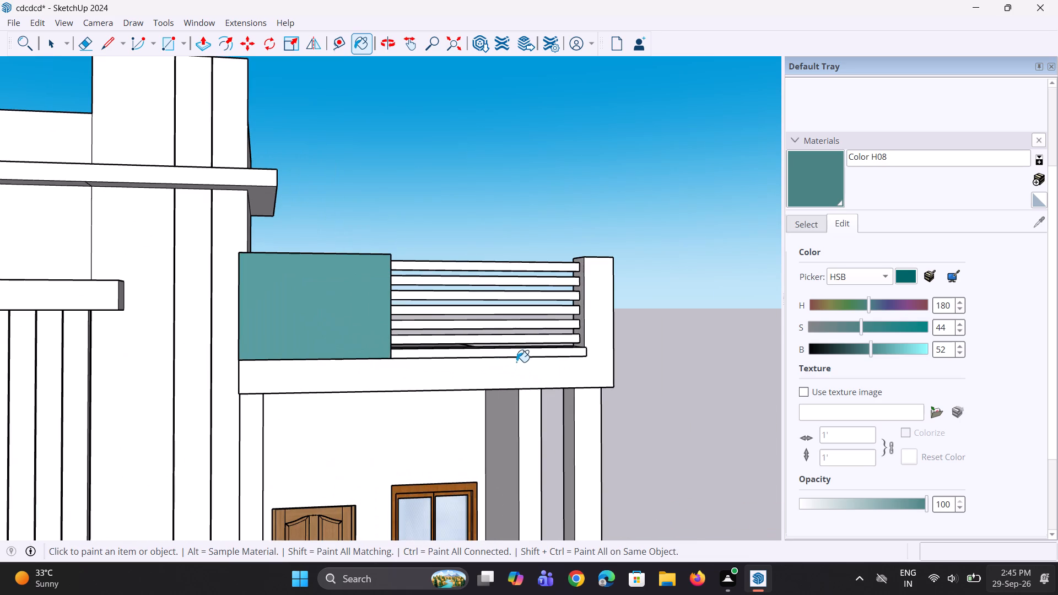
click(522, 353)
middle_drag(577, 364, 538, 378)
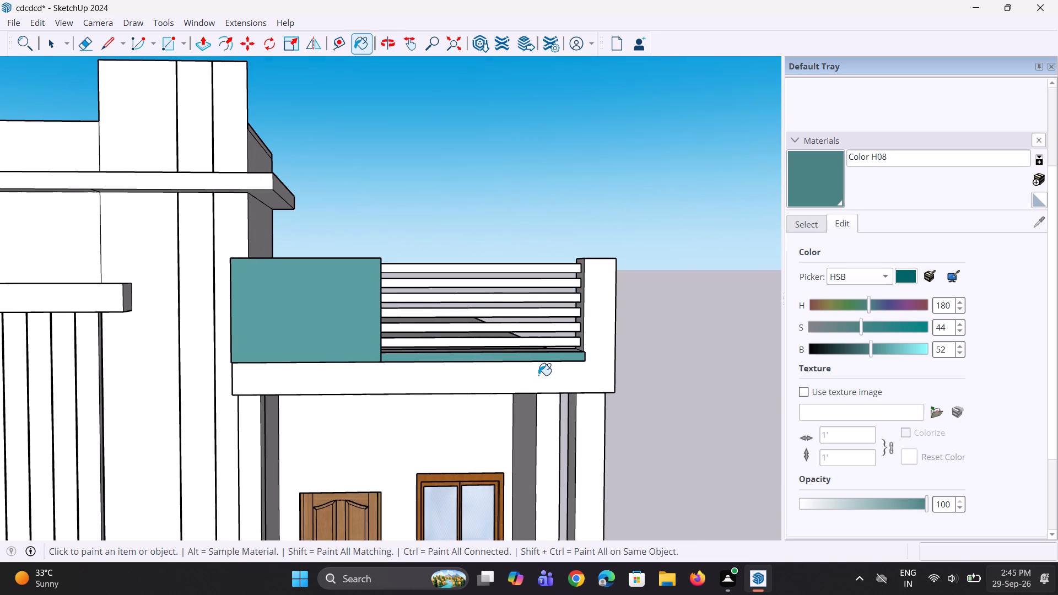
Paint the front faces of both triangles in the lower wall's framed panel with Color H08.
scroll(508, 410, down, 3)
middle_drag(515, 410, 523, 409)
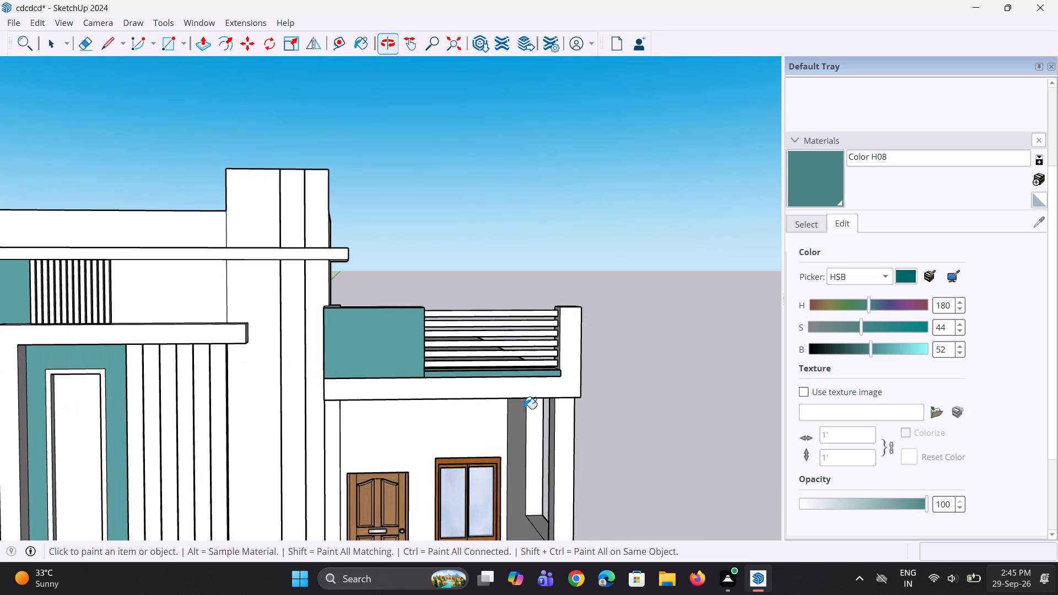
scroll(524, 408, down, 13)
middle_drag(472, 422, 474, 437)
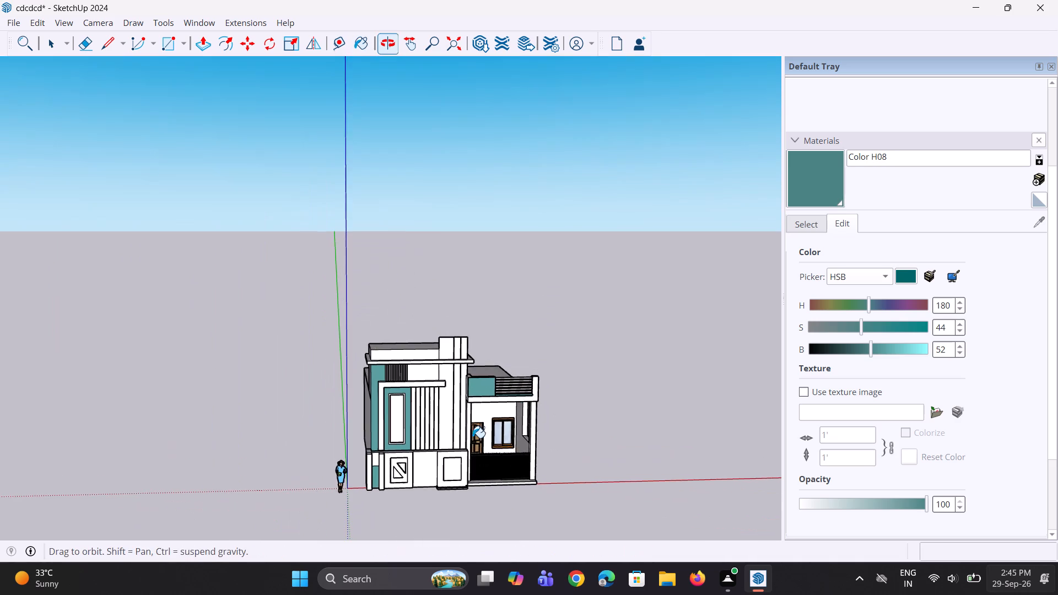
scroll(318, 415, up, 4)
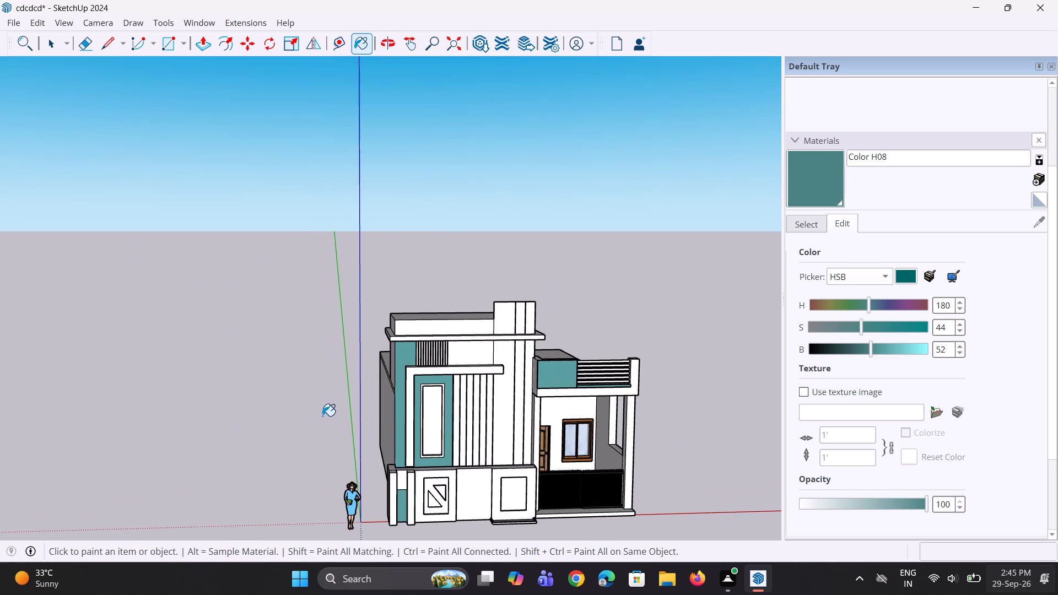
scroll(322, 416, down, 1)
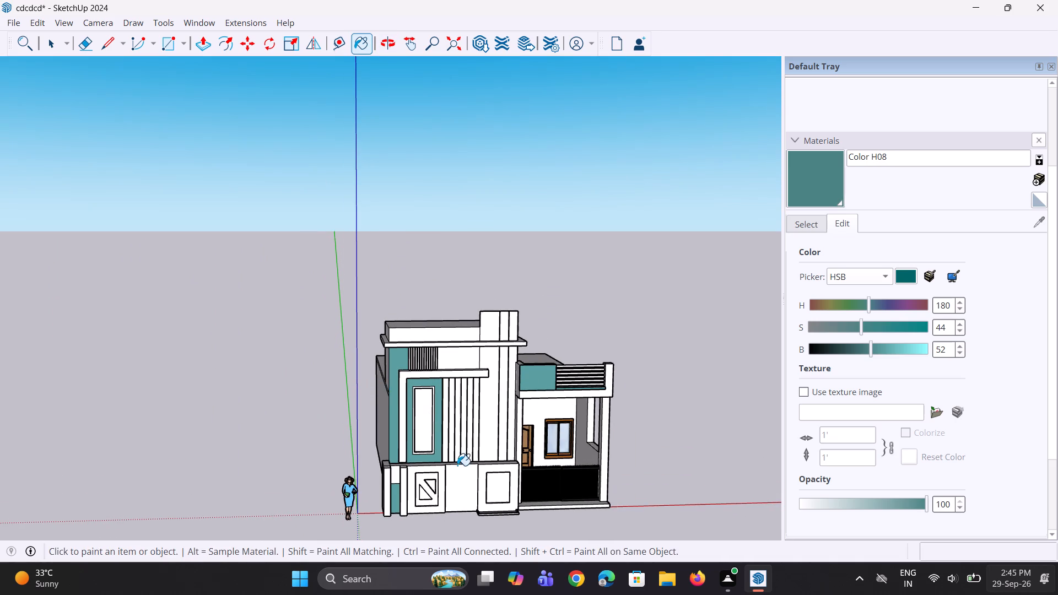
scroll(456, 475, up, 11)
click(412, 478)
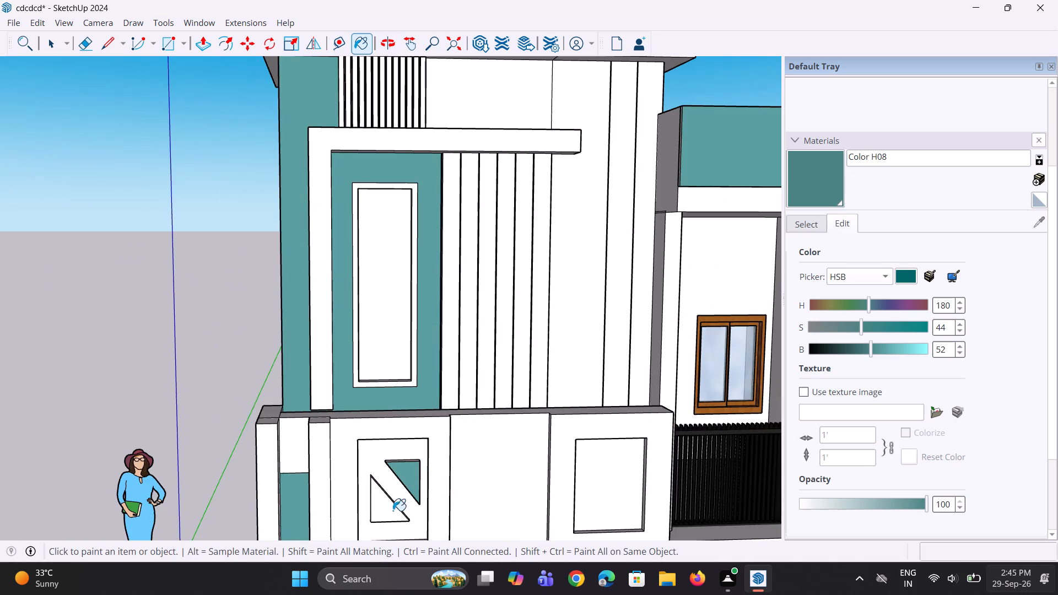
scroll(379, 526, up, 3)
click(377, 509)
Paint the lower triangle's vertical side face and the upper triangle's diagonal side face with Color H08.
middle_drag(396, 509, 424, 514)
scroll(376, 478, up, 4)
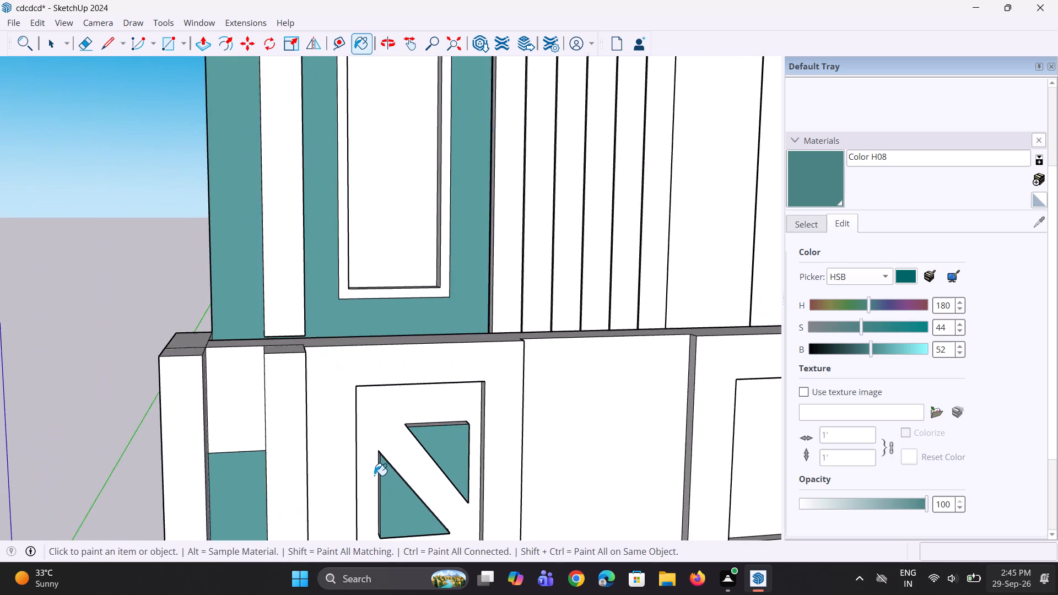
scroll(374, 475, up, 15)
click(393, 449)
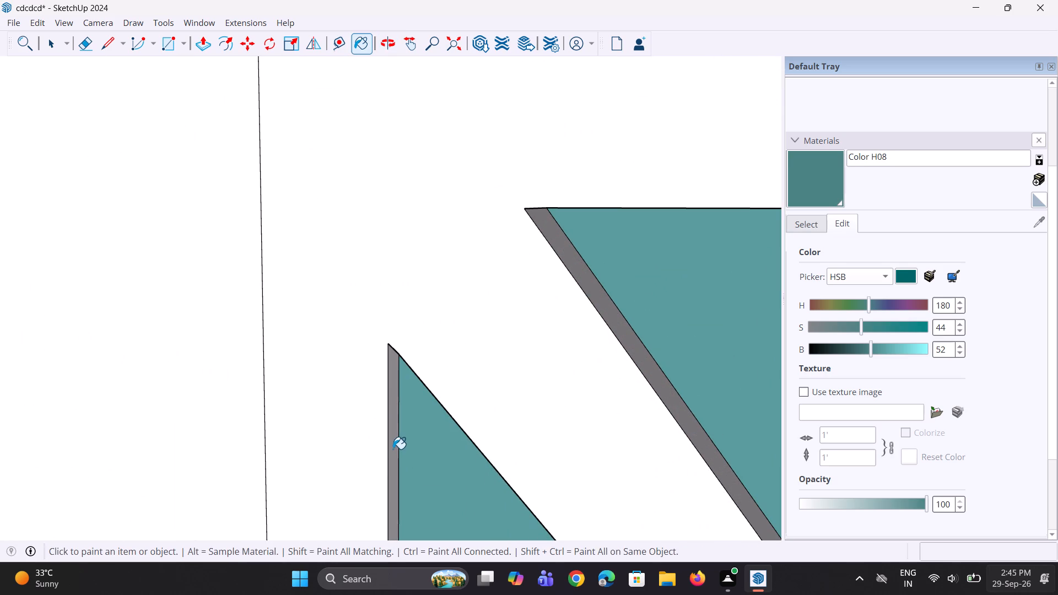
scroll(595, 375, up, 3)
click(650, 353)
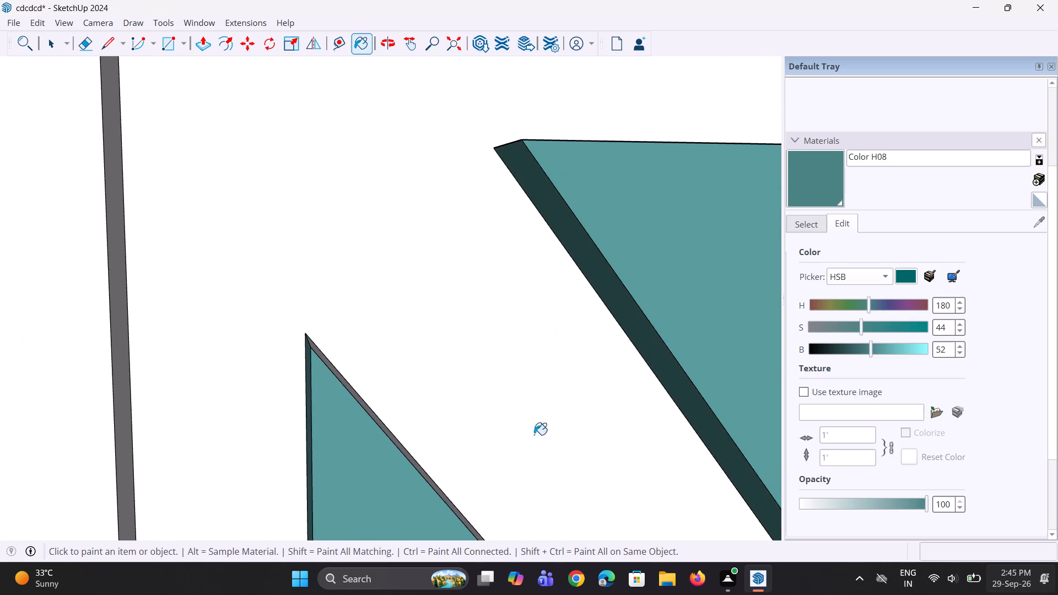
Paint the lower triangle's bottom and diagonal side faces and the upper triangle's vertical side face with Color H08.
scroll(489, 435, down, 7)
scroll(428, 377, down, 12)
middle_drag(481, 511, 448, 434)
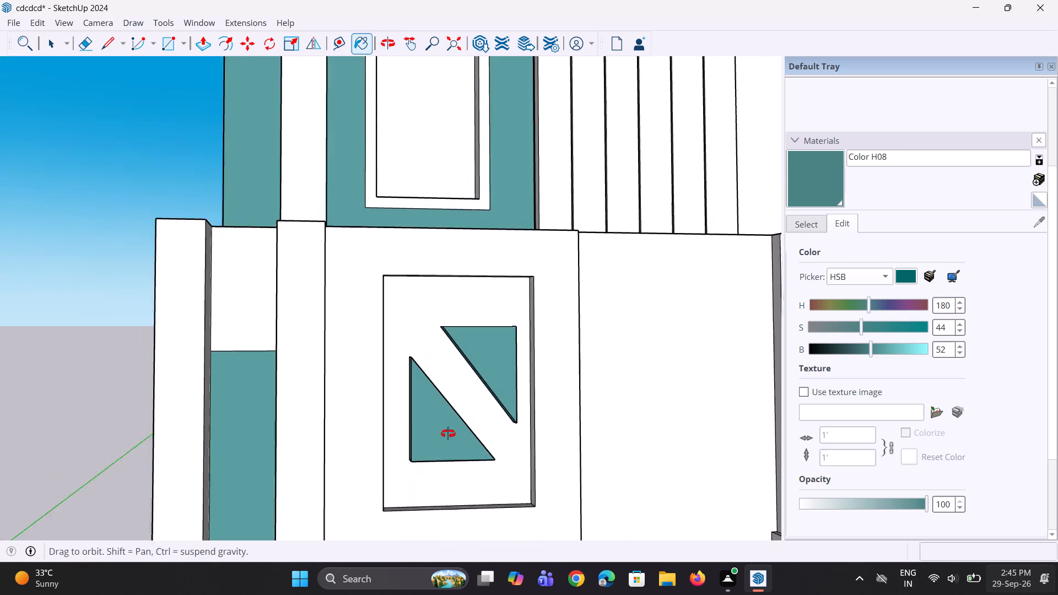
middle_drag(448, 434, 435, 408)
scroll(427, 462, up, 4)
middle_drag(431, 440, 441, 356)
scroll(435, 431, up, 7)
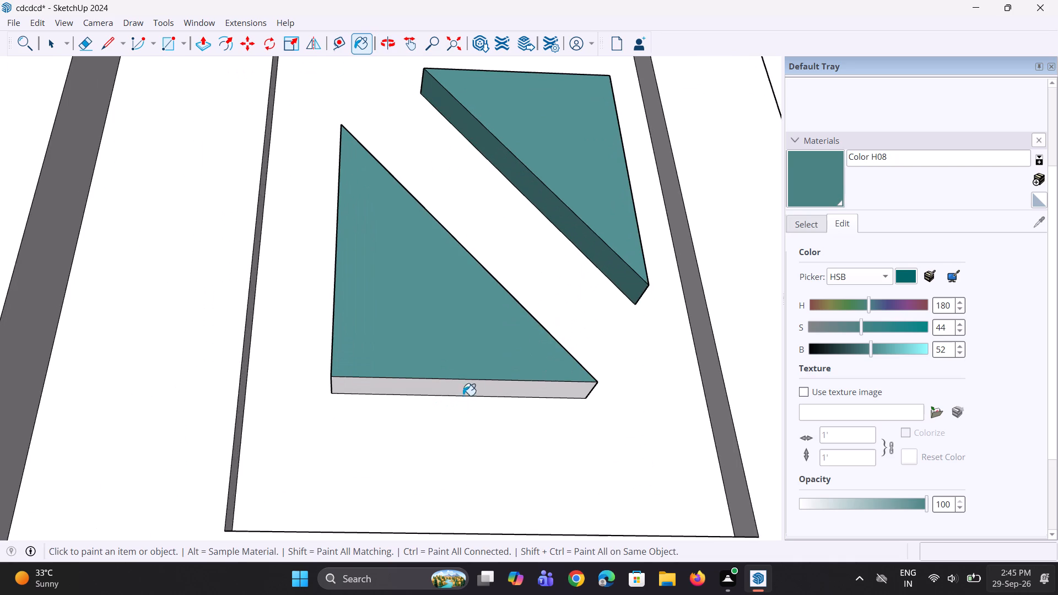
click(474, 387)
scroll(474, 387, down, 4)
middle_drag(566, 415, 319, 512)
scroll(386, 392, up, 2)
click(386, 391)
click(482, 305)
scroll(470, 408, down, 5)
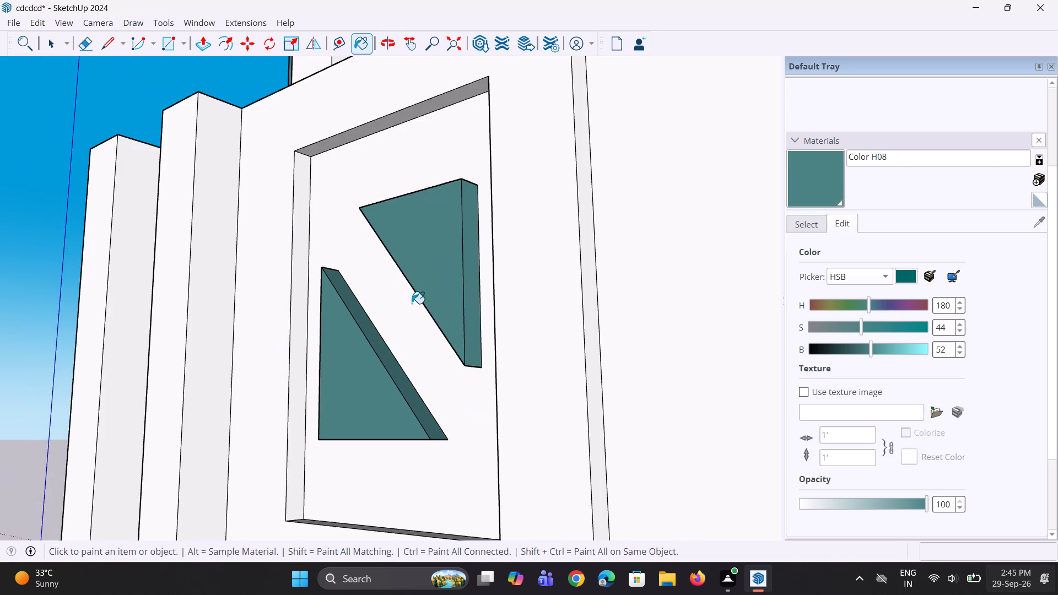
Paint the upper triangle's top side face in the lower wall's framed panel with Color H08.
middle_drag(422, 278, 464, 428)
scroll(497, 291, up, 3)
click(492, 291)
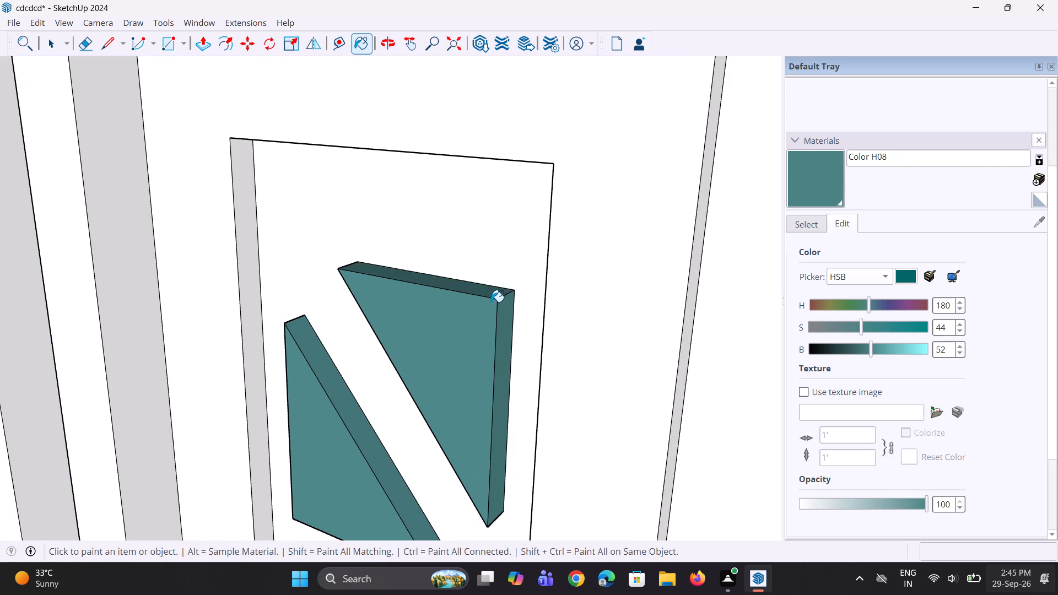
scroll(490, 307, down, 5)
middle_drag(439, 317, 523, 281)
scroll(516, 302, down, 6)
middle_drag(465, 345, 528, 329)
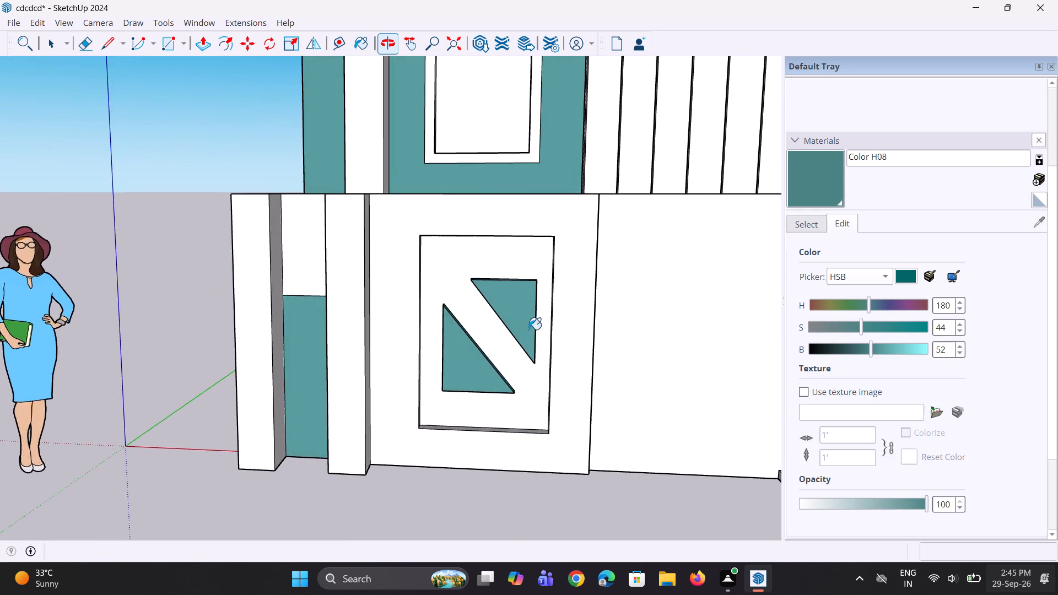
scroll(525, 342, down, 9)
middle_drag(522, 347, 537, 356)
scroll(542, 357, down, 3)
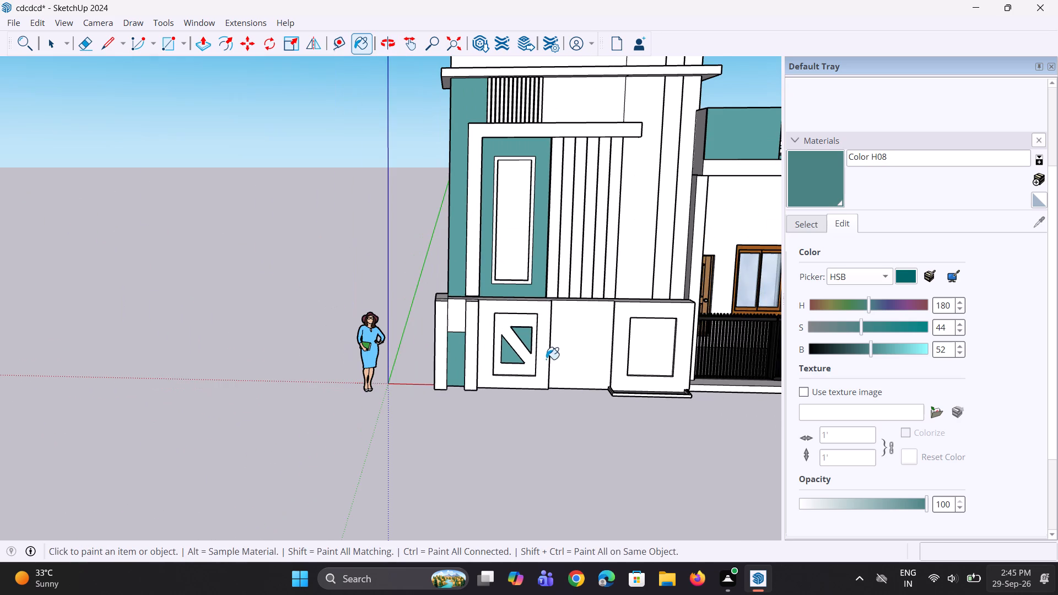
Set the brightness of Color H08 to 54.
click(871, 355)
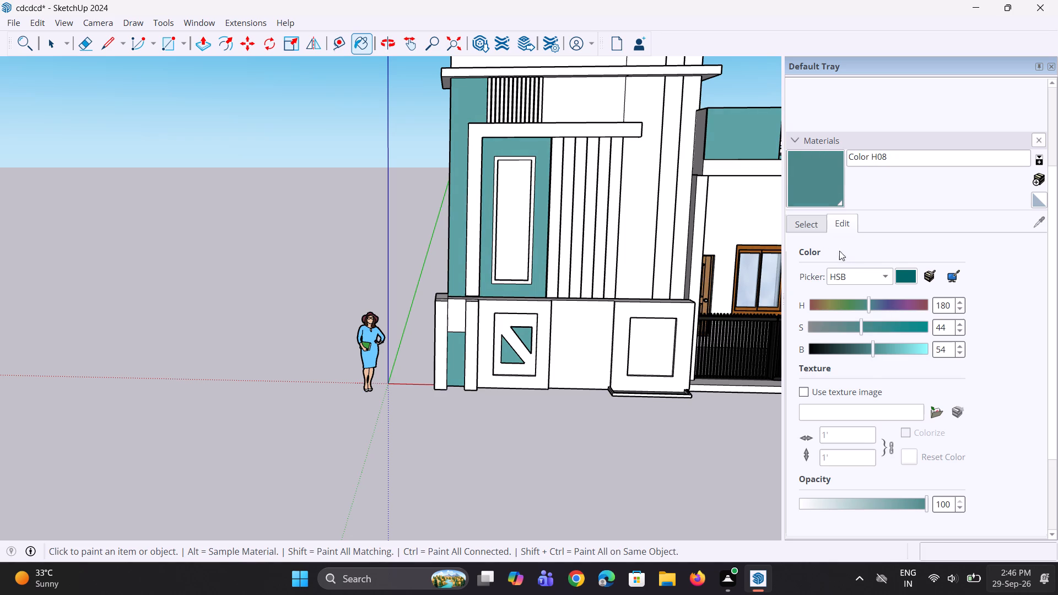
Pick Color C07 from the Colors library and paint the first two vertical slats beneath the roof cornice, starting beside the teal wall.
click(818, 230)
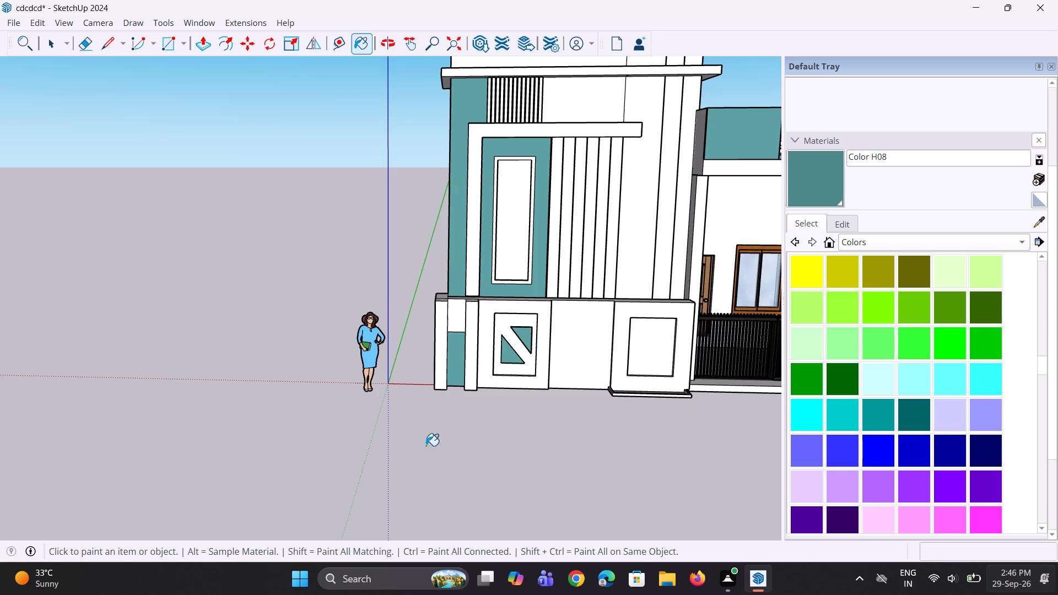
key(space)
key(space)
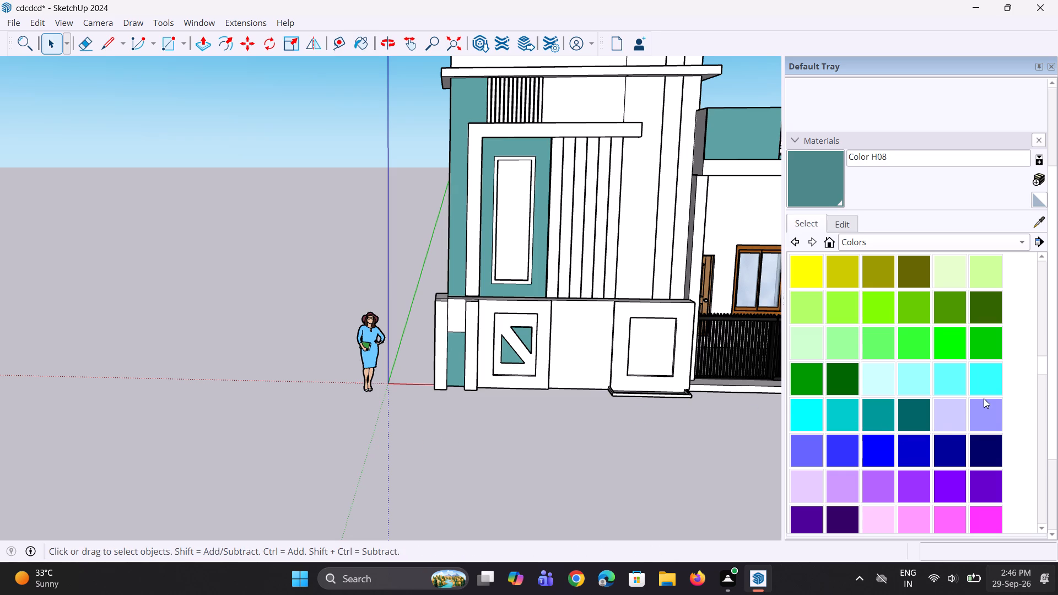
scroll(954, 407, up, 6)
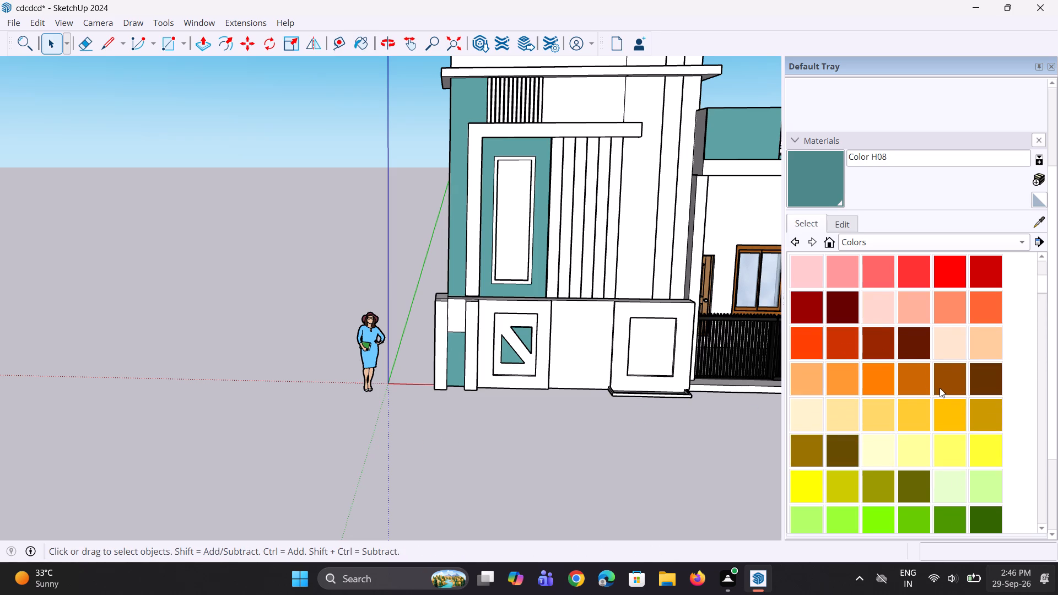
click(943, 387)
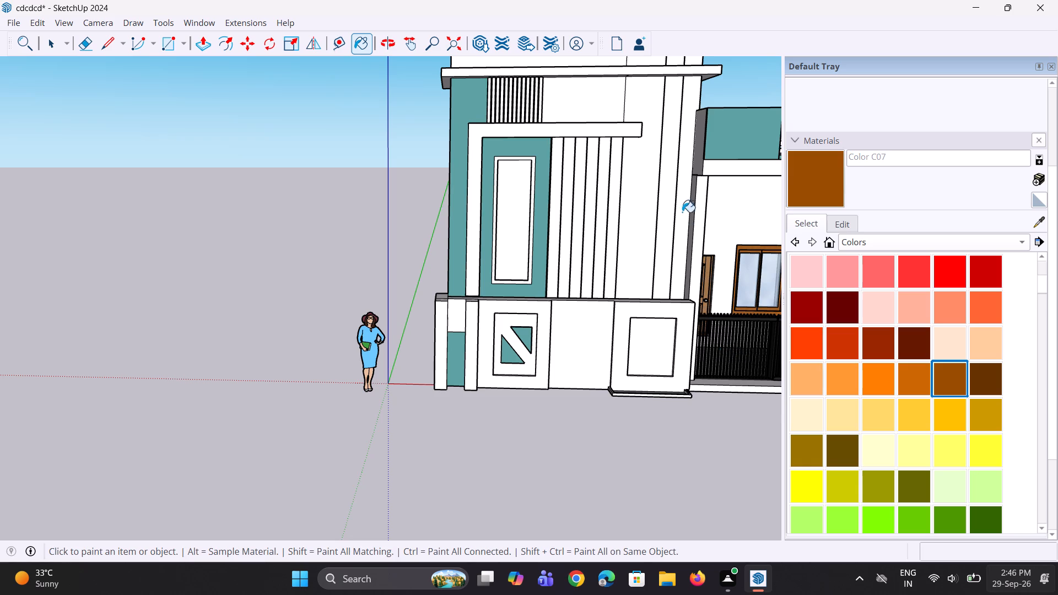
scroll(658, 181, up, 1)
scroll(625, 311, down, 4)
scroll(543, 182, up, 3)
scroll(524, 126, up, 10)
click(505, 160)
scroll(517, 170, up, 3)
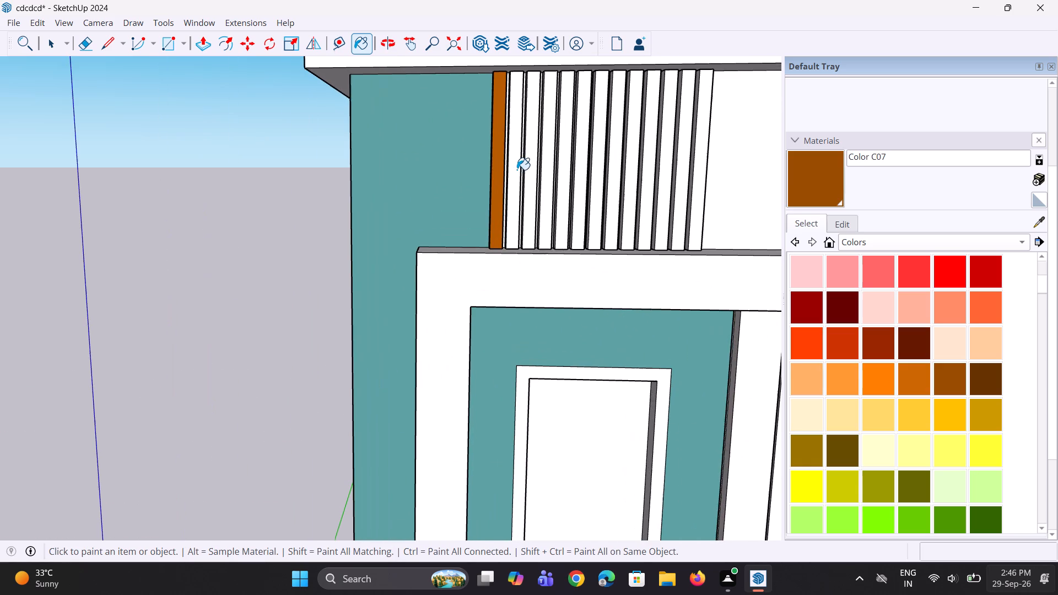
click(517, 170)
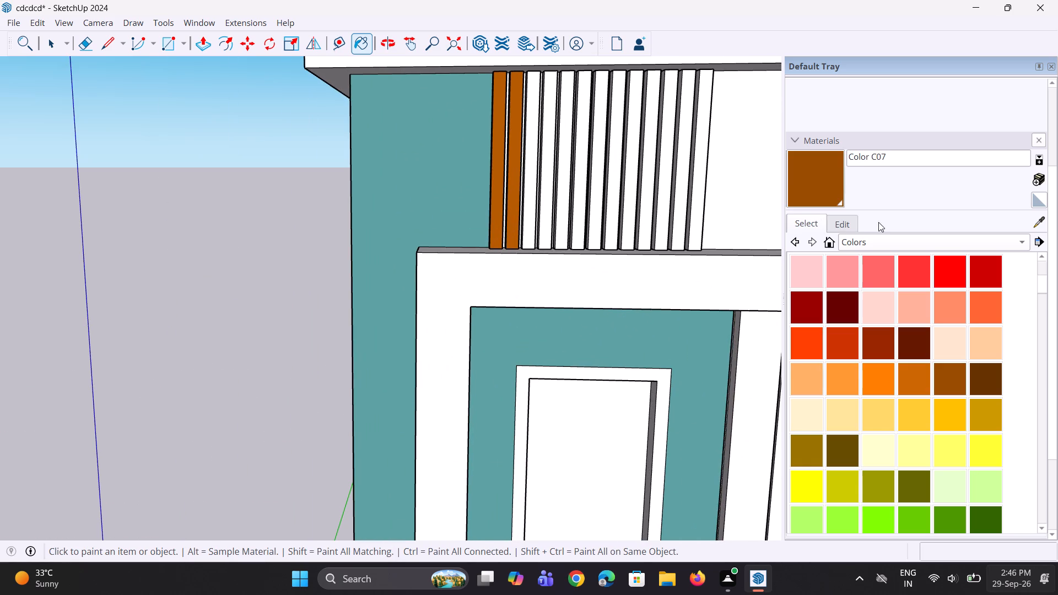
Edit Color C07 to a muted brown with saturation 48 and brightness 41.
click(833, 228)
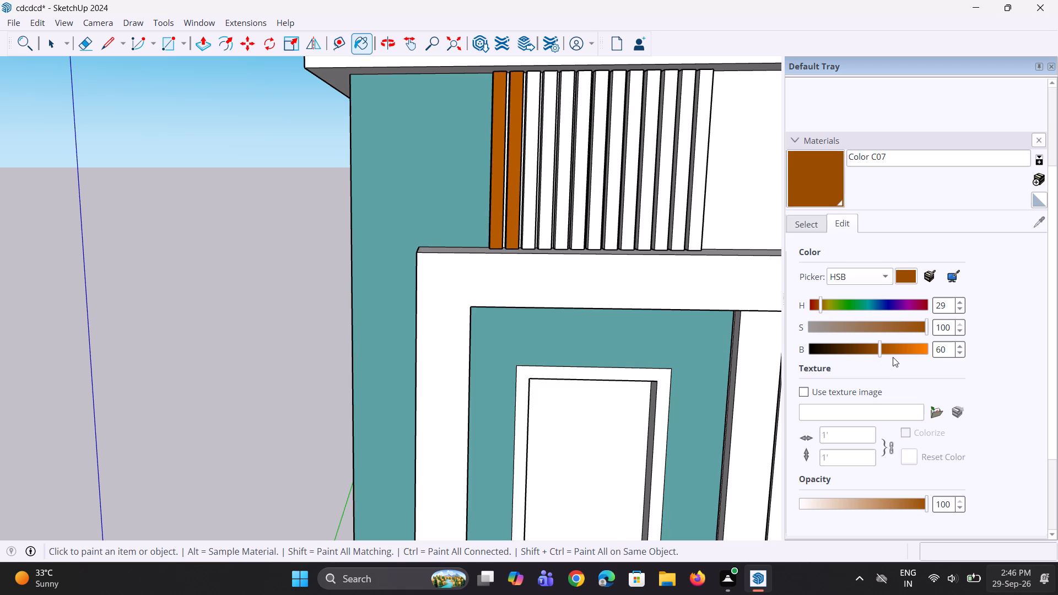
drag(879, 351, 866, 352)
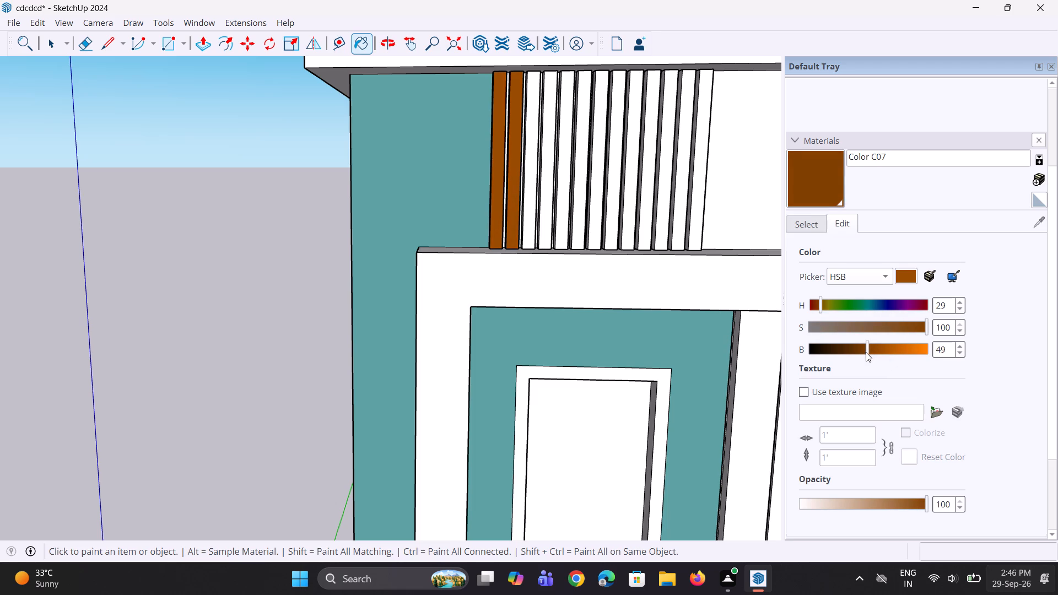
drag(866, 352, 858, 354)
drag(926, 323, 870, 327)
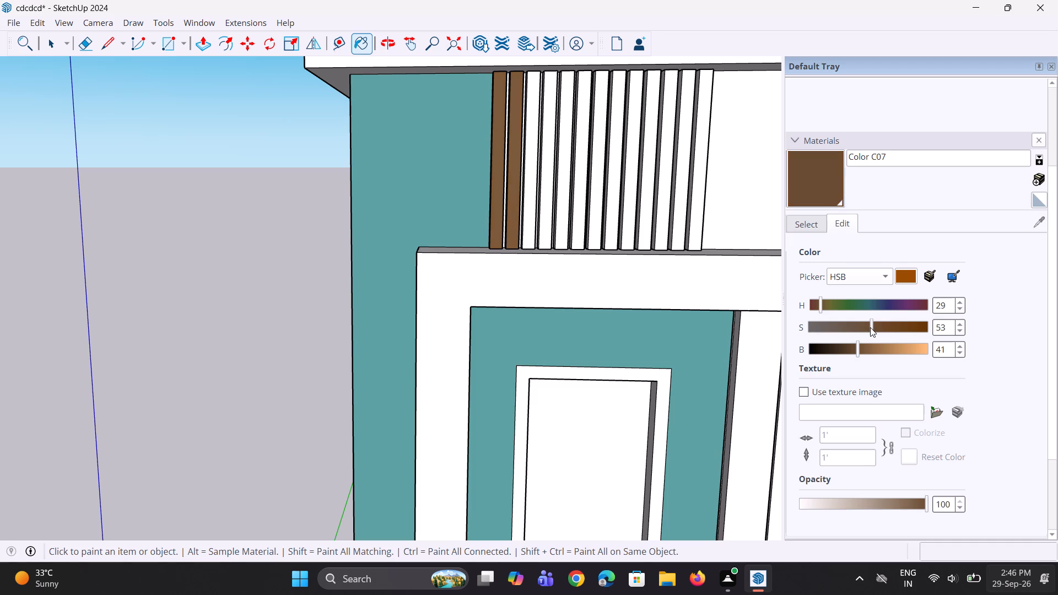
drag(870, 327, 864, 328)
Paint the third to sixth vertical slats beneath the roof cornice with Color C07.
key(space)
key(space)
key(space)
scroll(537, 252, up, 4)
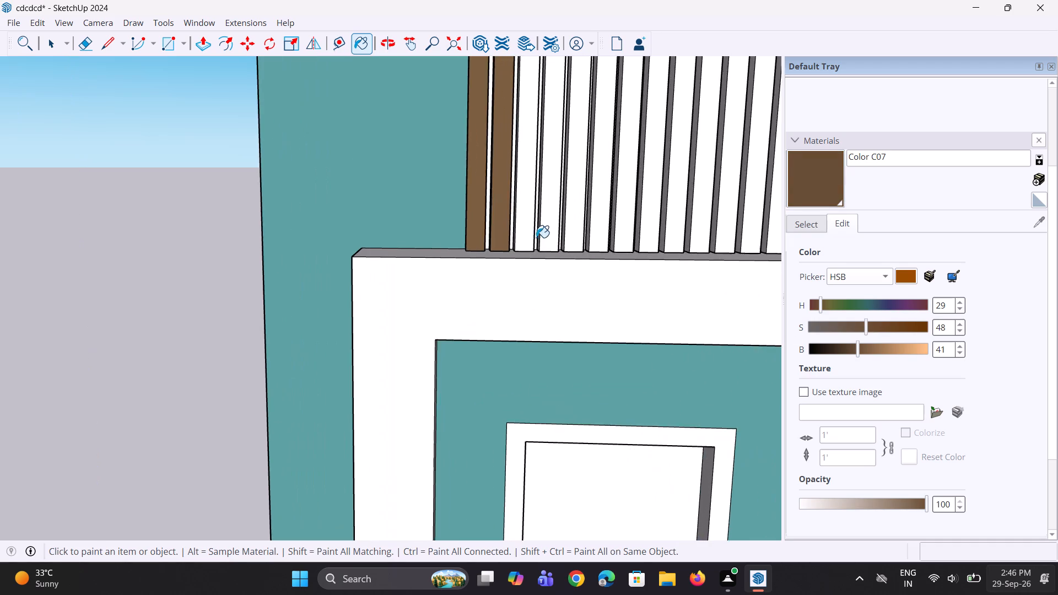
scroll(536, 237, up, 1)
click(525, 225)
click(559, 222)
scroll(471, 235, up, 3)
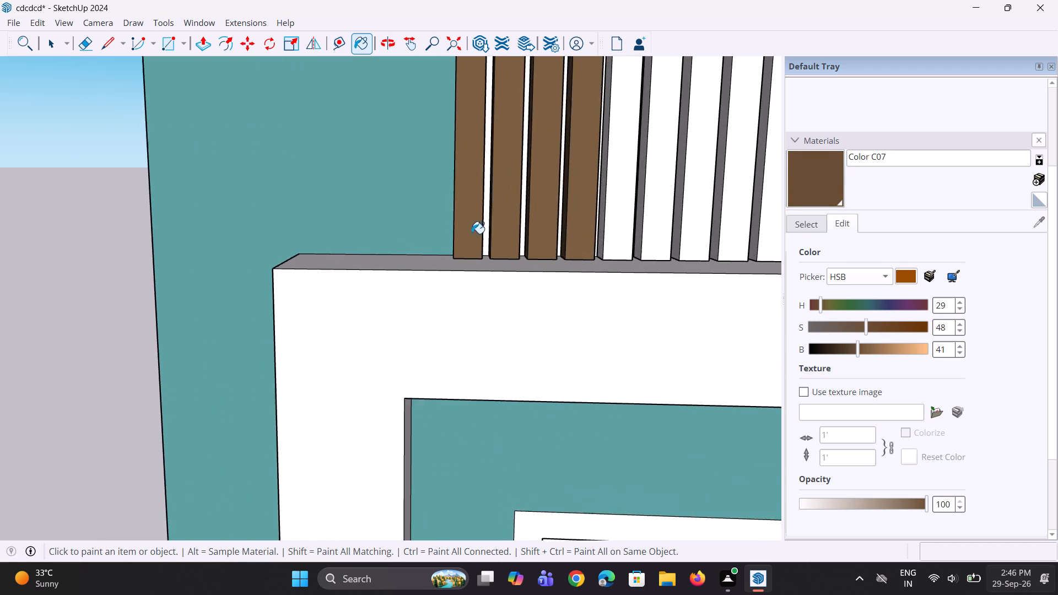
scroll(472, 234, up, 4)
middle_drag(496, 235, 406, 255)
scroll(496, 235, down, 1)
click(685, 247)
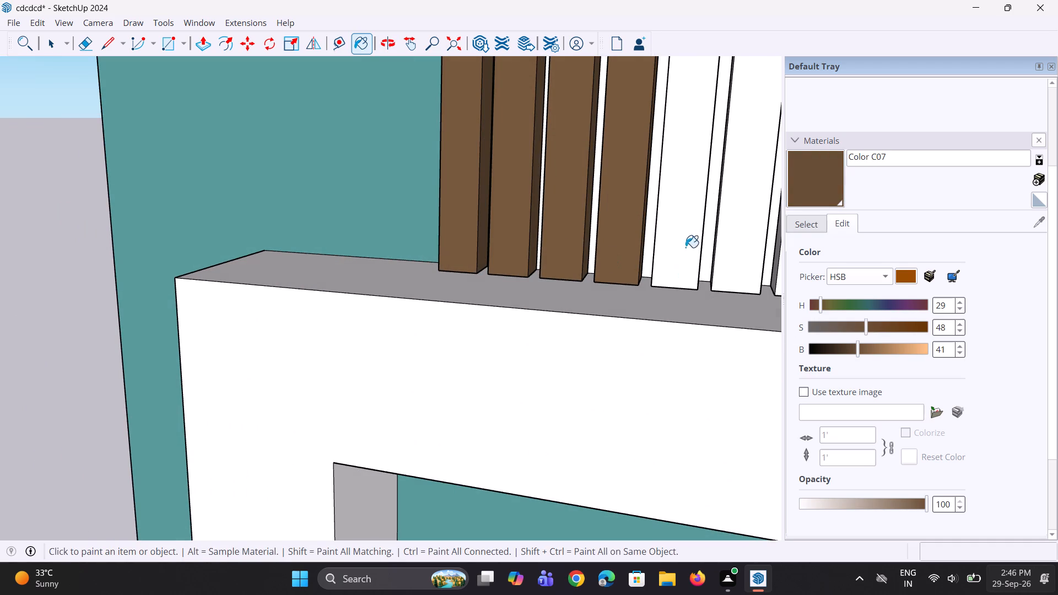
click(743, 255)
Paint the remaining seven vertical slats beneath the roof cornice with Color C07.
scroll(485, 297, down, 9)
scroll(605, 261, up, 5)
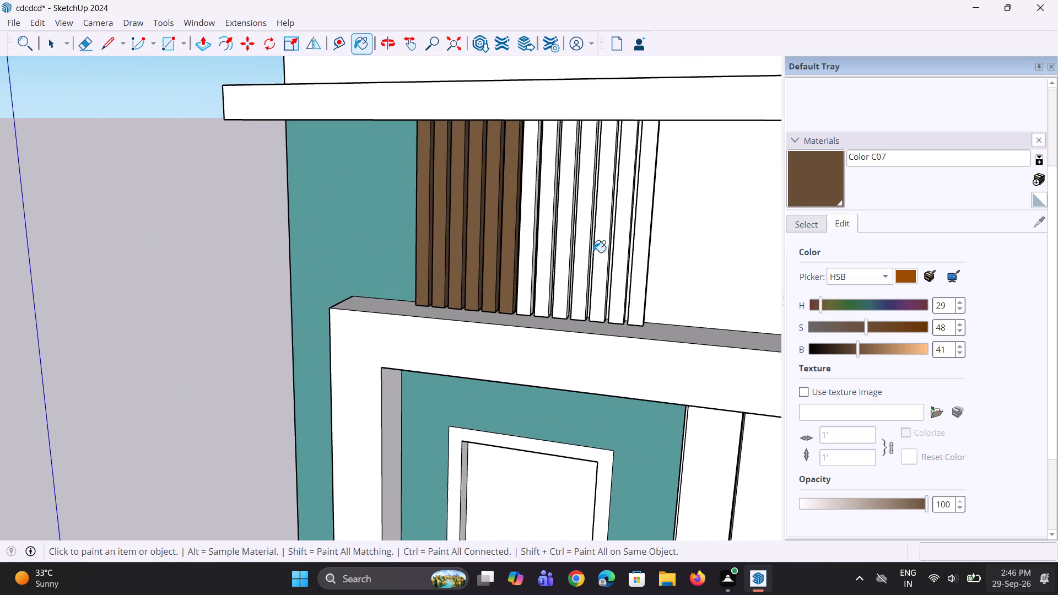
scroll(593, 252, up, 2)
click(510, 262)
click(523, 264)
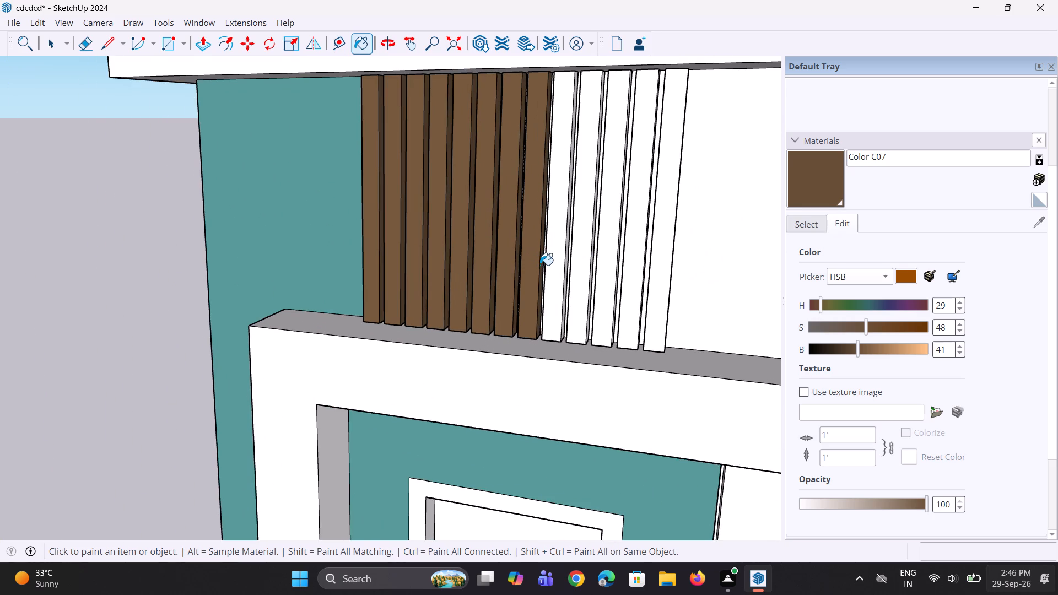
click(550, 269)
click(584, 265)
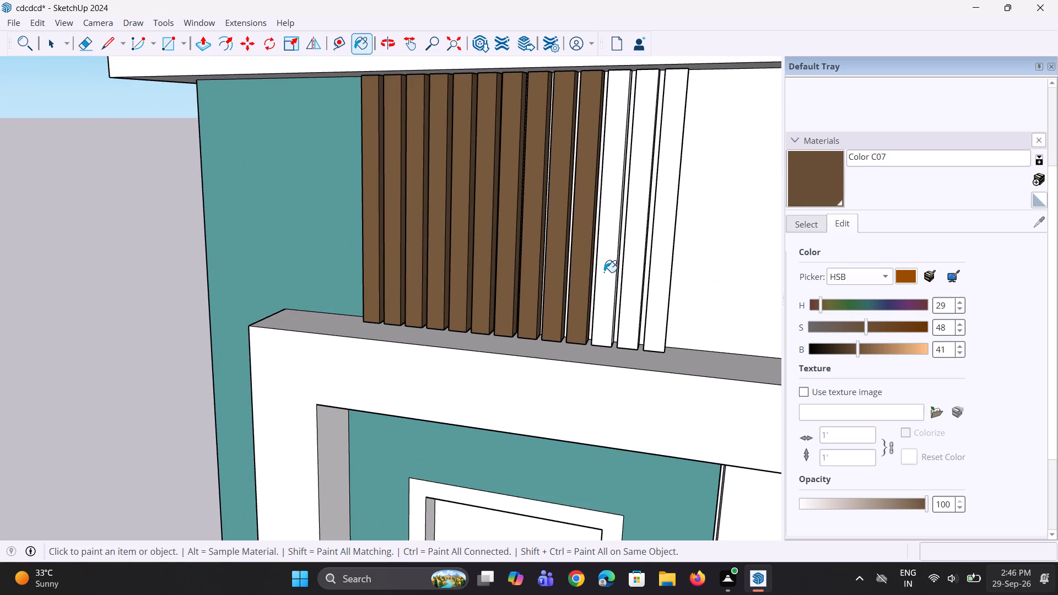
click(604, 272)
click(634, 286)
click(656, 293)
Paint the three front panels of the raised block above the roof cornice with Color C07.
scroll(554, 312, down, 2)
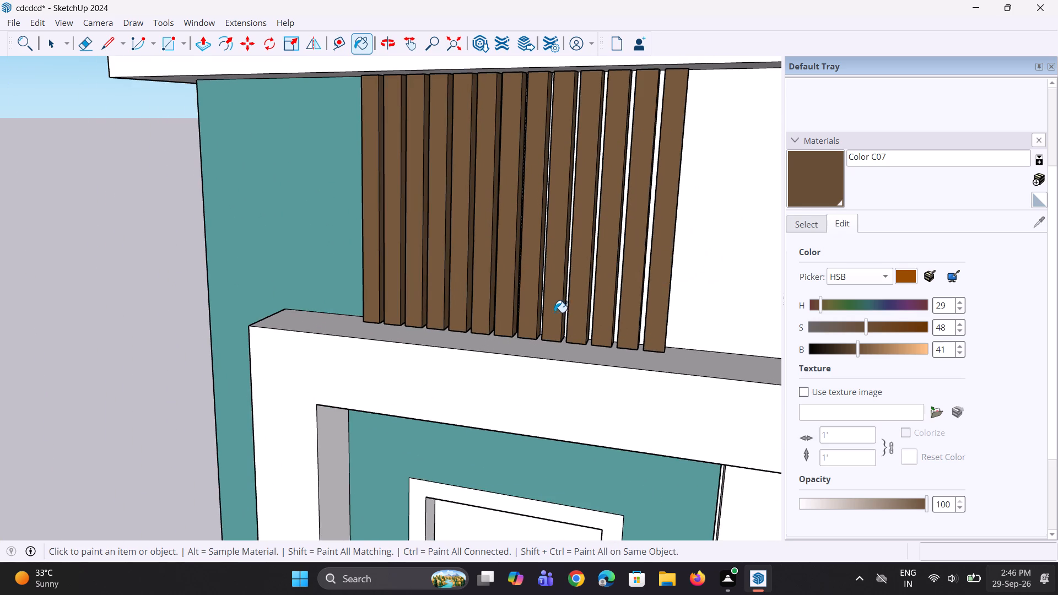
scroll(554, 312, down, 18)
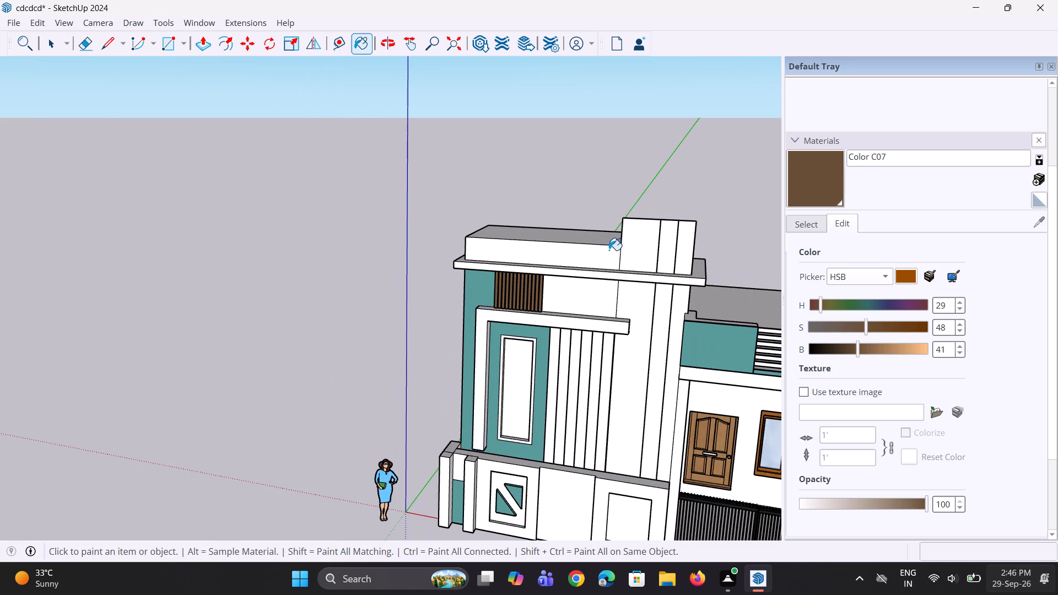
click(646, 247)
scroll(677, 245, up, 3)
click(668, 242)
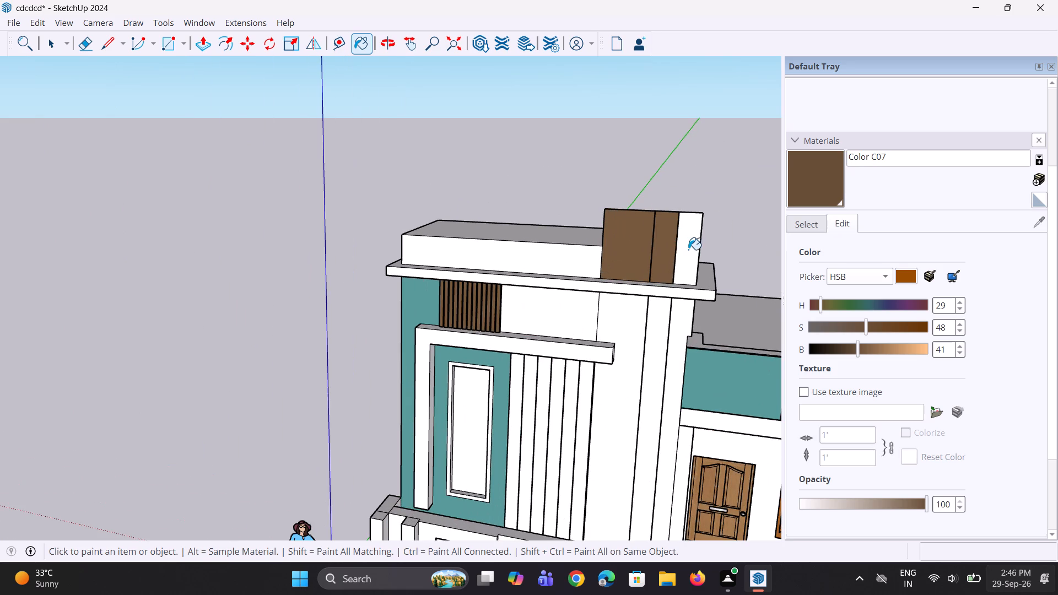
scroll(630, 242, up, 20)
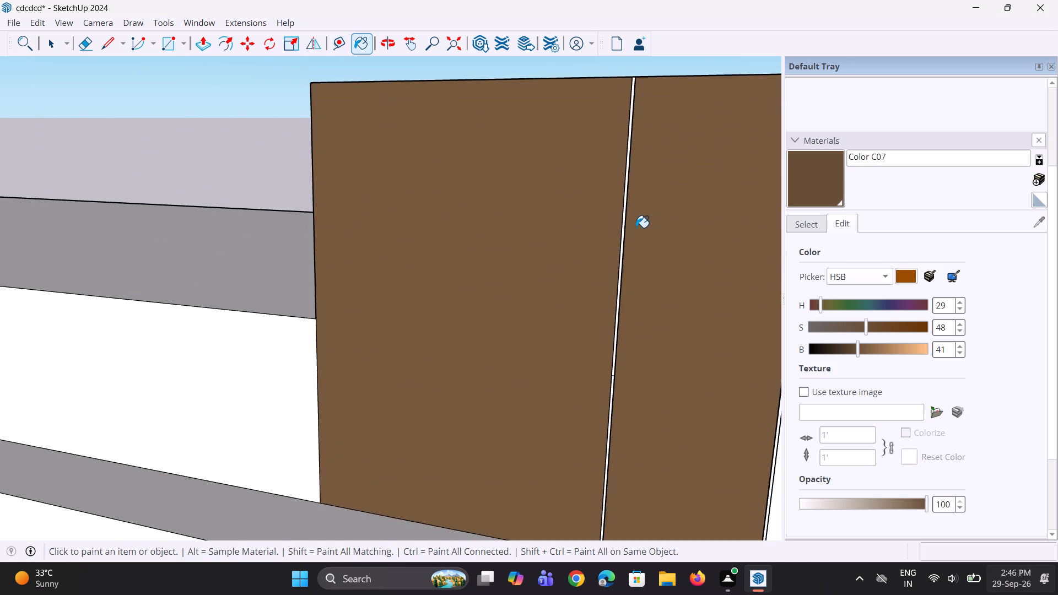
scroll(636, 228, down, 5)
scroll(687, 246, up, 3)
scroll(678, 254, down, 3)
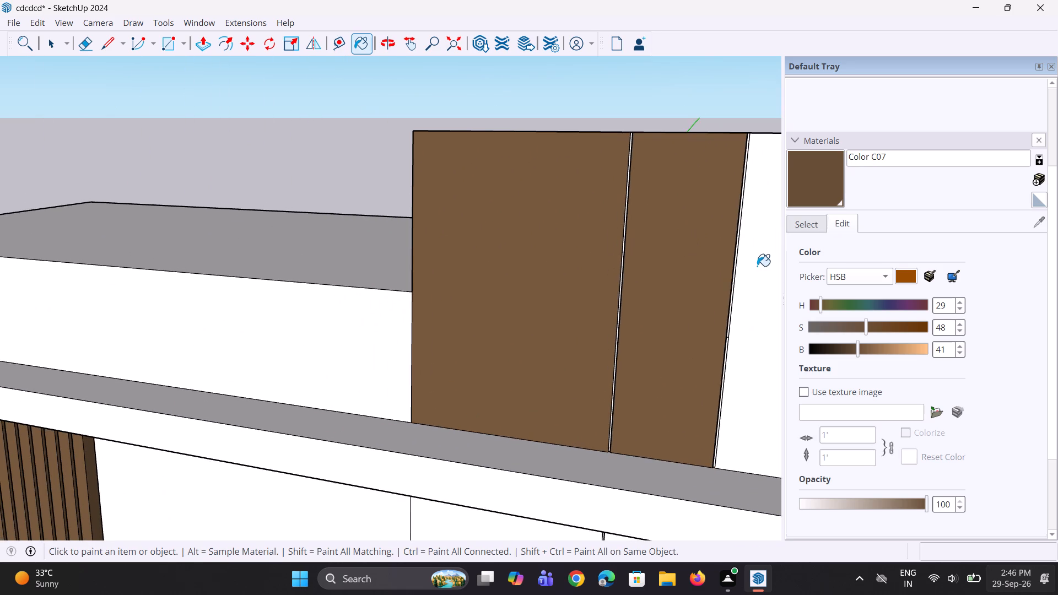
click(758, 267)
Paint the three tall vertical wall panels directly beneath the raised block and cornice with Color C07.
scroll(575, 301, down, 6)
middle_drag(571, 300, 606, 302)
scroll(609, 289, down, 3)
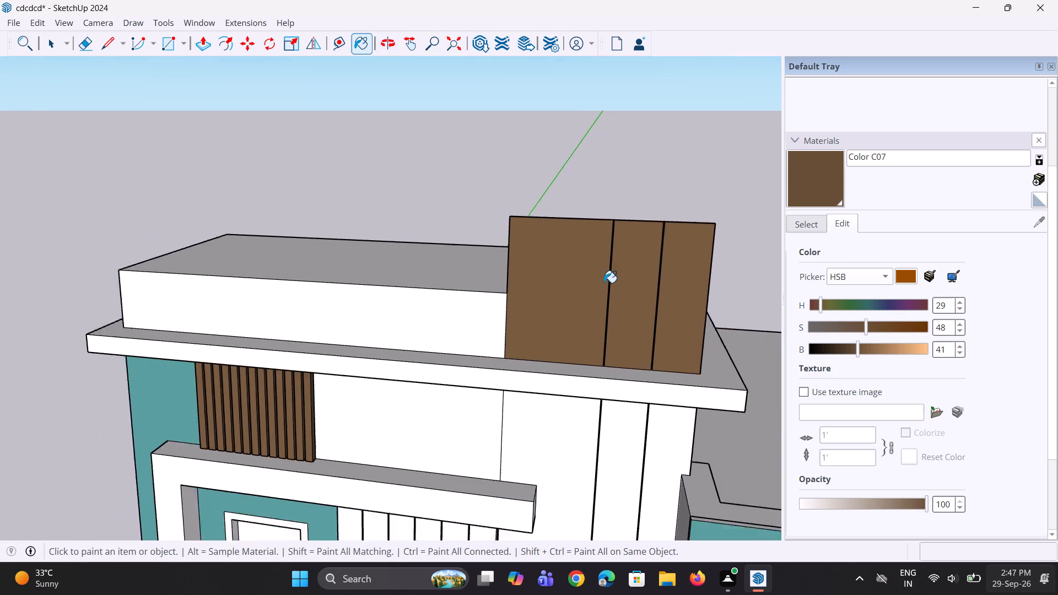
scroll(604, 283, down, 1)
click(553, 416)
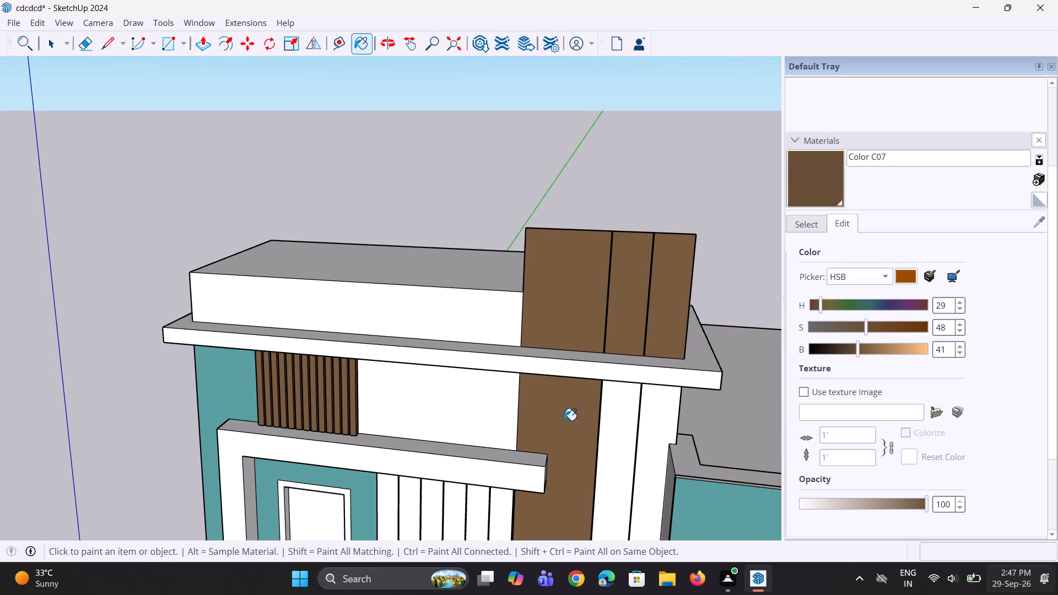
click(608, 442)
click(656, 455)
scroll(614, 366, down, 8)
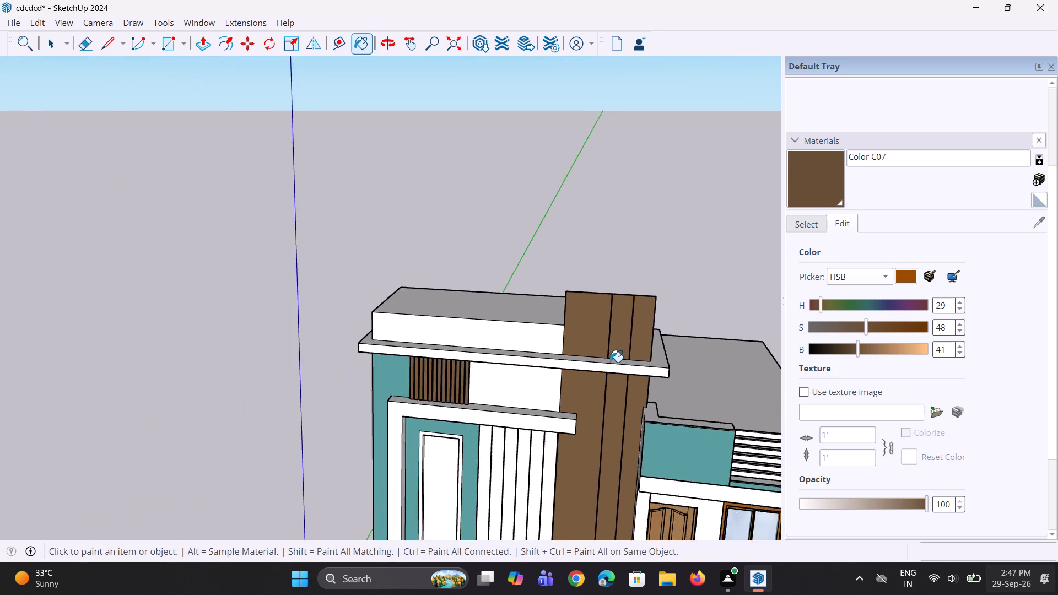
scroll(610, 362, down, 7)
middle_drag(591, 423, 608, 431)
scroll(617, 336, up, 11)
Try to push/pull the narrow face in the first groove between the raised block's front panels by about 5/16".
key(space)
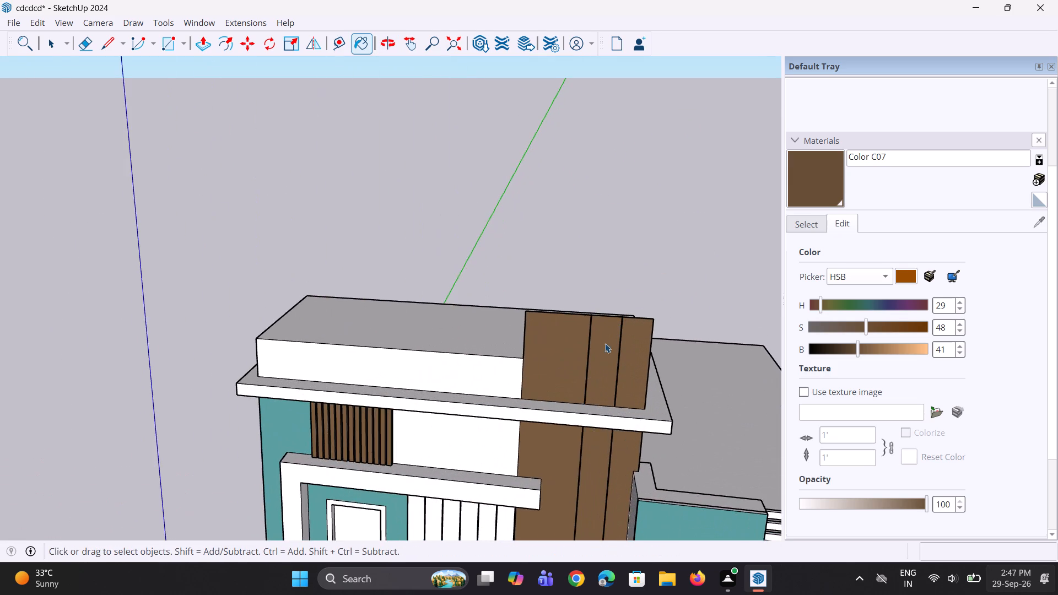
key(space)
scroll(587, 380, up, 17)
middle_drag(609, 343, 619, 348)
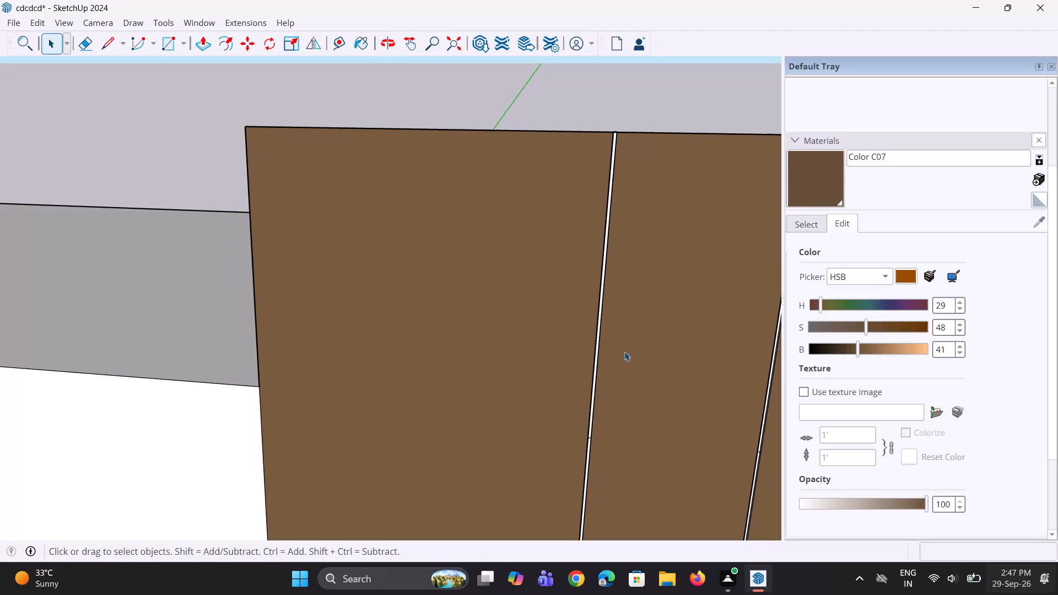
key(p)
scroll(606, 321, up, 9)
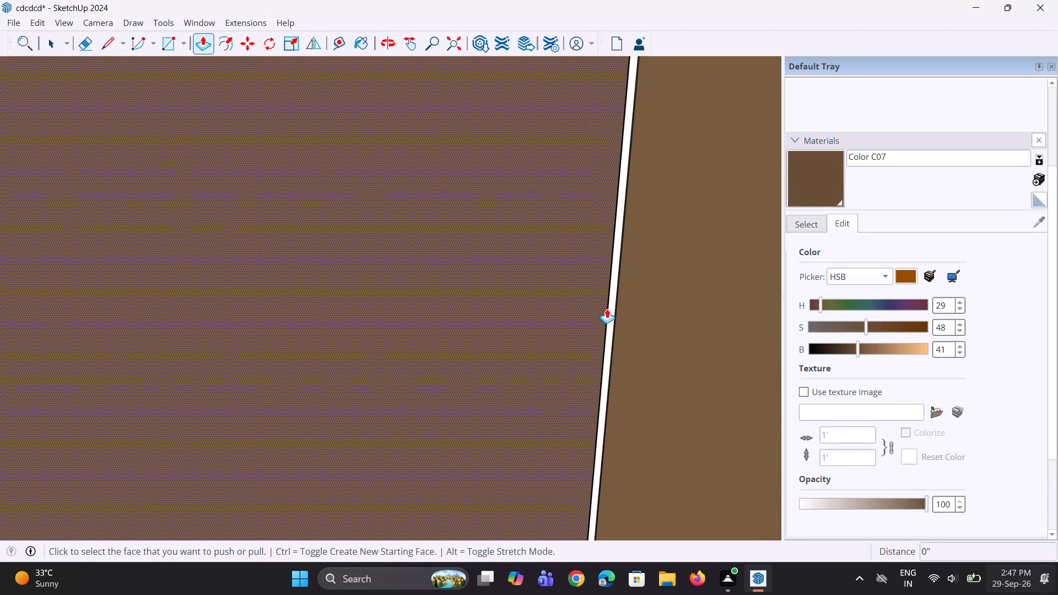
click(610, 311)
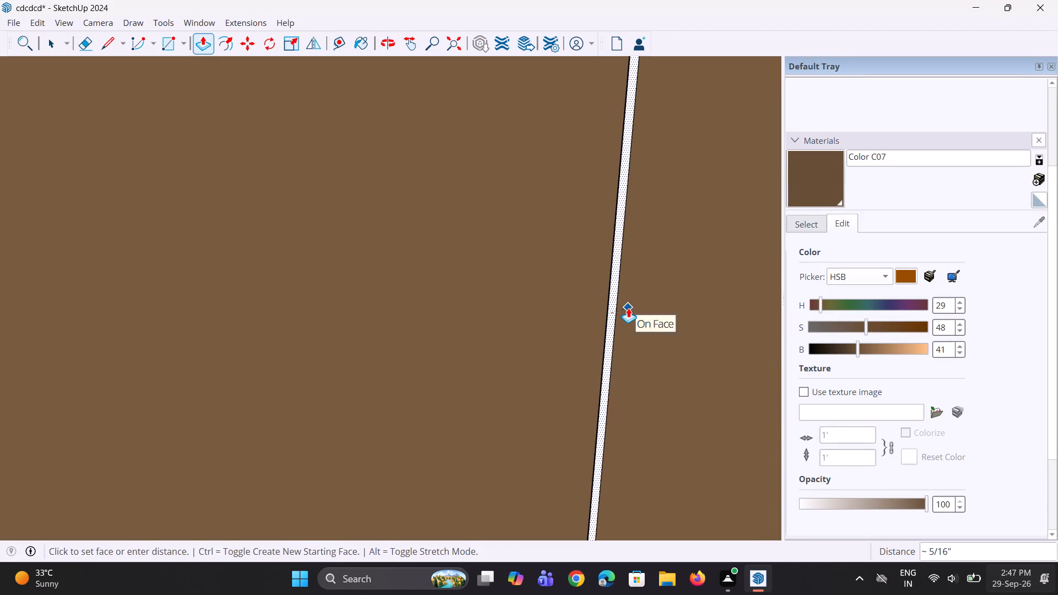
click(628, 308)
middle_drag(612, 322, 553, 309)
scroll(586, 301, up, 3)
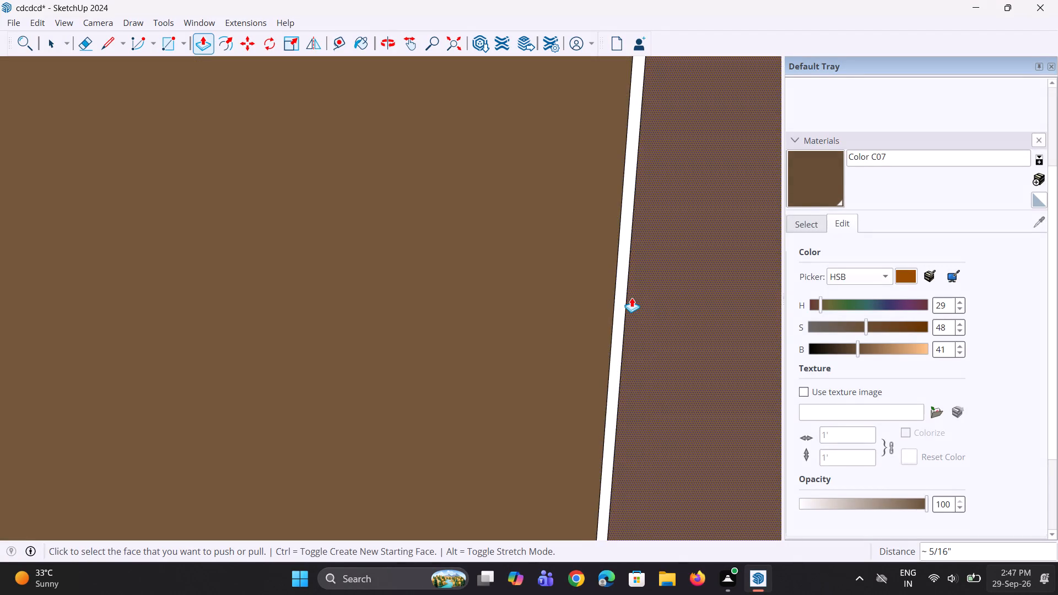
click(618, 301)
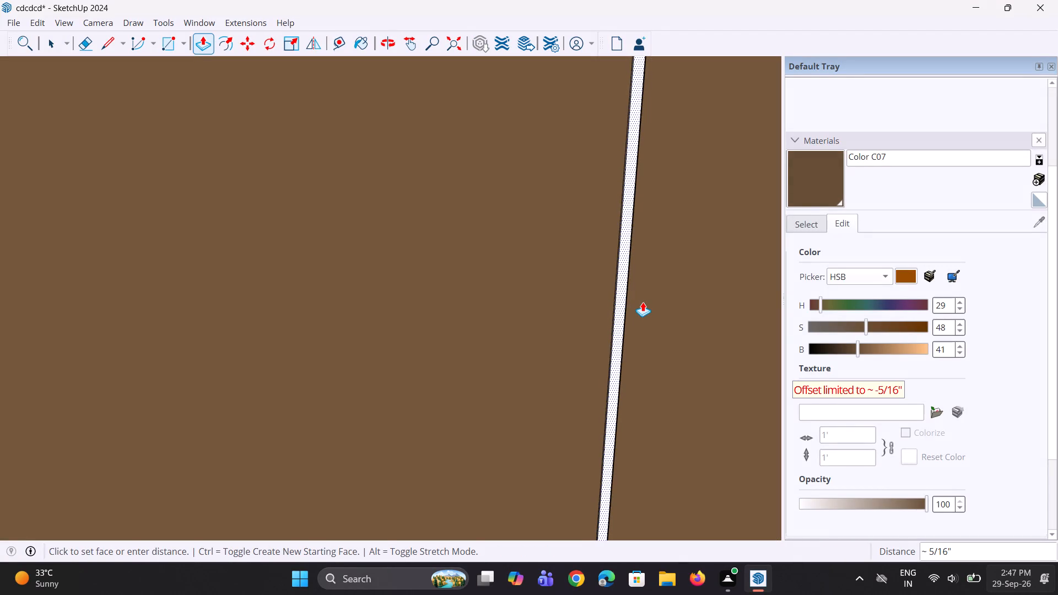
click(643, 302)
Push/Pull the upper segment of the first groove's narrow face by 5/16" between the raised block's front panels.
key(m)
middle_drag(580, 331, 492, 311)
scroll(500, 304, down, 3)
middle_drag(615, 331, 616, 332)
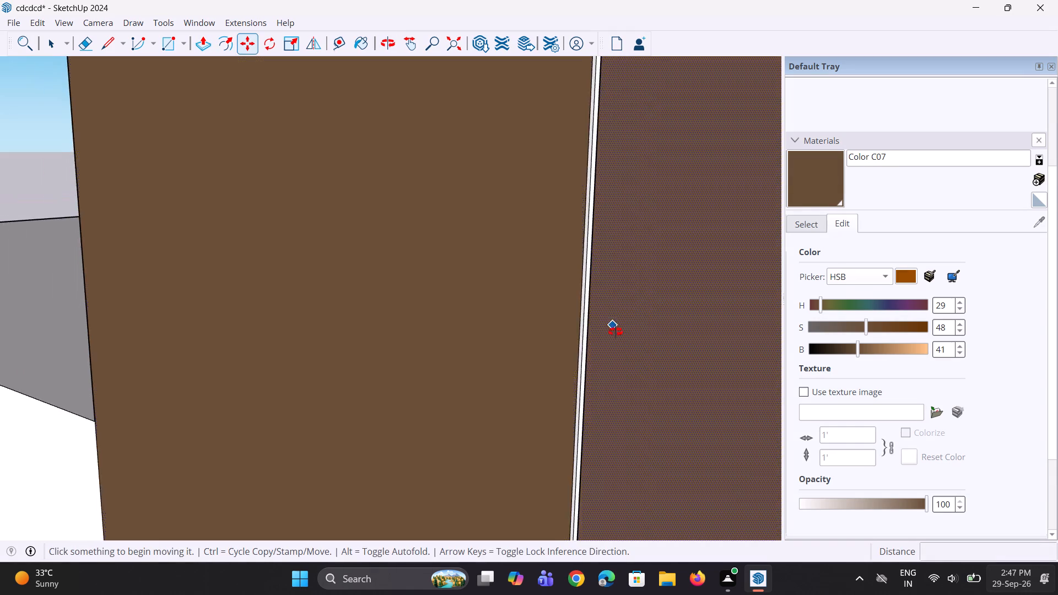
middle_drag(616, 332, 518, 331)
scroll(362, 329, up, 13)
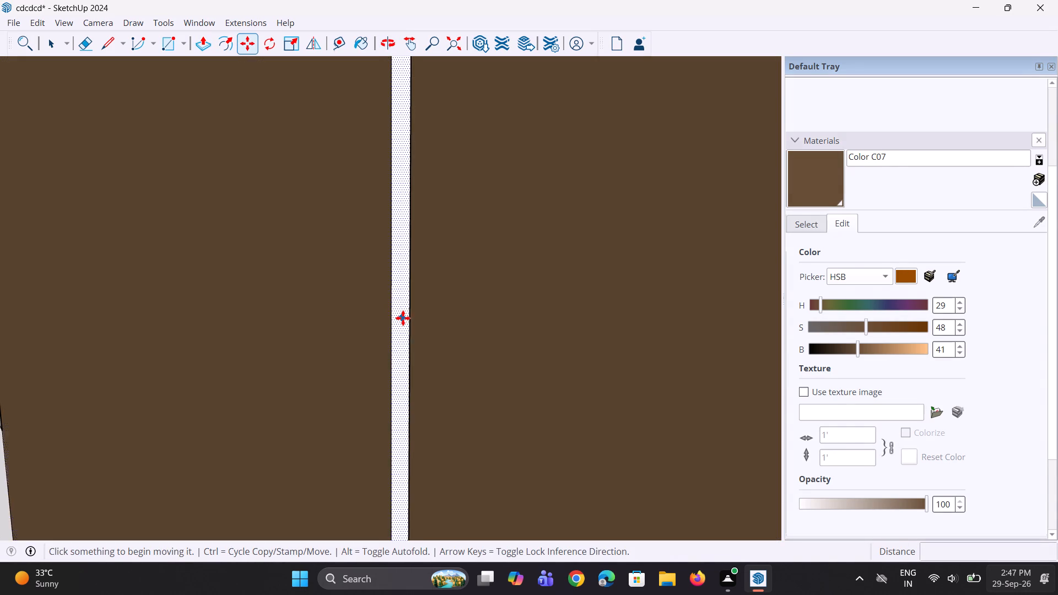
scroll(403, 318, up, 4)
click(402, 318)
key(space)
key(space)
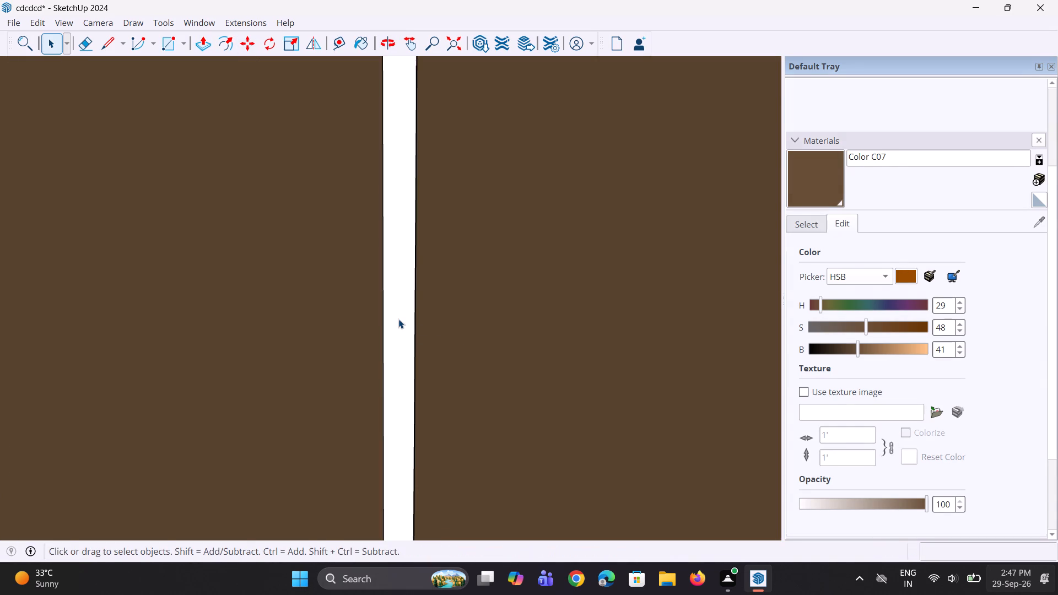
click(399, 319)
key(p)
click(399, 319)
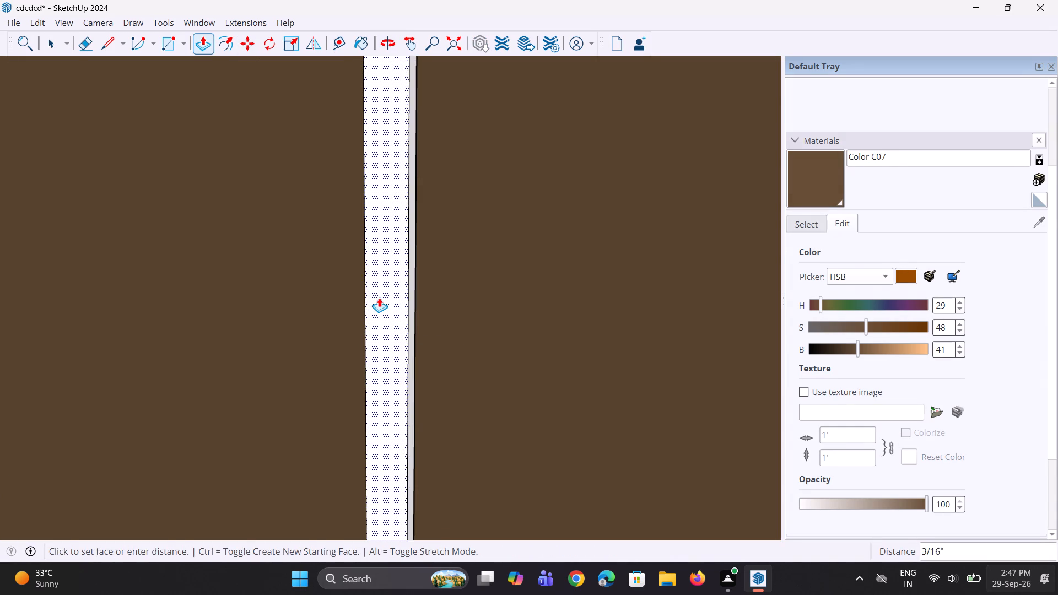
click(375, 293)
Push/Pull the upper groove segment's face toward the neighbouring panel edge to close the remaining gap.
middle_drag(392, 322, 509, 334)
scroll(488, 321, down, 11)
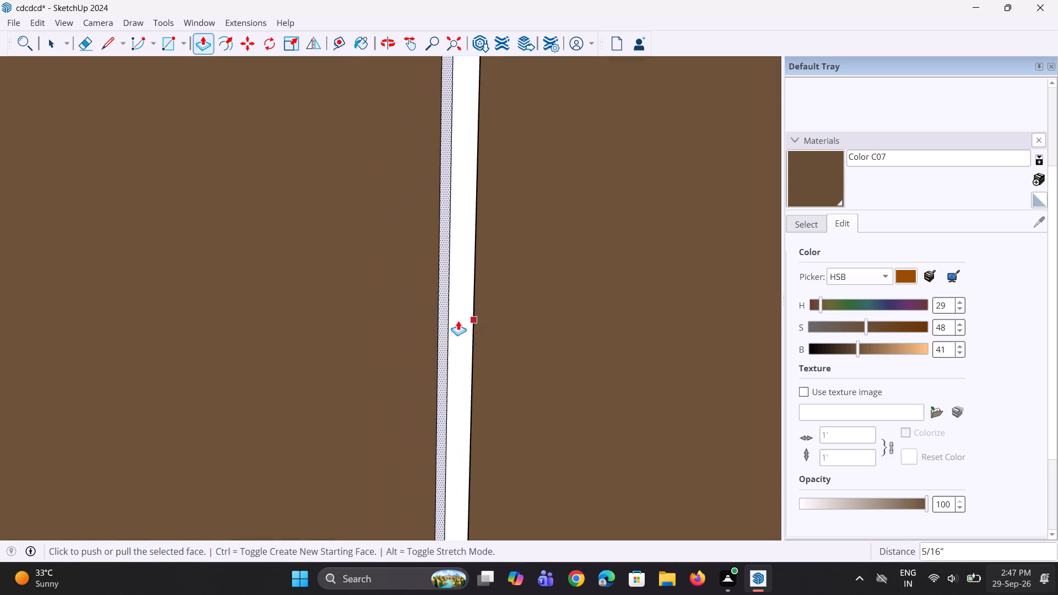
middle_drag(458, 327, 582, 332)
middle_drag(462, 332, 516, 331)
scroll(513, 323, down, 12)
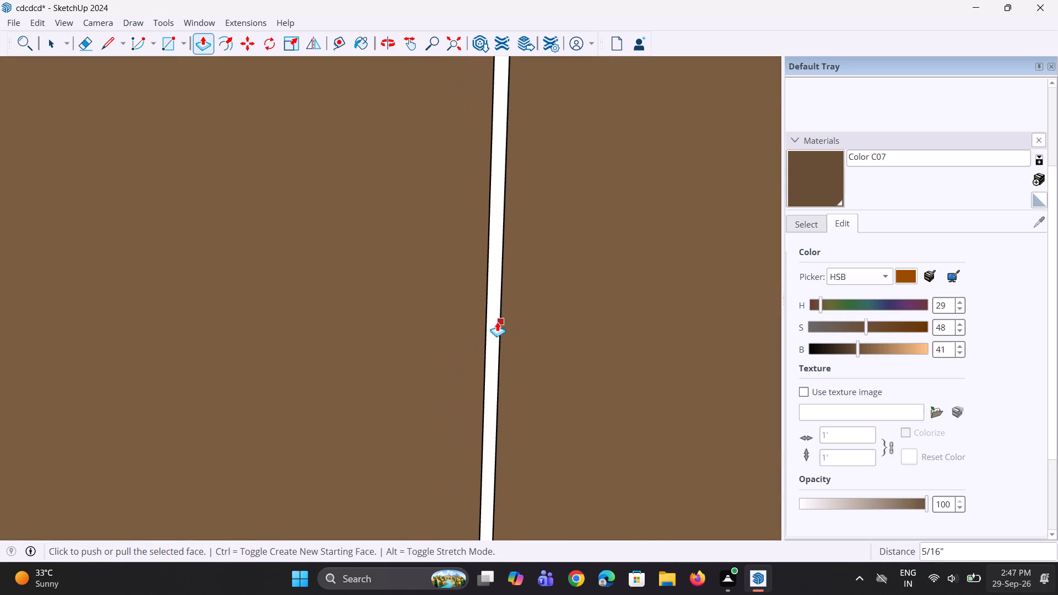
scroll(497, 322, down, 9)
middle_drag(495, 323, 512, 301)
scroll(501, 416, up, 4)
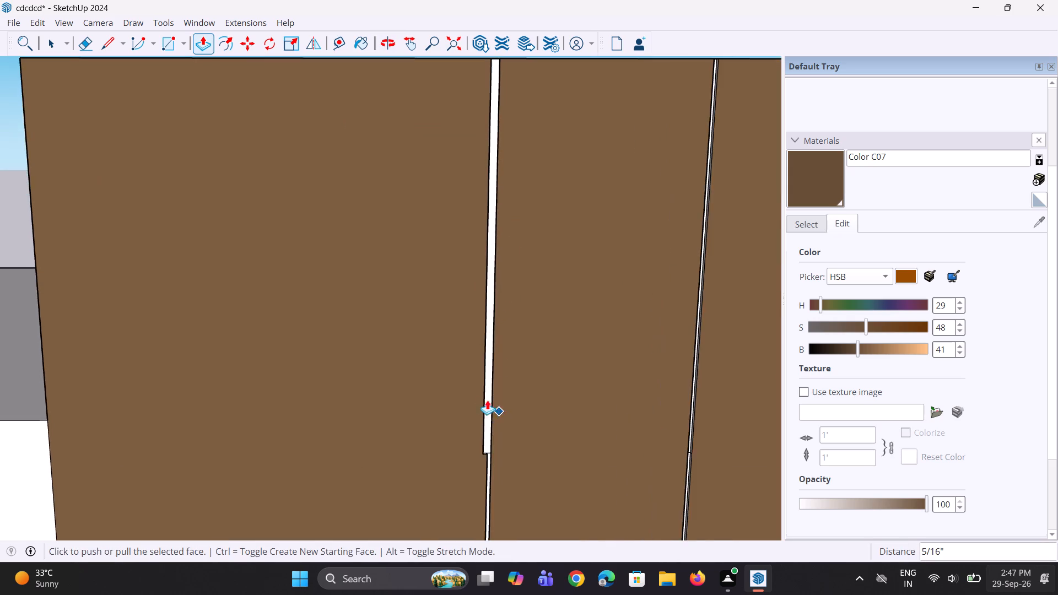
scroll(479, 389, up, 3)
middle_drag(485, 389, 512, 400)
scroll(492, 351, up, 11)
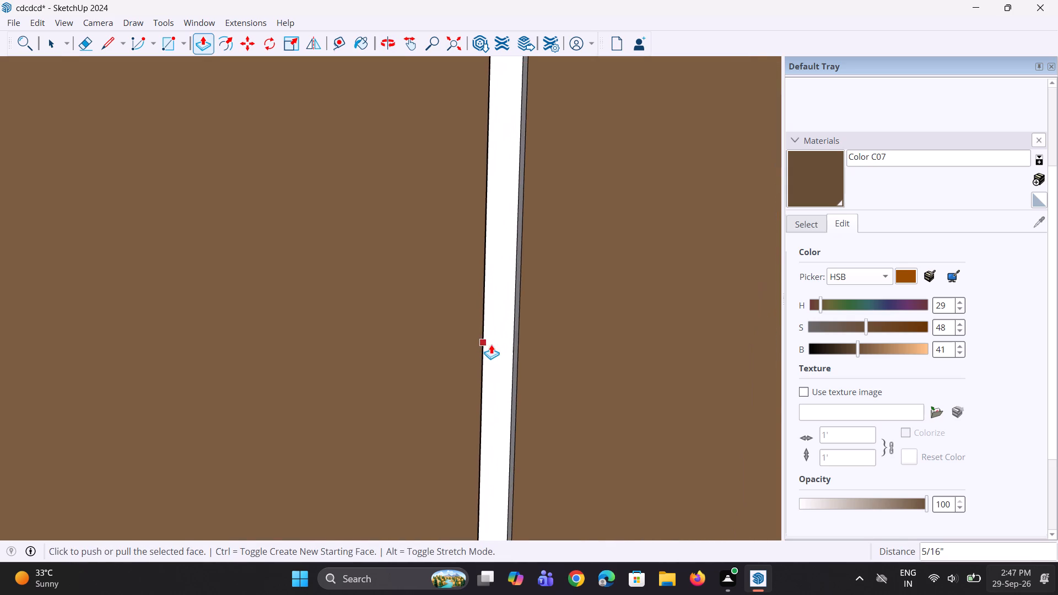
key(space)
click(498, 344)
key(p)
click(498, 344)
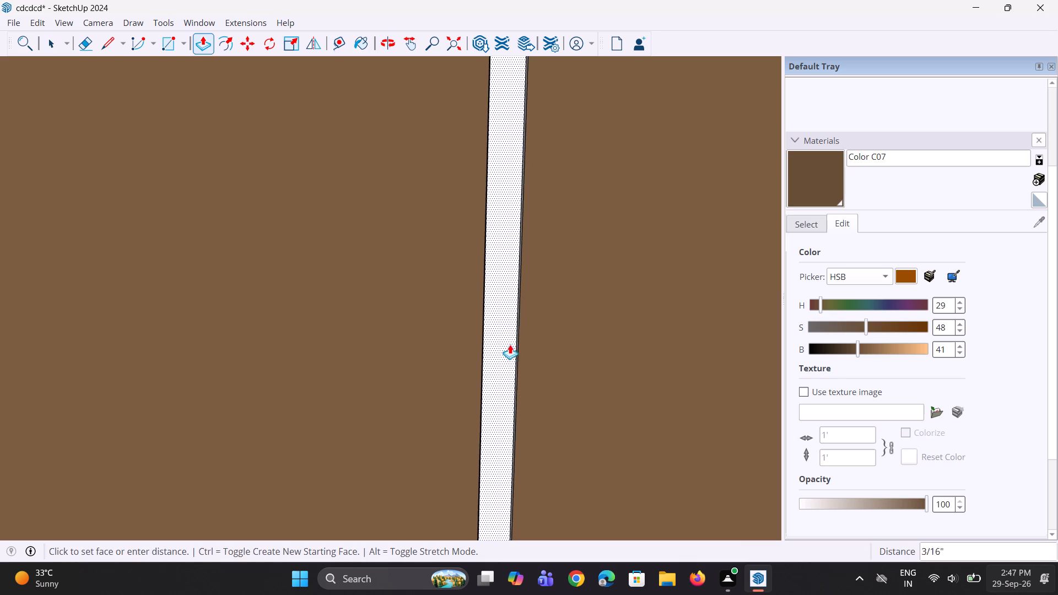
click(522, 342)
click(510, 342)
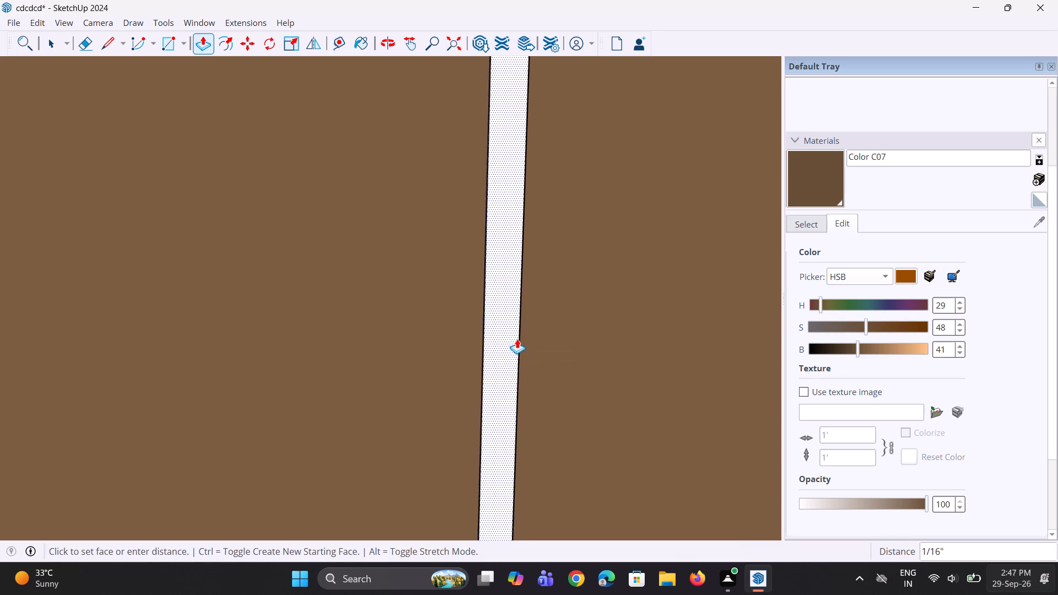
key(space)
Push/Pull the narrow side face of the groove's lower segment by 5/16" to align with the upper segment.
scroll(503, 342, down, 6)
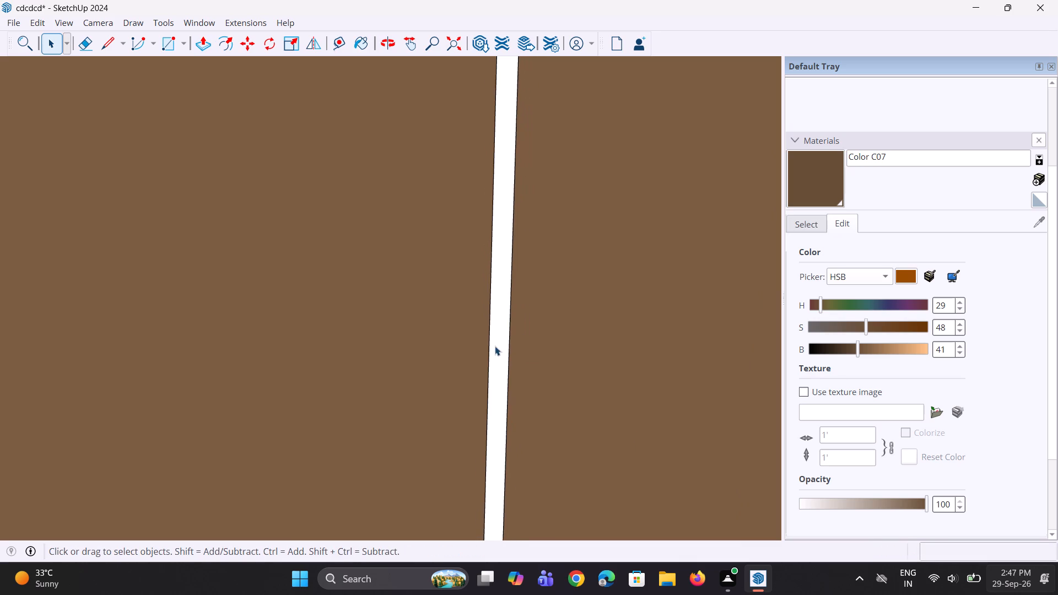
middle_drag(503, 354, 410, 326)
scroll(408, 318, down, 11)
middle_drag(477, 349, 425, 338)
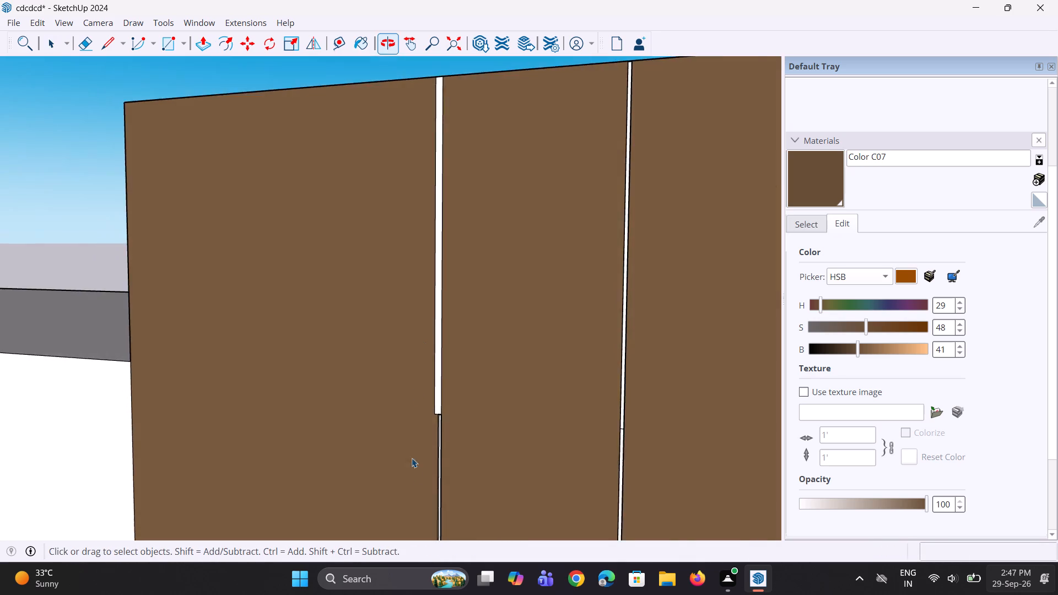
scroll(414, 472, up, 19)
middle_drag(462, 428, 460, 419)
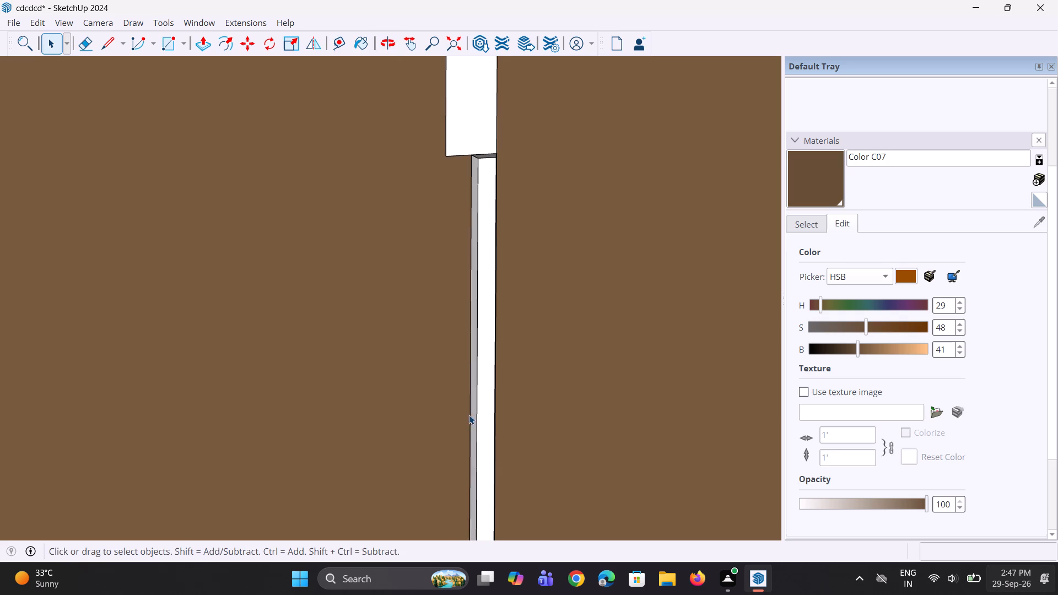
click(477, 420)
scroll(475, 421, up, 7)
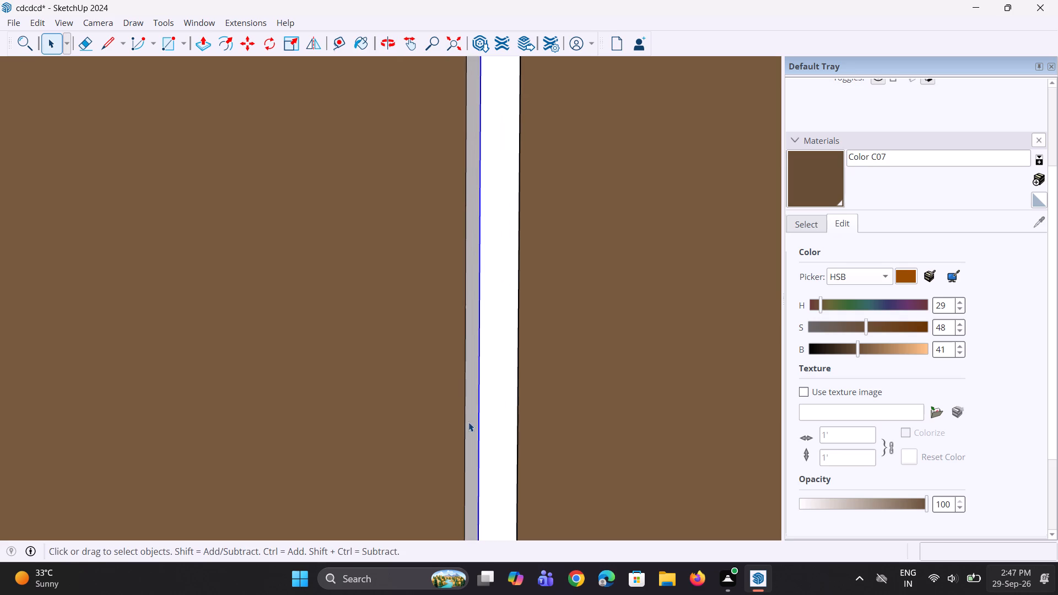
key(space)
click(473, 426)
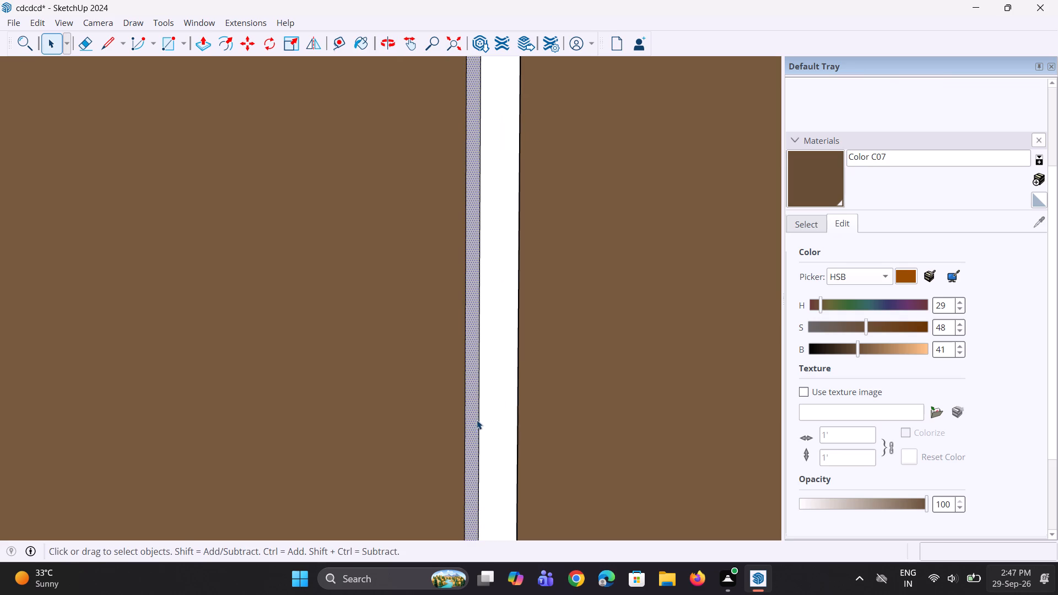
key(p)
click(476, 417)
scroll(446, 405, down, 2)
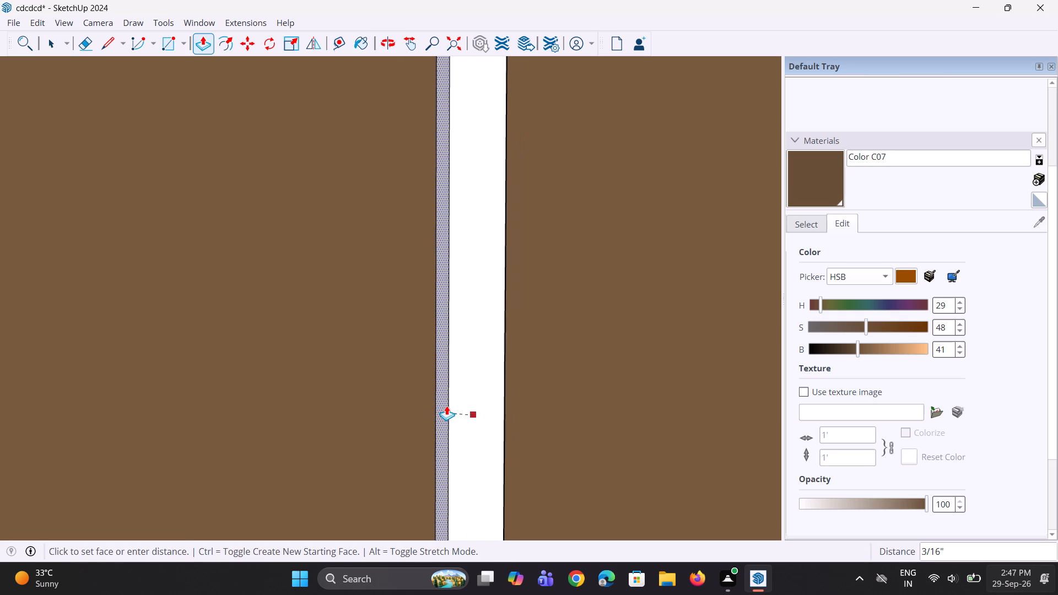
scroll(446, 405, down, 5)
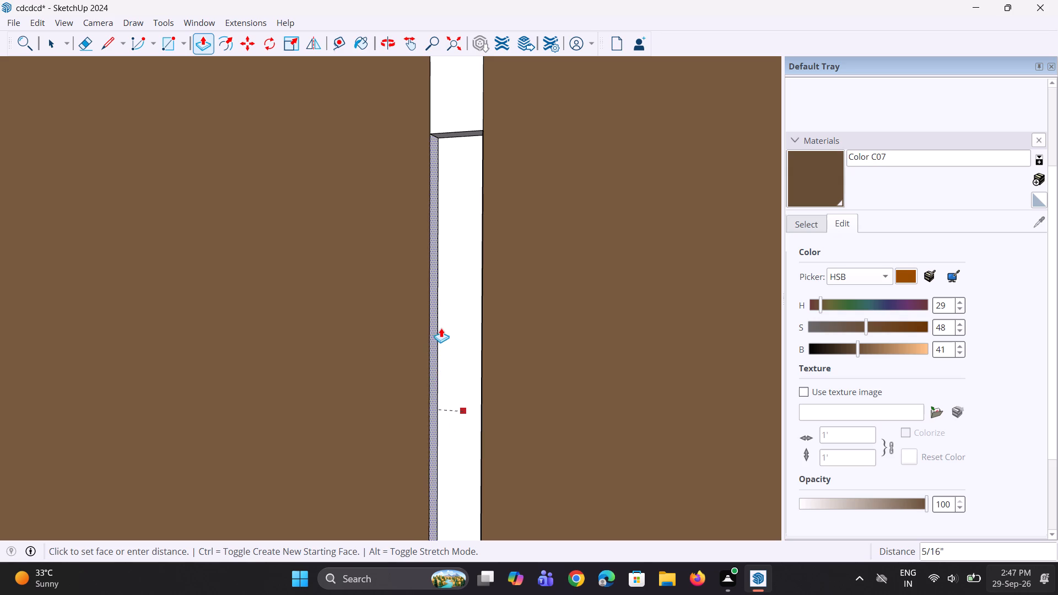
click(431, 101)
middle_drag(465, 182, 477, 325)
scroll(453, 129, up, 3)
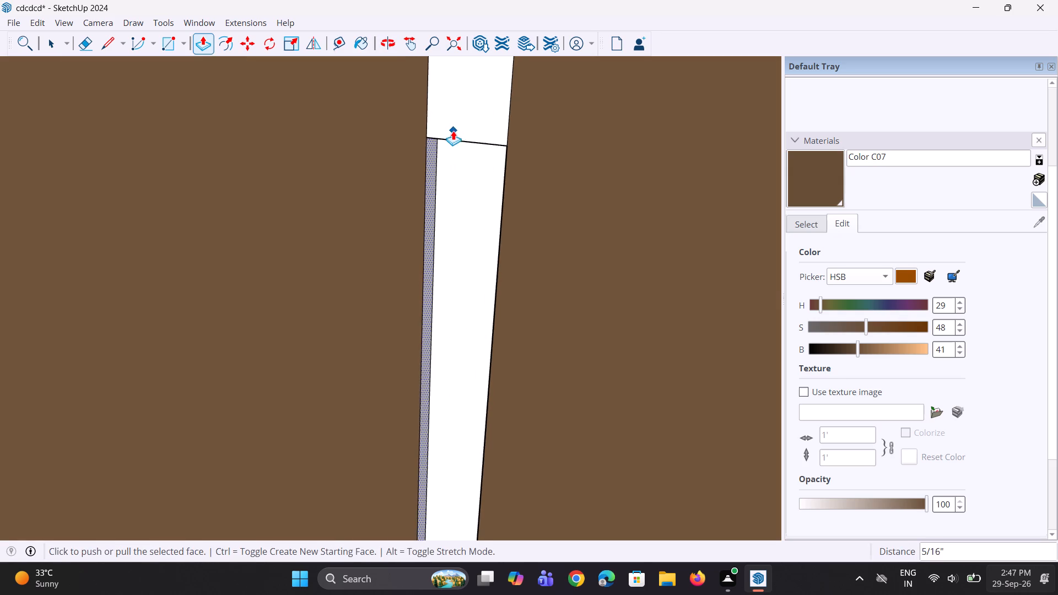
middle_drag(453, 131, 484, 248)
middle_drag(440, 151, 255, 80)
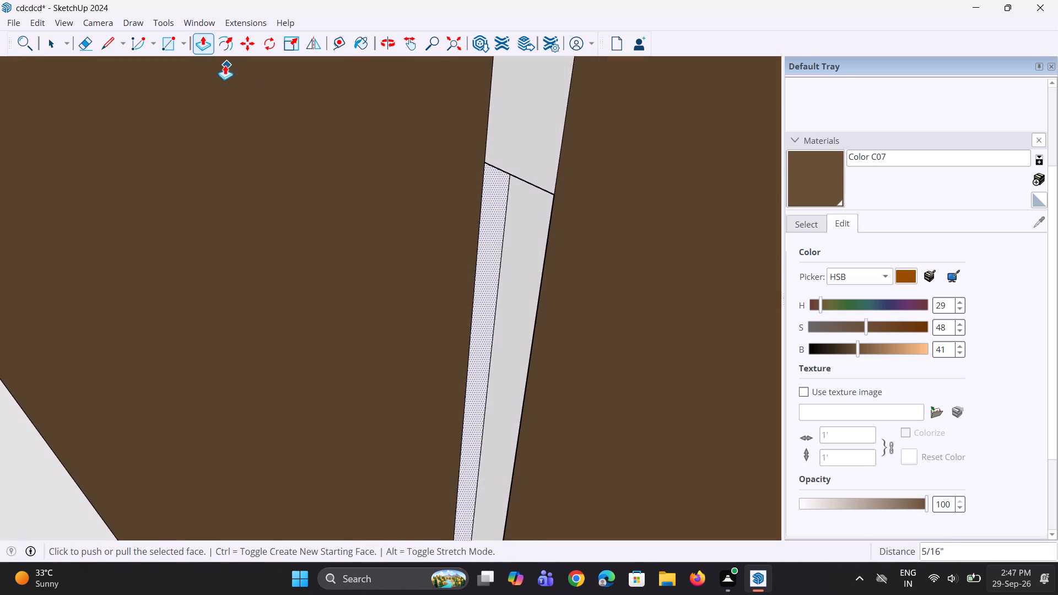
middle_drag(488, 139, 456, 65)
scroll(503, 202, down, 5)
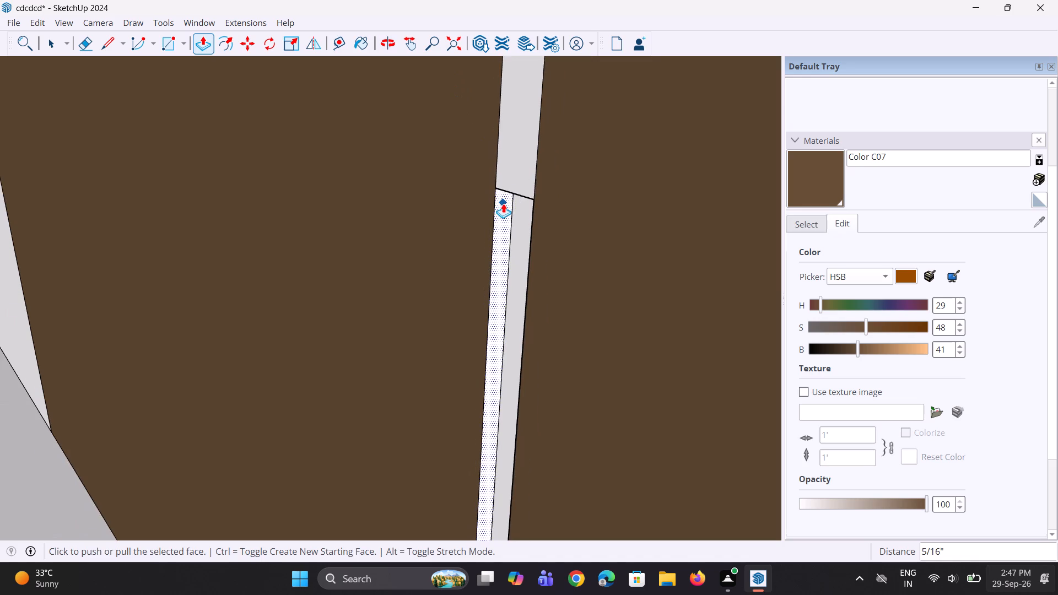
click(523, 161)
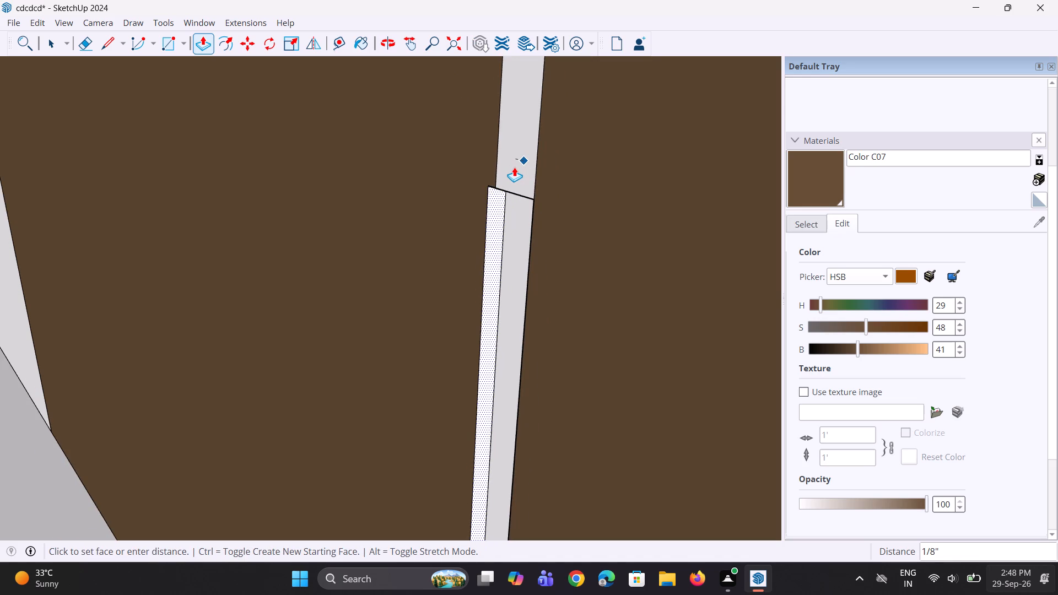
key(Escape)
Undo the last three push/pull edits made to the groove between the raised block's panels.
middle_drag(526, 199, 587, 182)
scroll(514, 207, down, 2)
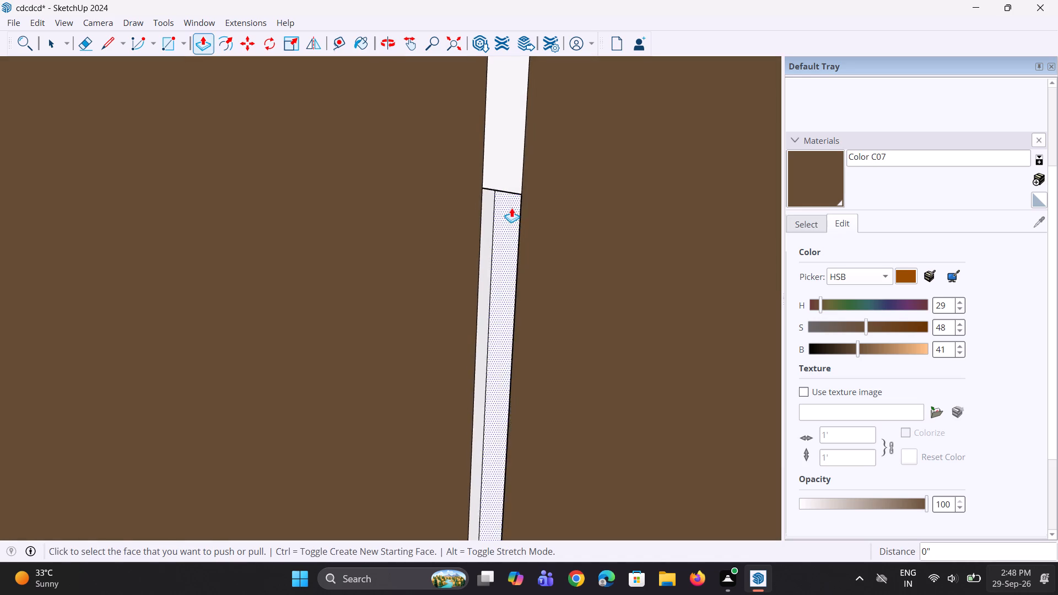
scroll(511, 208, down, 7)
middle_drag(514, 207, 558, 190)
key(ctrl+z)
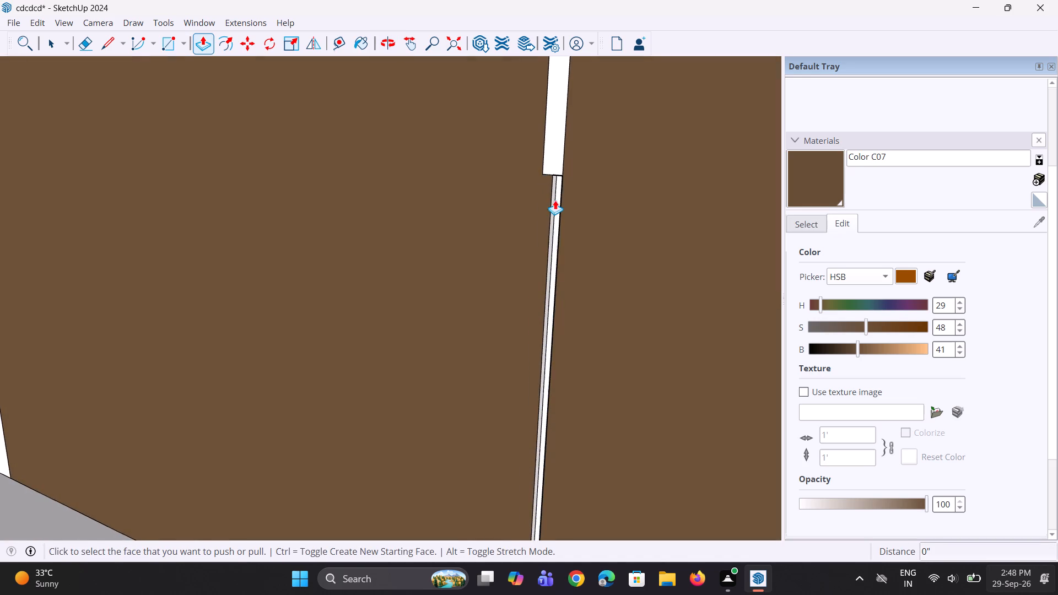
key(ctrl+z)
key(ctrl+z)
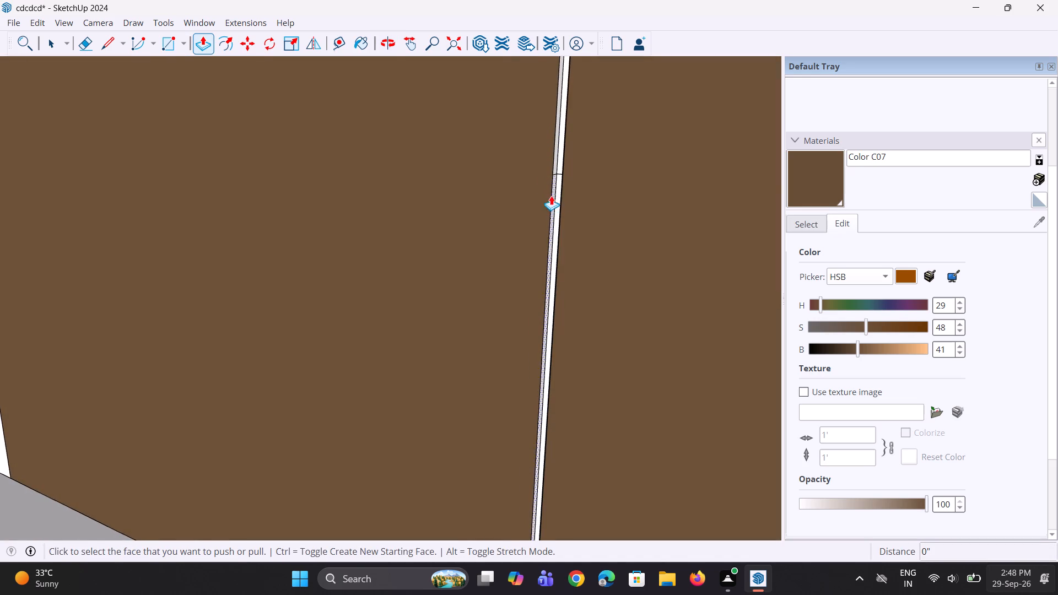
Erase the two short edges crossing the back and side faces of the first groove on the raised block.
middle_drag(550, 191, 582, 197)
scroll(542, 177, up, 11)
key(space)
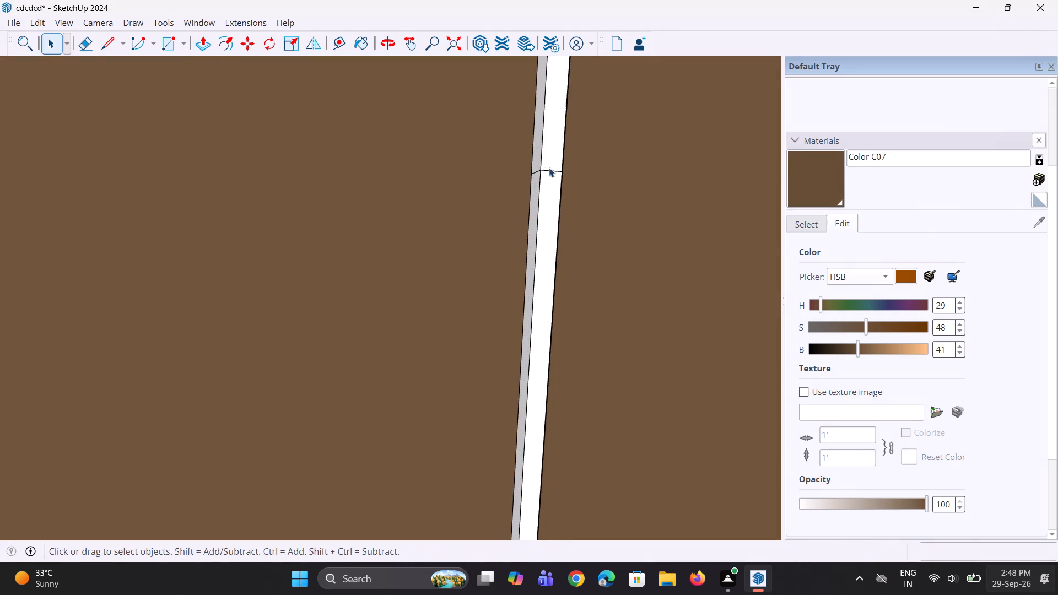
scroll(540, 162, up, 10)
key(e)
click(565, 192)
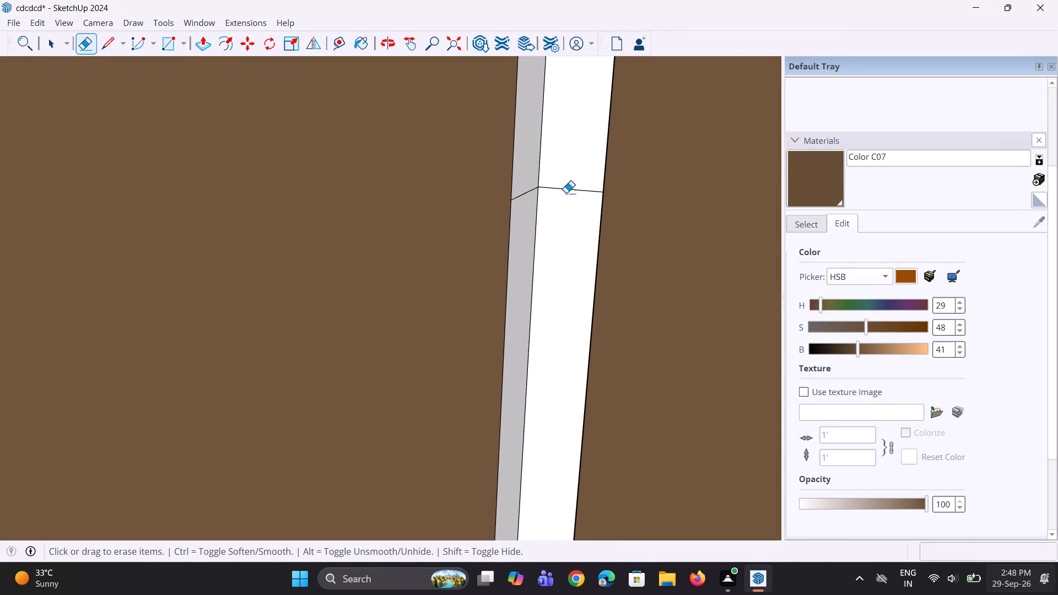
click(558, 188)
click(529, 192)
scroll(530, 197, down, 20)
scroll(530, 197, down, 13)
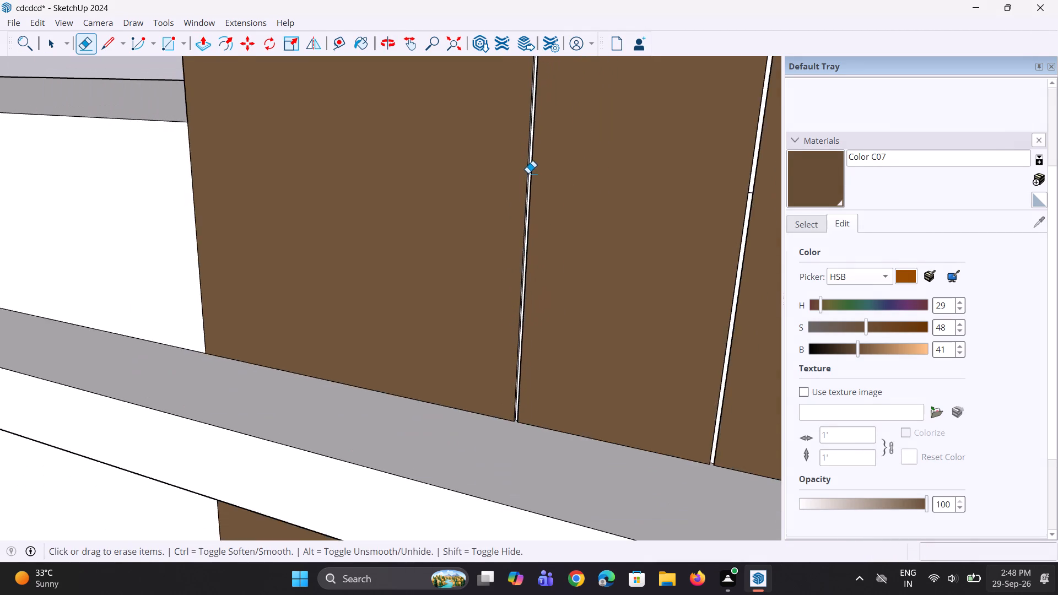
scroll(528, 173, down, 3)
scroll(525, 220, down, 11)
scroll(531, 299, up, 6)
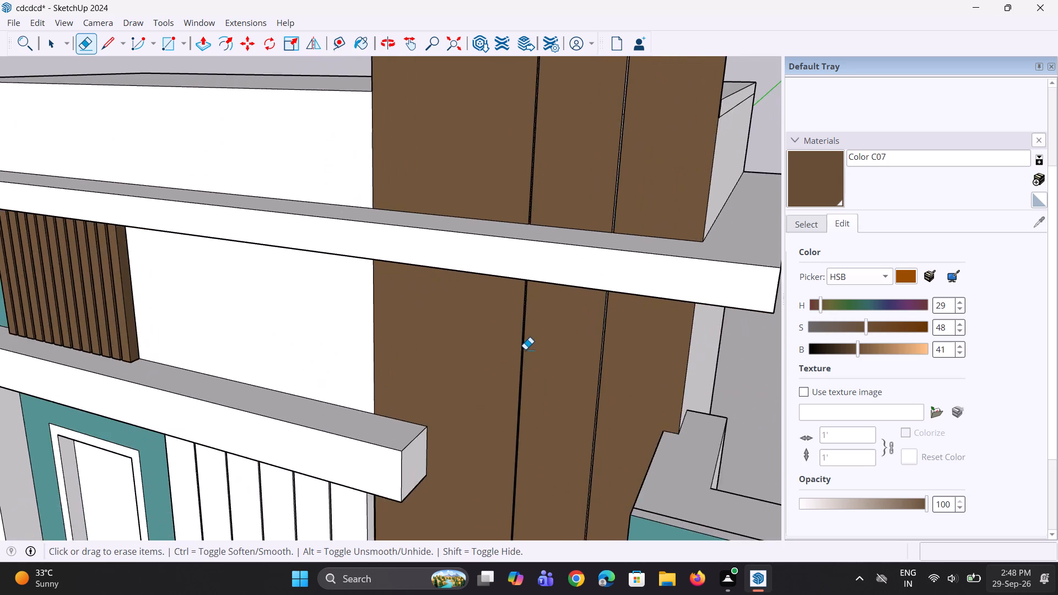
Erase the short edge crossing the narrow side face of the first groove in the brown block.
scroll(525, 349, up, 20)
scroll(525, 349, up, 3)
scroll(527, 264, down, 3)
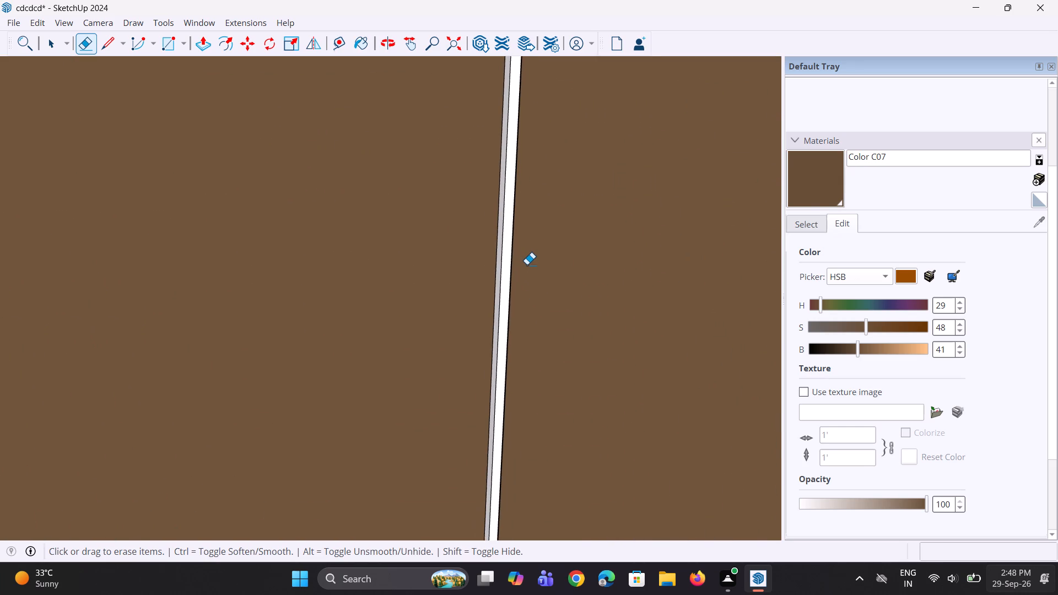
middle_drag(529, 259, 536, 221)
scroll(536, 221, down, 10)
scroll(503, 370, up, 3)
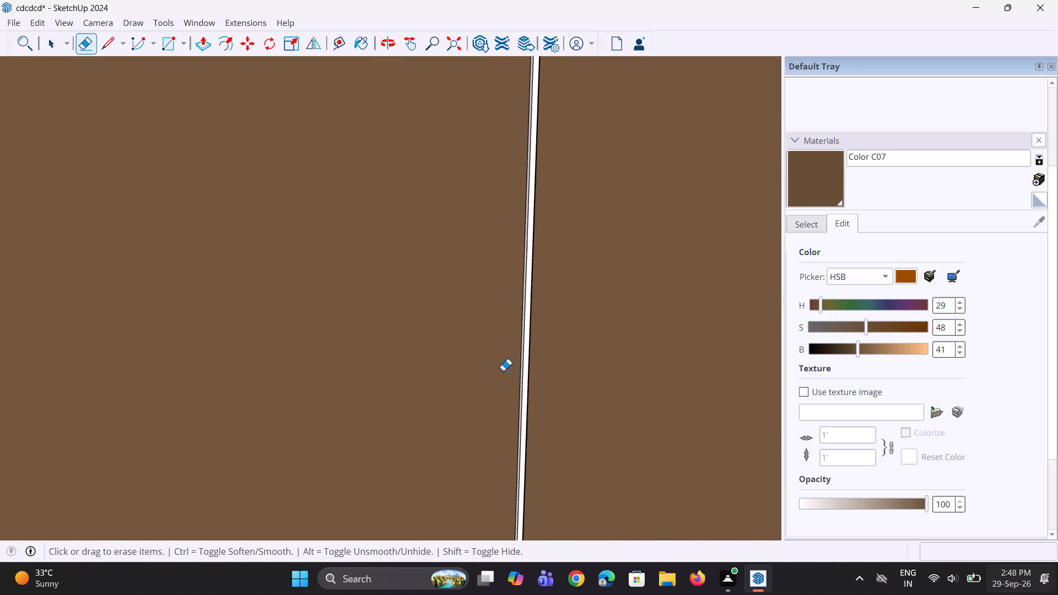
scroll(503, 371, up, 6)
scroll(511, 429, down, 20)
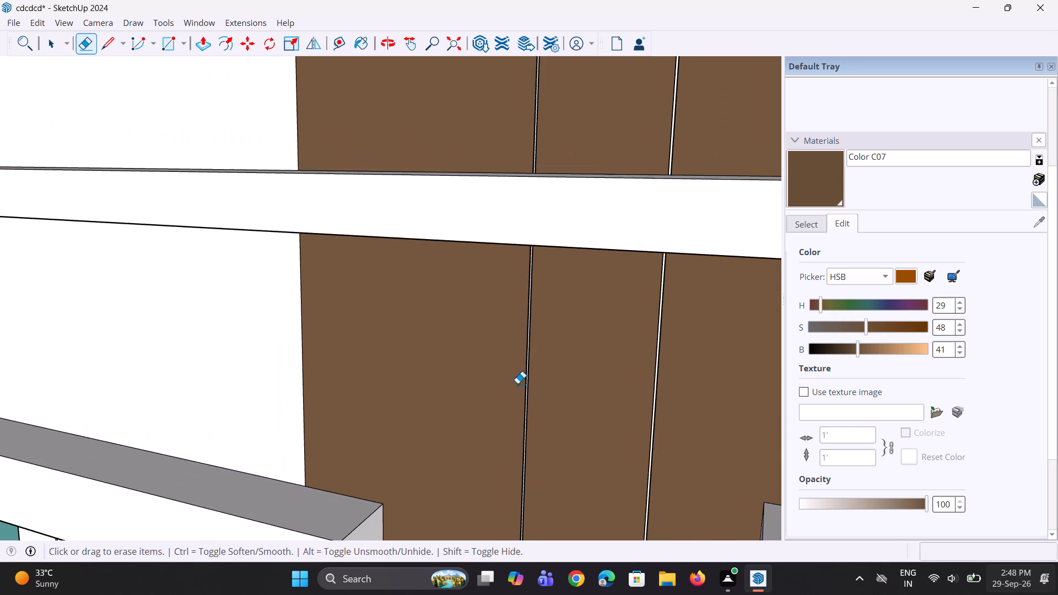
scroll(527, 358, down, 19)
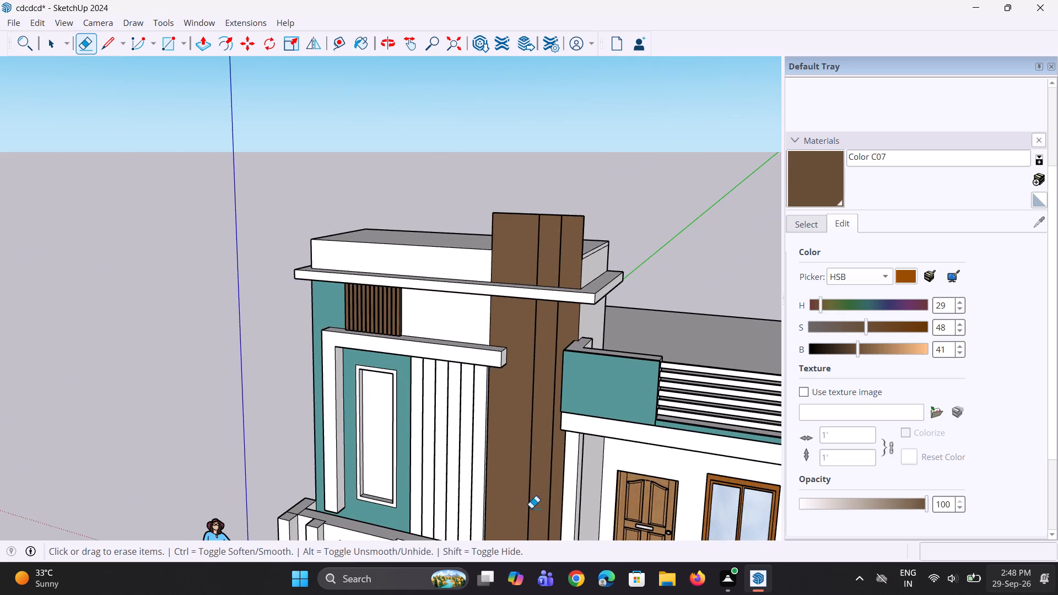
scroll(531, 508, up, 20)
scroll(531, 508, up, 3)
scroll(527, 361, up, 1)
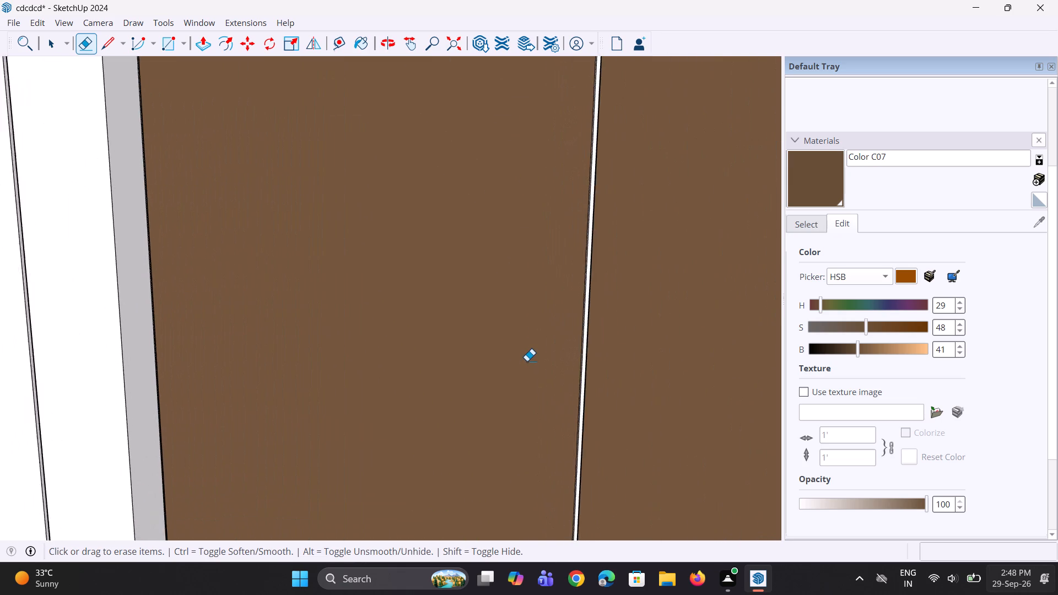
scroll(527, 361, up, 3)
scroll(538, 378, down, 13)
scroll(559, 344, up, 8)
scroll(584, 128, up, 2)
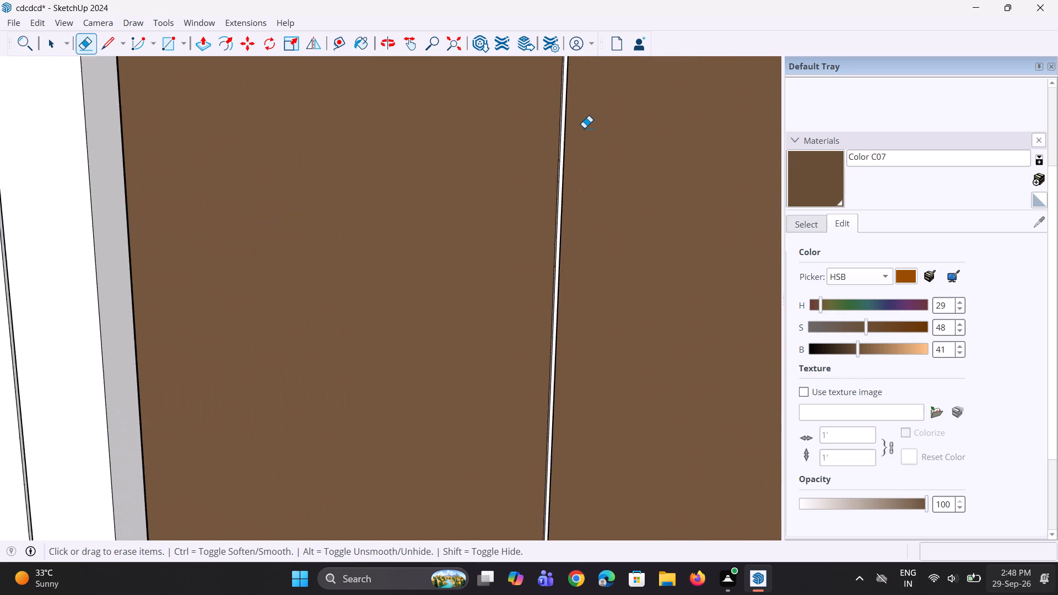
scroll(584, 128, up, 10)
scroll(543, 208, up, 7)
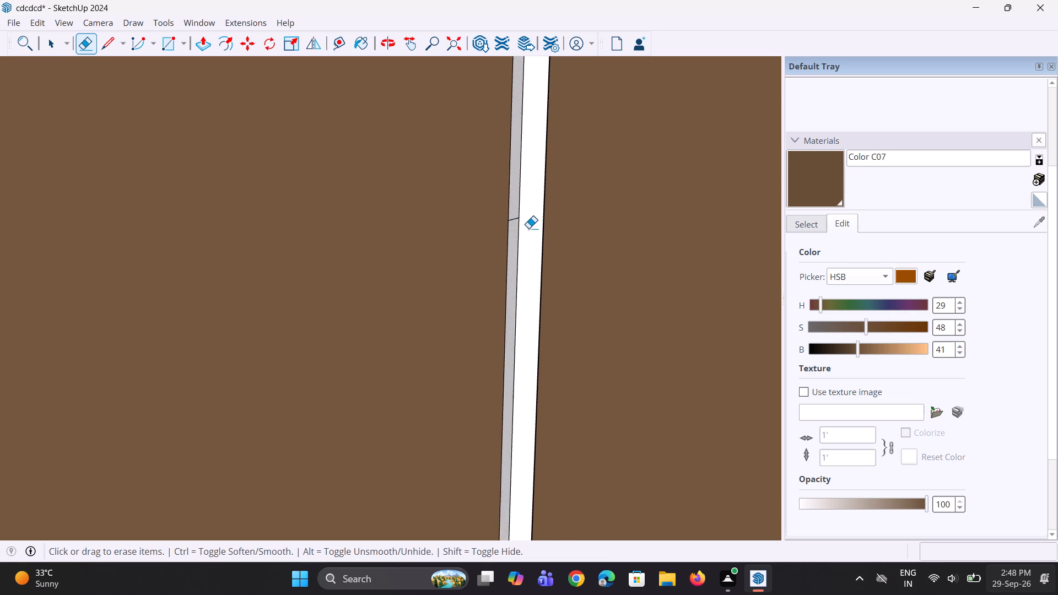
scroll(528, 228, up, 11)
click(500, 205)
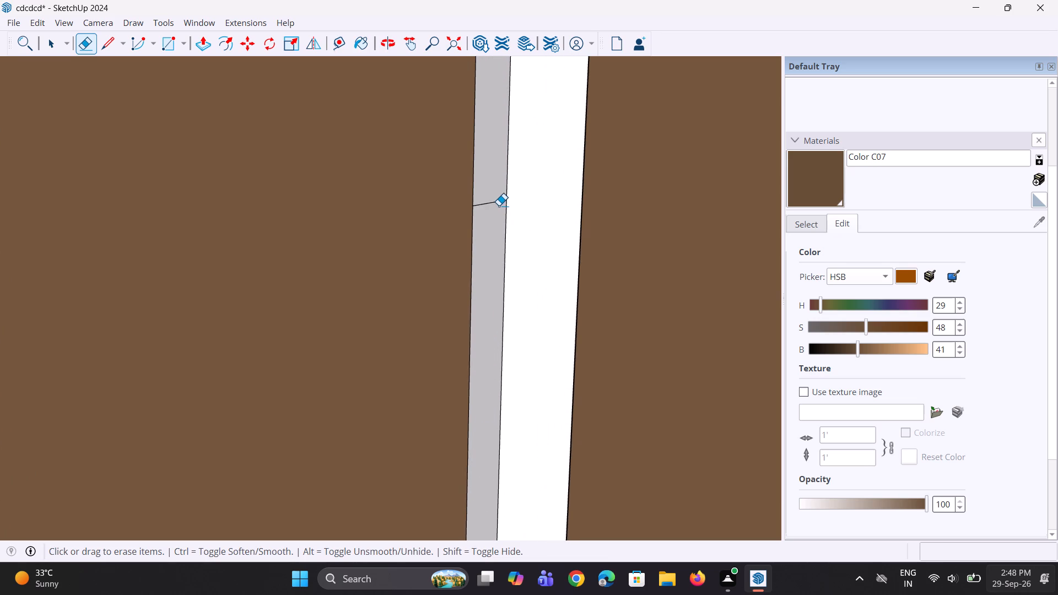
click(496, 202)
Erase the remaining short slanted edge crossing the groove's side face further down, undoing any mistaken erasure.
scroll(513, 224, down, 20)
scroll(529, 196, up, 3)
scroll(533, 193, down, 2)
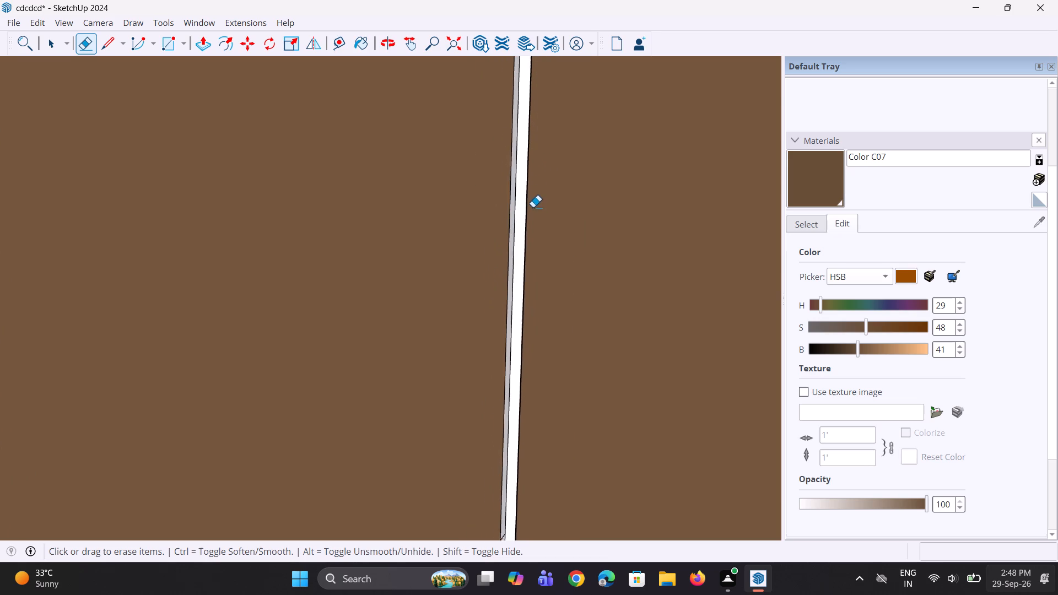
scroll(533, 207, down, 1)
middle_click(537, 228)
scroll(507, 545, up, 4)
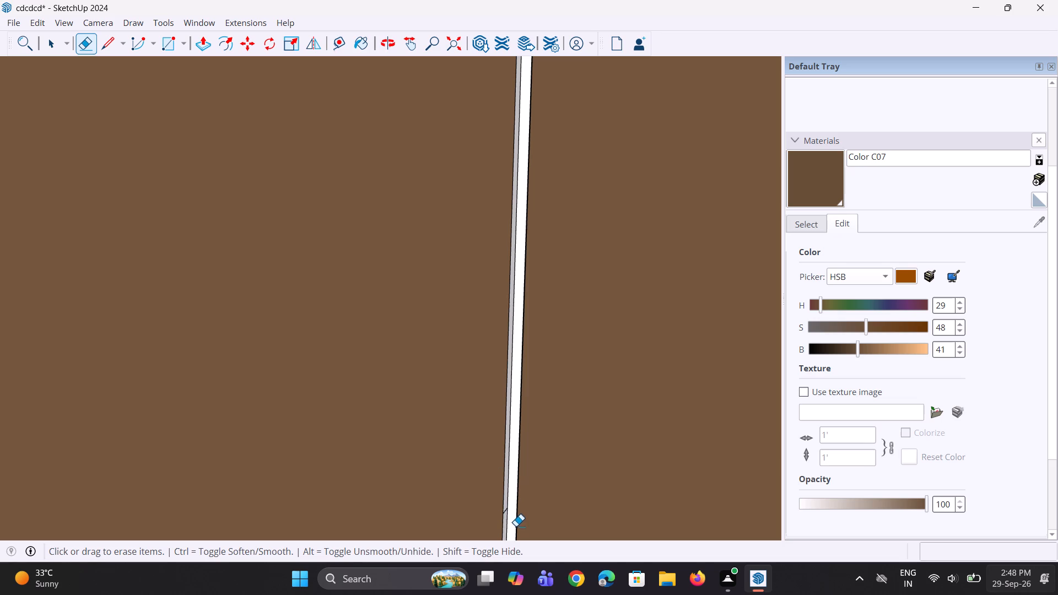
scroll(514, 512, up, 11)
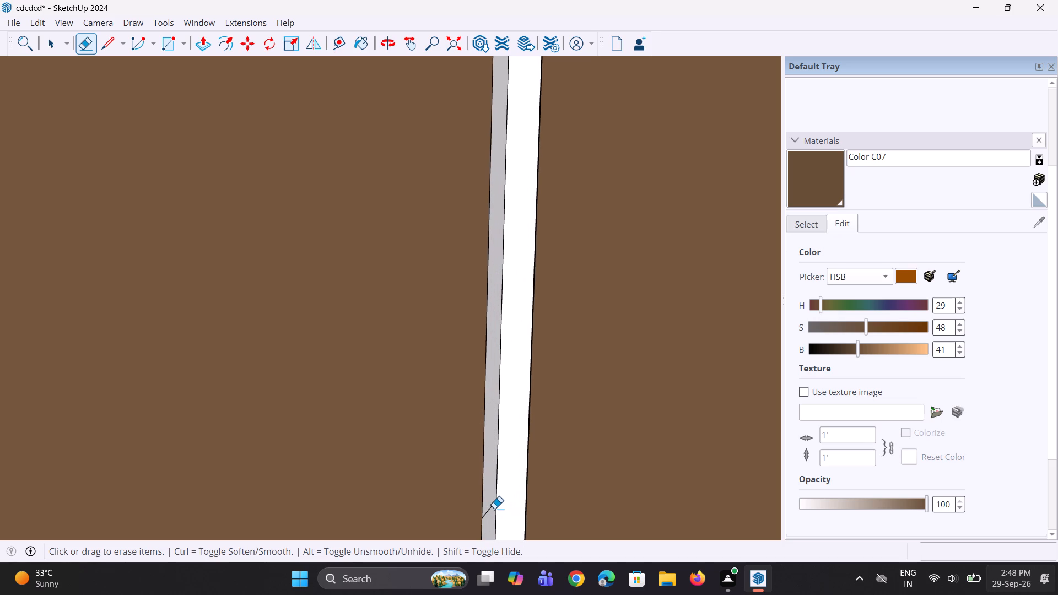
click(494, 509)
key(ctrl+z)
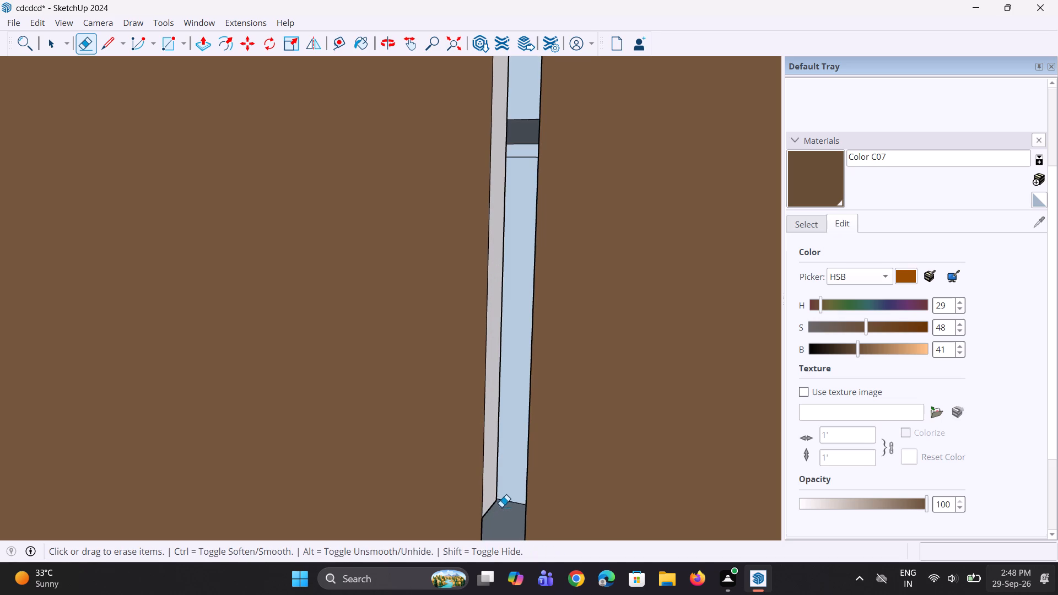
scroll(502, 510, up, 6)
click(488, 507)
scroll(523, 461, down, 4)
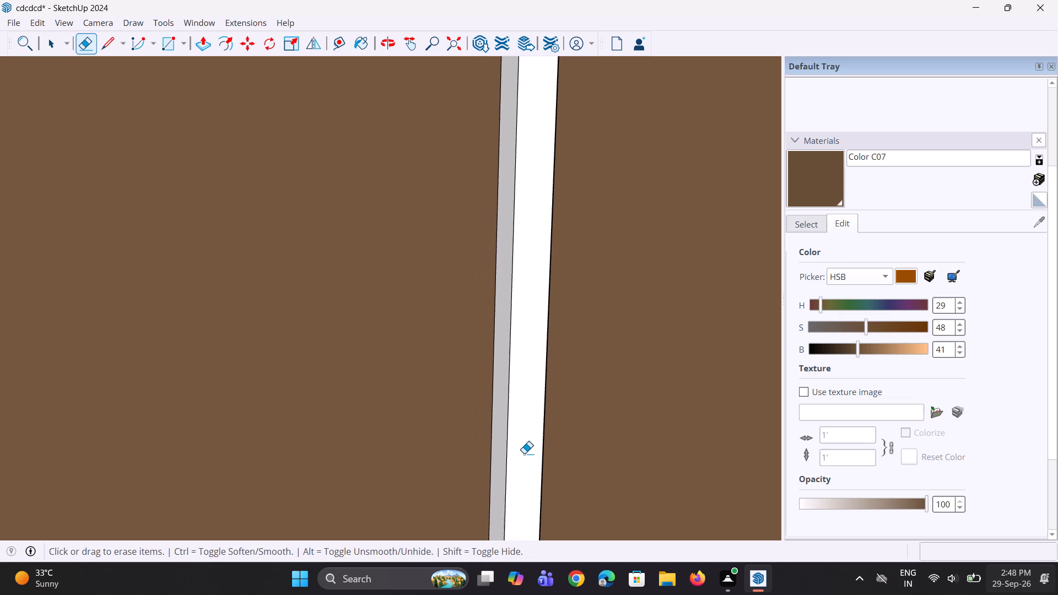
Push/Pull the narrow side face of the groove's lower segment by 5/16" to widen the groove.
scroll(524, 453, down, 16)
middle_drag(513, 435, 555, 448)
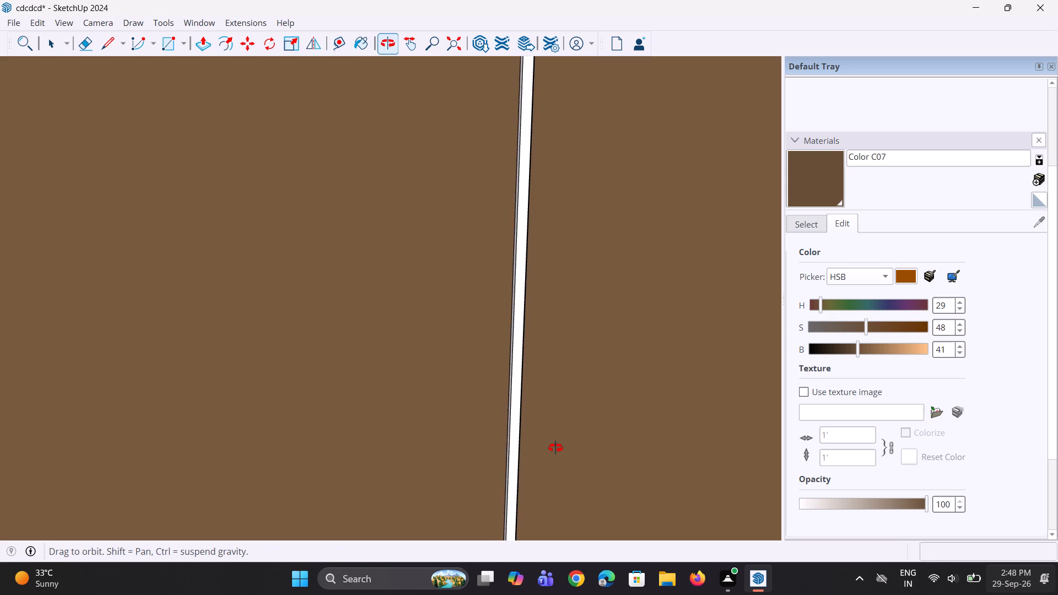
middle_drag(555, 448, 581, 456)
scroll(555, 431, down, 13)
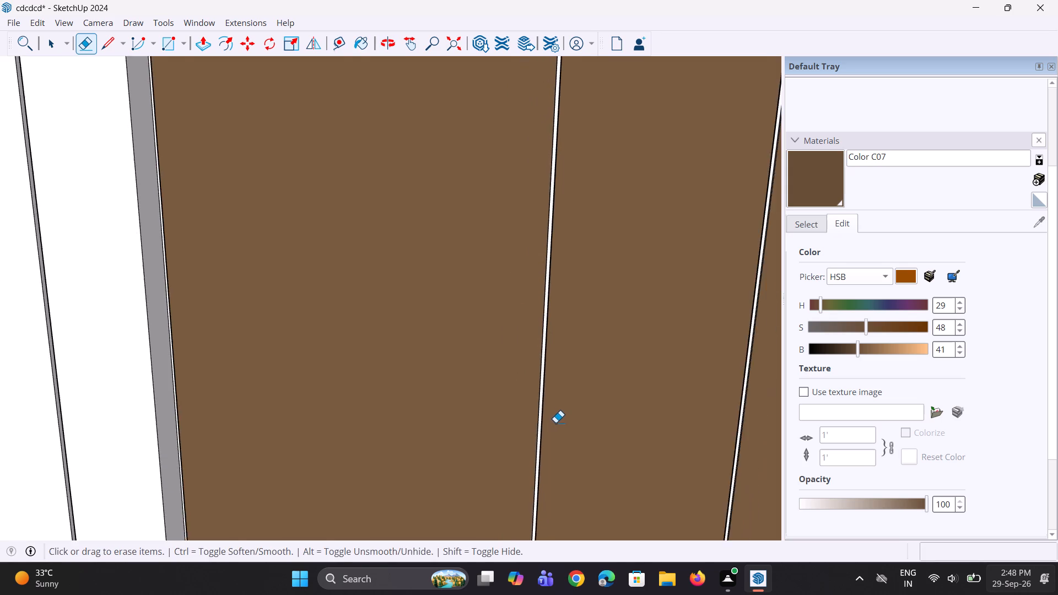
scroll(557, 421, down, 7)
scroll(556, 494, up, 15)
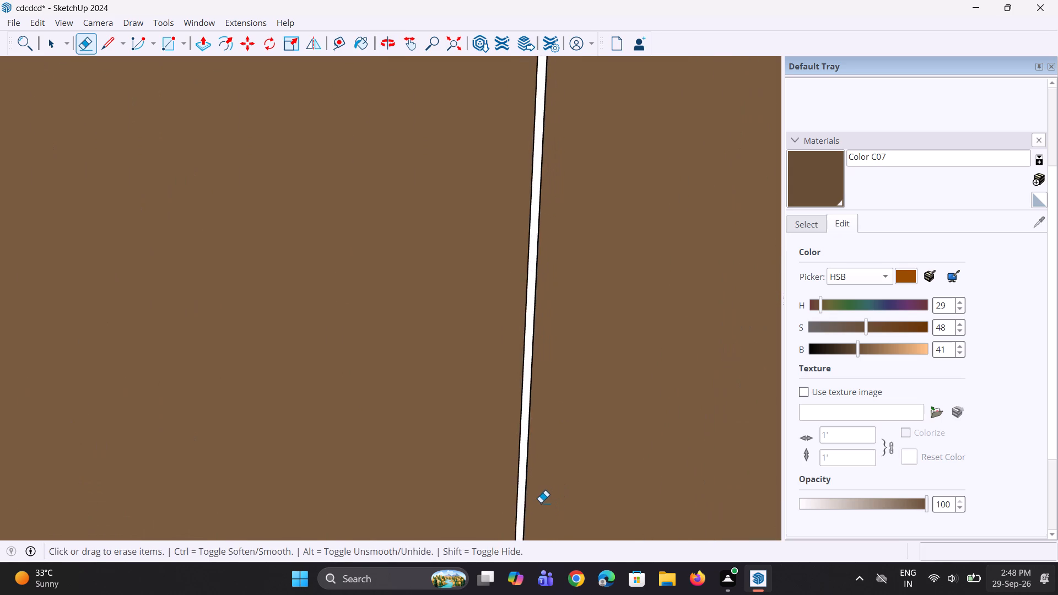
scroll(541, 502, up, 5)
middle_drag(505, 484, 392, 436)
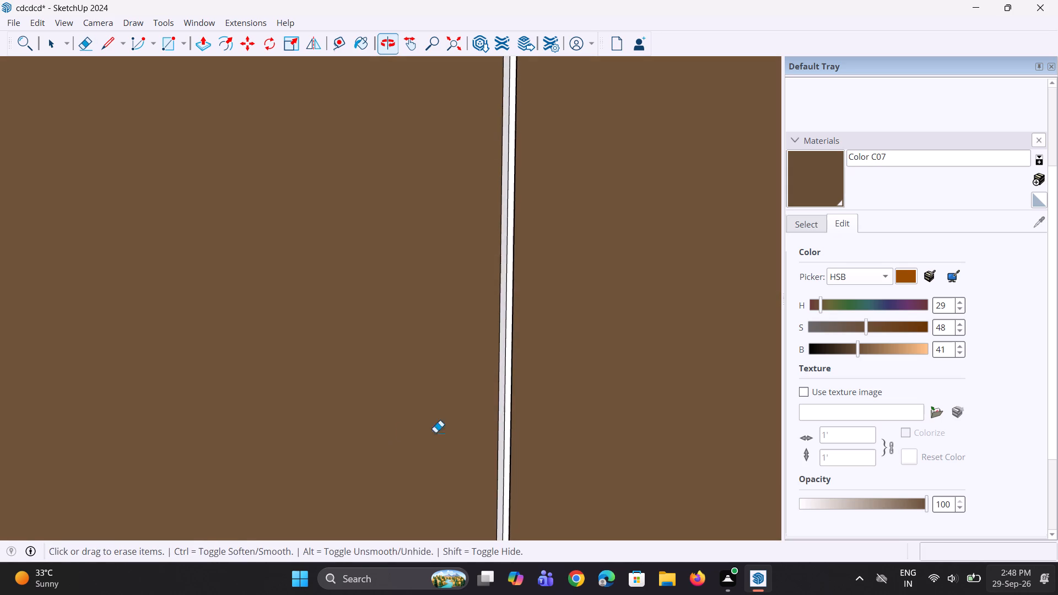
scroll(498, 432, down, 5)
middle_drag(502, 432, 523, 429)
scroll(493, 436, up, 12)
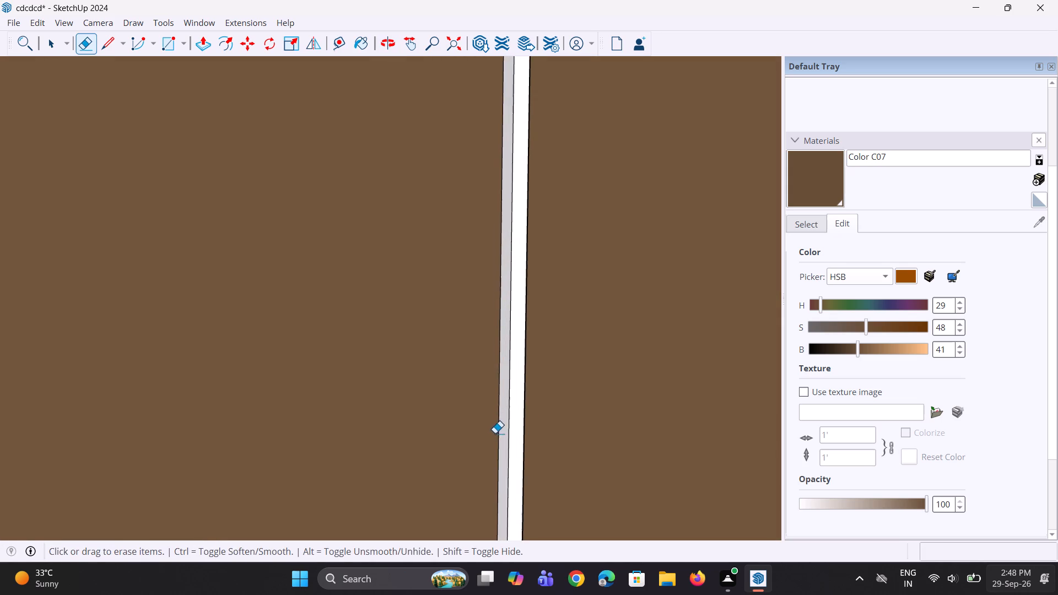
key(space)
click(506, 447)
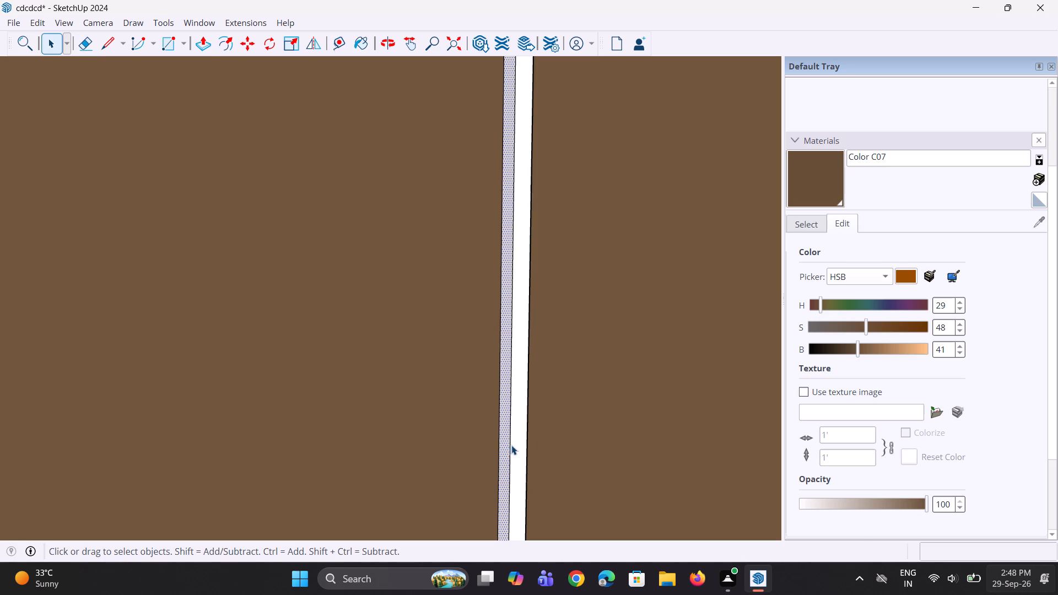
key(p)
click(506, 445)
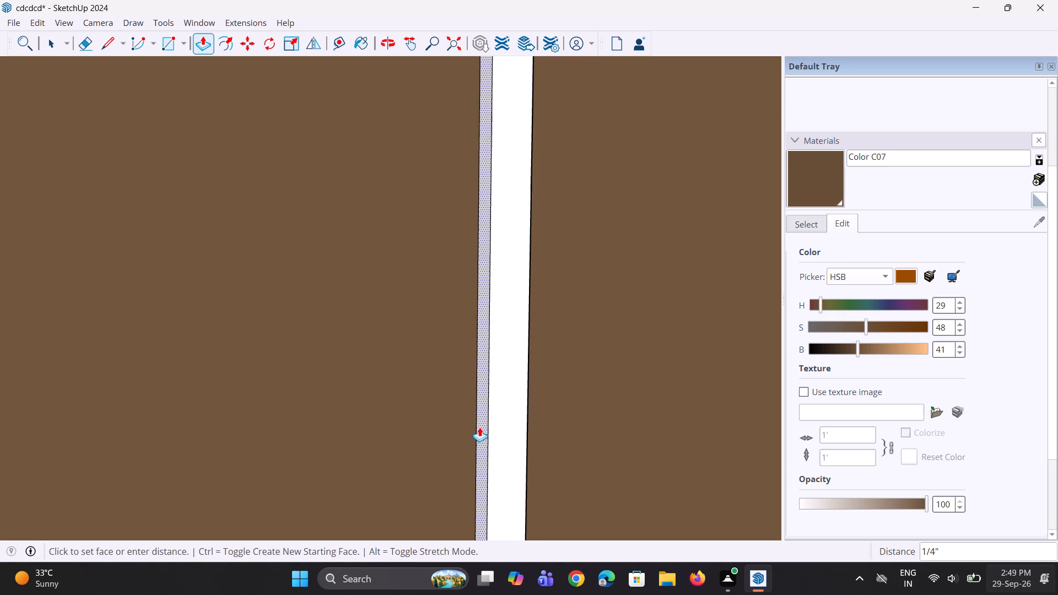
click(477, 426)
Push/Pull the same lower side face further into the wide brown panel to widen the groove again.
scroll(477, 426, down, 6)
middle_drag(487, 445, 591, 437)
scroll(505, 419, down, 4)
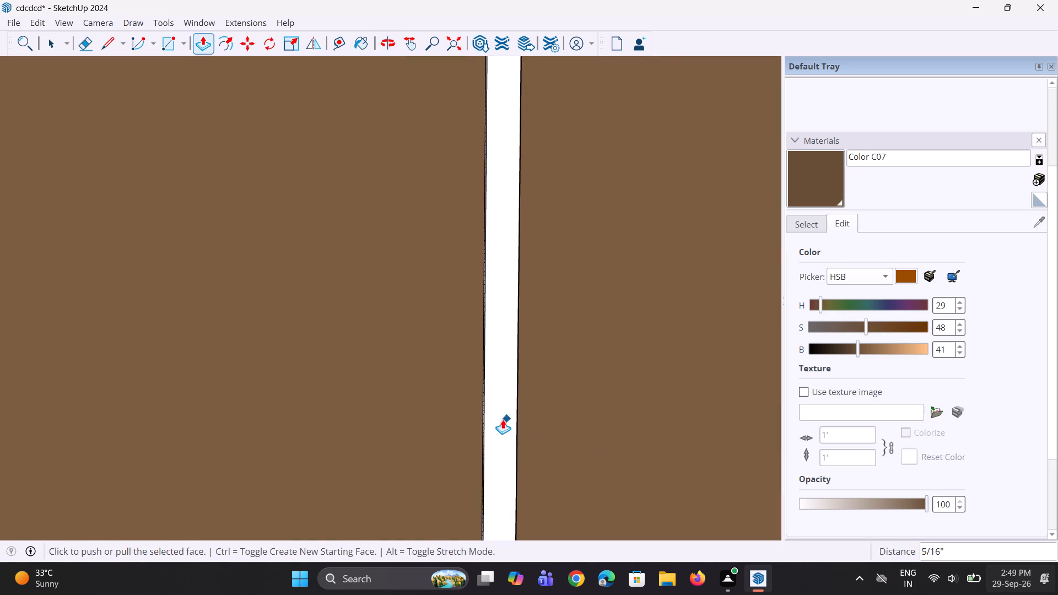
scroll(503, 419, down, 6)
middle_drag(506, 418, 545, 434)
scroll(527, 435, up, 5)
middle_drag(502, 429, 479, 439)
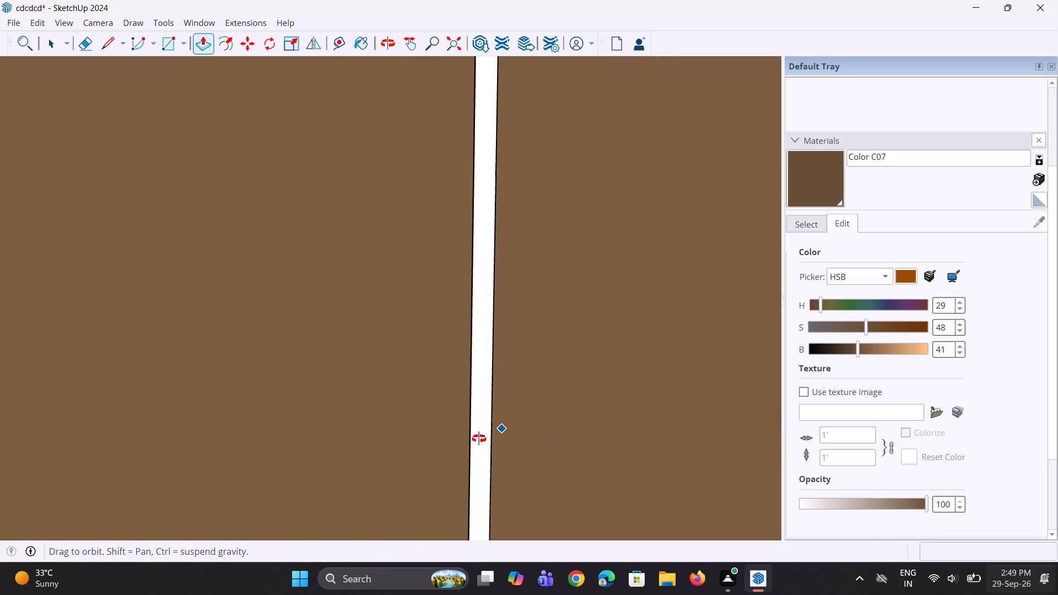
middle_drag(479, 439, 392, 414)
scroll(472, 419, up, 9)
middle_drag(462, 431, 411, 420)
scroll(496, 431, up, 2)
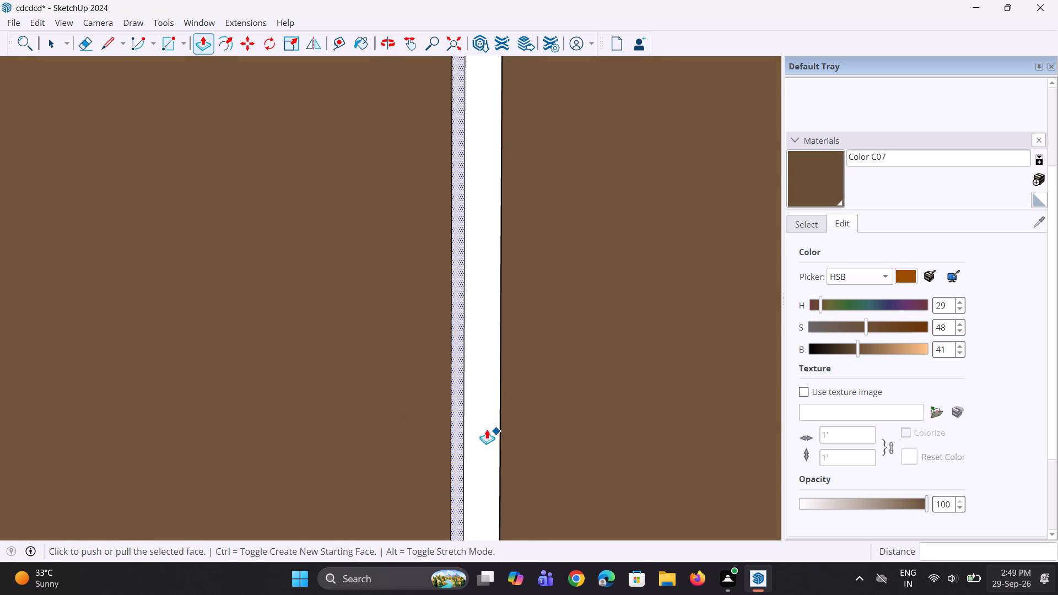
scroll(487, 429, up, 6)
click(431, 412)
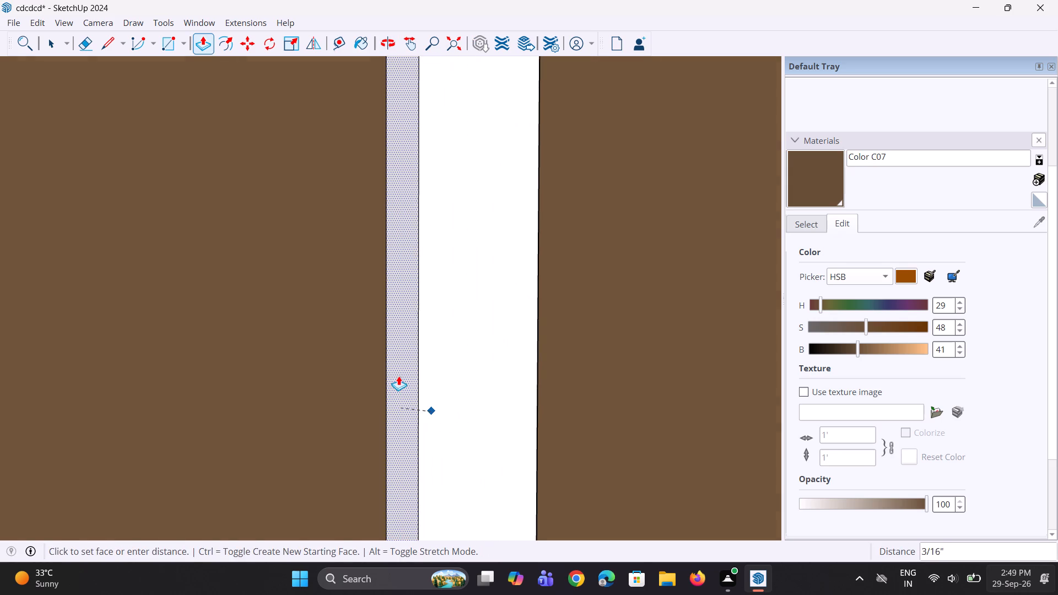
click(384, 365)
key(space)
key(space)
Push/Pull the side face of the first groove's narrower upper segment flush with the widened lower segment's side face.
scroll(411, 401, down, 3)
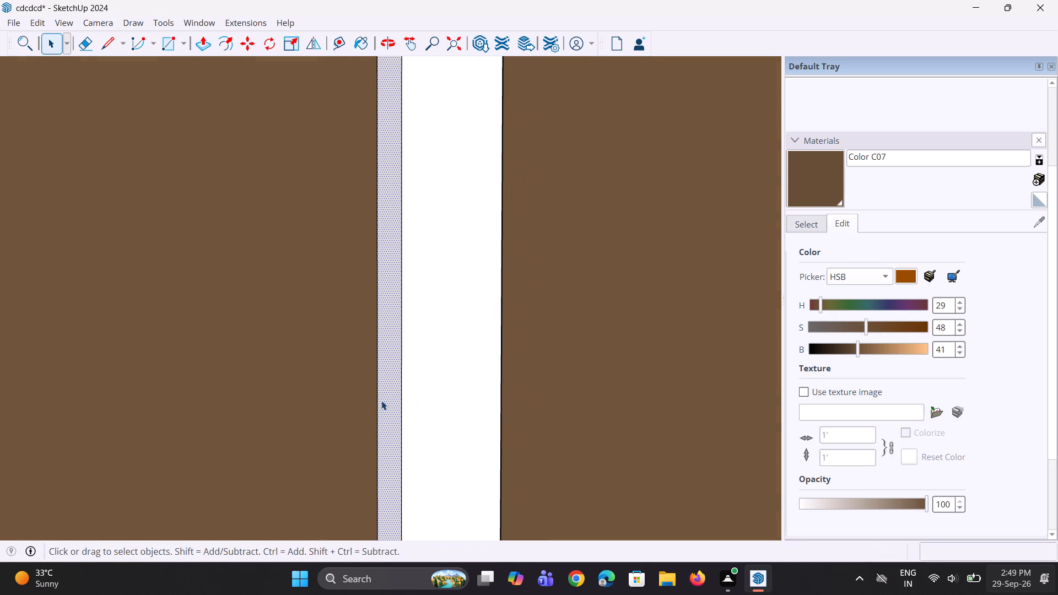
middle_drag(388, 403, 471, 415)
scroll(483, 407, down, 20)
scroll(483, 407, down, 6)
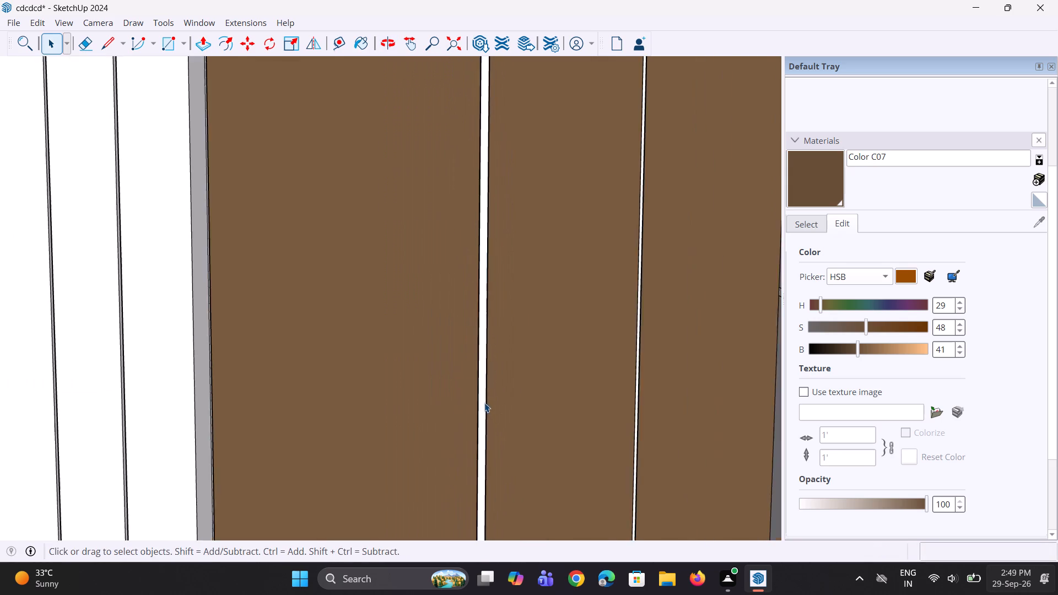
scroll(484, 403, down, 5)
middle_drag(484, 403, 499, 421)
scroll(499, 421, down, 6)
middle_drag(499, 421, 500, 463)
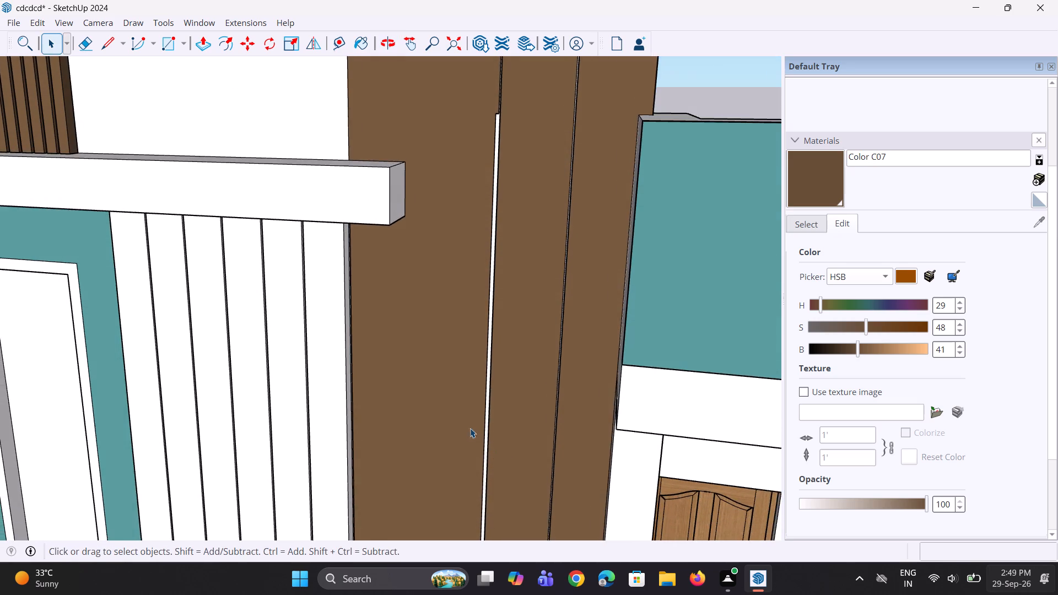
scroll(470, 428, down, 3)
middle_drag(474, 426, 485, 451)
scroll(512, 248, up, 10)
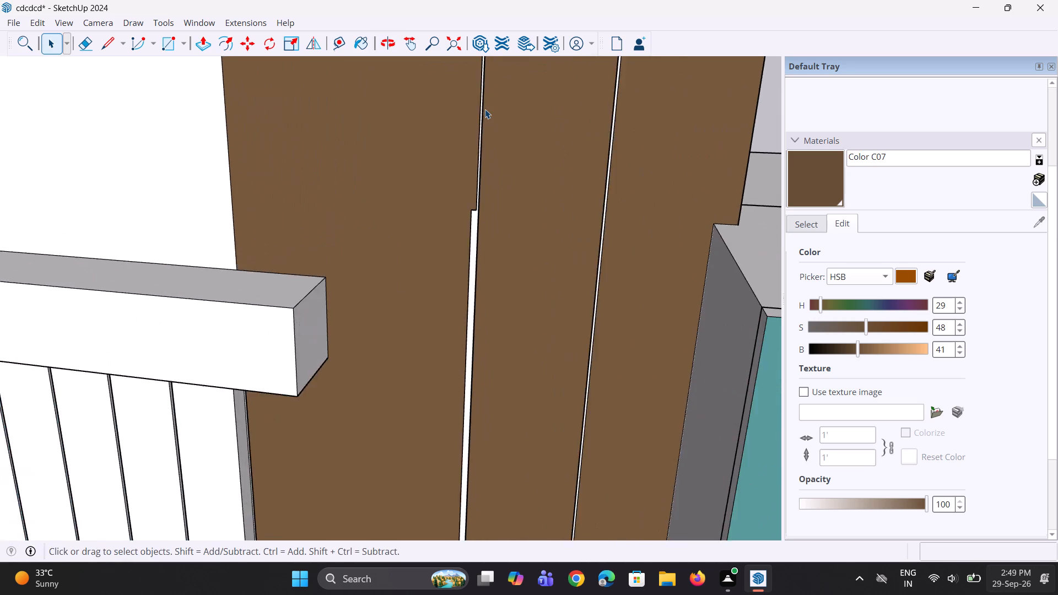
scroll(485, 109, up, 6)
middle_drag(477, 169, 439, 161)
scroll(500, 277, up, 9)
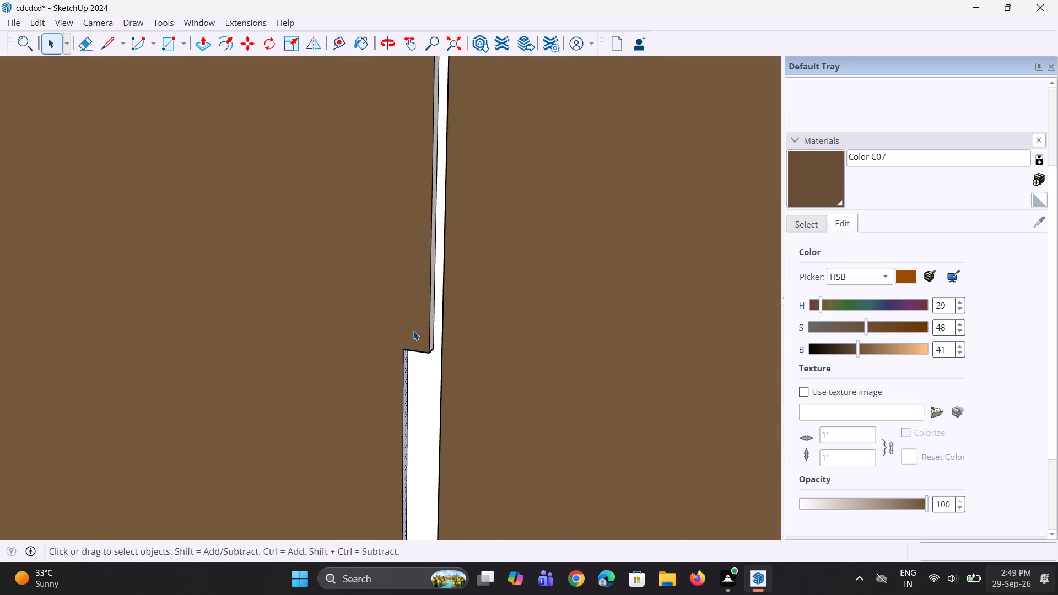
middle_drag(415, 331, 409, 103)
middle_drag(434, 274, 434, 136)
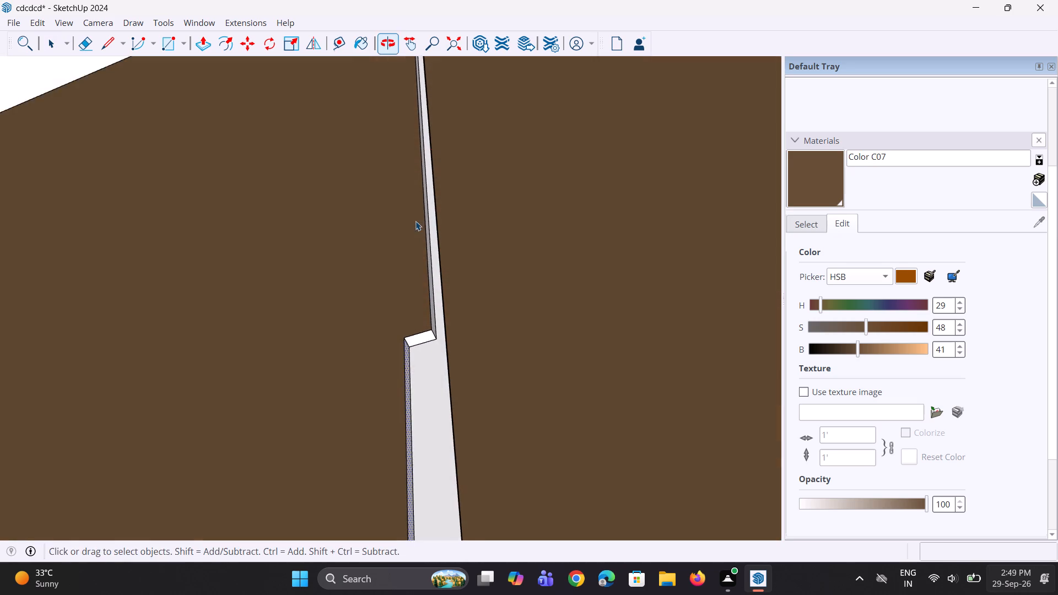
scroll(406, 334, up, 11)
middle_click(452, 327)
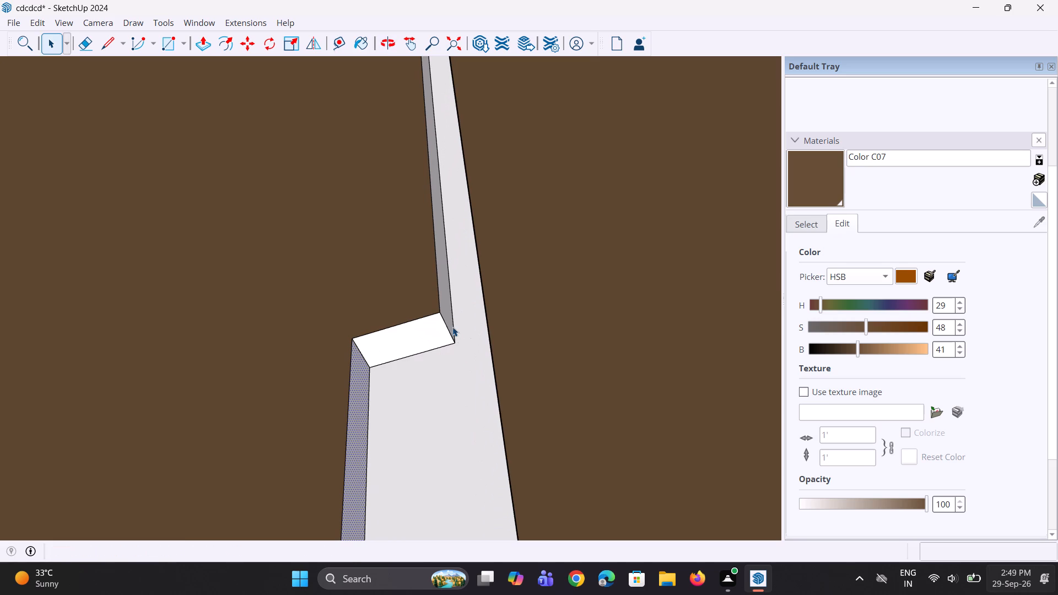
key(p)
key(space)
key(space)
click(450, 294)
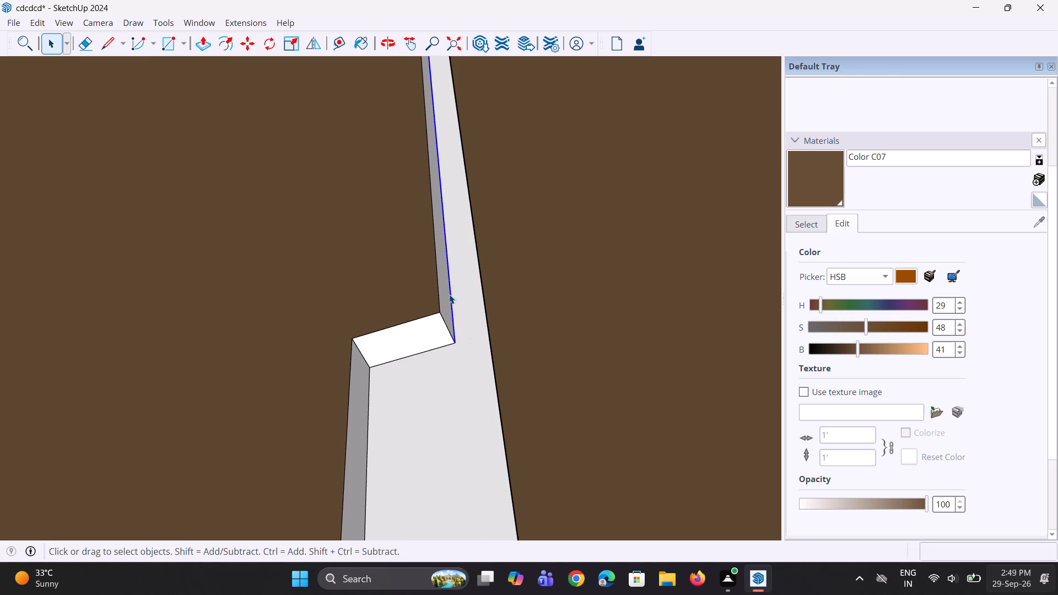
middle_drag(442, 313, 398, 348)
scroll(425, 316, up, 7)
click(458, 291)
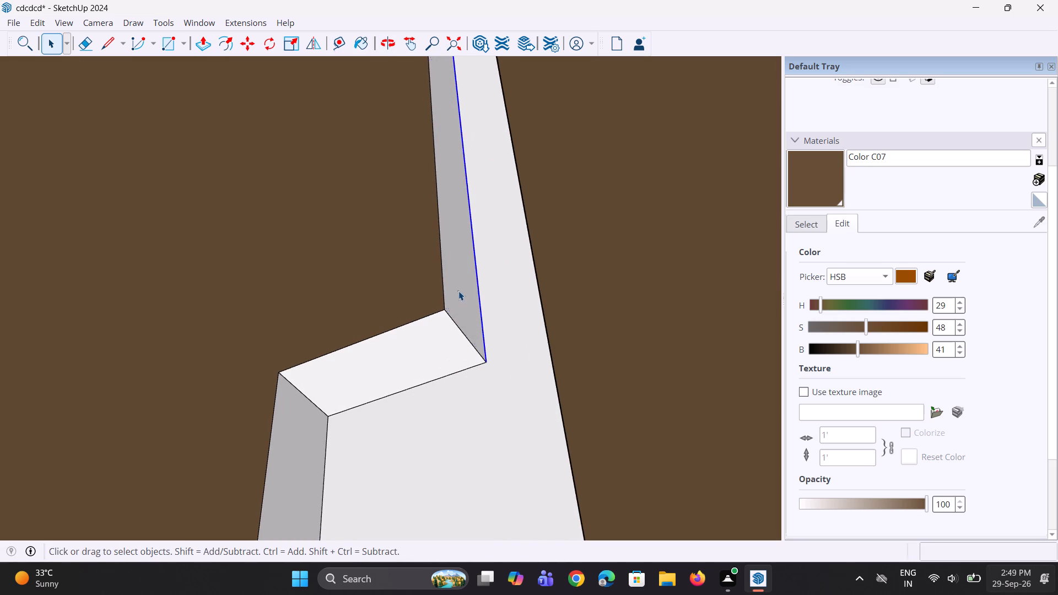
key(p)
click(461, 290)
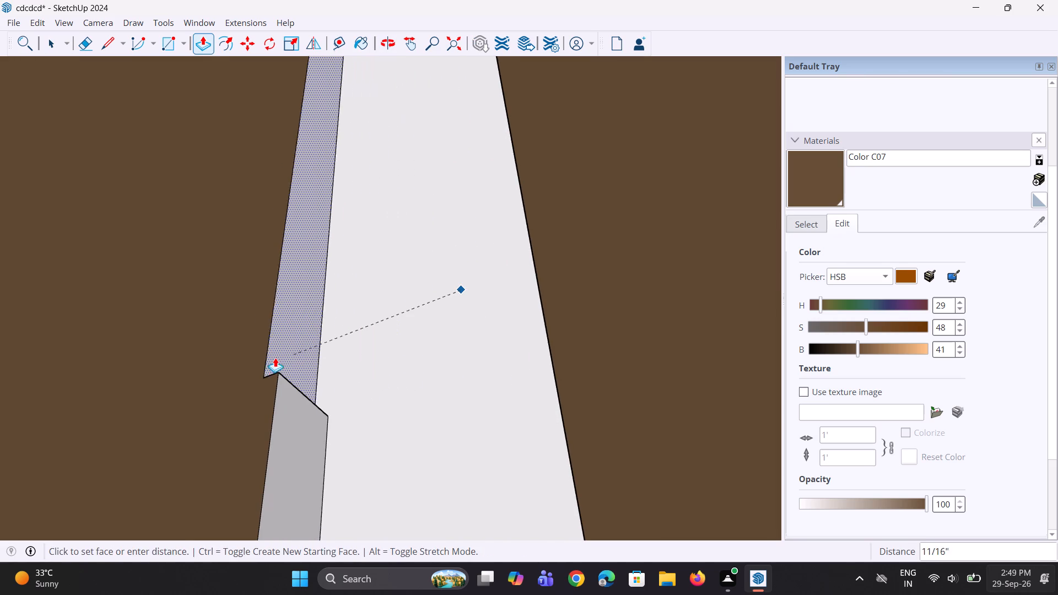
click(283, 391)
key(space)
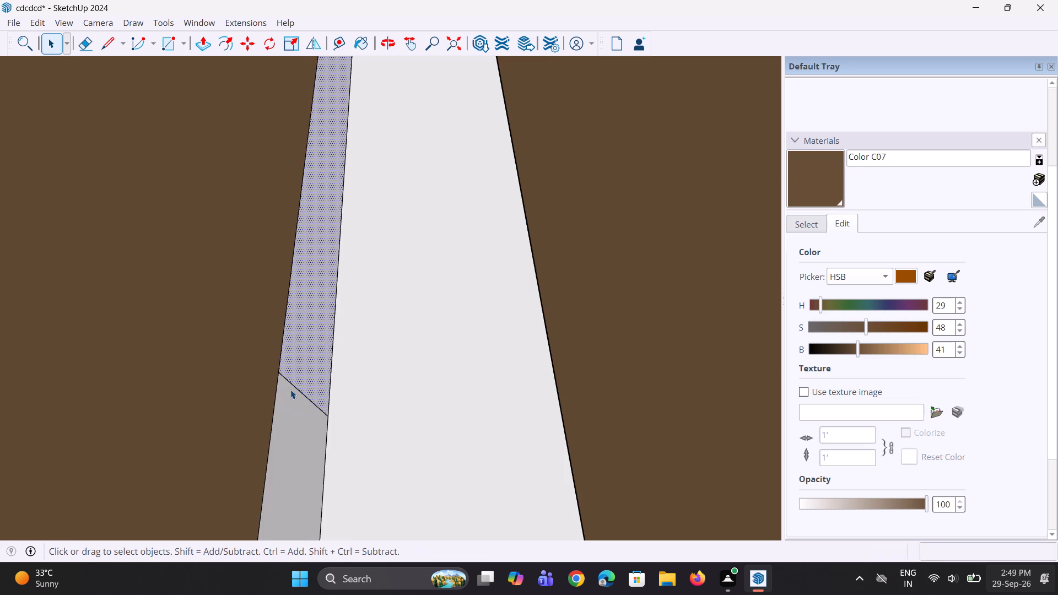
Erase the short slanted edge left between the upper and lower segments of the first groove's side face.
key(e)
scroll(293, 391, up, 3)
click(296, 386)
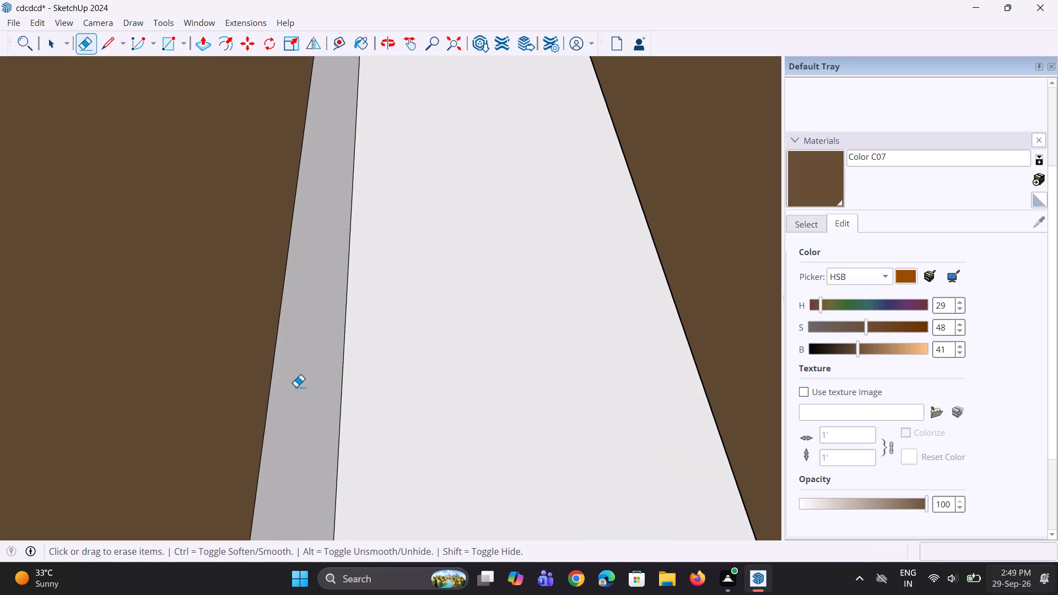
Push/Pull the first groove's side face above the projecting horizontal slab by 5/8" to match the groove width below.
scroll(303, 382, down, 20)
scroll(303, 382, down, 12)
scroll(345, 343, down, 1)
middle_drag(348, 356, 383, 437)
scroll(354, 349, down, 12)
middle_drag(352, 332, 385, 459)
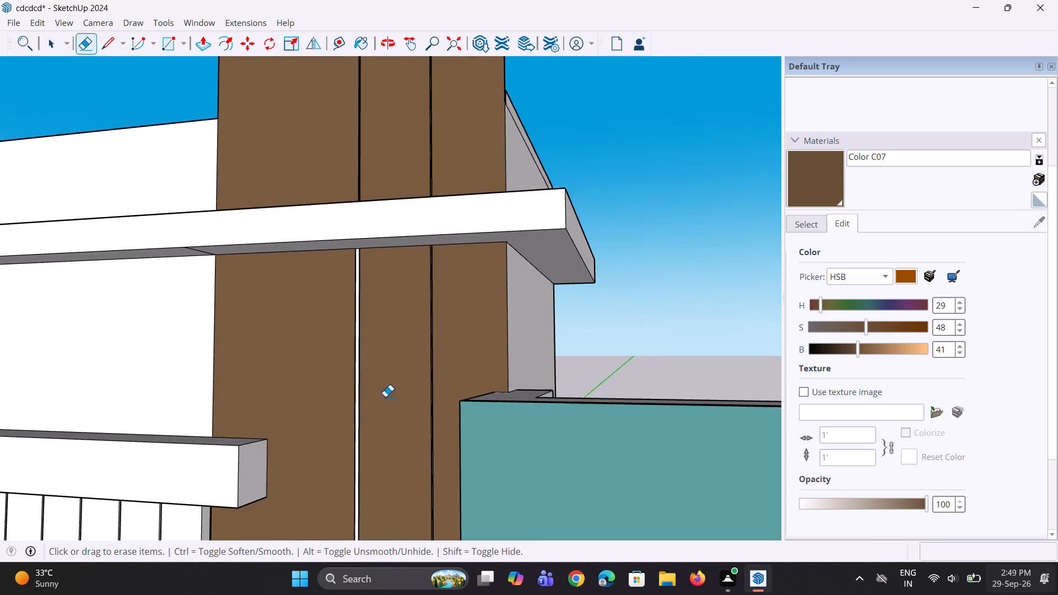
scroll(343, 217, up, 8)
middle_drag(367, 195, 409, 253)
scroll(390, 204, up, 7)
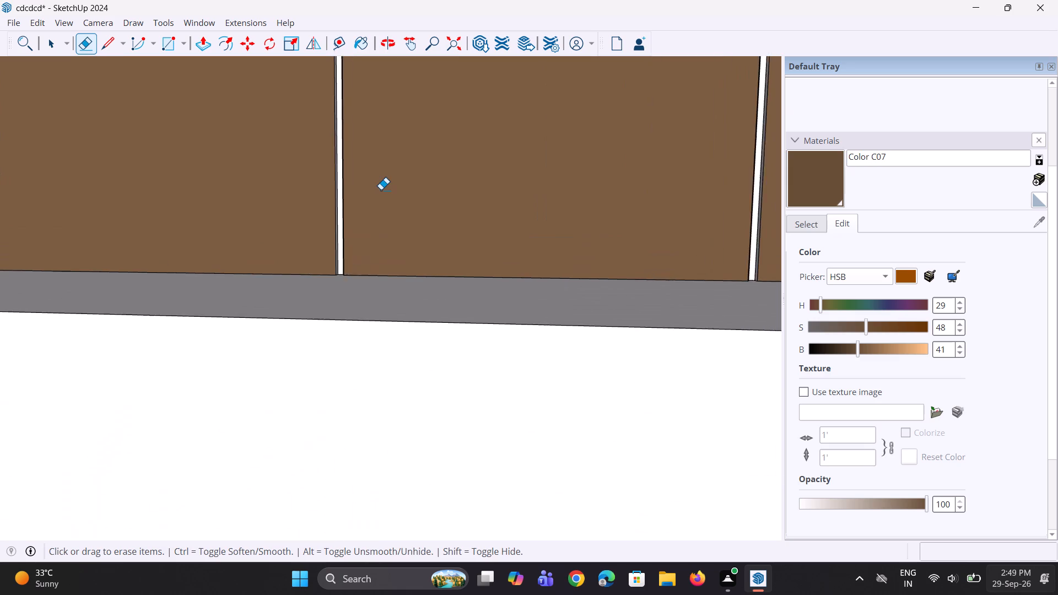
scroll(381, 190, up, 4)
key(space)
middle_drag(368, 237, 342, 252)
scroll(325, 248, up, 10)
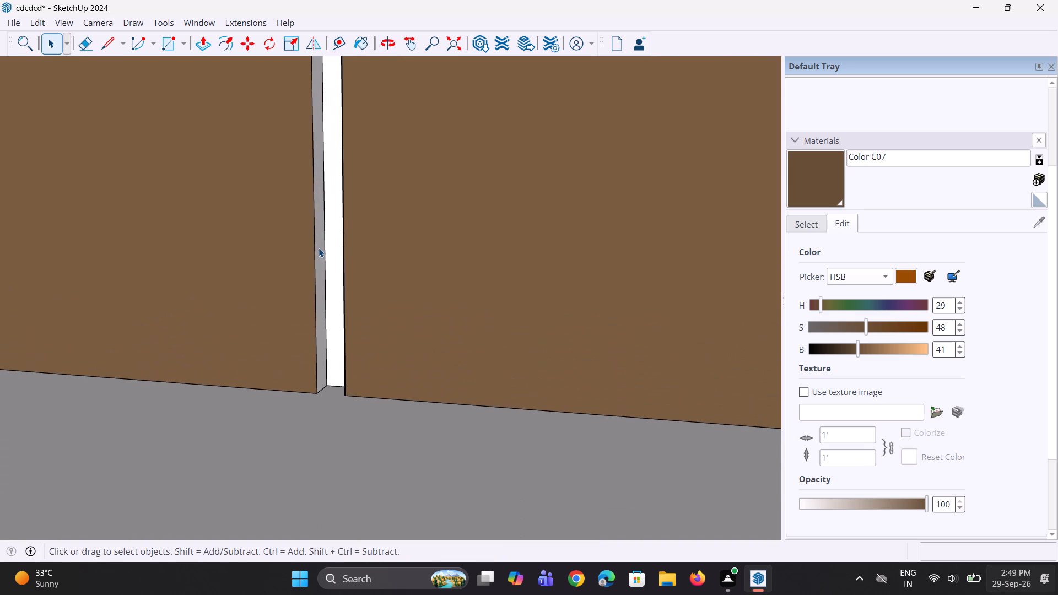
click(319, 248)
scroll(319, 252, up, 12)
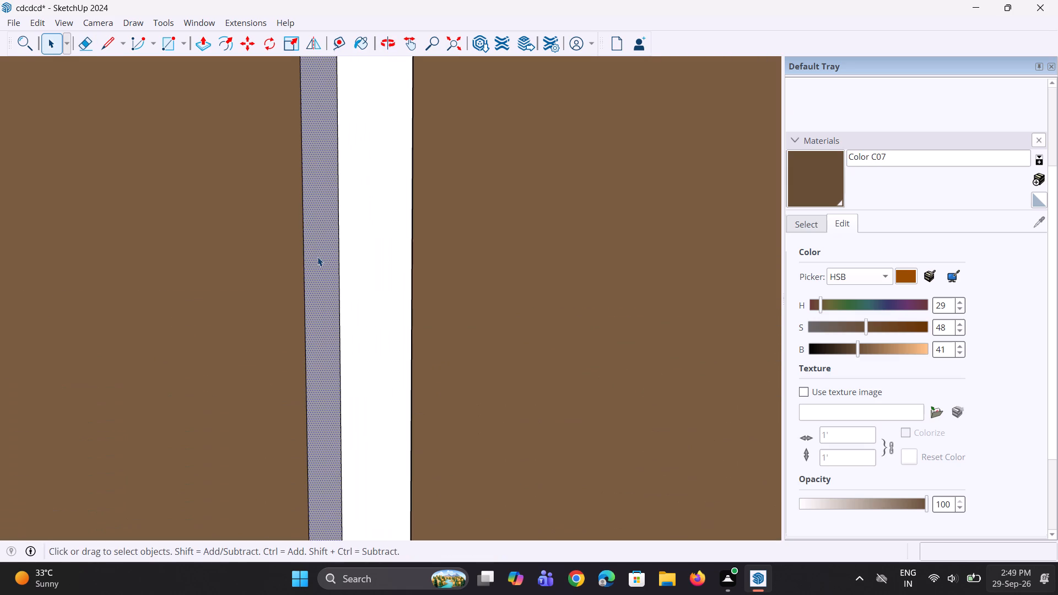
key(p)
click(317, 256)
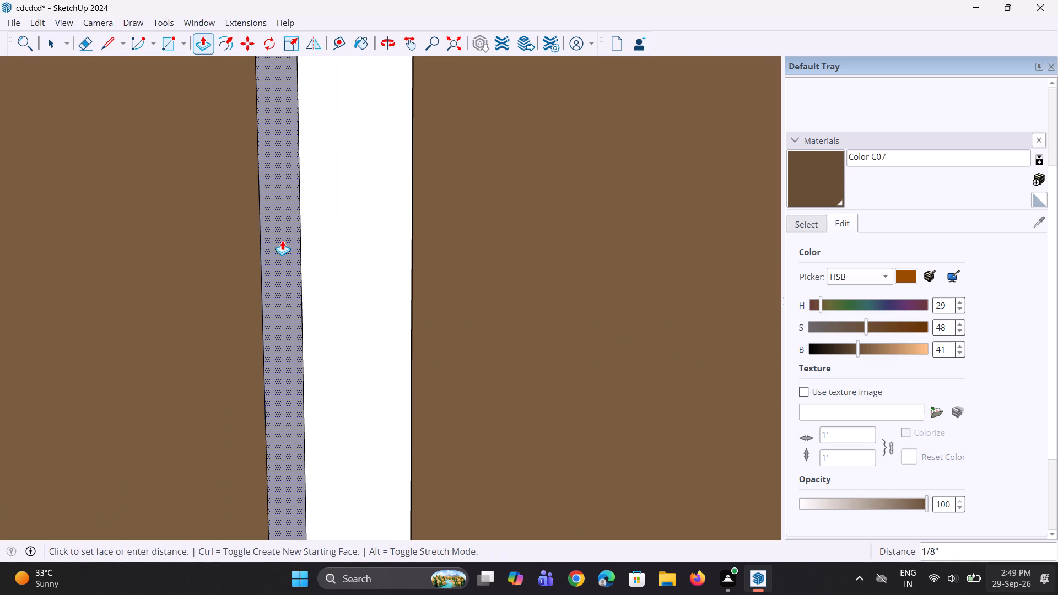
scroll(283, 215, down, 10)
scroll(256, 156, down, 7)
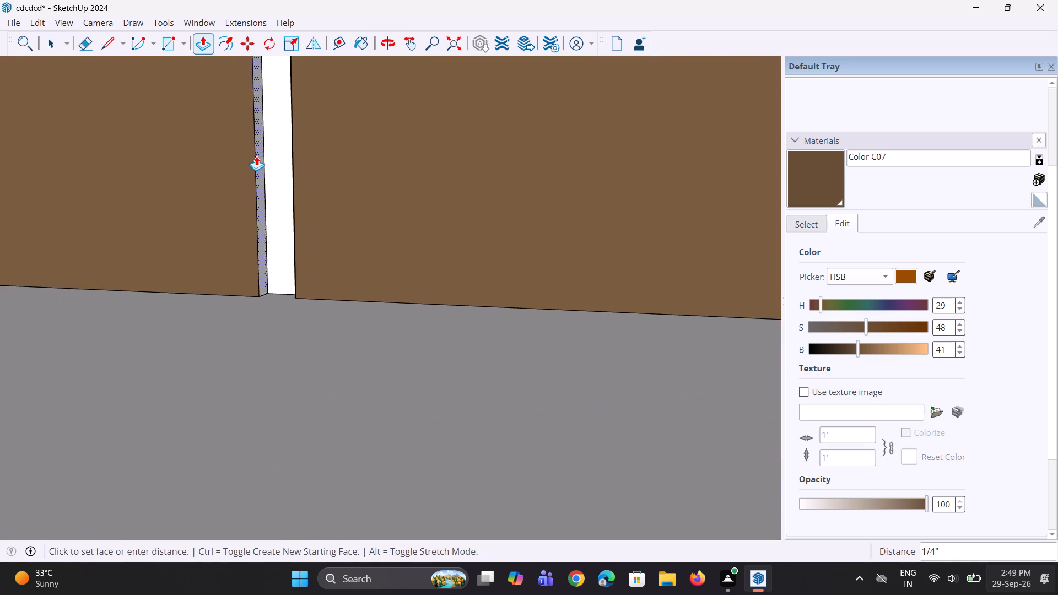
scroll(256, 156, down, 18)
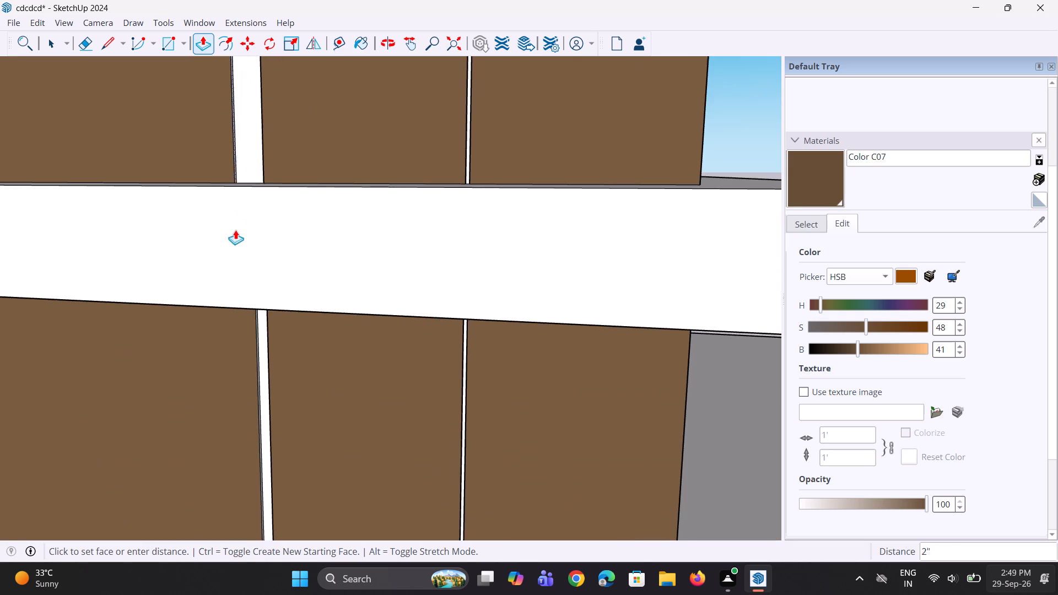
click(258, 329)
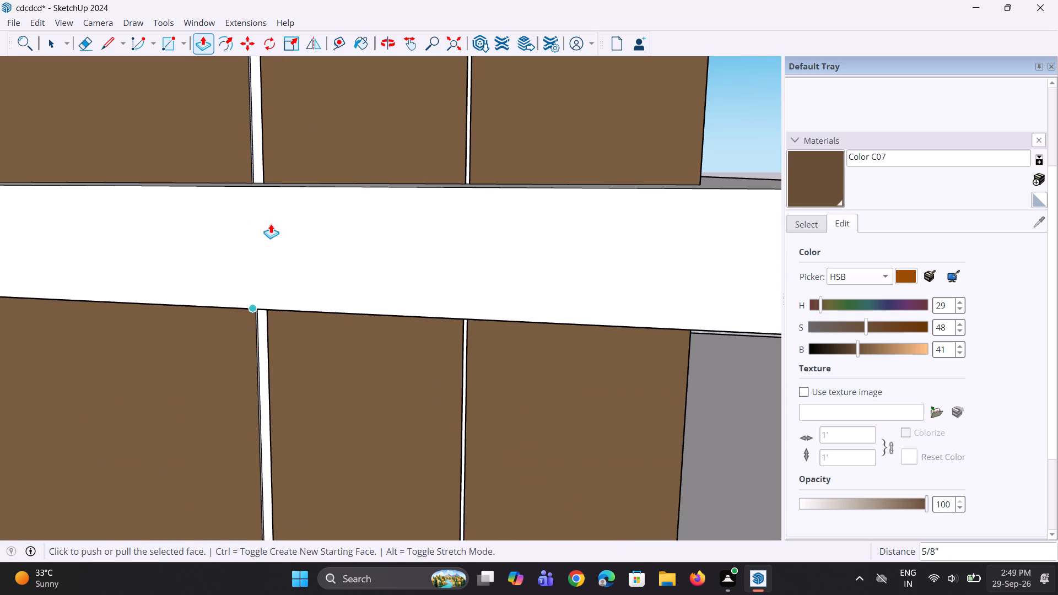
Erase the short edges crossing the back and side faces of the second groove above the horizontal slab.
scroll(269, 148, down, 10)
middle_drag(291, 226, 295, 304)
scroll(325, 263, down, 6)
middle_drag(333, 233, 347, 233)
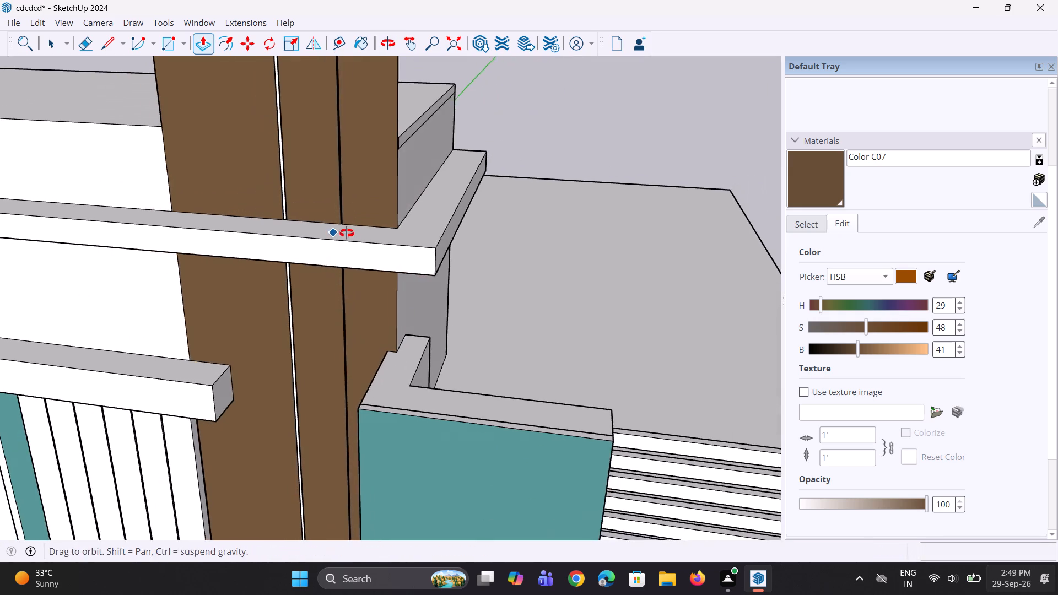
middle_drag(347, 233, 360, 235)
scroll(361, 236, up, 1)
scroll(359, 235, down, 5)
middle_drag(358, 208, 365, 175)
scroll(353, 133, up, 5)
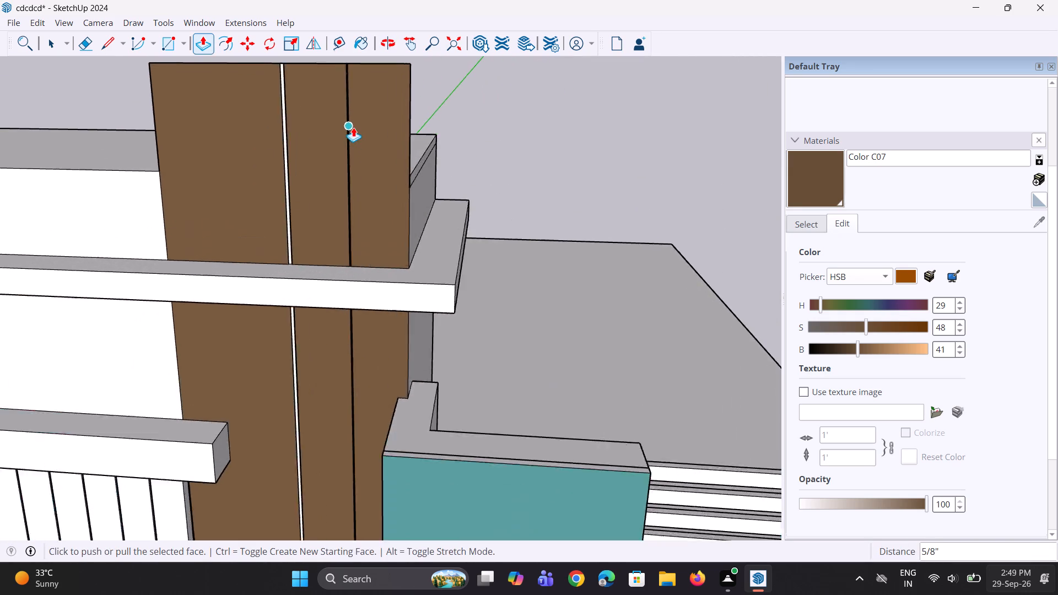
scroll(353, 127, up, 12)
scroll(359, 176, up, 1)
middle_click(359, 177)
scroll(328, 342, up, 2)
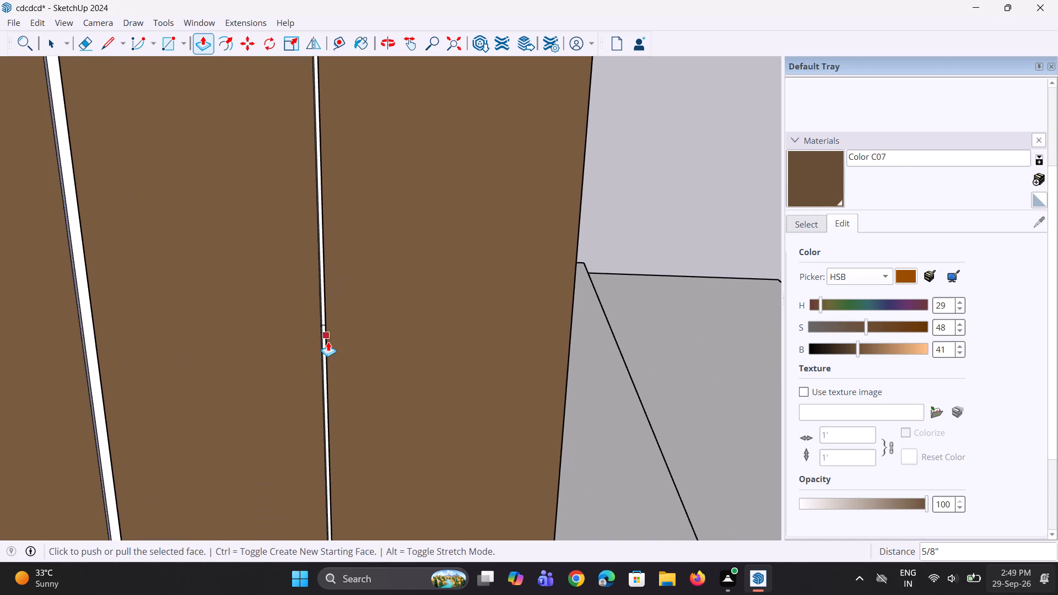
scroll(328, 342, up, 7)
key(space)
scroll(300, 325, up, 8)
key(e)
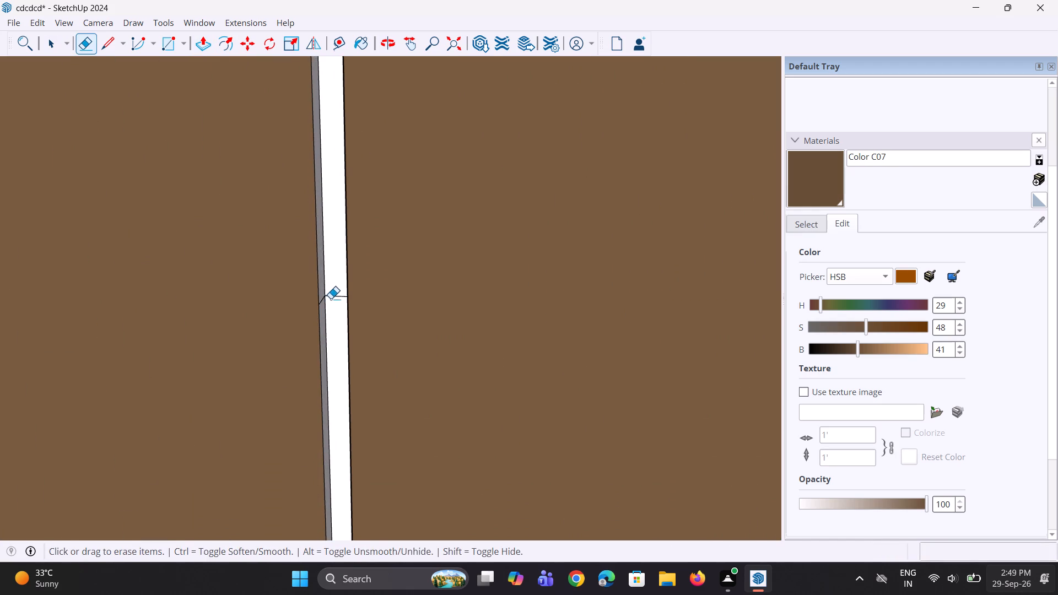
click(333, 299)
click(336, 297)
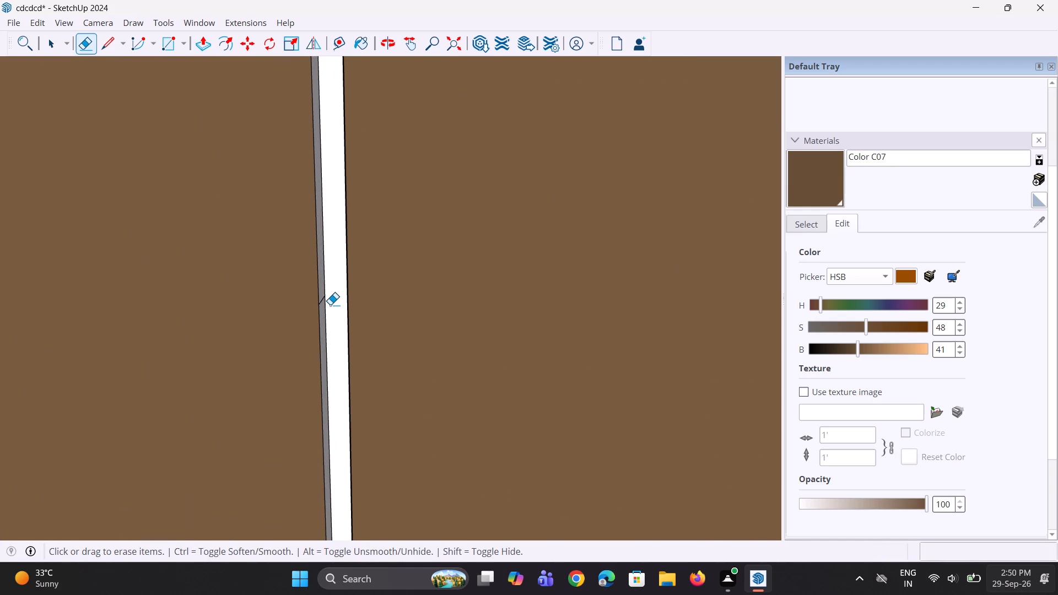
scroll(324, 300, up, 7)
click(320, 302)
scroll(336, 310, down, 5)
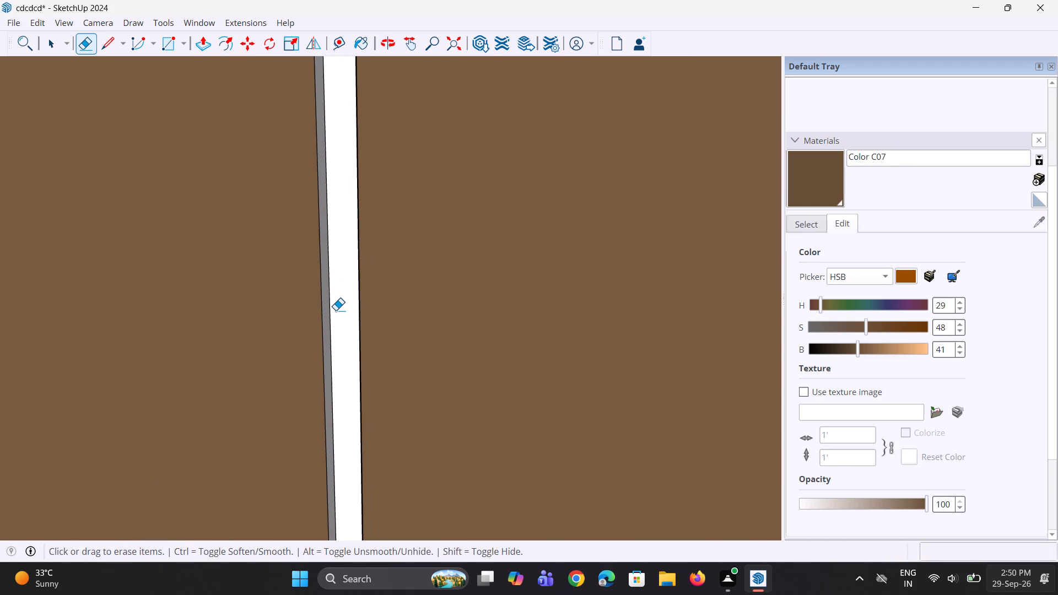
Push/Pull the second groove's narrow side face above the horizontal slab by 7/16" to widen the groove.
key(space)
scroll(325, 313, up, 7)
click(327, 313)
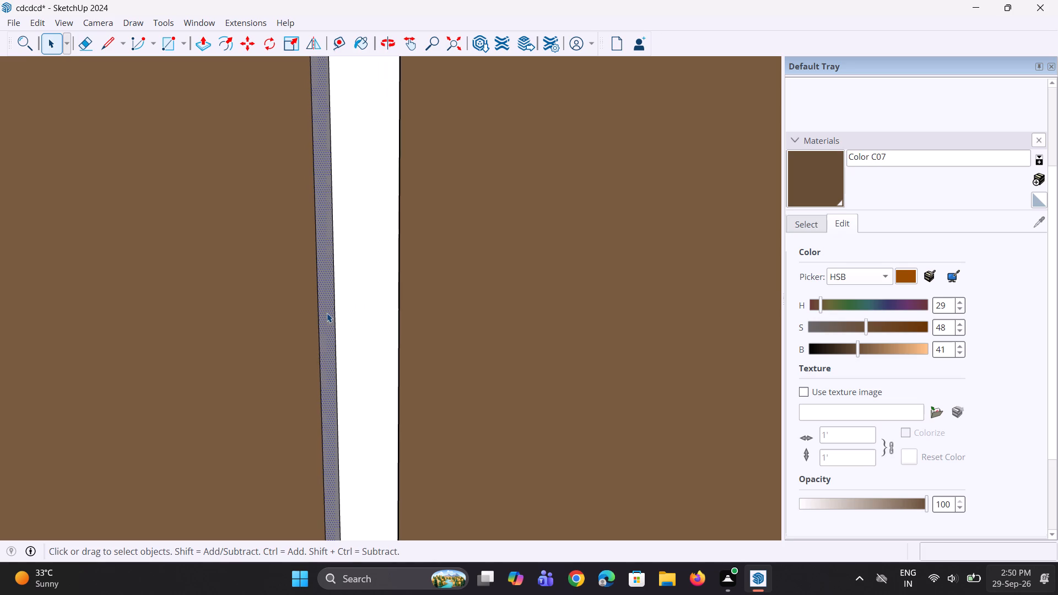
key(p)
click(327, 313)
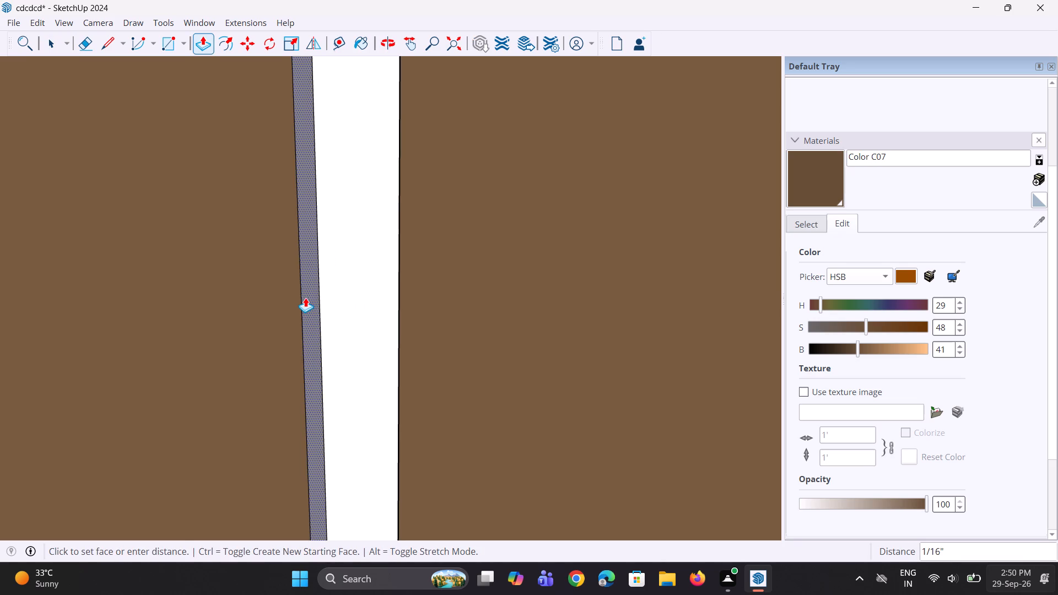
scroll(305, 297, down, 14)
scroll(310, 292, down, 9)
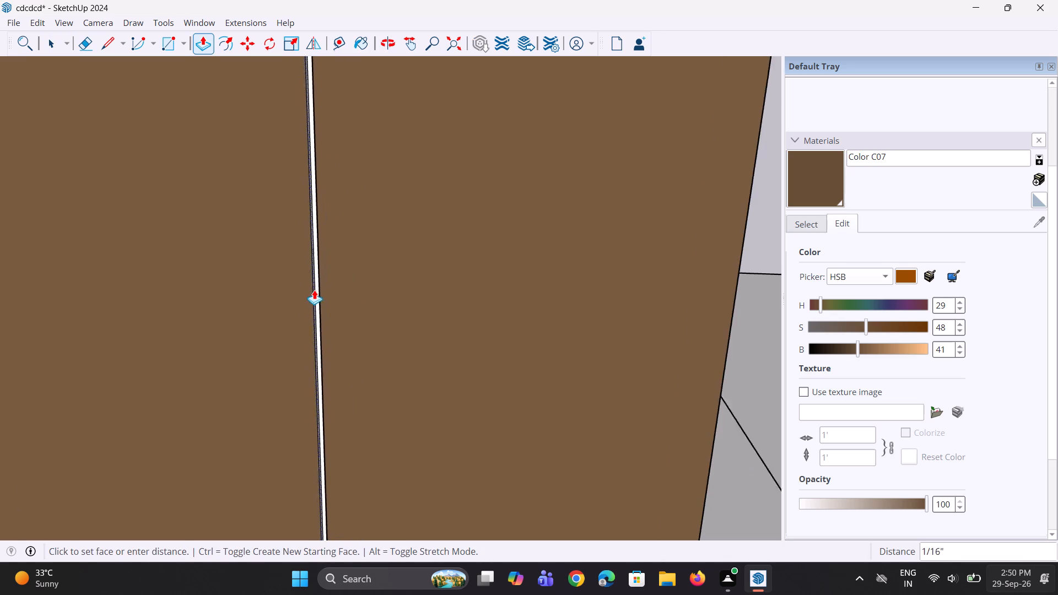
scroll(314, 290, down, 4)
scroll(317, 288, up, 1)
scroll(284, 268, down, 7)
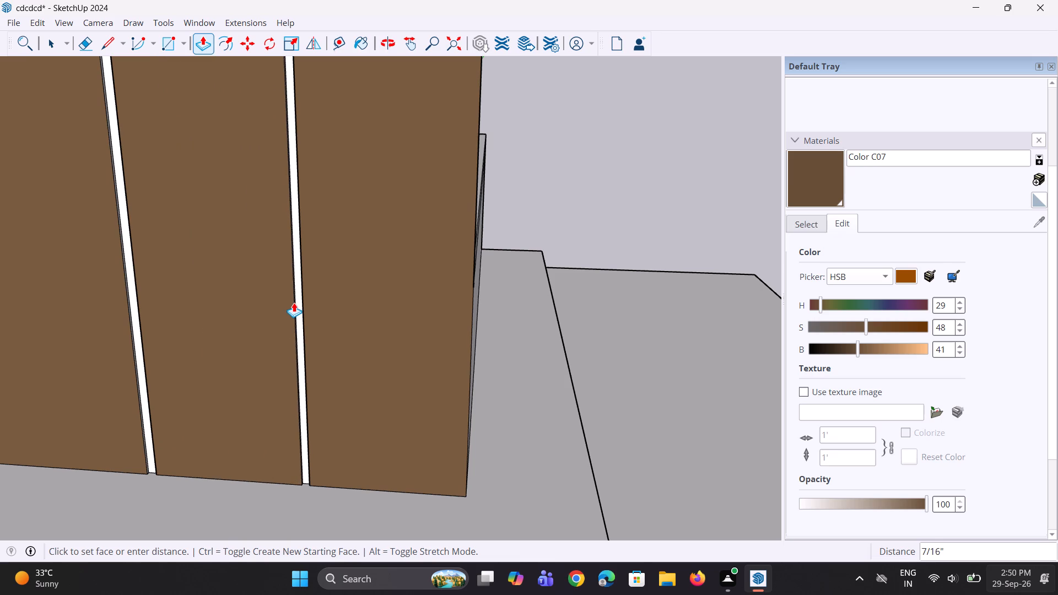
click(294, 302)
Push/Pull the second groove's side face just below the horizontal slab by 7/16" to match the groove above it.
scroll(279, 312, down, 6)
middle_drag(300, 310, 339, 296)
scroll(339, 286, down, 4)
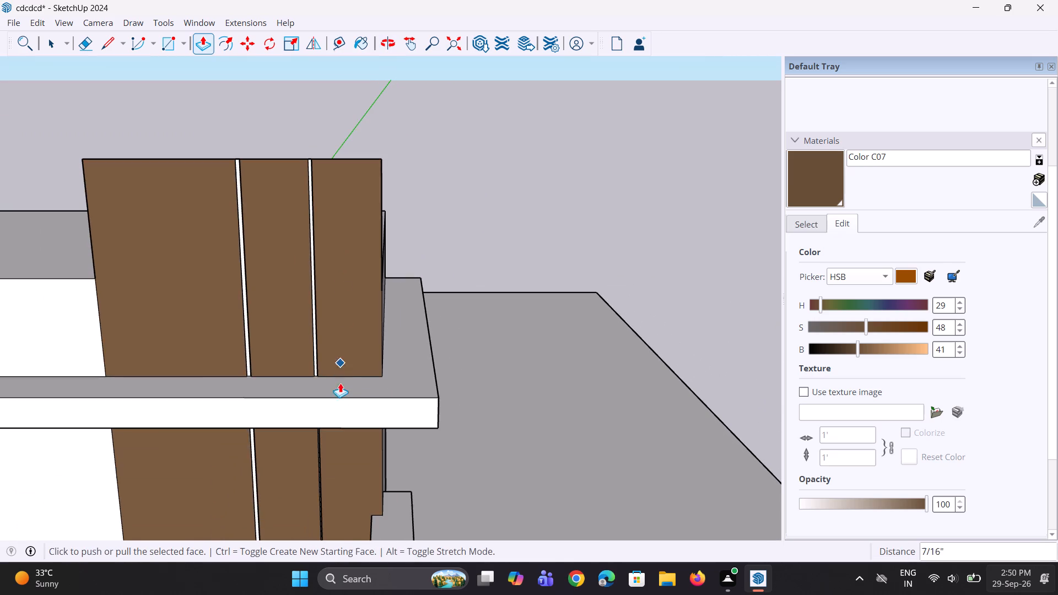
middle_drag(339, 391, 342, 326)
scroll(297, 441, up, 5)
middle_drag(331, 450, 312, 409)
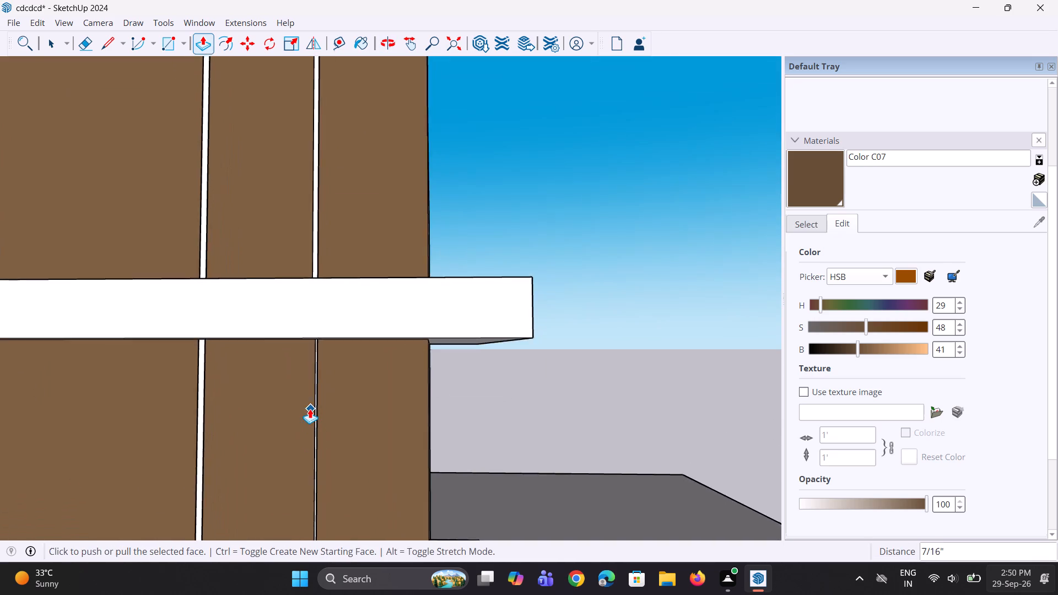
scroll(311, 407, up, 7)
key(space)
middle_drag(319, 414, 288, 419)
scroll(295, 398, up, 5)
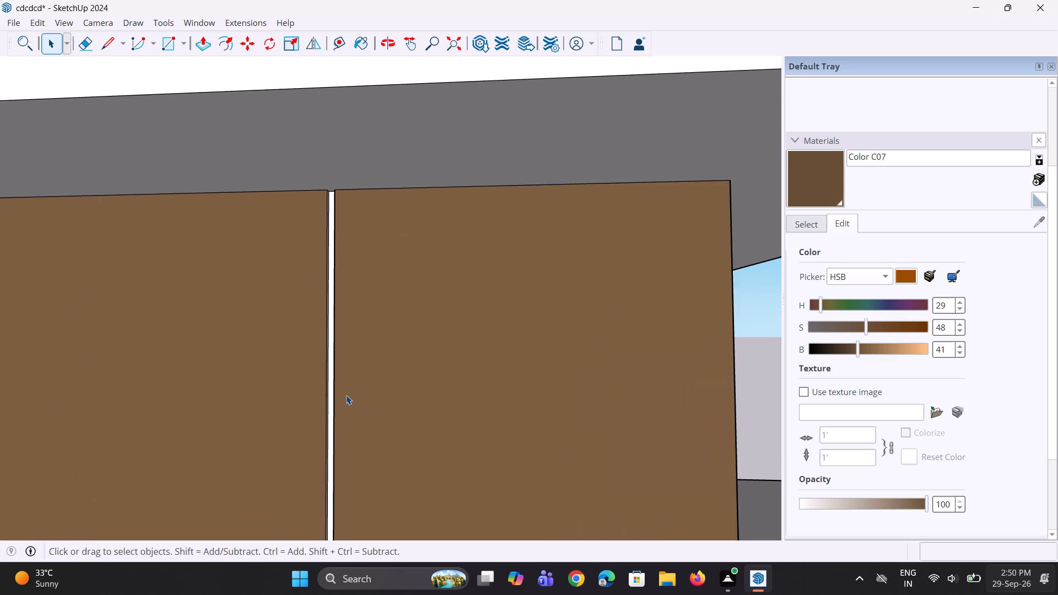
middle_drag(347, 397, 298, 412)
scroll(321, 409, up, 14)
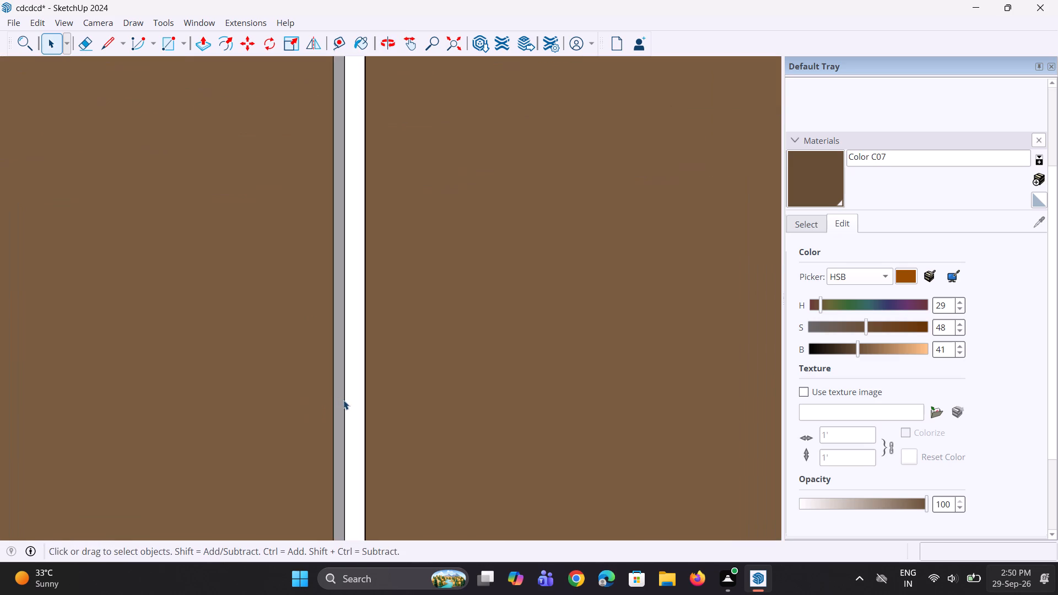
click(343, 400)
scroll(335, 411, up, 7)
click(339, 393)
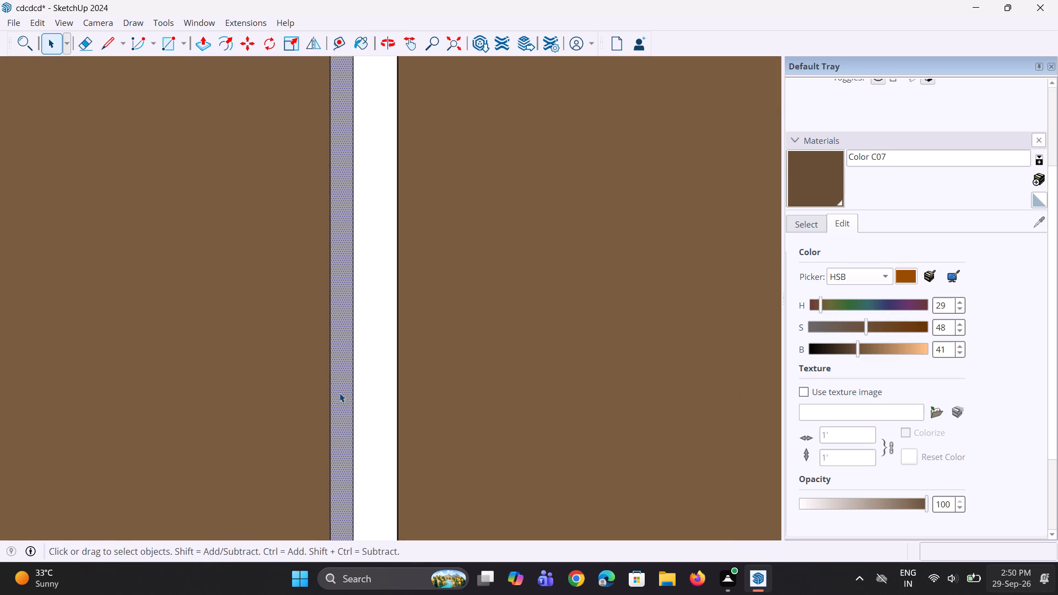
key(p)
click(346, 392)
scroll(323, 386, down, 17)
middle_drag(323, 386, 341, 471)
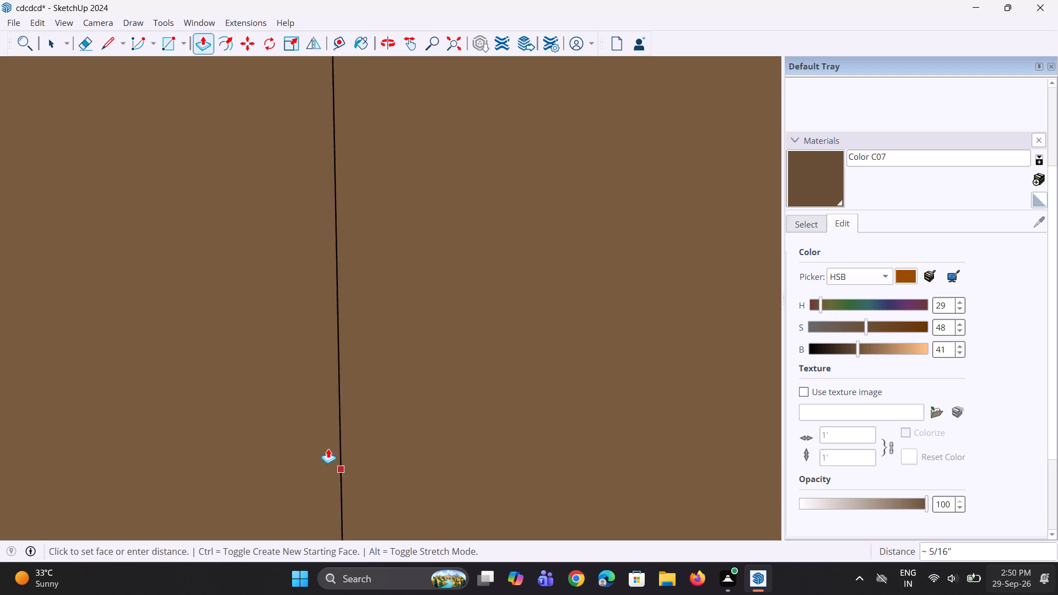
scroll(309, 420, down, 10)
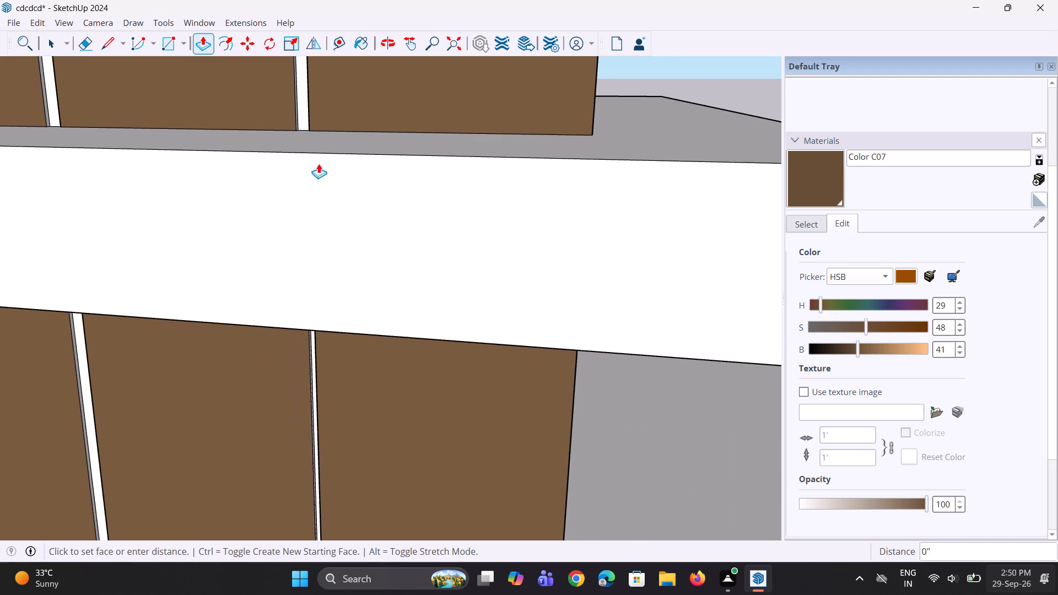
scroll(309, 136, up, 7)
click(294, 121)
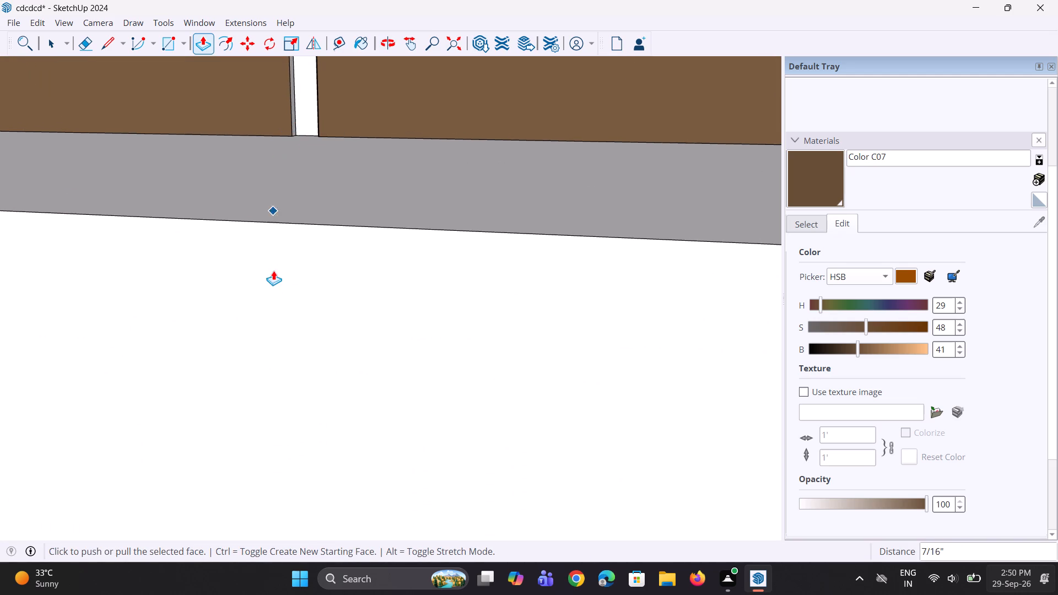
Push/Pull the second groove's side face beside the teal parapet panel by 7/16", flush with the widened segment above.
scroll(273, 279, down, 20)
scroll(304, 394, down, 4)
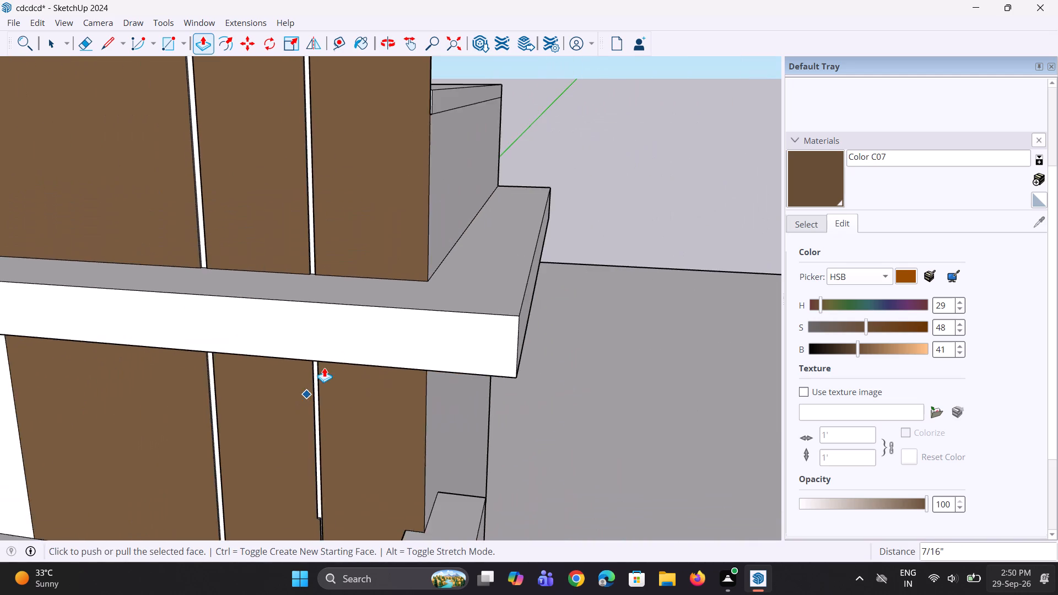
scroll(324, 367, down, 11)
scroll(322, 489, down, 1)
scroll(325, 356, down, 4)
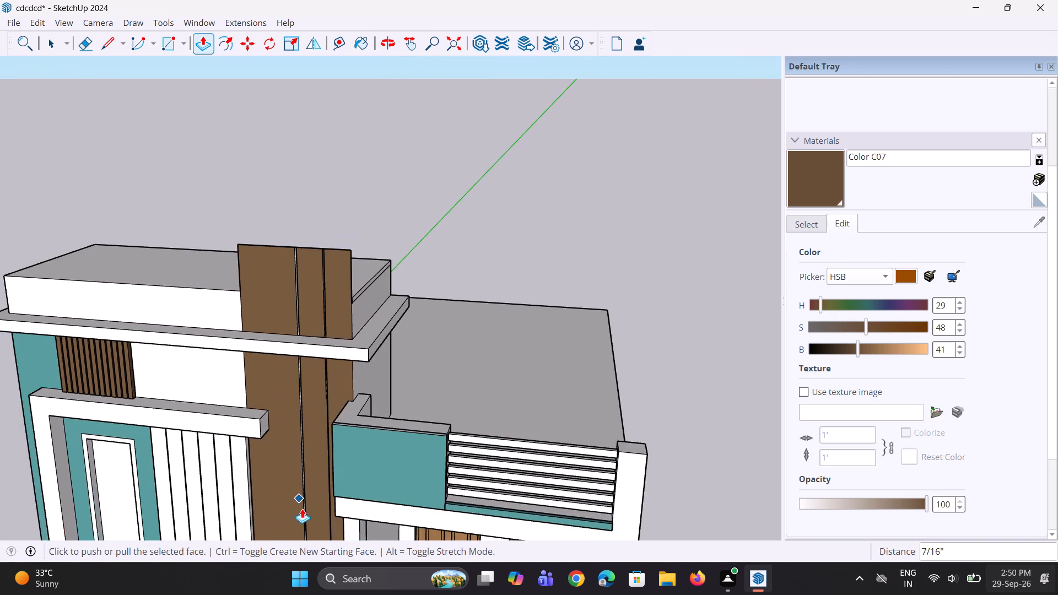
middle_drag(302, 509, 357, 425)
scroll(340, 392, up, 18)
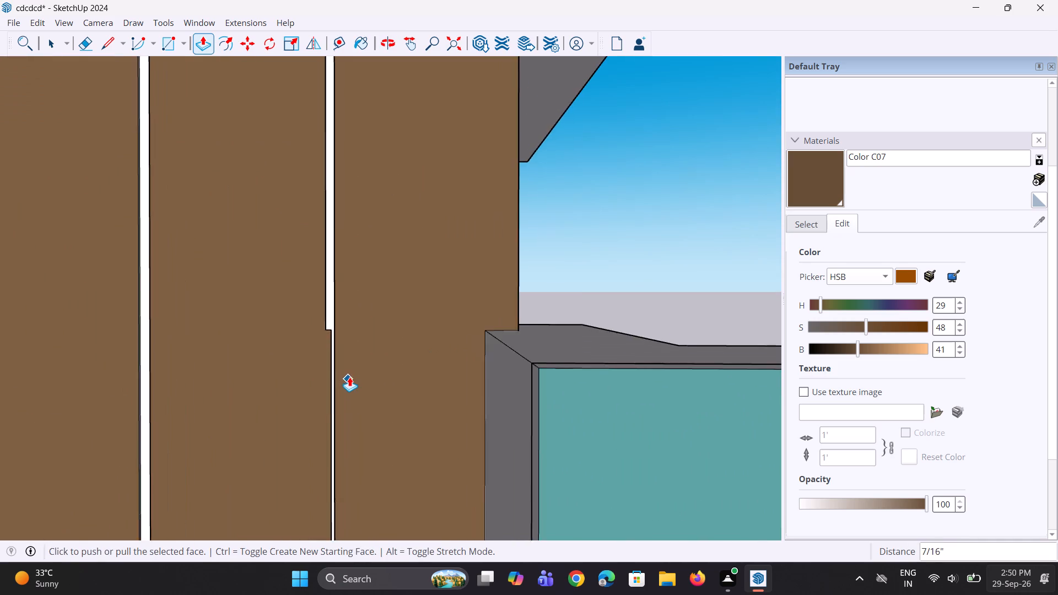
scroll(349, 377, up, 5)
middle_drag(326, 377, 269, 397)
scroll(283, 388, up, 4)
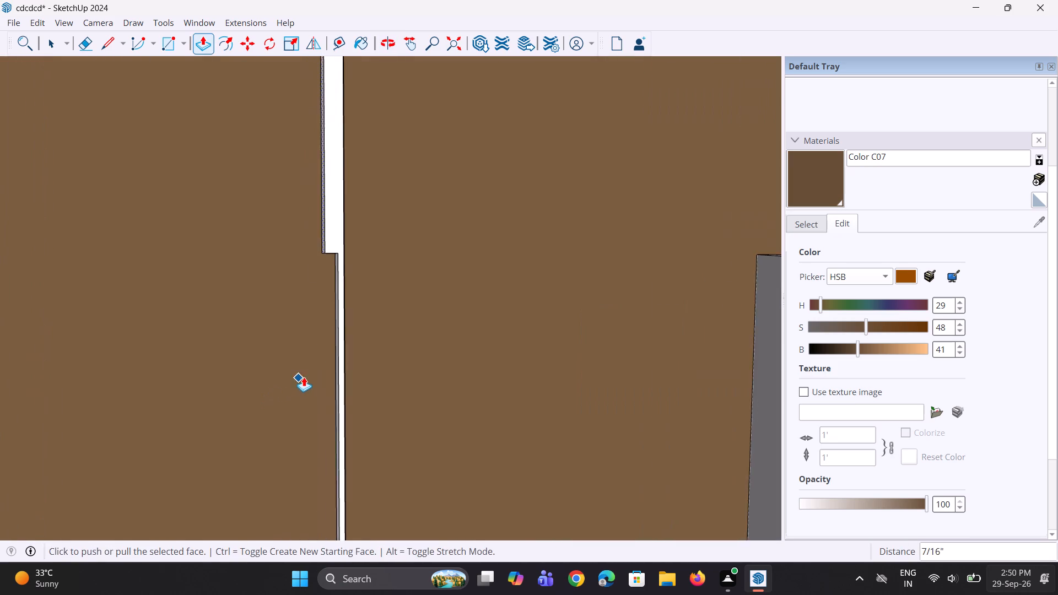
scroll(304, 377, up, 8)
key(space)
scroll(394, 389, up, 1)
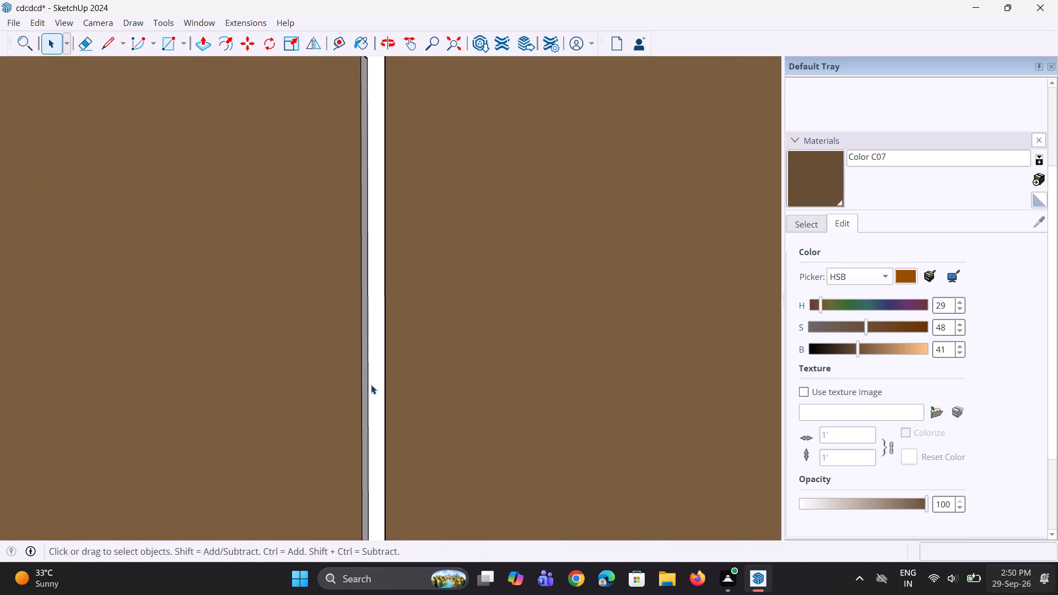
click(366, 378)
scroll(364, 380, up, 4)
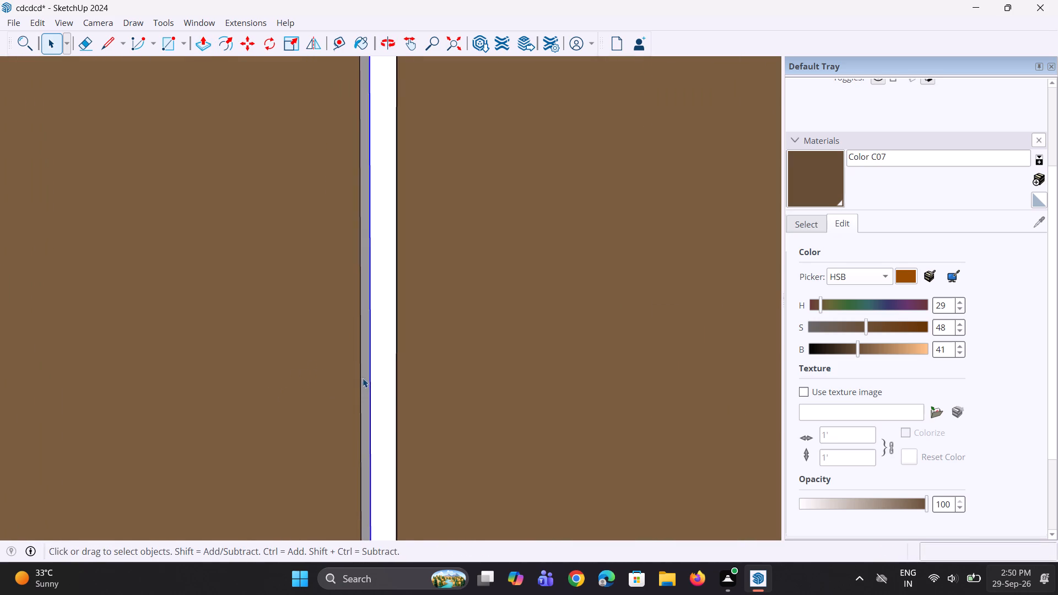
scroll(363, 378, up, 4)
click(366, 384)
scroll(367, 384, up, 4)
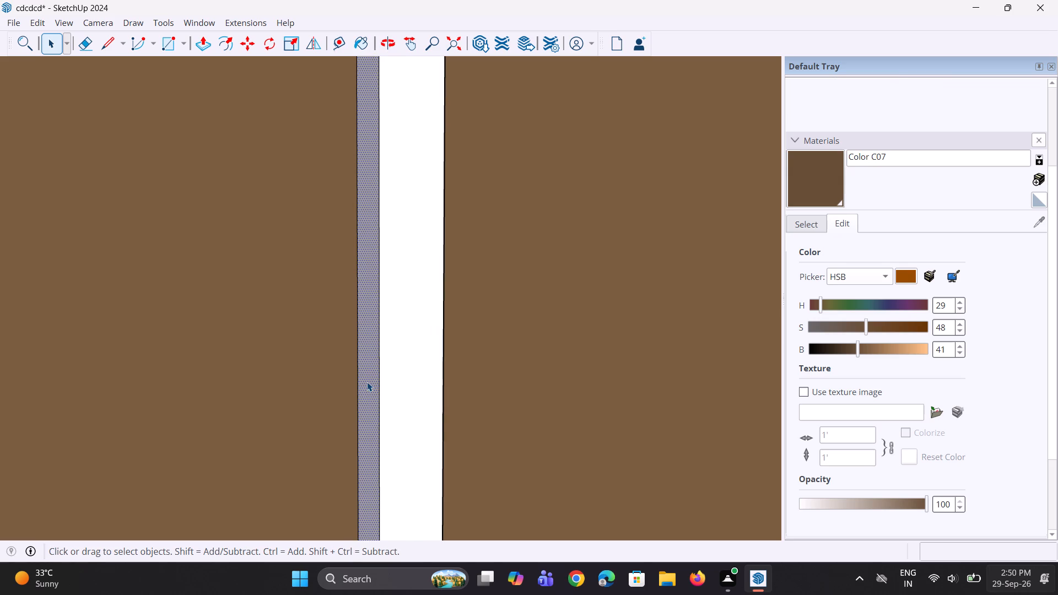
key(p)
click(367, 382)
scroll(319, 381, down, 5)
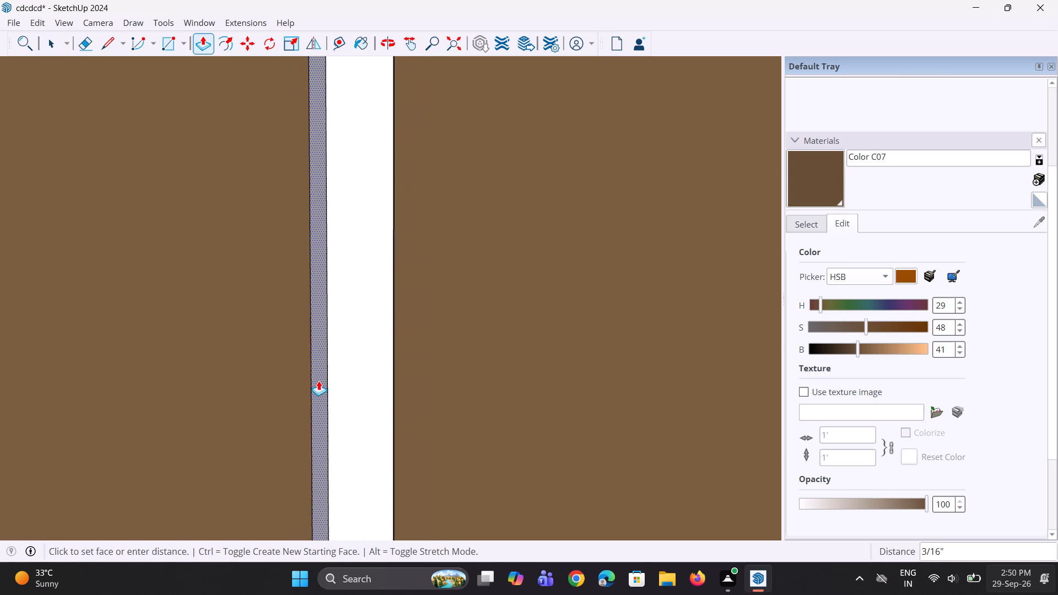
scroll(319, 381, down, 12)
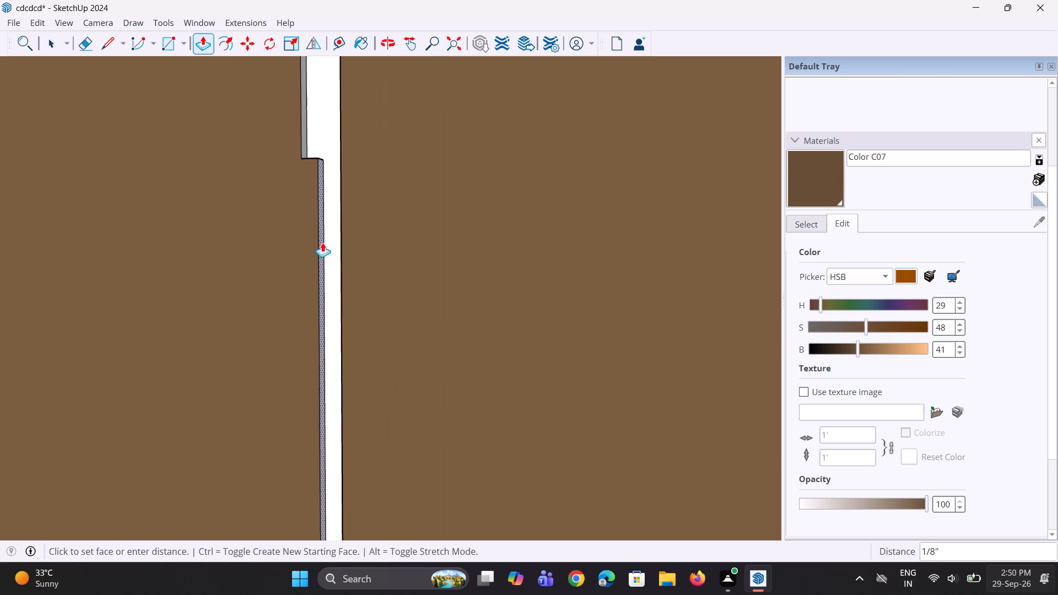
click(300, 137)
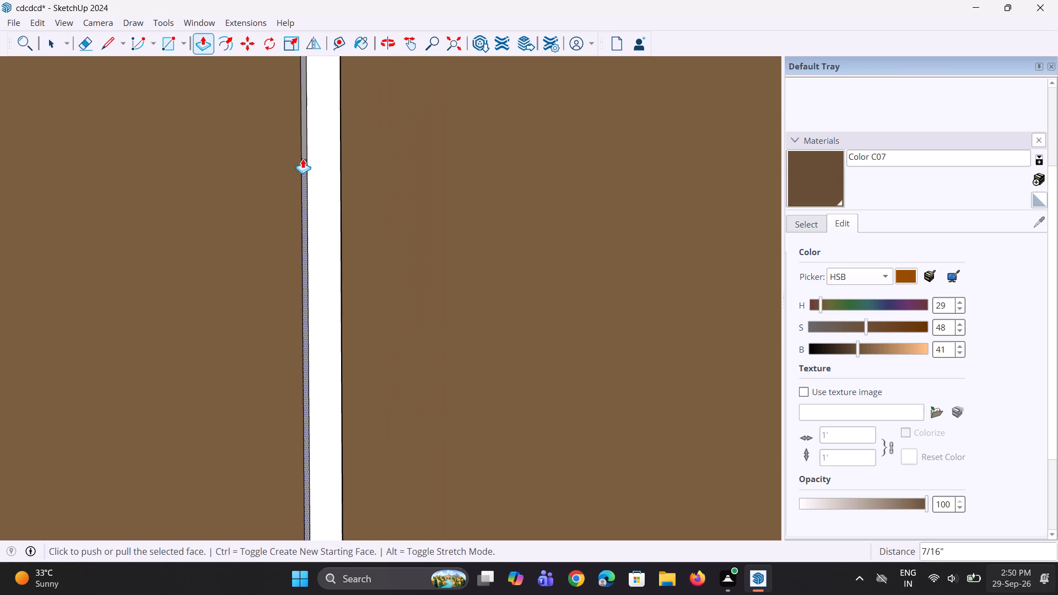
Erase the short edge crossing the second groove's side face near the top of the teal parapet panel.
scroll(308, 139, up, 14)
key(e)
scroll(311, 181, up, 7)
click(287, 255)
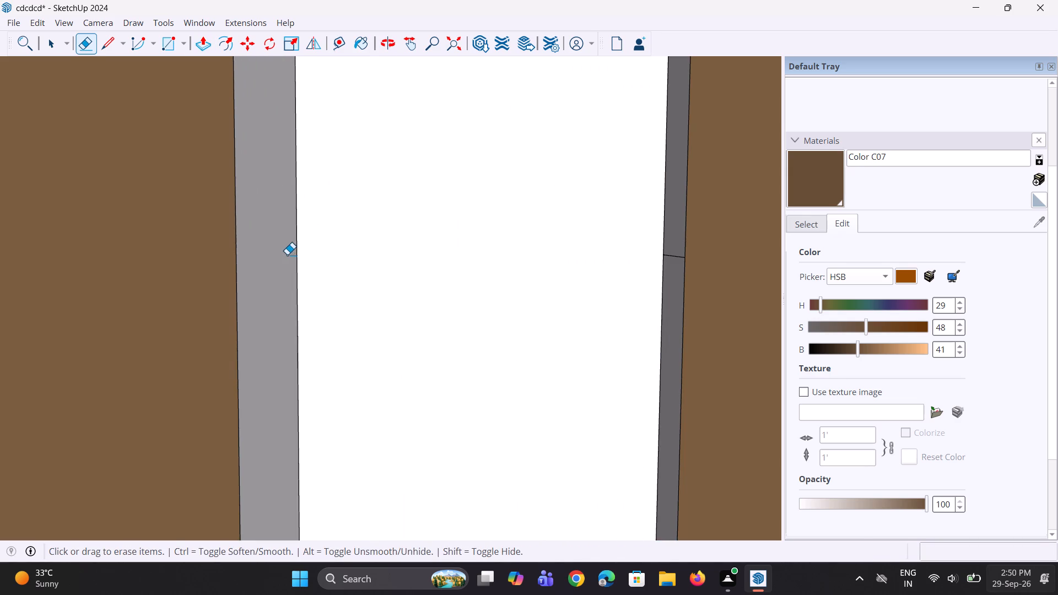
Push/Pull the second groove's narrow side face below the teal panel's lower edge by 7/16" to align with the segment above.
scroll(288, 248, down, 15)
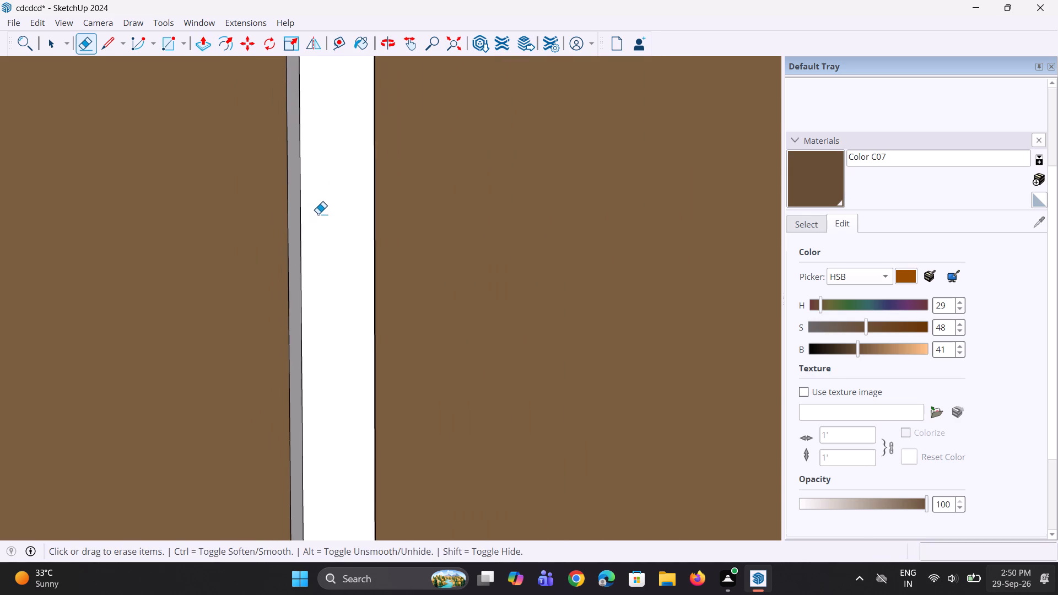
scroll(318, 214, down, 11)
scroll(322, 208, down, 10)
middle_drag(322, 207, 336, 205)
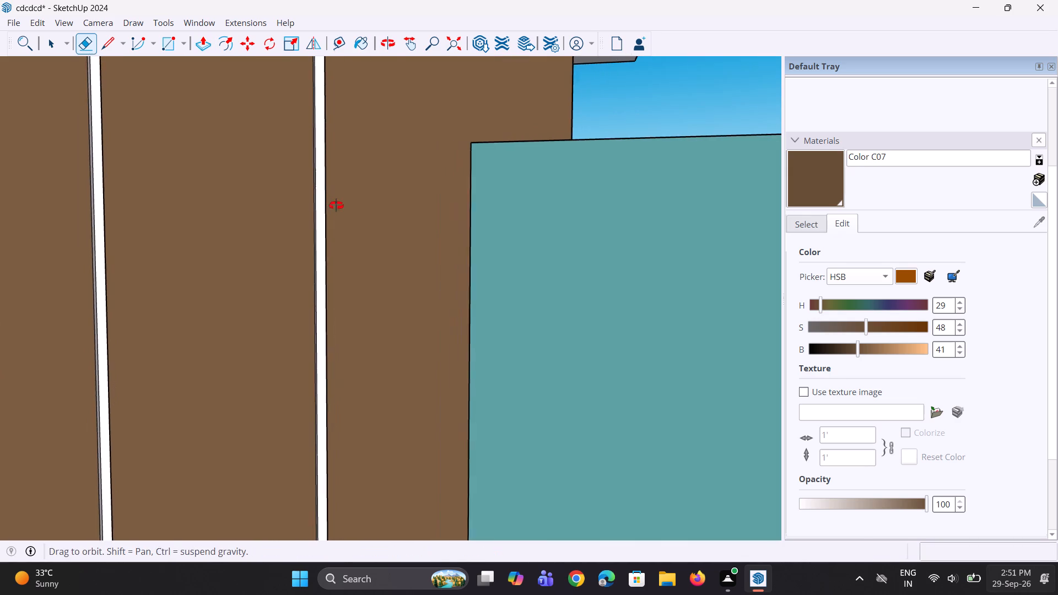
middle_drag(336, 205, 337, 205)
scroll(341, 199, down, 13)
scroll(333, 301, down, 2)
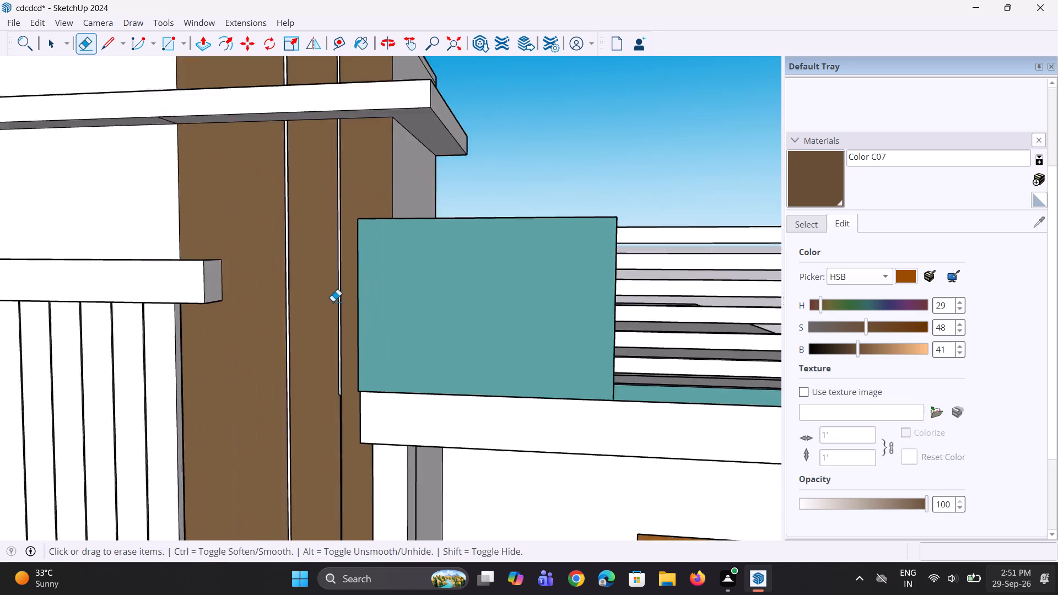
scroll(333, 301, down, 6)
scroll(330, 442, up, 13)
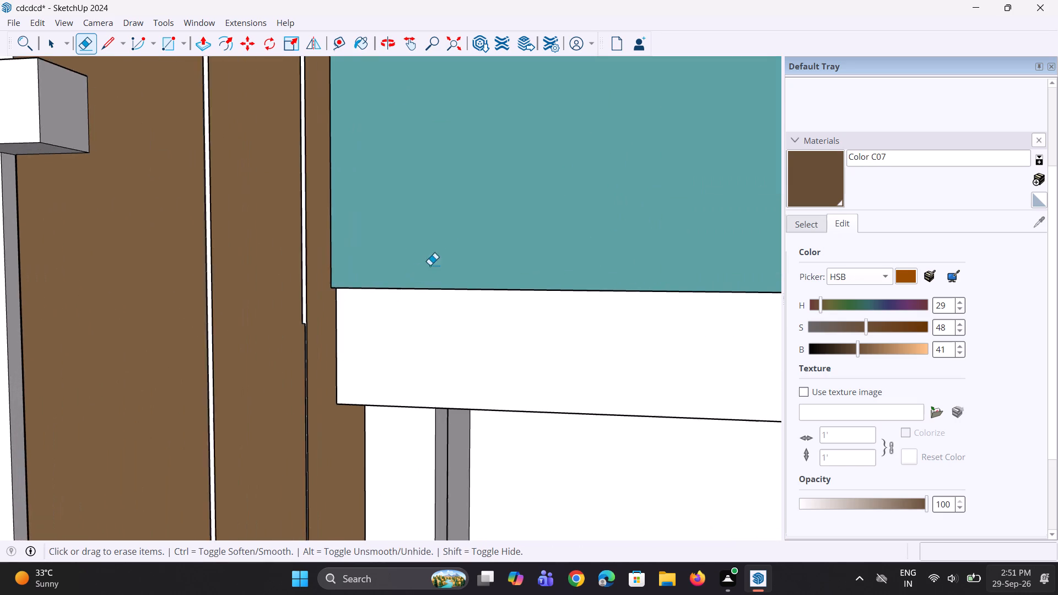
scroll(465, 231, up, 4)
scroll(6, 95, up, 3)
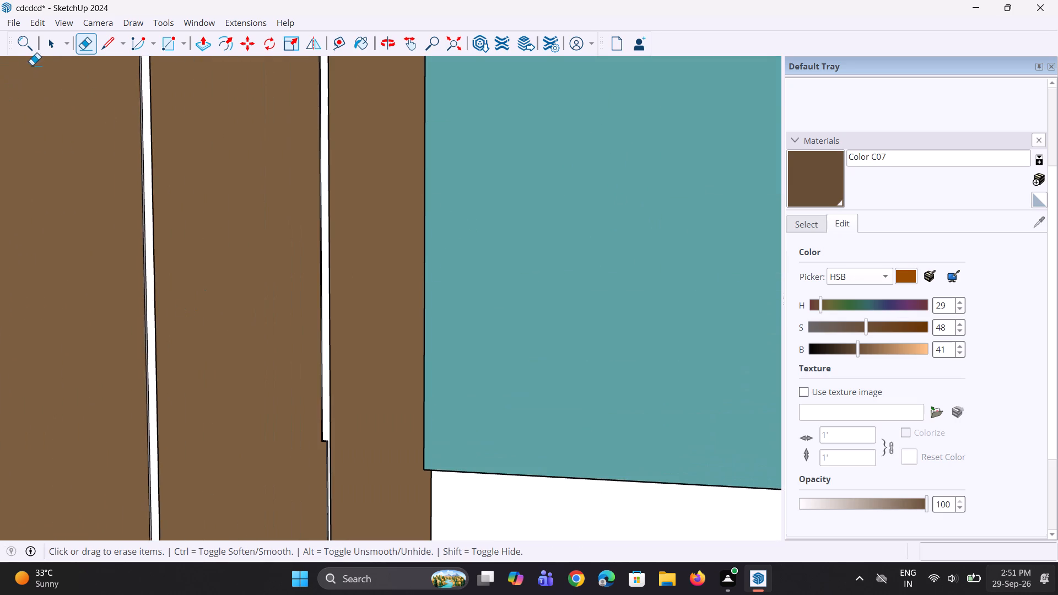
scroll(273, 470, up, 5)
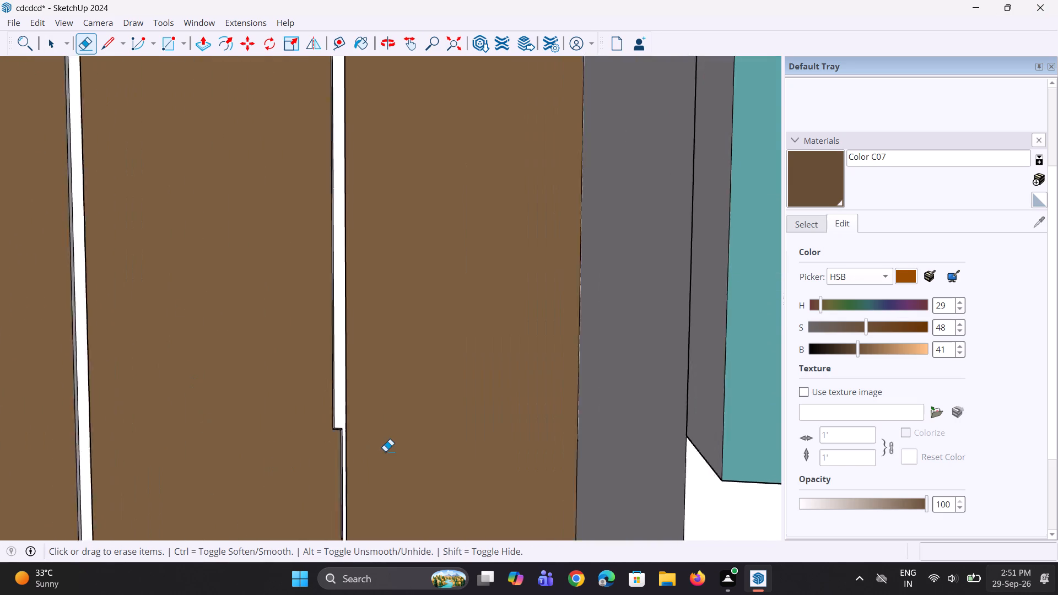
scroll(385, 451, up, 9)
scroll(332, 452, up, 8)
key(space)
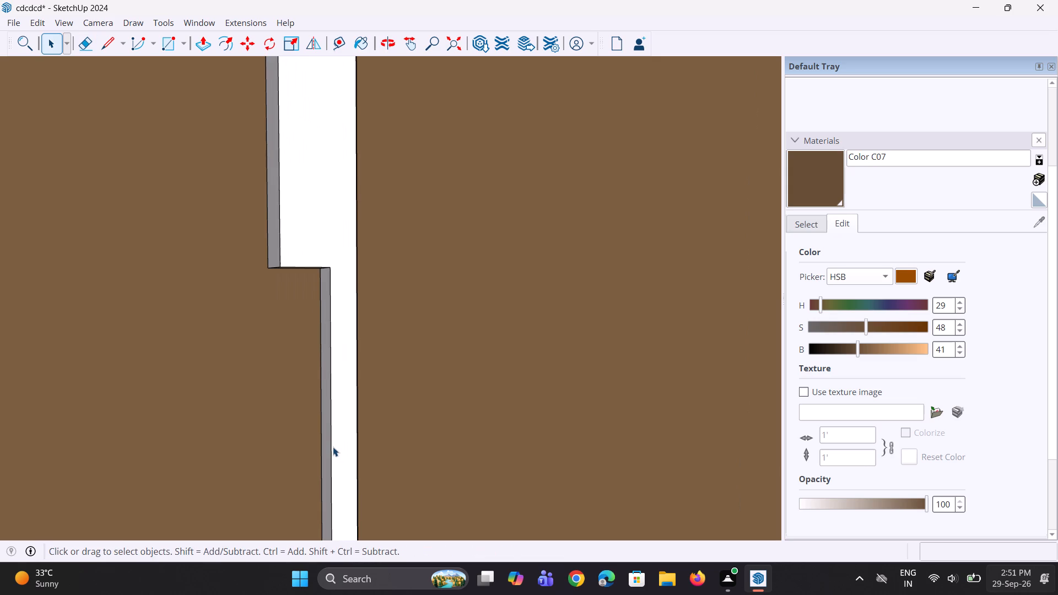
click(326, 438)
scroll(326, 437, up, 7)
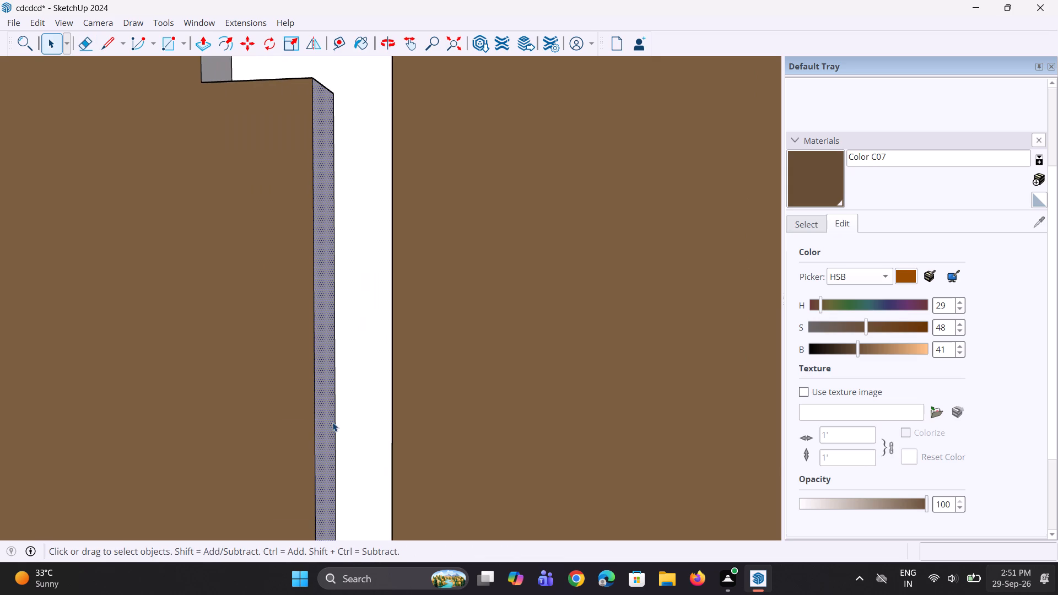
key(p)
click(332, 422)
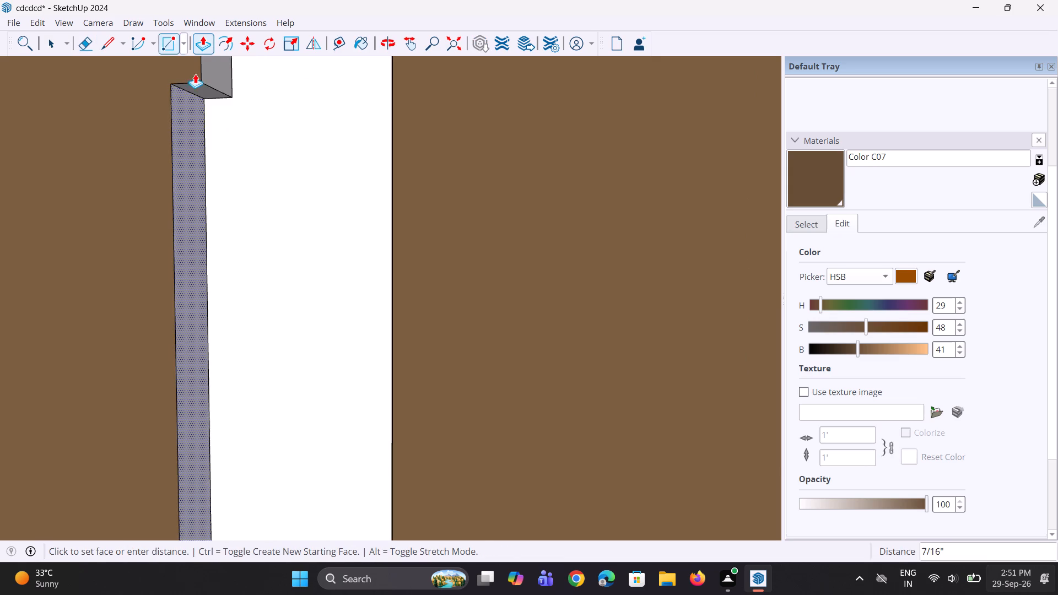
click(199, 76)
Erase the short edge between the two aligned side-face segments near the teal panel's lower edge.
scroll(217, 198, down, 4)
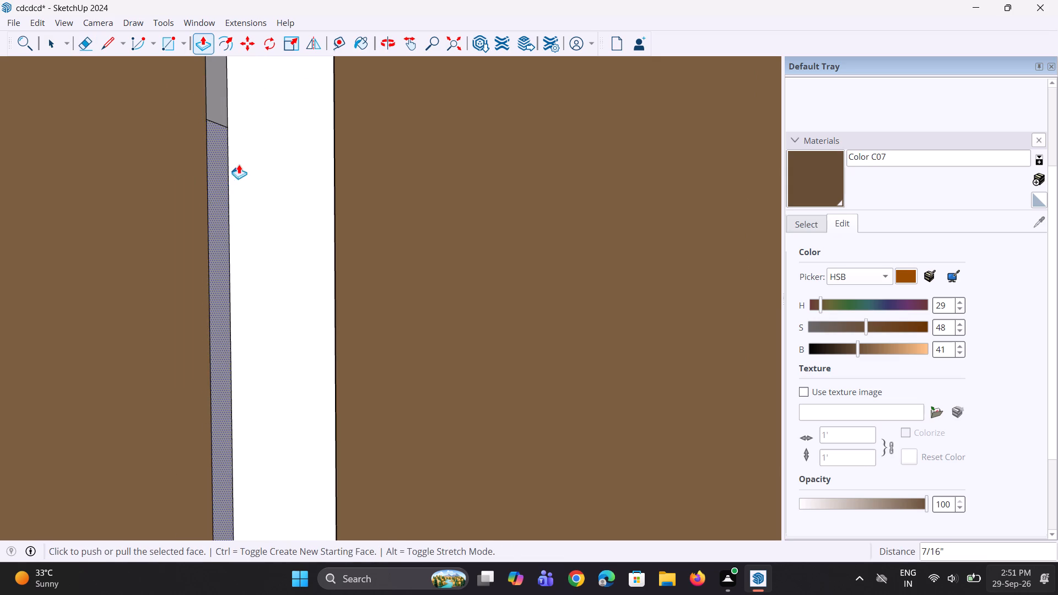
scroll(239, 140, up, 5)
key(e)
click(213, 119)
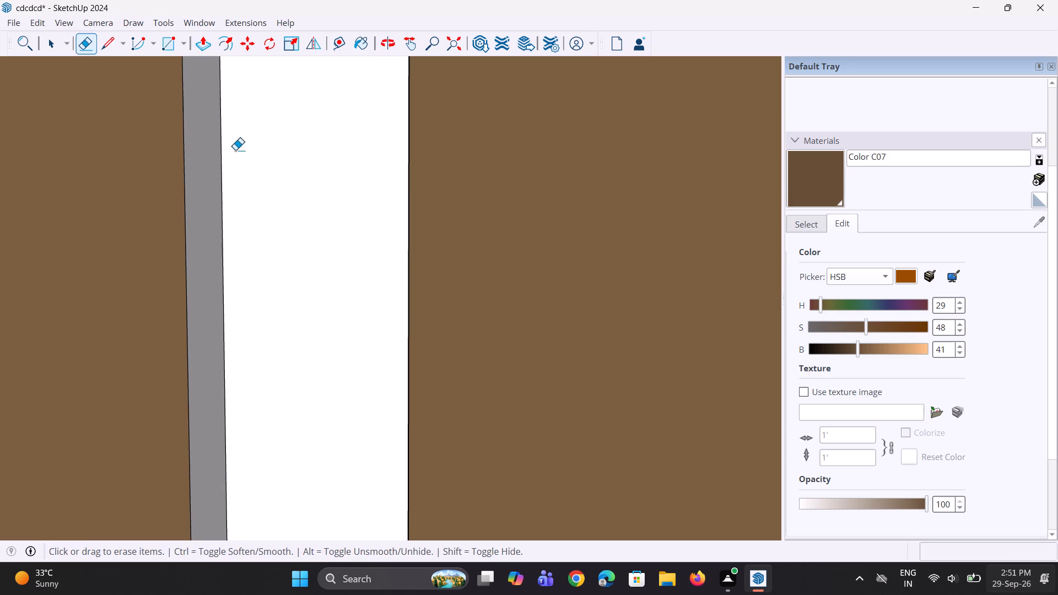
Push/Pull the next narrow side-face segment further down the second groove by 7/16", flush with the segment above.
scroll(252, 167, down, 20)
scroll(252, 167, down, 2)
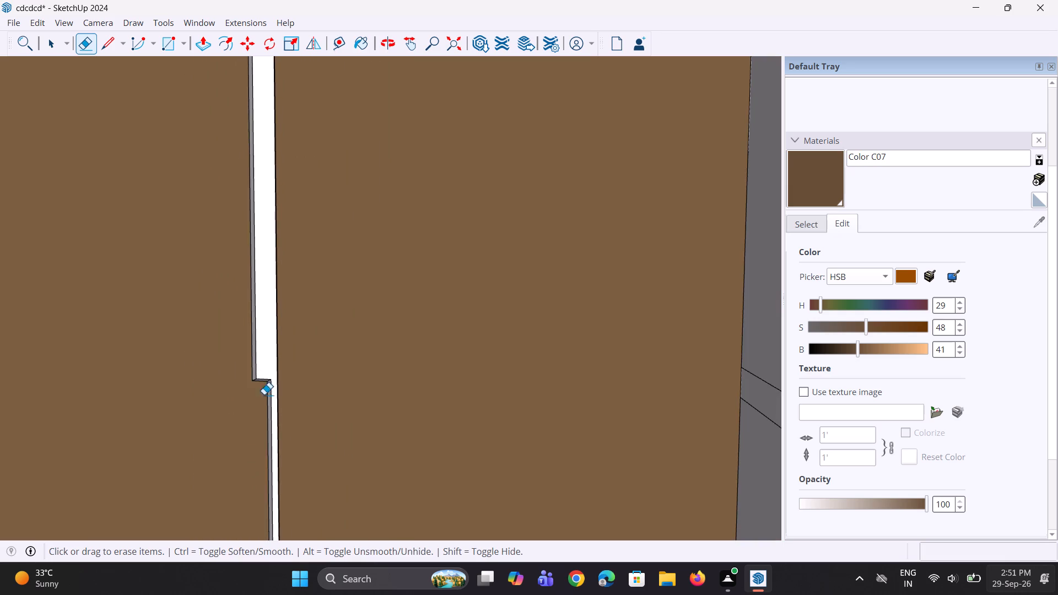
scroll(293, 451, up, 8)
key(space)
key(space)
click(252, 395)
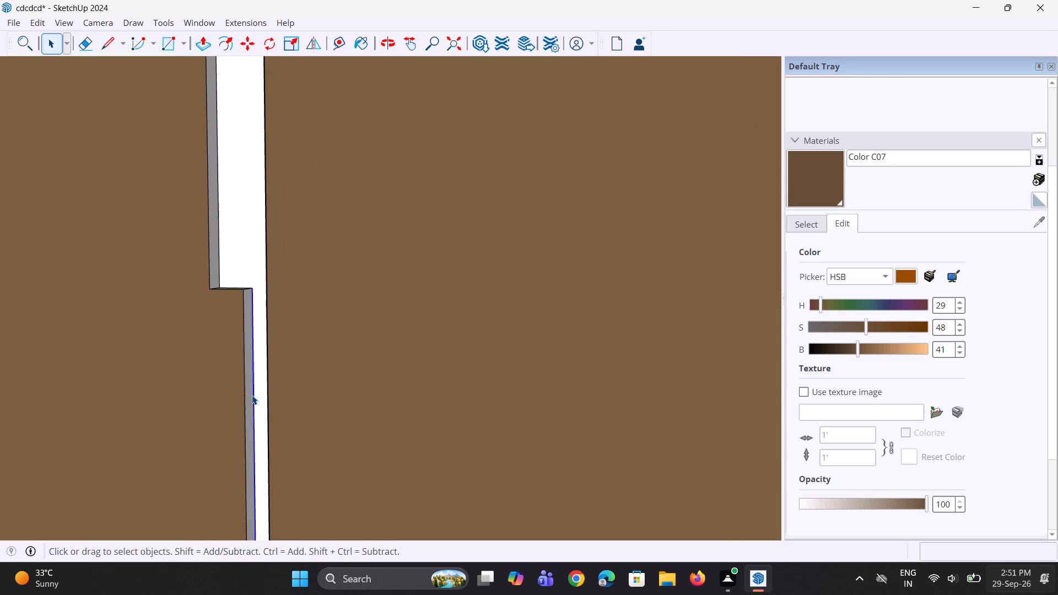
scroll(252, 392, up, 2)
key(p)
click(252, 378)
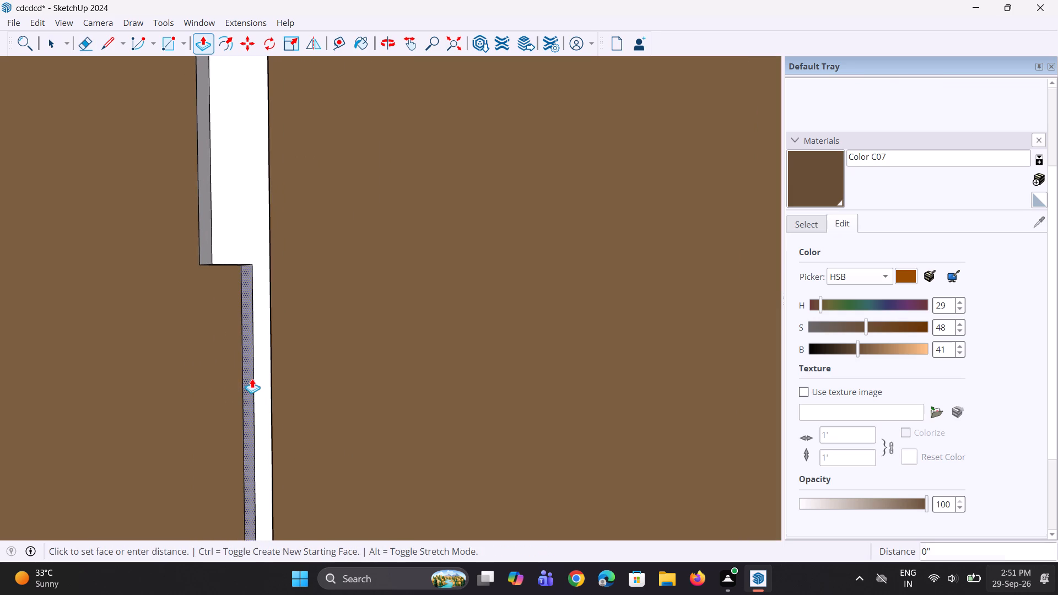
click(199, 253)
Erase the short edge left between these two lower segments of the second groove's side face.
scroll(201, 261, up, 4)
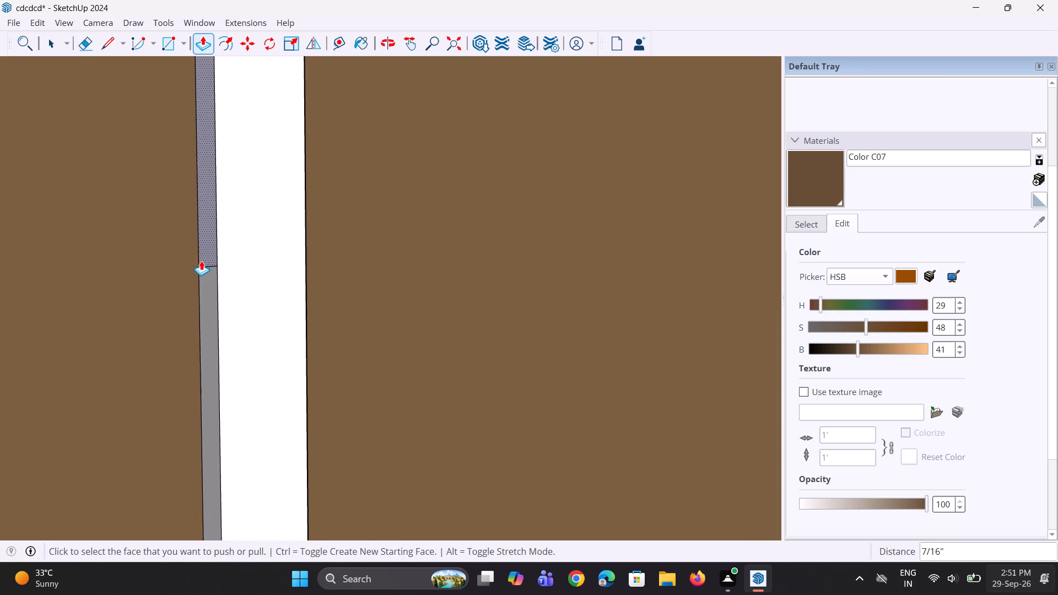
key(e)
scroll(202, 261, up, 2)
click(213, 269)
scroll(229, 272, down, 3)
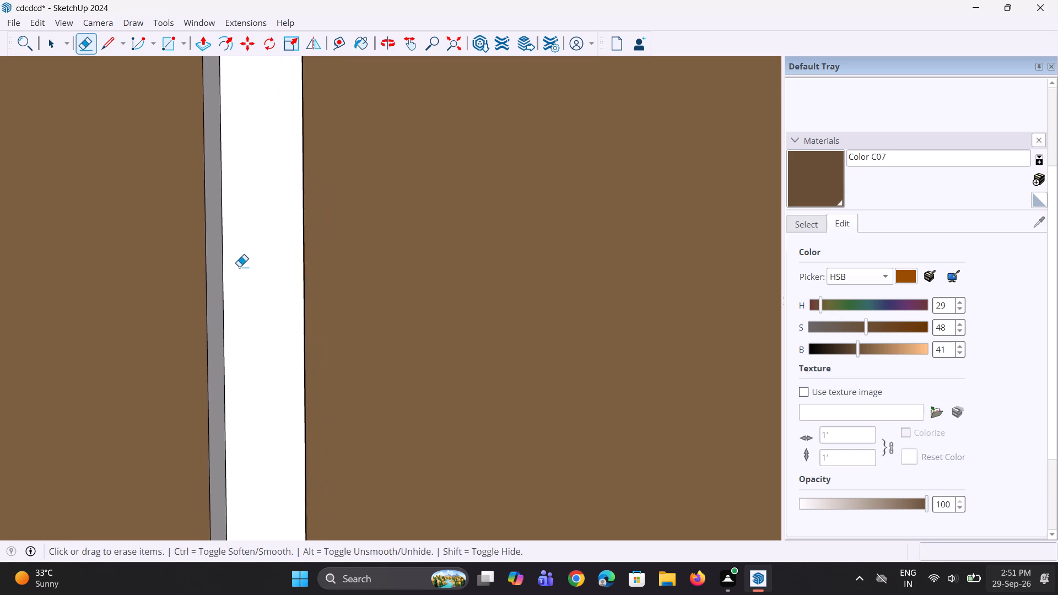
Push/Pull the second groove's narrow side face below the roof ledge, beside the teal balcony panel, by 1/8" to widen the groove.
scroll(239, 267, down, 19)
middle_drag(252, 292, 360, 347)
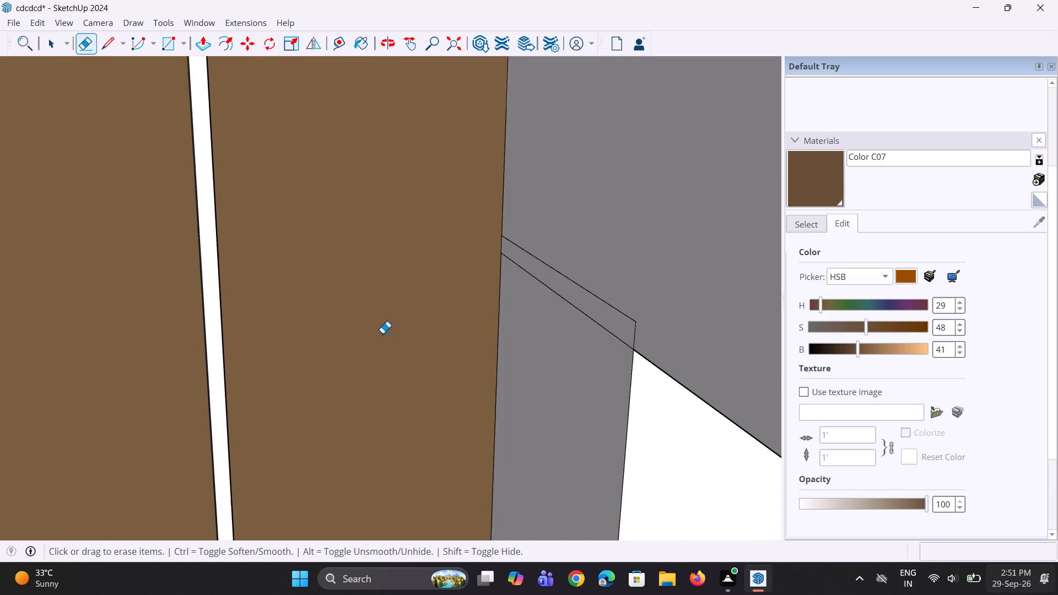
scroll(383, 331, down, 13)
middle_drag(356, 339, 388, 358)
scroll(328, 295, down, 5)
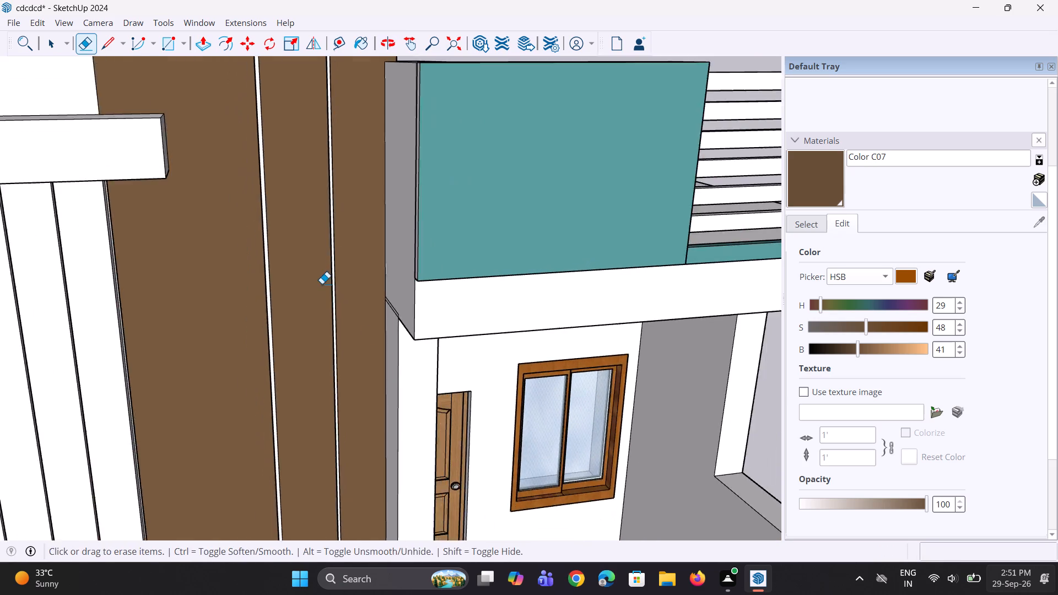
scroll(322, 284, down, 5)
middle_drag(318, 333, 303, 359)
scroll(302, 344, down, 4)
middle_drag(331, 467, 300, 437)
scroll(304, 436, up, 3)
middle_drag(319, 430, 294, 447)
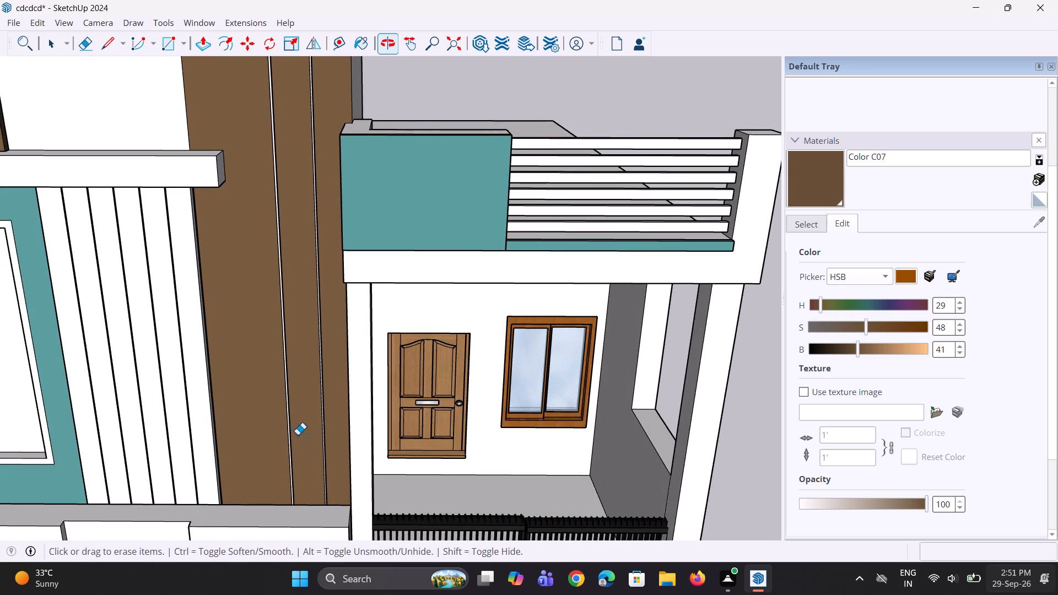
scroll(318, 319, up, 1)
scroll(318, 319, down, 7)
middle_drag(317, 320, 336, 287)
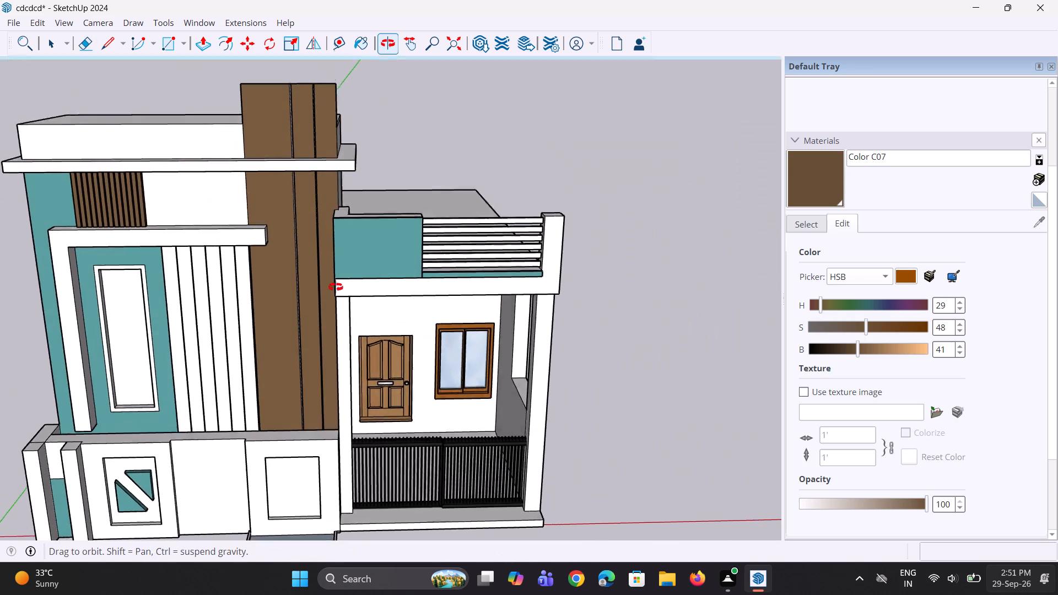
middle_drag(336, 287, 359, 236)
scroll(329, 224, up, 7)
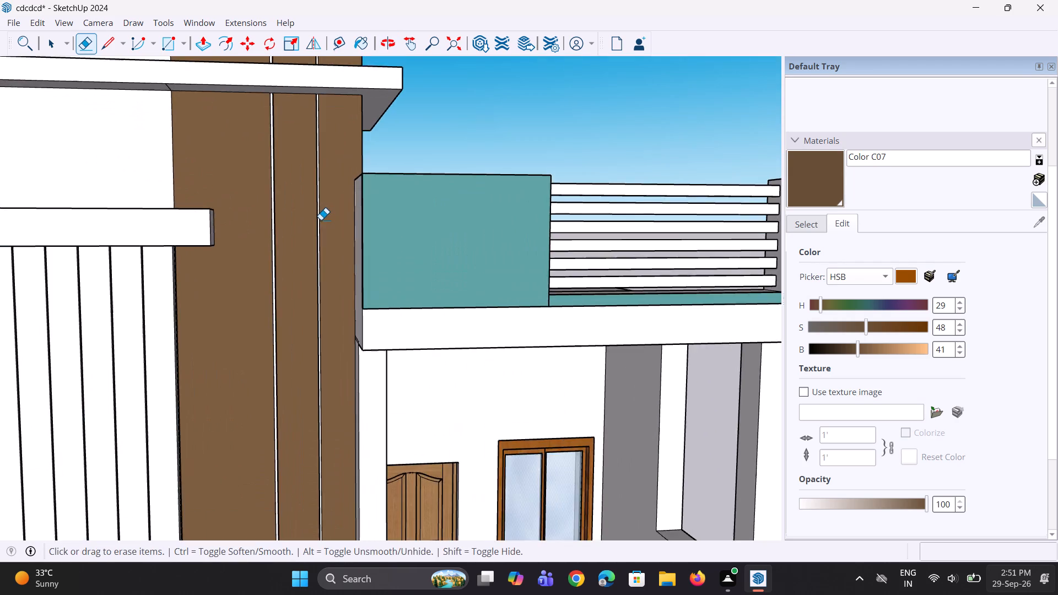
scroll(319, 221, up, 3)
middle_drag(311, 256, 261, 285)
scroll(316, 253, up, 9)
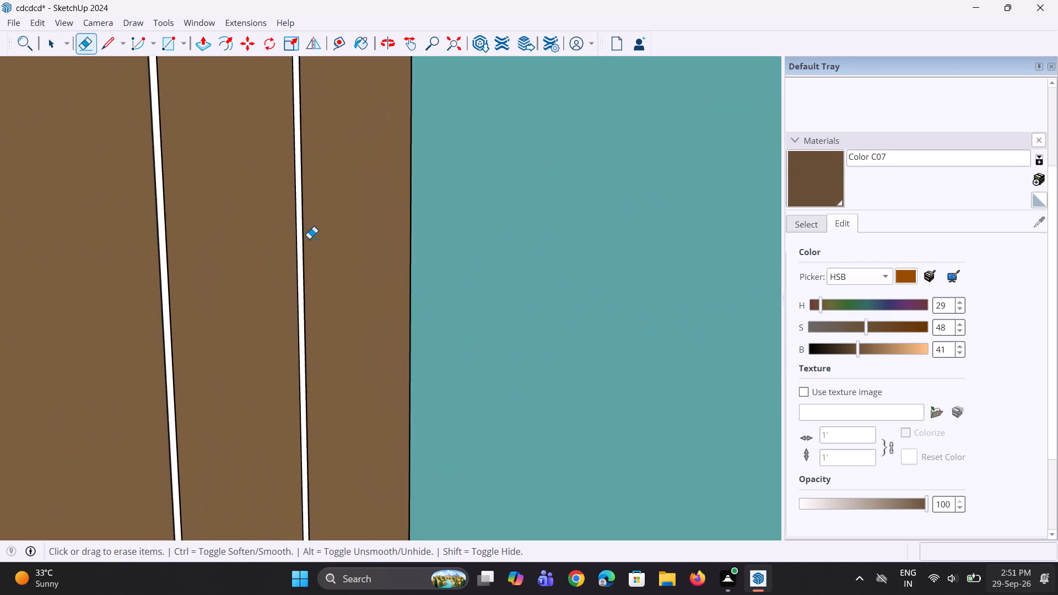
scroll(309, 239, up, 4)
middle_drag(284, 269, 224, 311)
scroll(277, 276, up, 17)
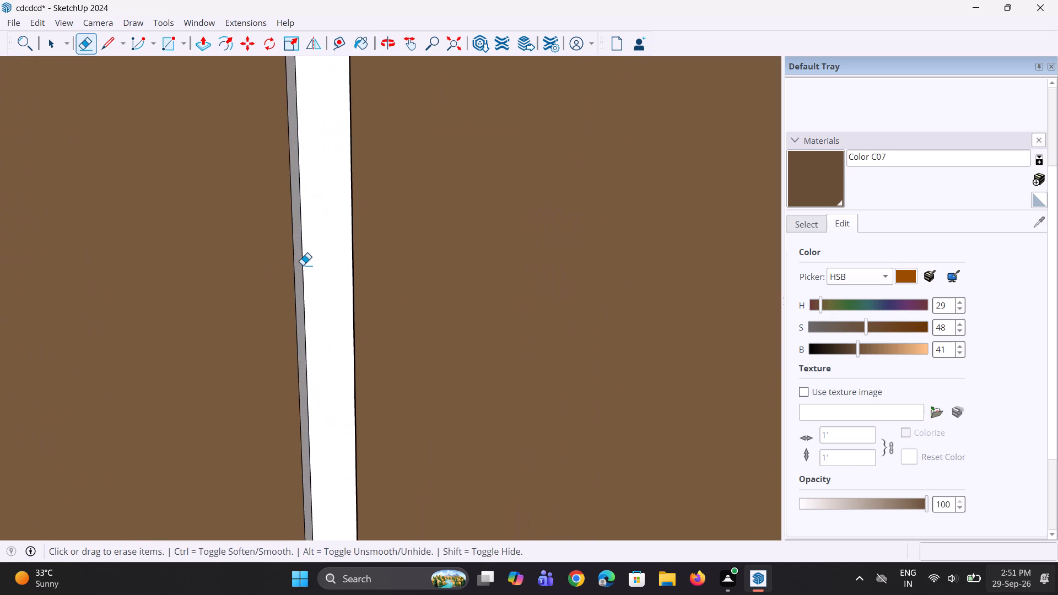
key(space)
scroll(303, 265, up, 6)
click(290, 263)
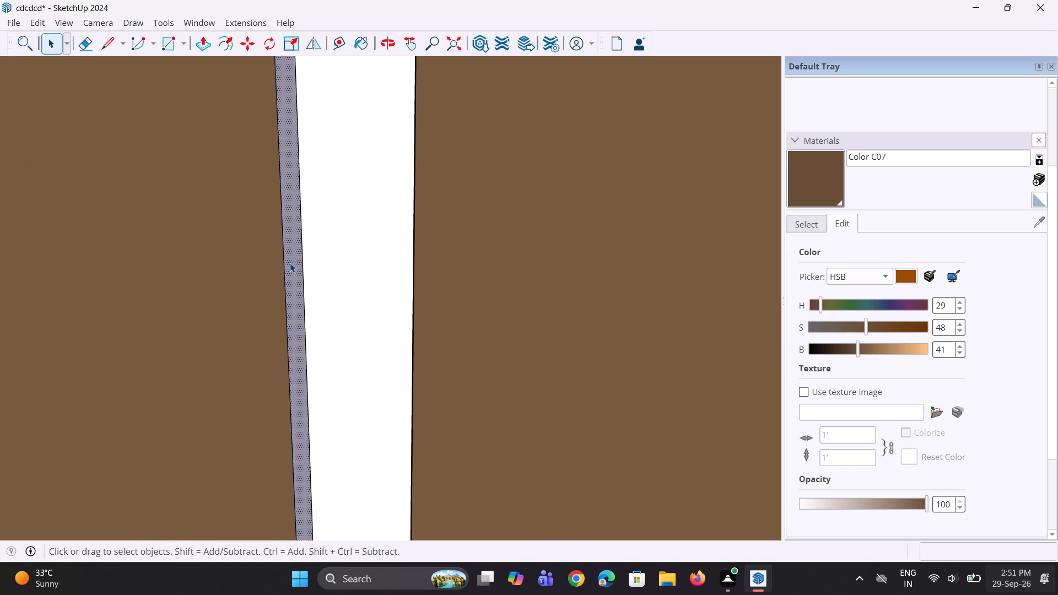
key(p)
click(290, 263)
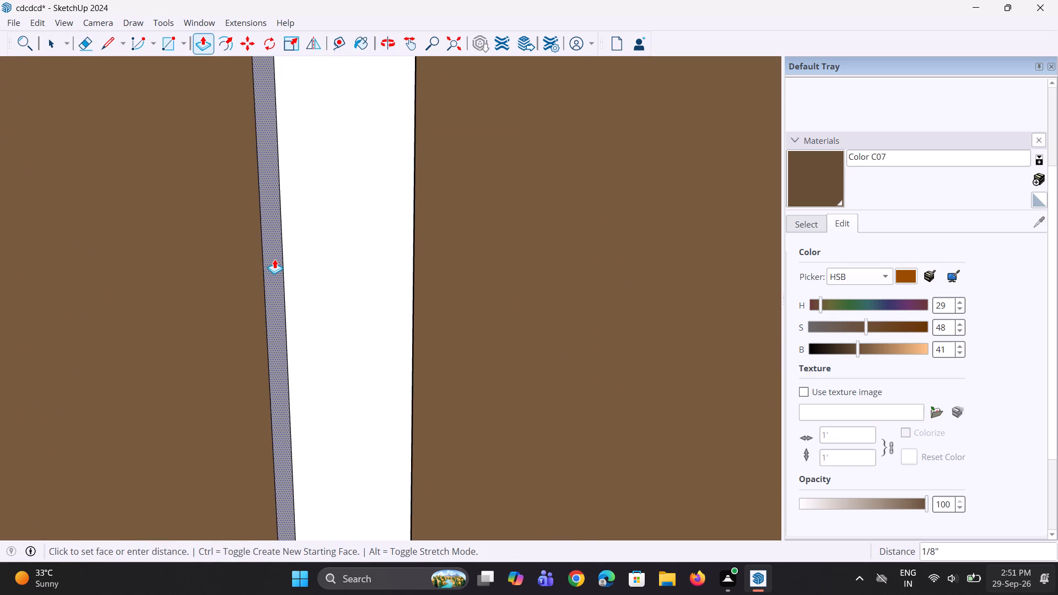
click(274, 259)
Push/Pull the second groove's side face above the roof ledge by 1/8", aligning it with the groove edge below the ledge.
scroll(282, 350, down, 11)
middle_drag(282, 337, 336, 328)
scroll(338, 326, down, 5)
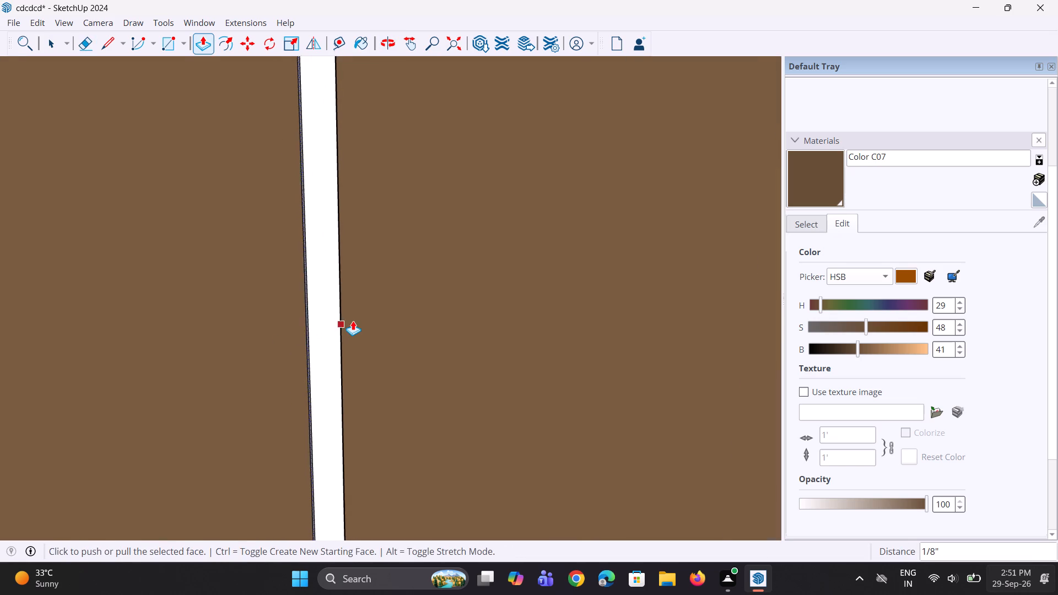
scroll(353, 321, down, 6)
middle_drag(353, 321, 363, 326)
scroll(363, 326, down, 9)
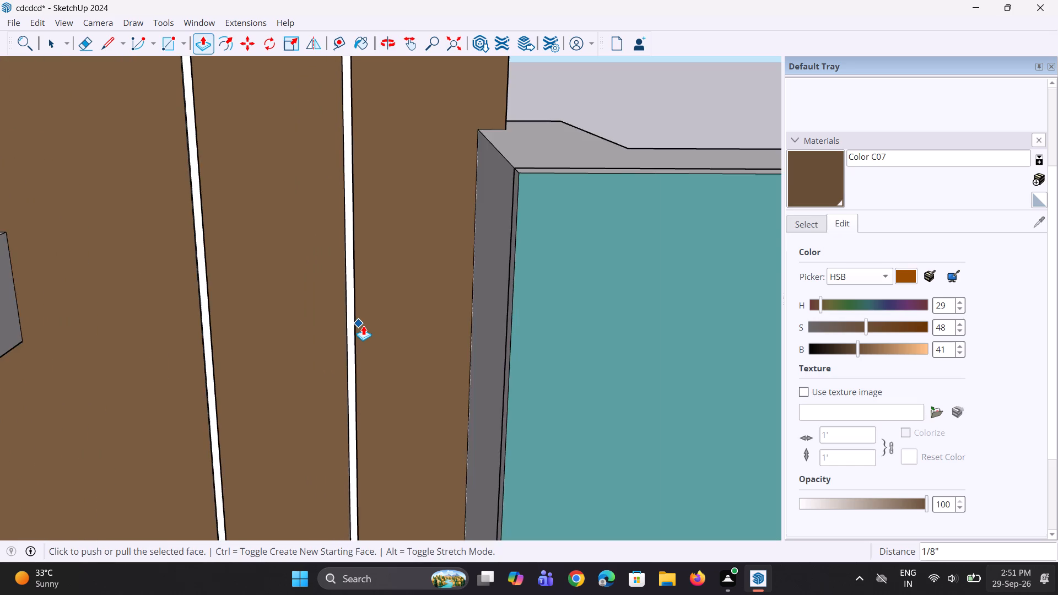
scroll(364, 326, down, 12)
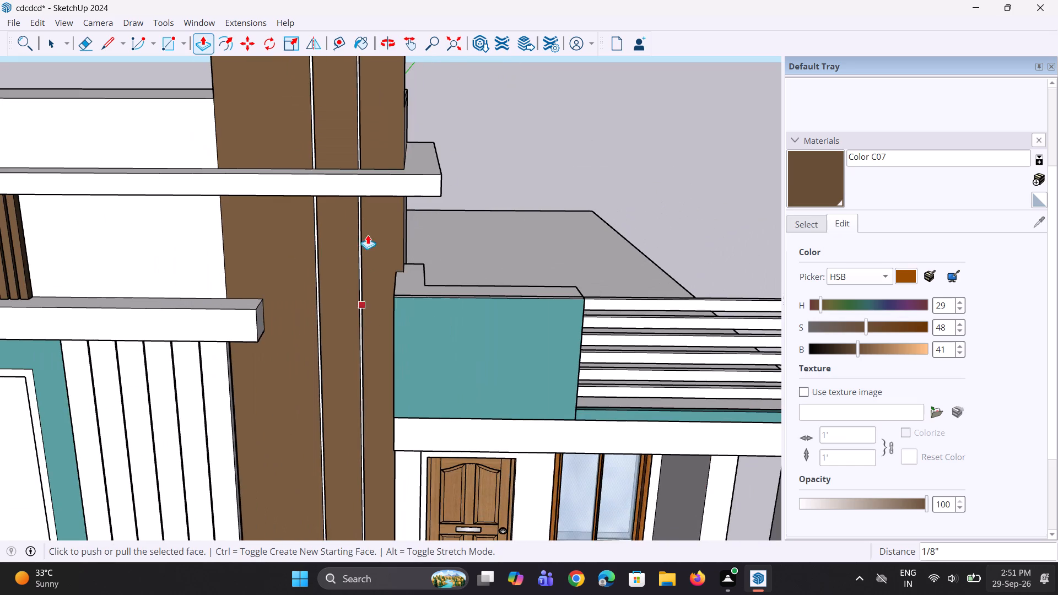
scroll(346, 153, up, 17)
middle_drag(355, 198, 313, 221)
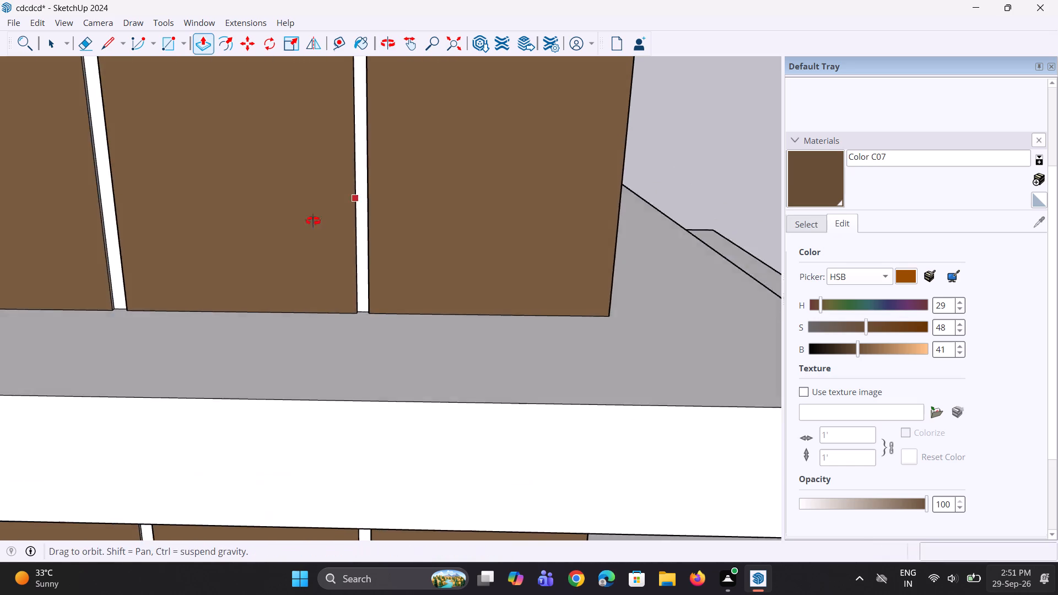
middle_drag(313, 221, 274, 218)
scroll(334, 217, up, 9)
middle_drag(369, 216, 301, 233)
scroll(355, 248, up, 5)
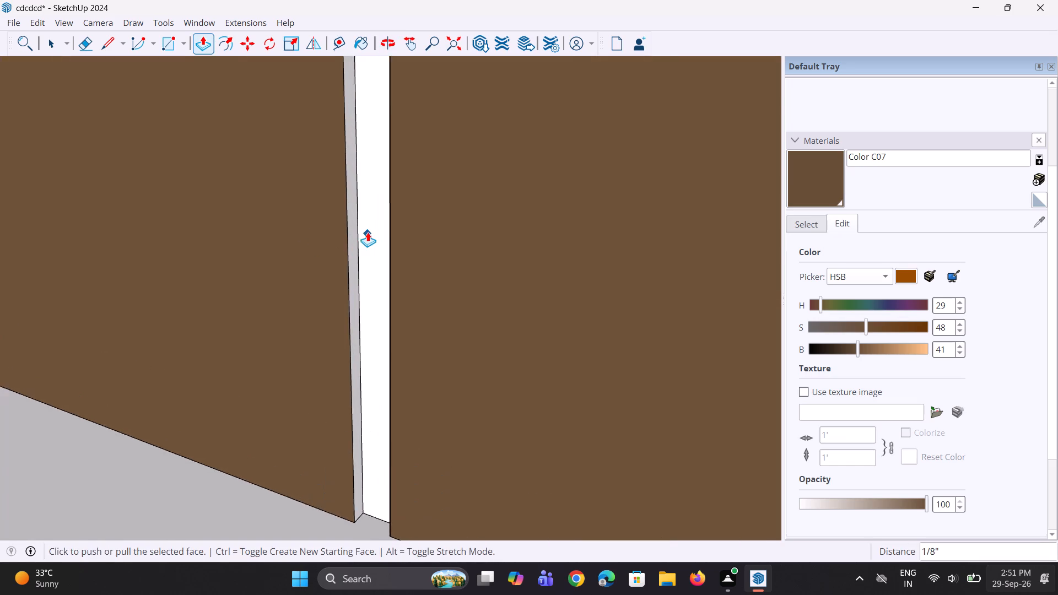
scroll(368, 232, up, 2)
key(space)
click(351, 240)
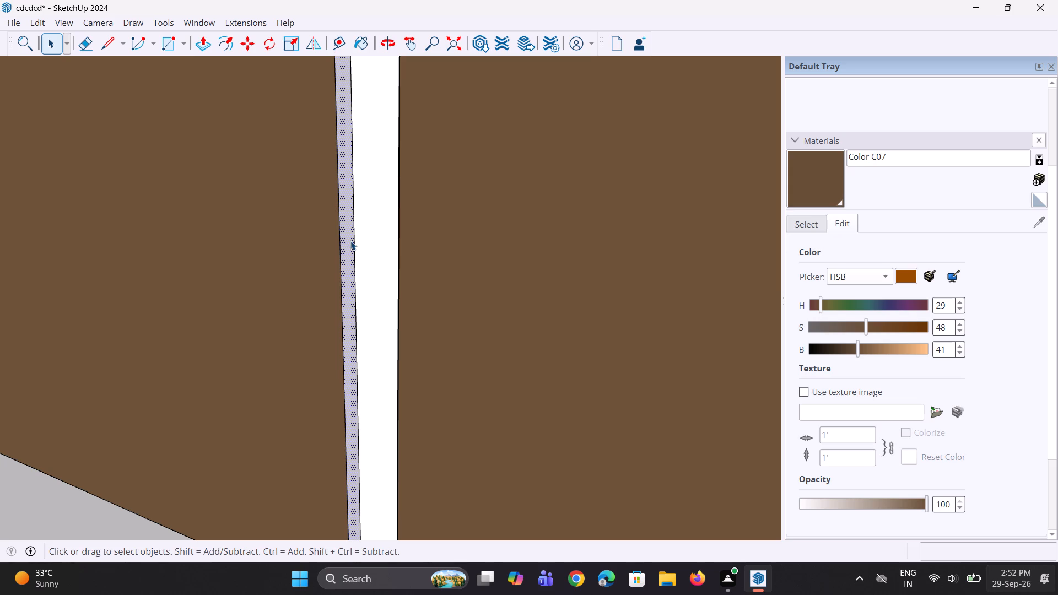
key(p)
click(345, 243)
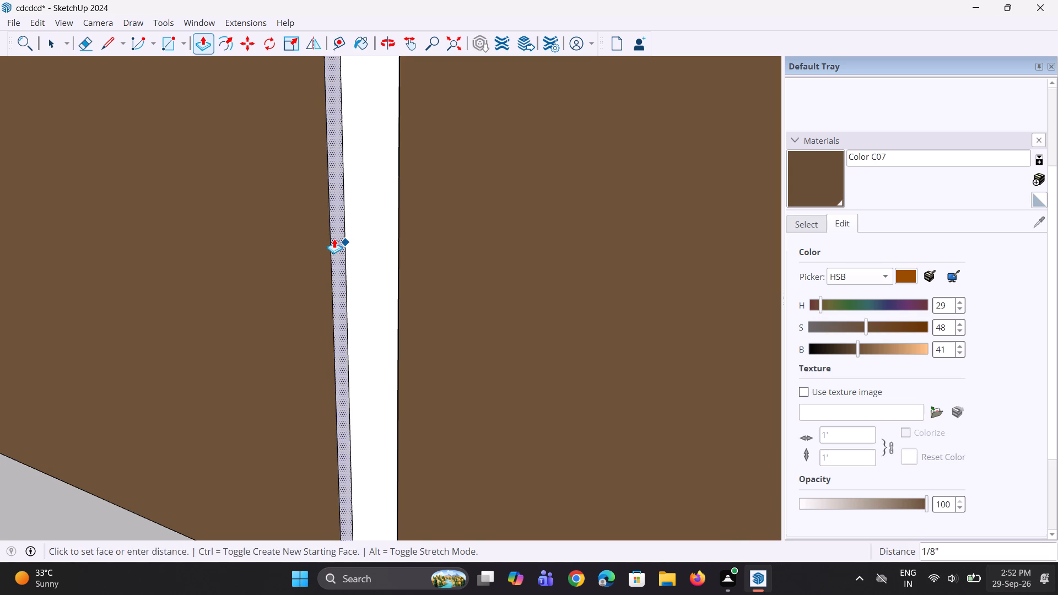
scroll(334, 239, down, 20)
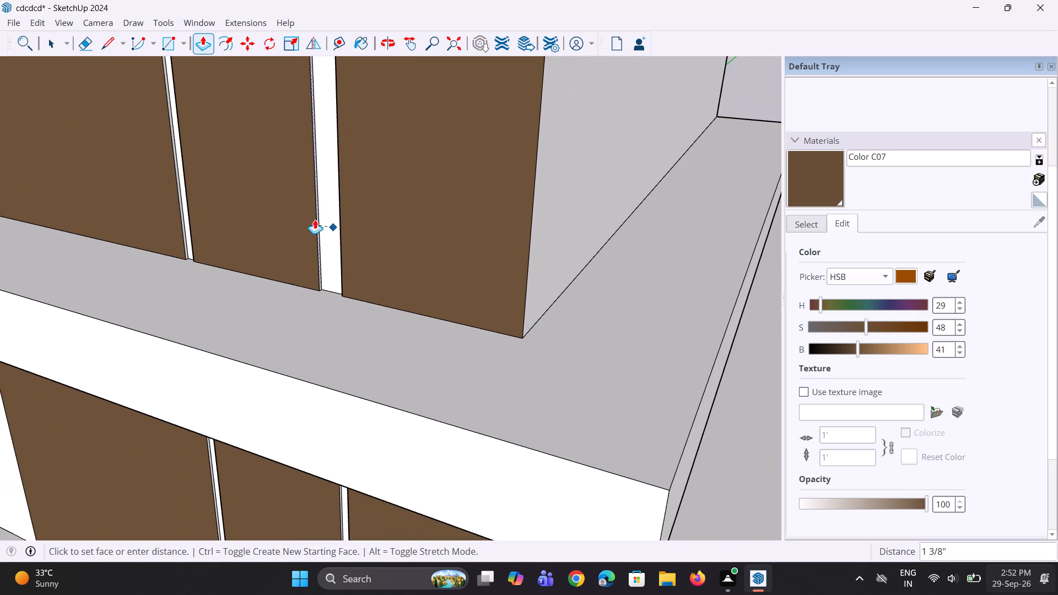
click(337, 504)
Examine the brown grooved tower panel and roof ledge from the front, side and above.
scroll(294, 446, down, 4)
middle_drag(294, 412, 454, 385)
scroll(459, 379, down, 5)
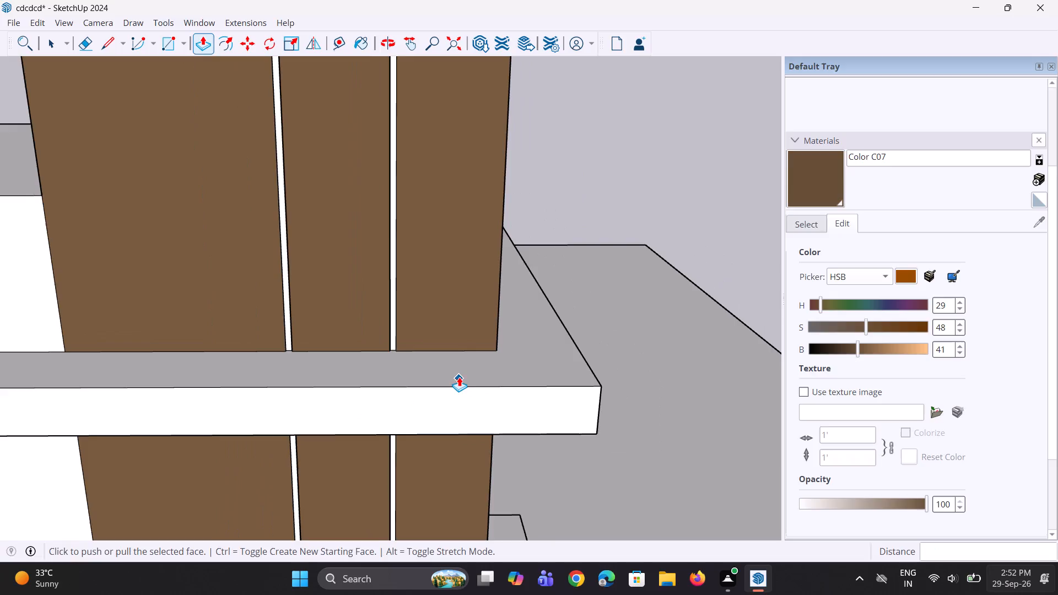
middle_drag(454, 378, 460, 338)
scroll(460, 338, down, 4)
middle_drag(472, 342, 376, 483)
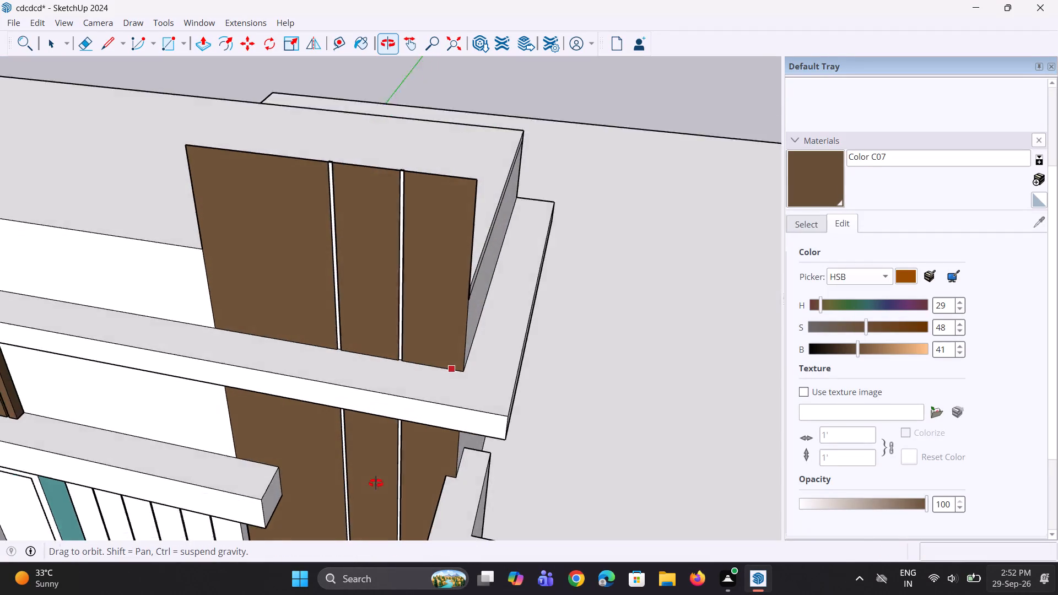
middle_drag(376, 483, 407, 367)
scroll(431, 338, down, 5)
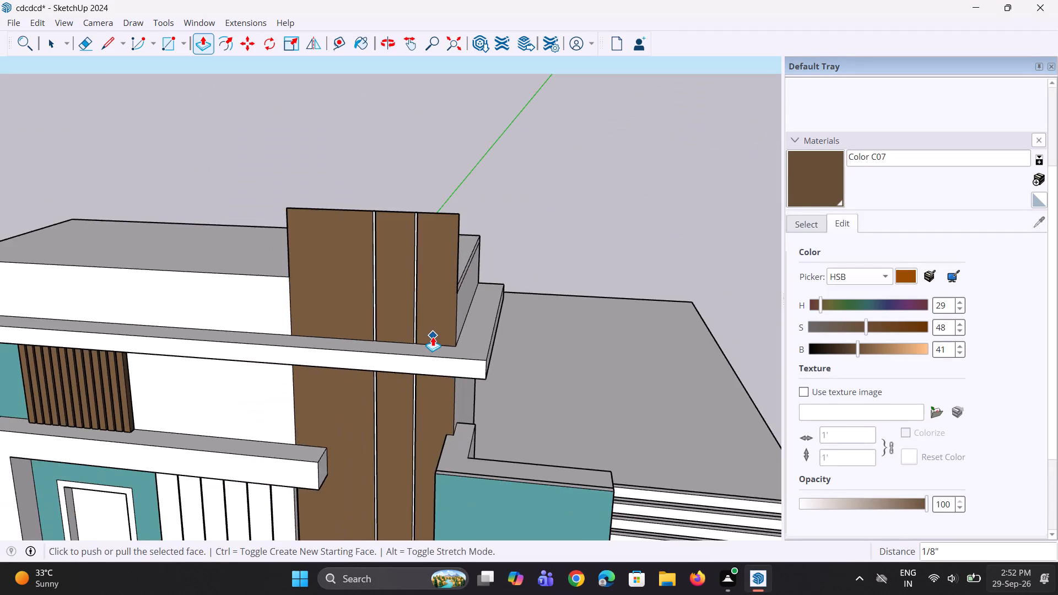
scroll(433, 337, down, 4)
middle_drag(414, 354, 62, 421)
middle_drag(347, 299, 232, 333)
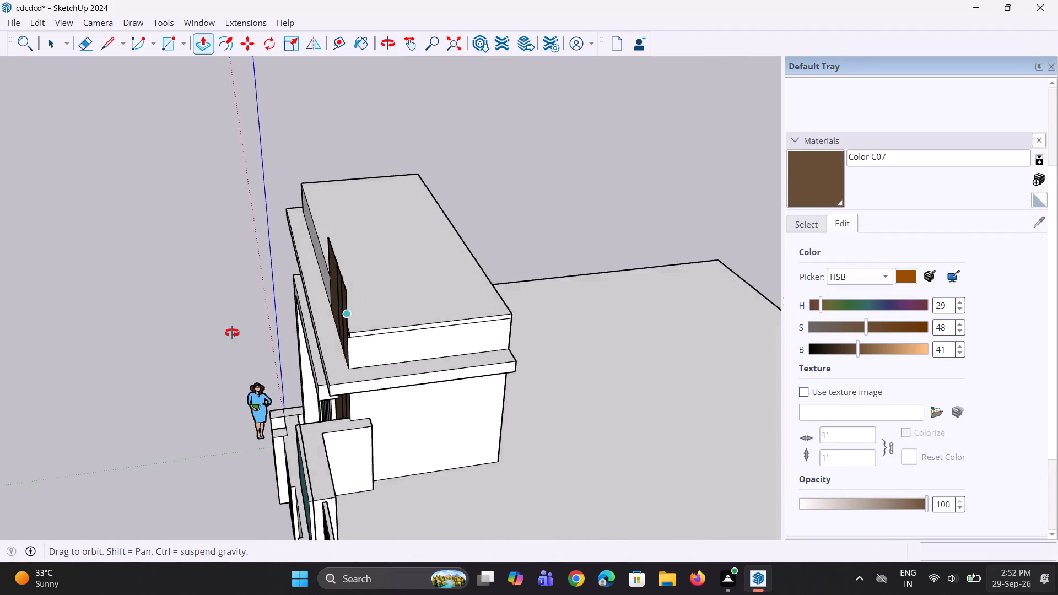
middle_drag(232, 333, 4, 327)
scroll(154, 290, up, 3)
scroll(256, 253, up, 4)
middle_drag(243, 246, 689, 187)
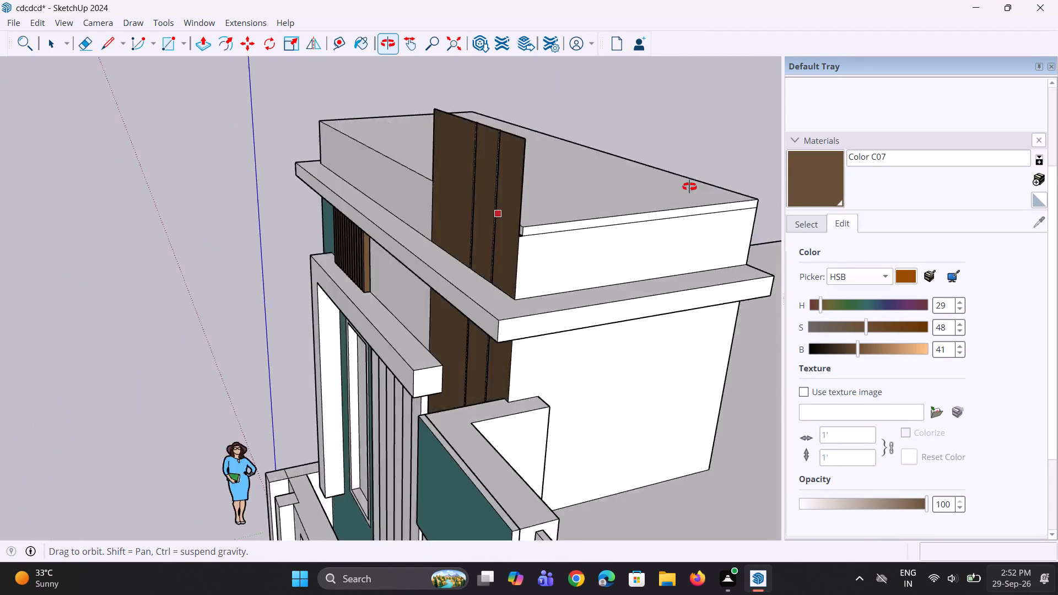
middle_drag(689, 187, 946, 163)
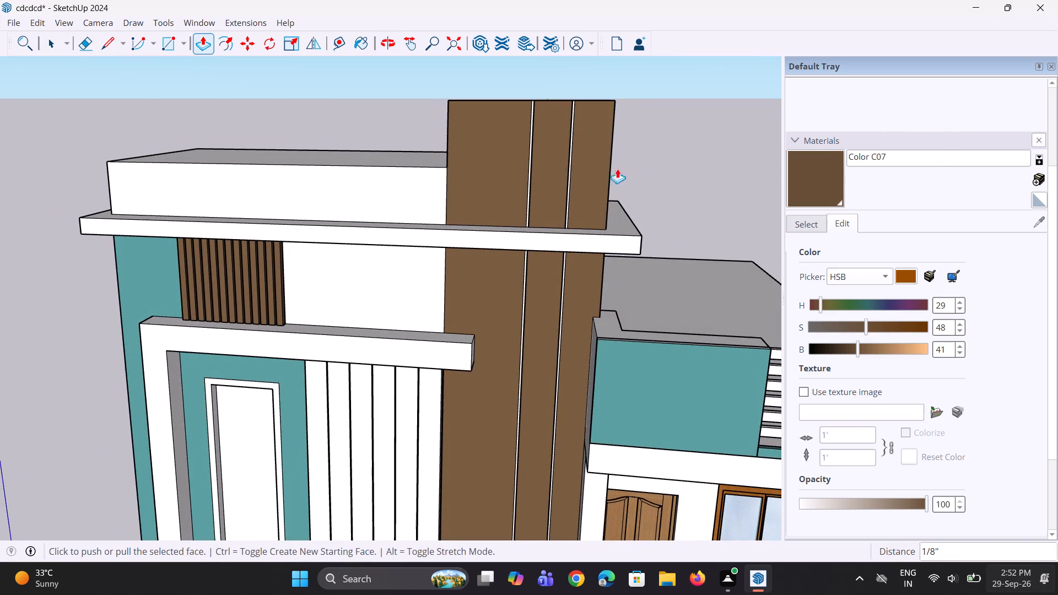
scroll(524, 172, down, 3)
middle_drag(528, 165, 541, 201)
scroll(526, 134, up, 5)
middle_drag(564, 143, 616, 73)
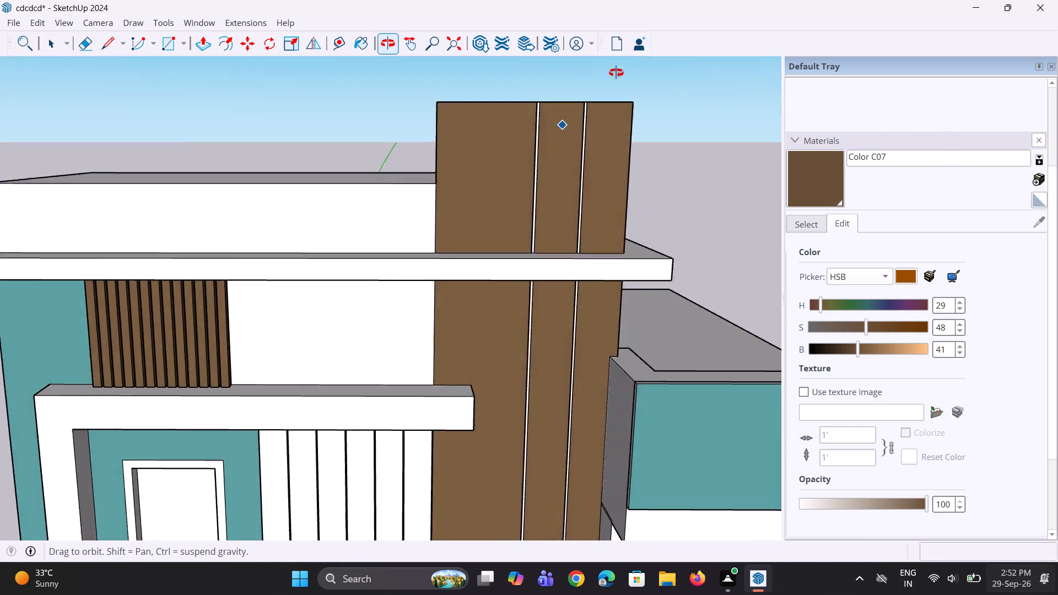
middle_drag(616, 73, 622, 40)
scroll(519, 232, down, 10)
middle_drag(517, 278, 477, 321)
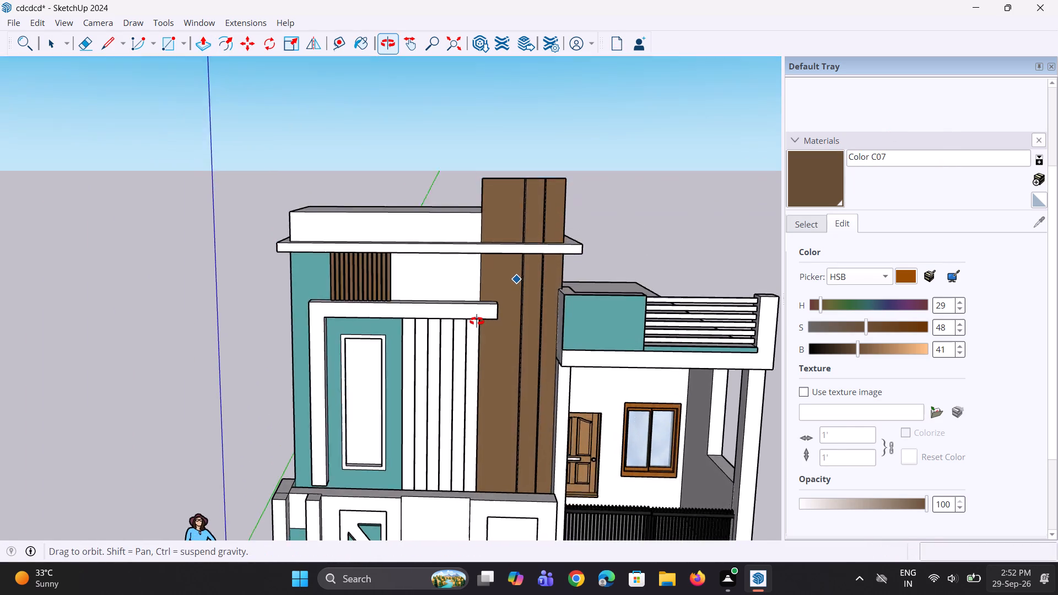
middle_drag(477, 321, 476, 322)
scroll(476, 322, down, 1)
middle_drag(549, 255, 110, 285)
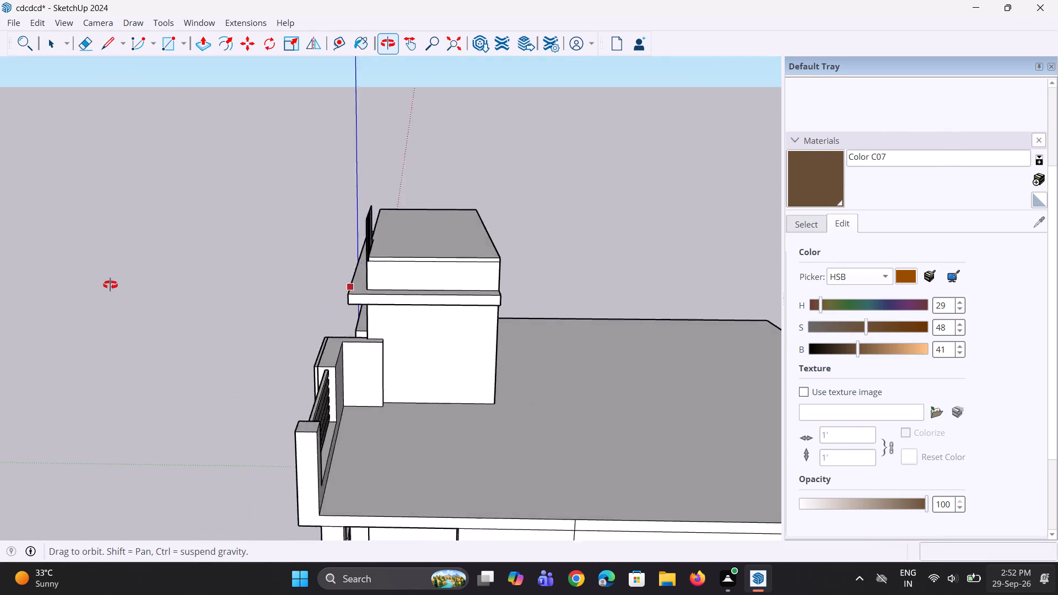
middle_drag(110, 285, 424, 272)
scroll(470, 324, up, 6)
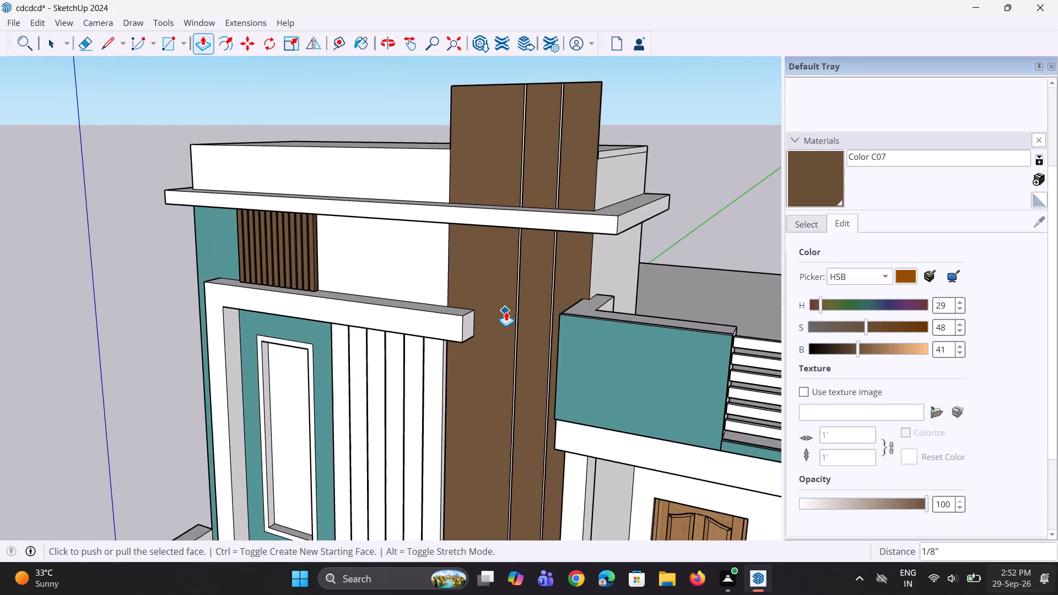
middle_drag(506, 312, 491, 345)
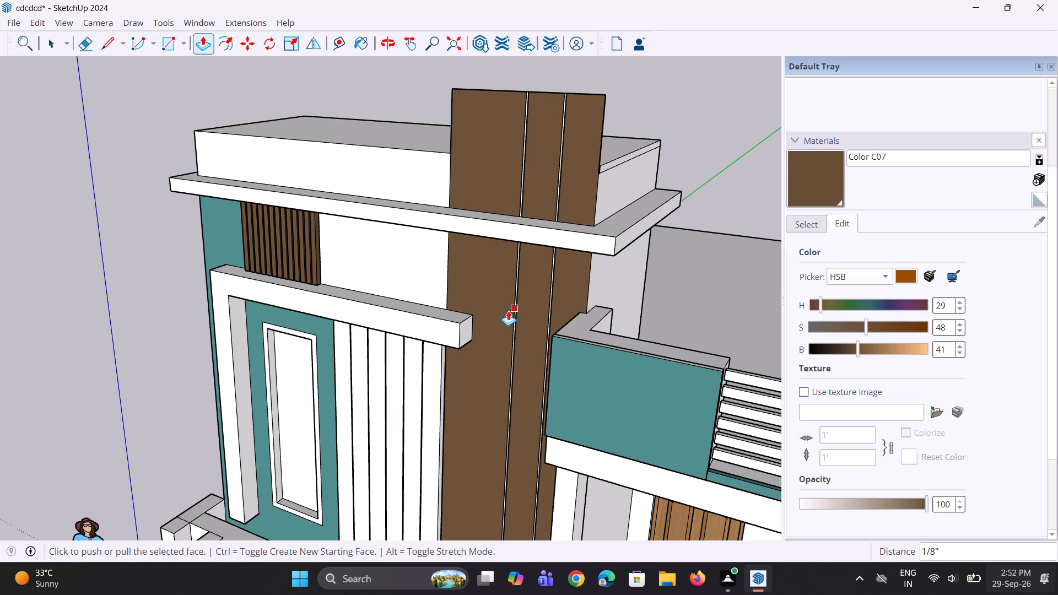
Reduce the saturation of the brown Color C07 material to 29.
scroll(503, 315, down, 3)
middle_drag(481, 323, 571, 301)
scroll(433, 294, down, 3)
middle_drag(449, 294, 551, 258)
drag(865, 325, 863, 325)
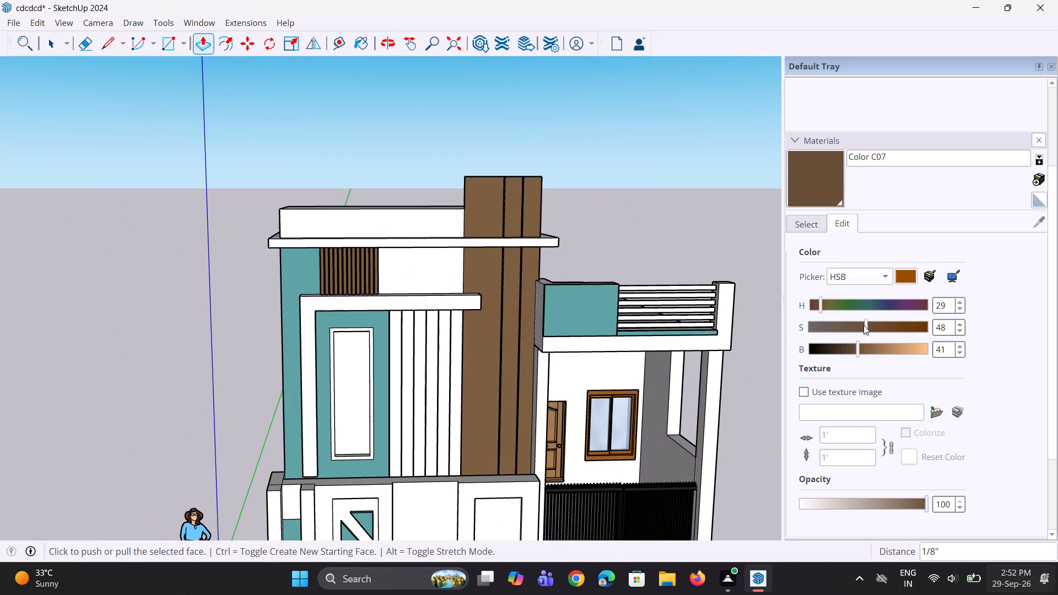
drag(863, 325, 842, 328)
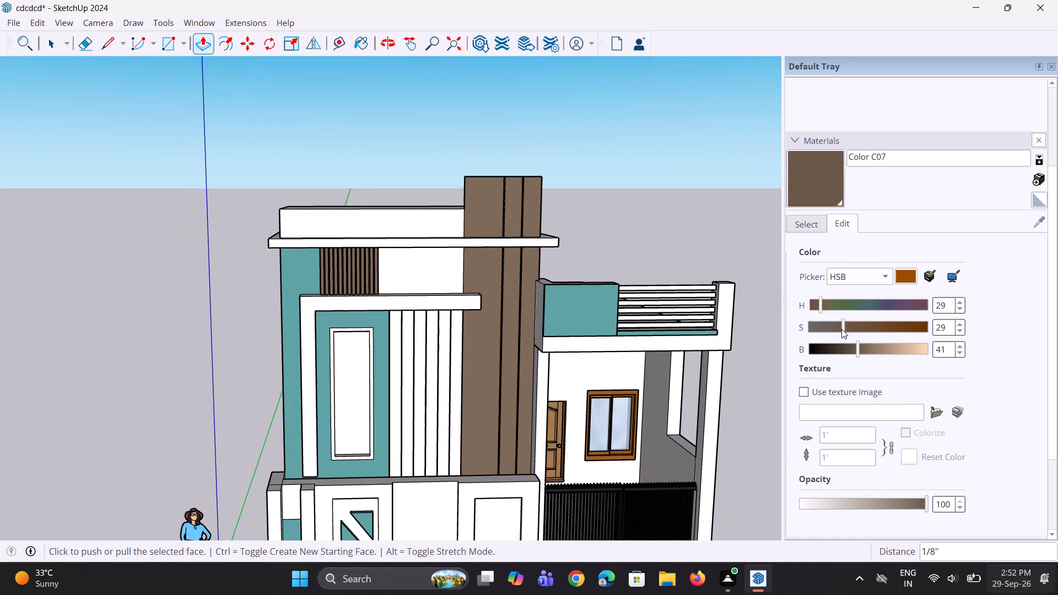
click(841, 329)
key(space)
key(space)
Paint the front boundary wall's two framed panels, around the diagonal cutout and around the rectangular recess, with Color C07.
click(805, 181)
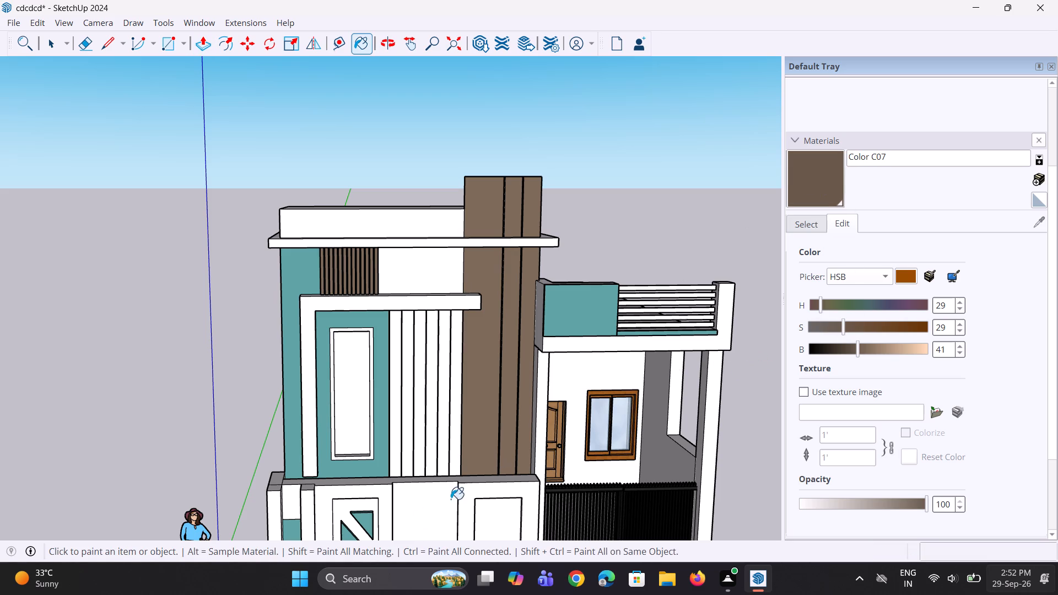
scroll(433, 446, down, 15)
scroll(403, 487, up, 2)
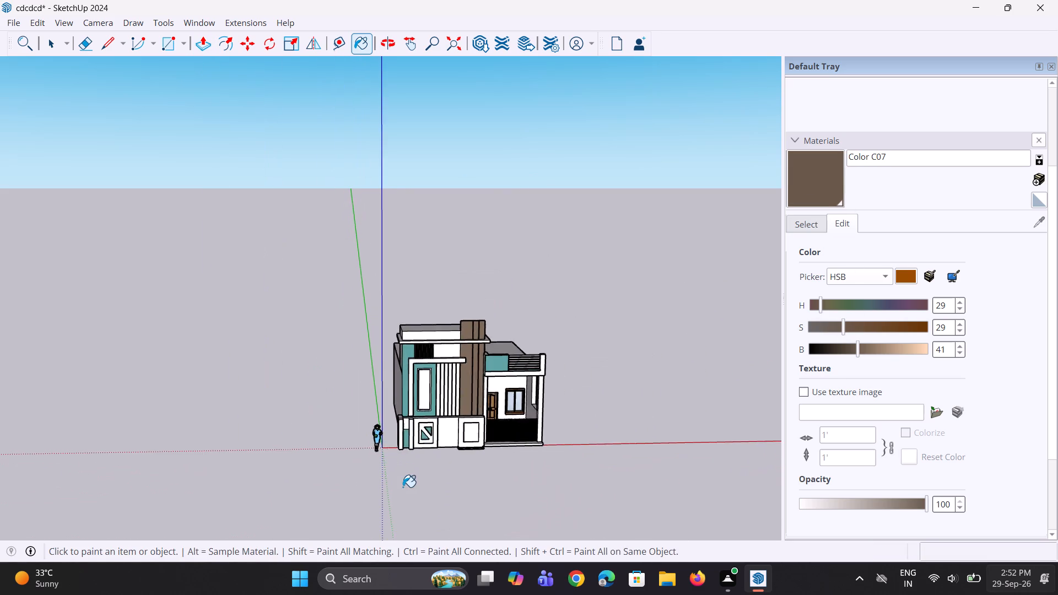
scroll(403, 487, up, 15)
click(446, 416)
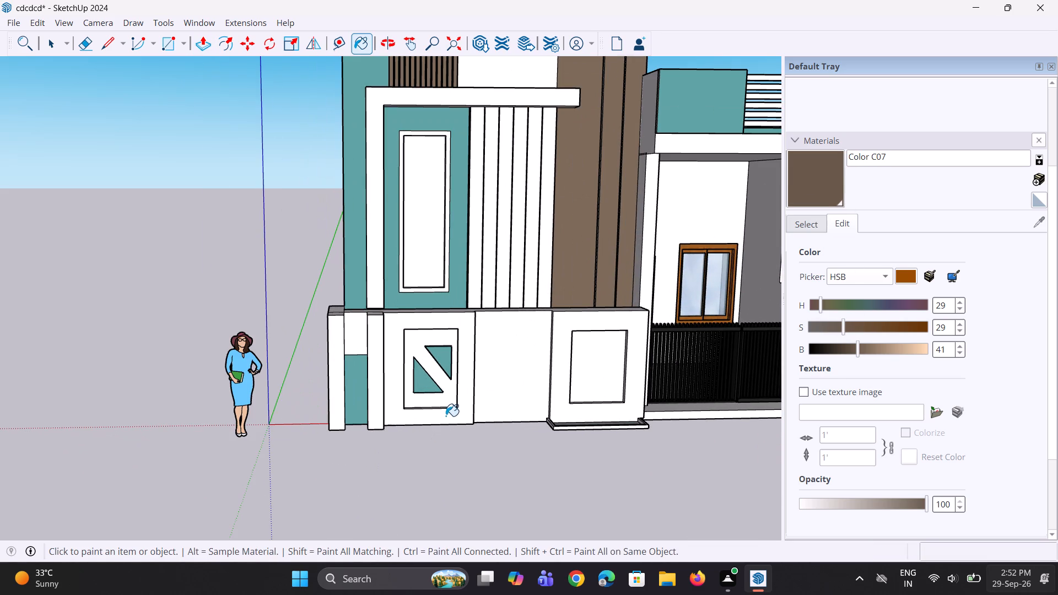
scroll(568, 374, up, 2)
click(566, 368)
scroll(504, 506, down, 4)
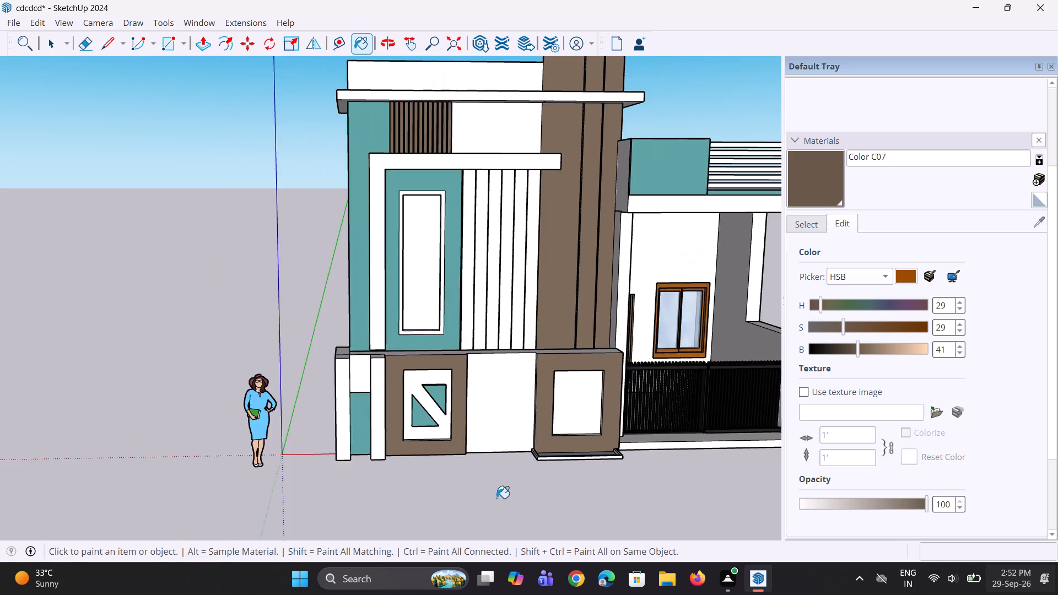
Examine the painted front elevation and boundary wall from several distances and viewing angles.
scroll(496, 498, down, 7)
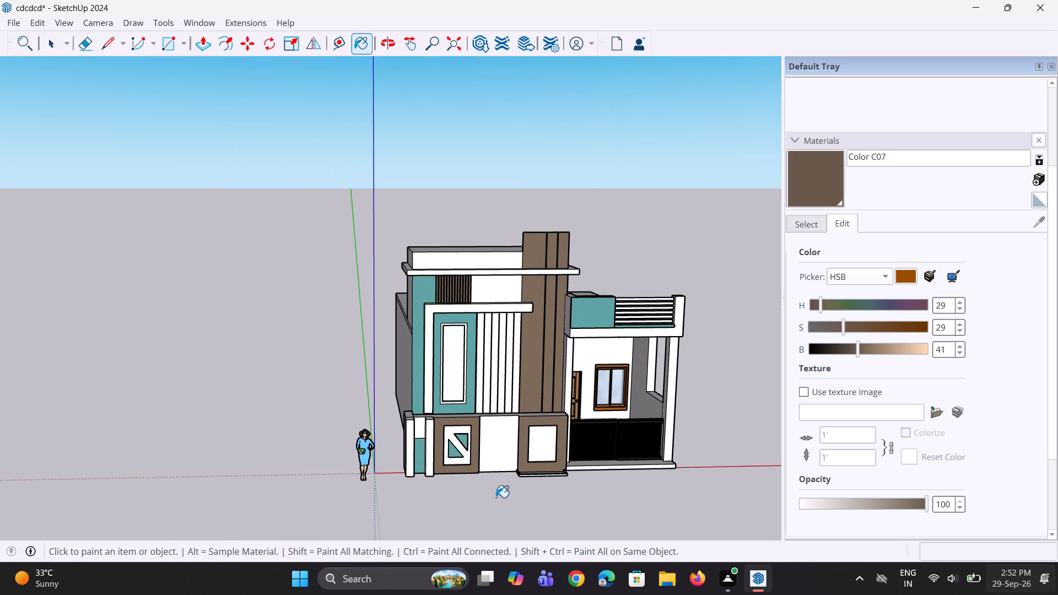
scroll(568, 437, up, 6)
middle_drag(608, 453, 598, 431)
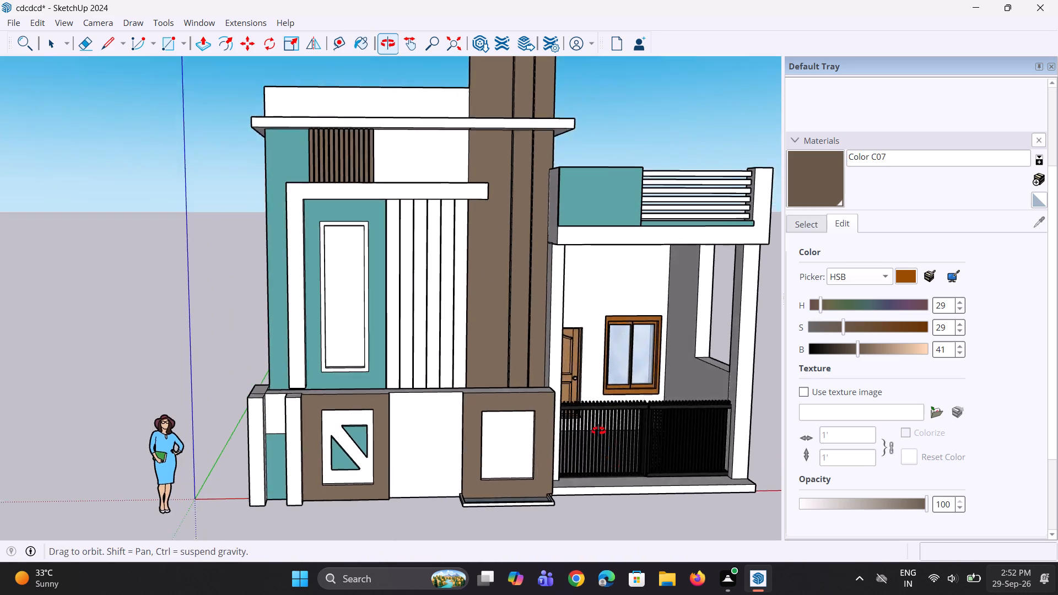
middle_drag(598, 431, 582, 426)
scroll(483, 478, down, 2)
middle_drag(480, 478, 441, 439)
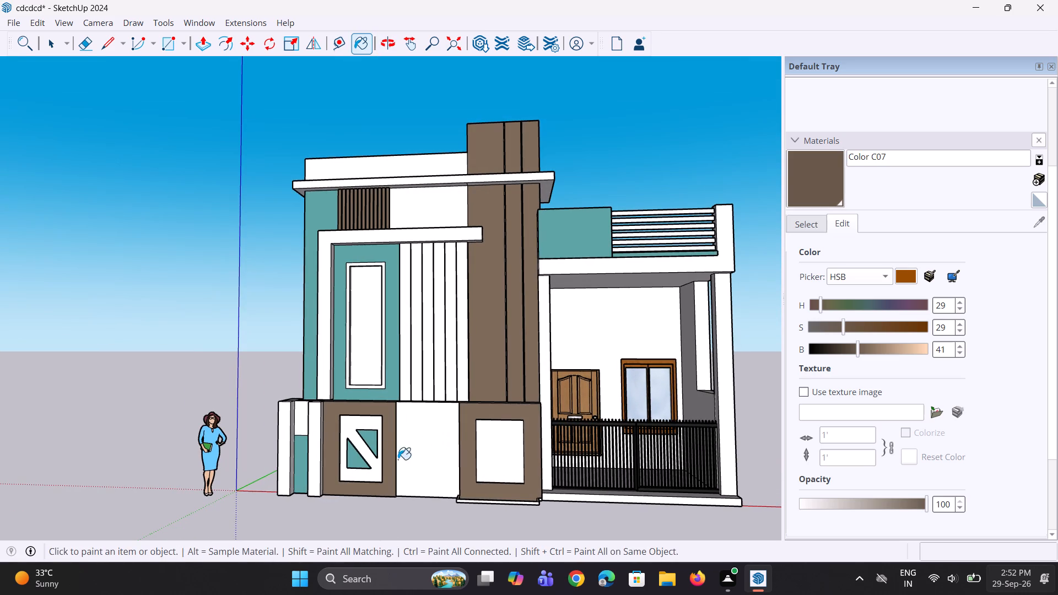
scroll(442, 476, down, 3)
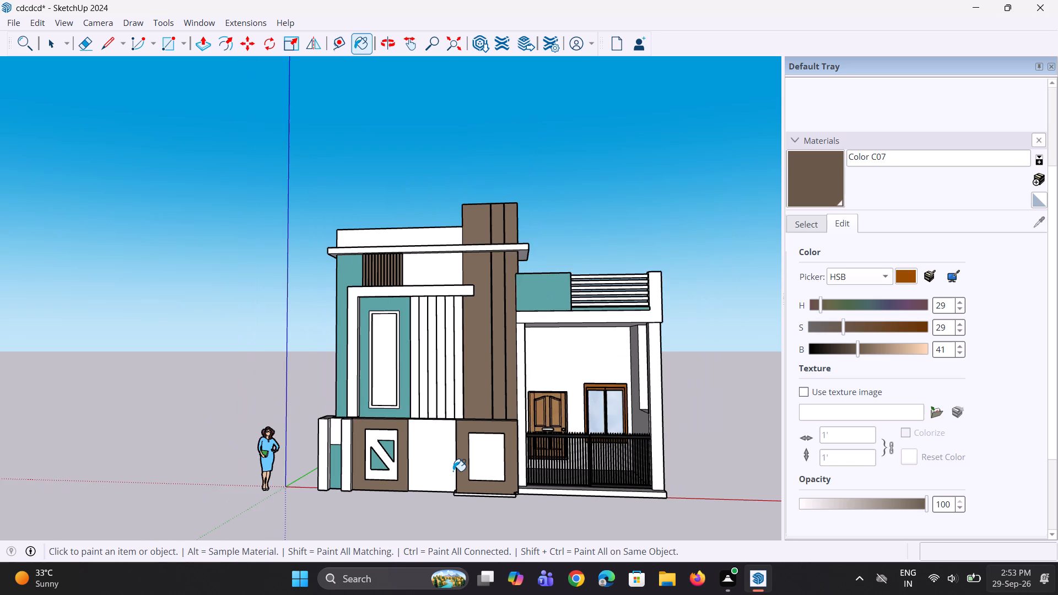
scroll(453, 471, down, 3)
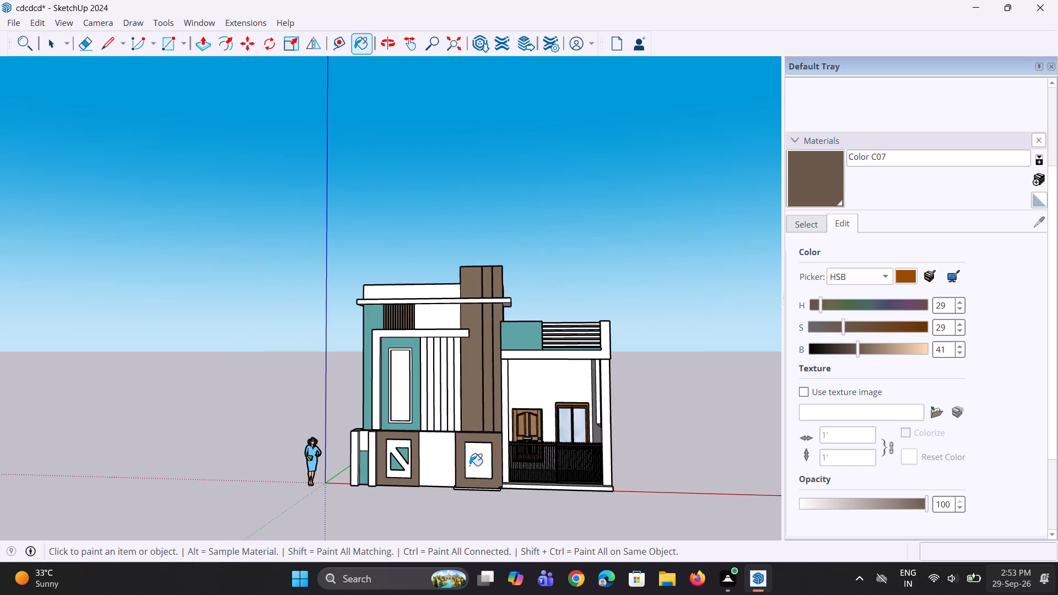
scroll(412, 445, up, 2)
scroll(394, 354, up, 2)
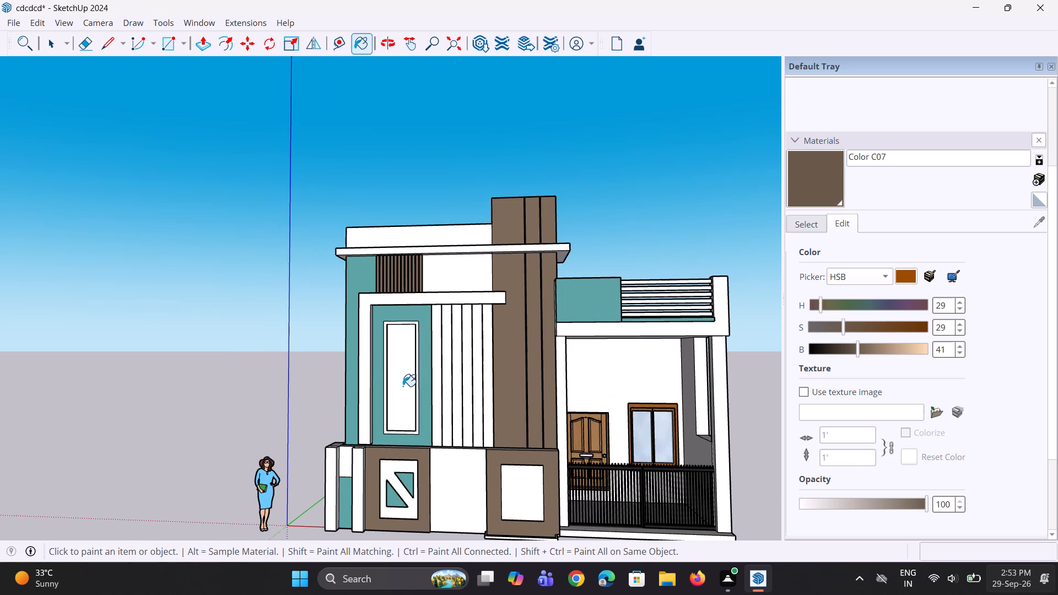
scroll(403, 387, down, 2)
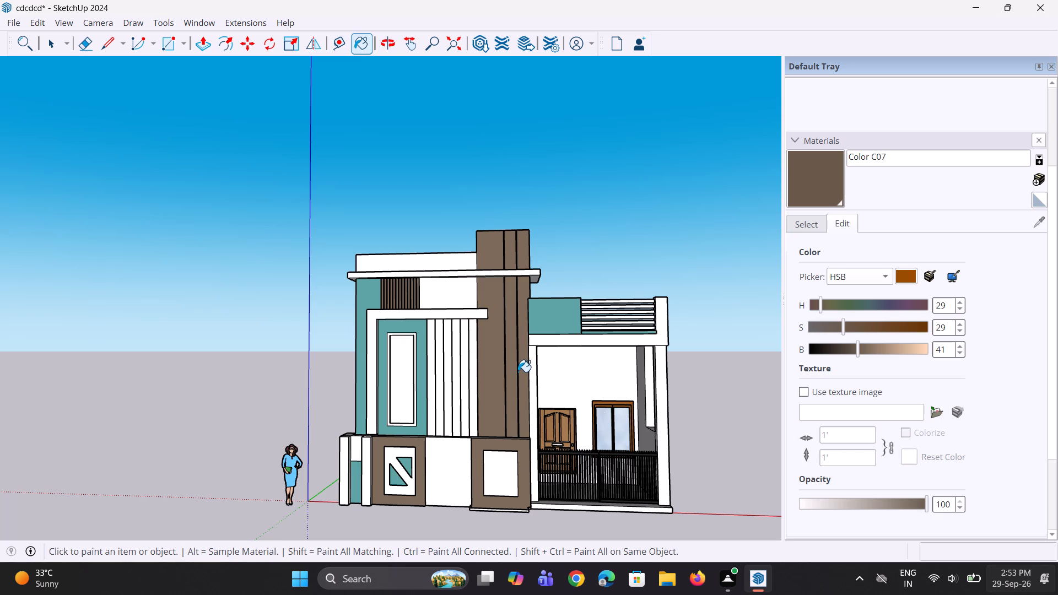
scroll(518, 372, down, 1)
middle_drag(525, 390, 546, 452)
scroll(546, 451, down, 1)
Copy the front top edge of the roof parapet 3" down its front face to mark out a trim strip.
key(space)
key(space)
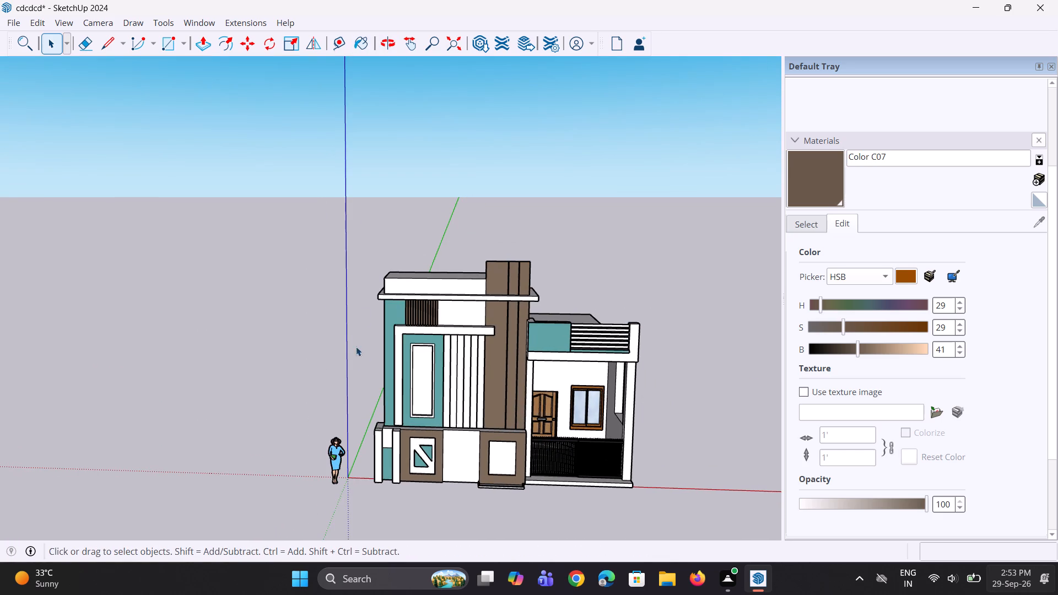
scroll(360, 312, up, 4)
scroll(395, 272, up, 7)
click(403, 267)
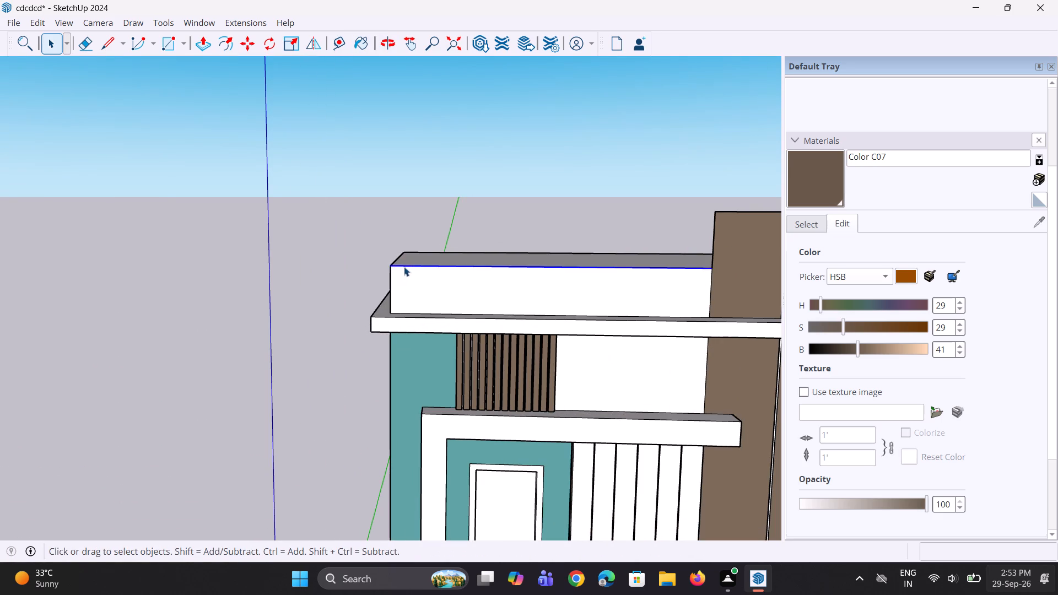
scroll(404, 267, up, 7)
key(m)
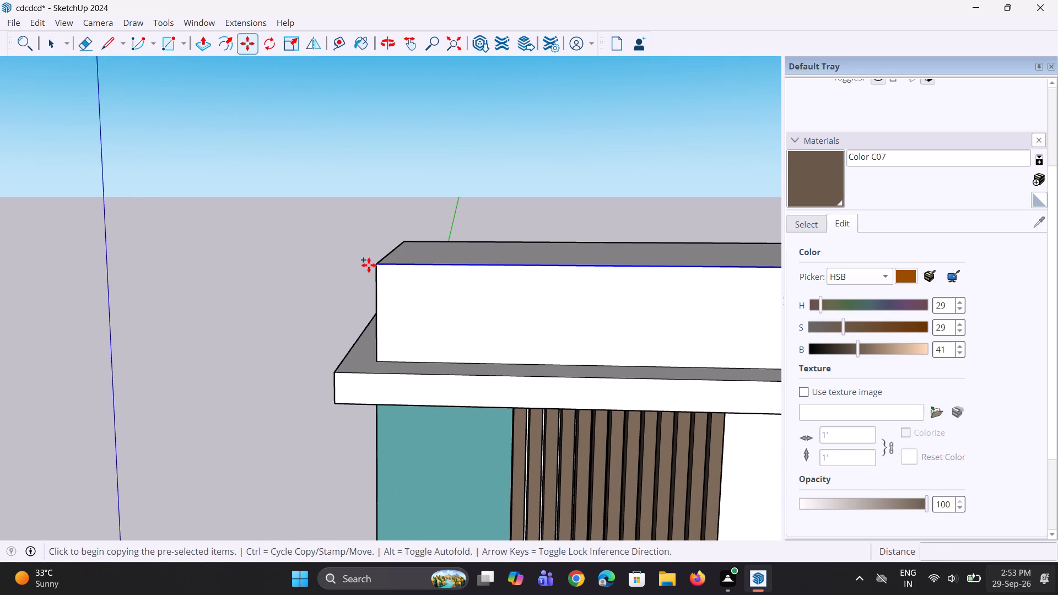
click(378, 268)
text(3")
key(Return)
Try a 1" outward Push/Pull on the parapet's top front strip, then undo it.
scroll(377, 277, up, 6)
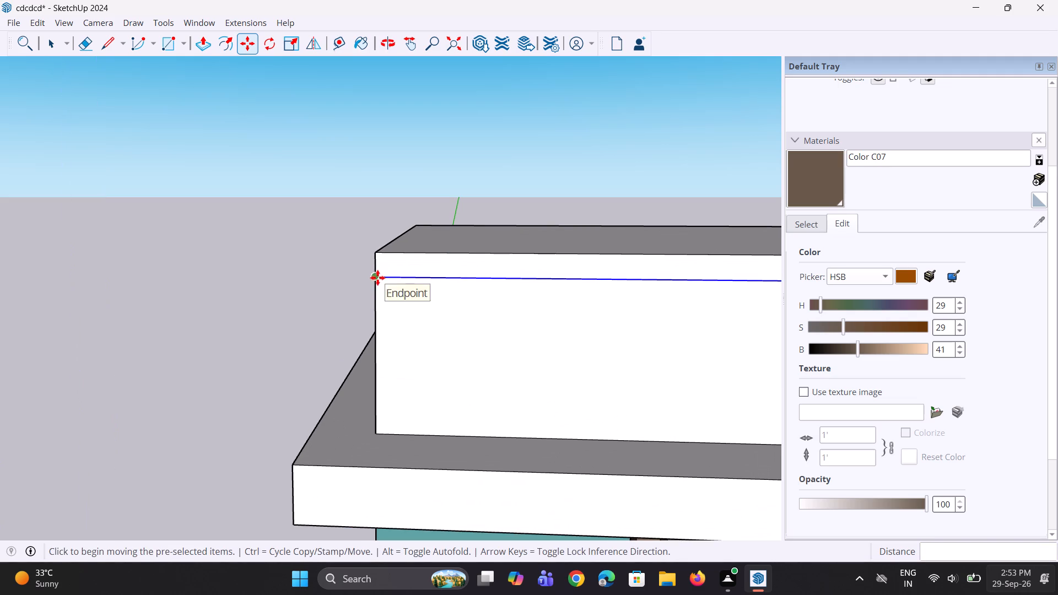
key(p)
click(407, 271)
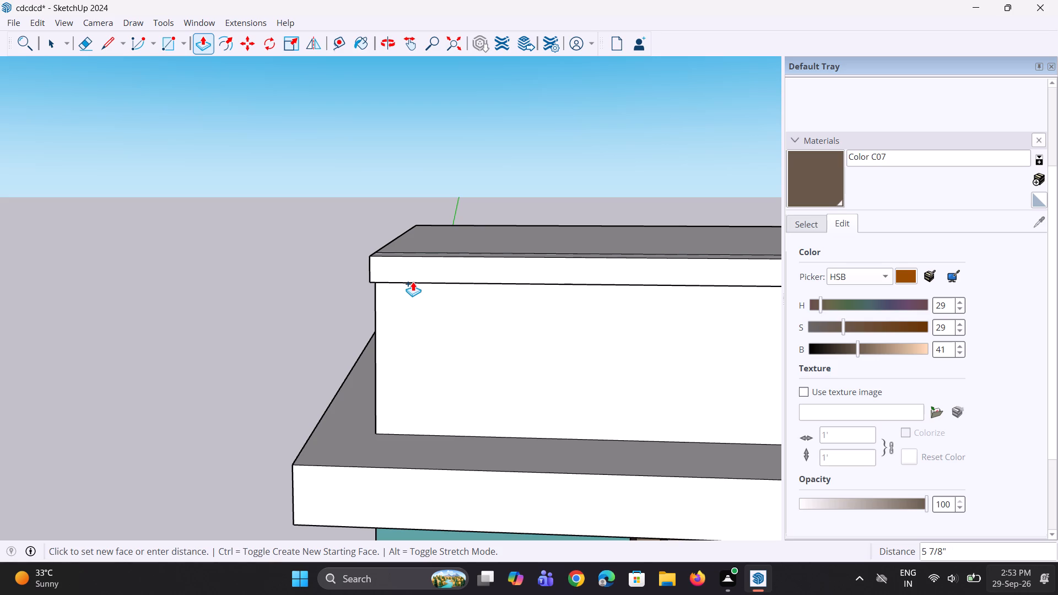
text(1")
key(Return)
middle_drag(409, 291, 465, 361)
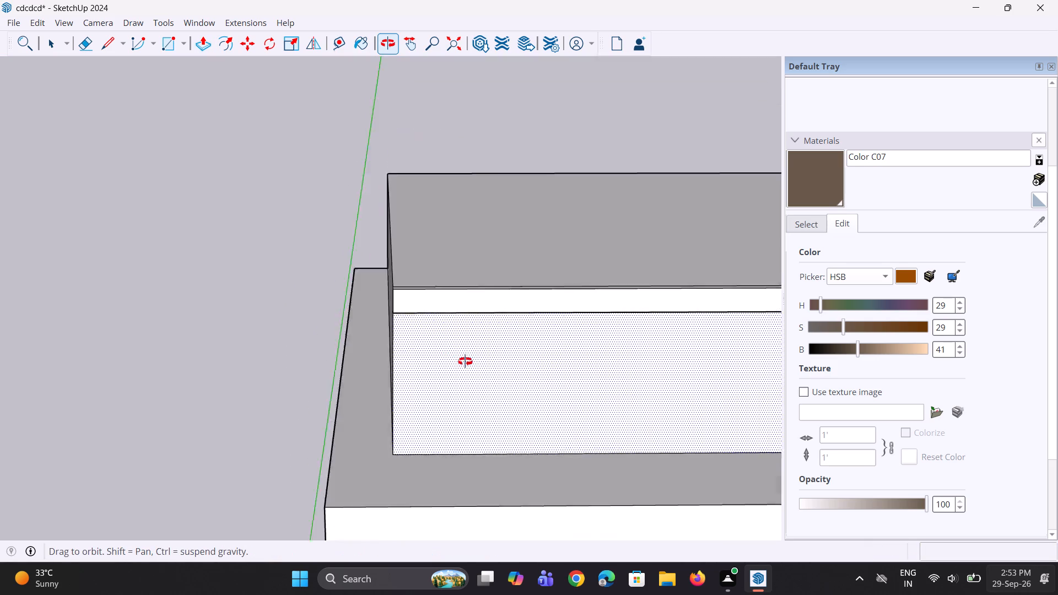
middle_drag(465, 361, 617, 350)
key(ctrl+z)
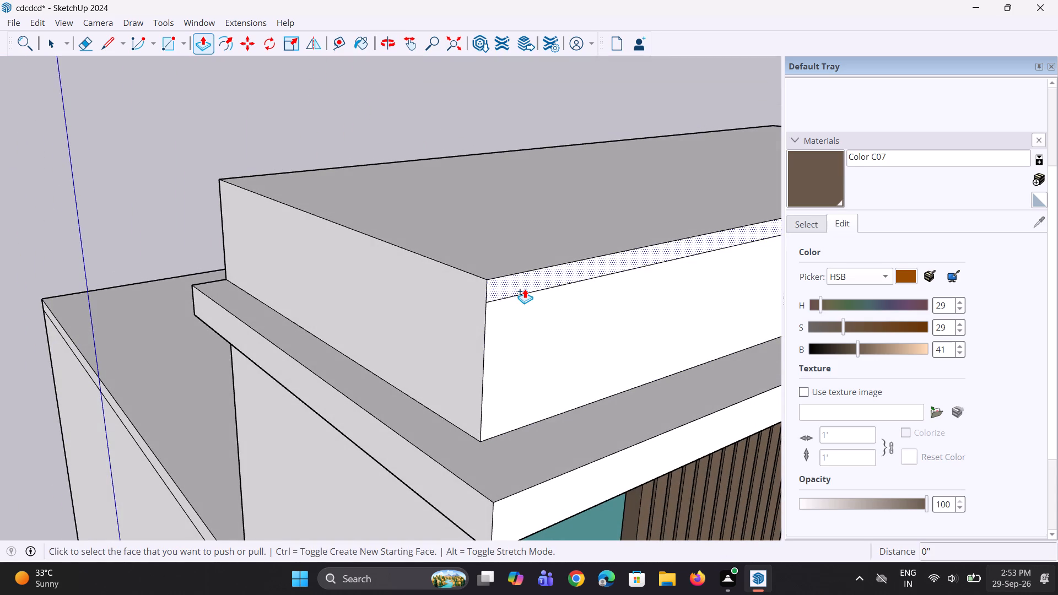
Push/Pull the parapet's top front strip outward 3" and extend its end face about 3 3/8" past the parapet's side.
click(525, 289)
text(3")
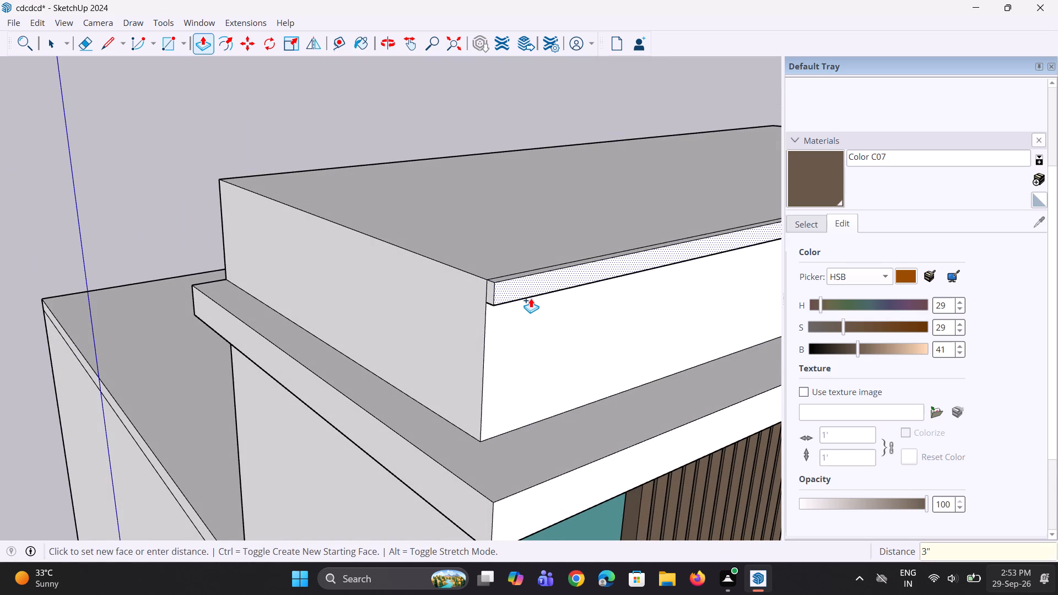
key(Return)
middle_drag(525, 302, 570, 320)
middle_drag(549, 320, 490, 296)
click(458, 278)
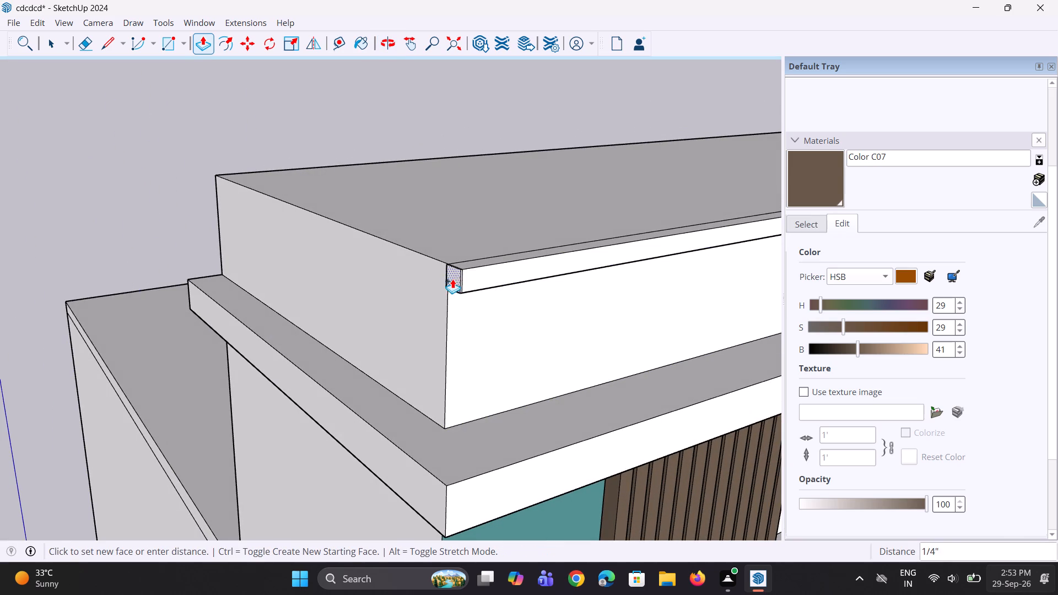
click(435, 283)
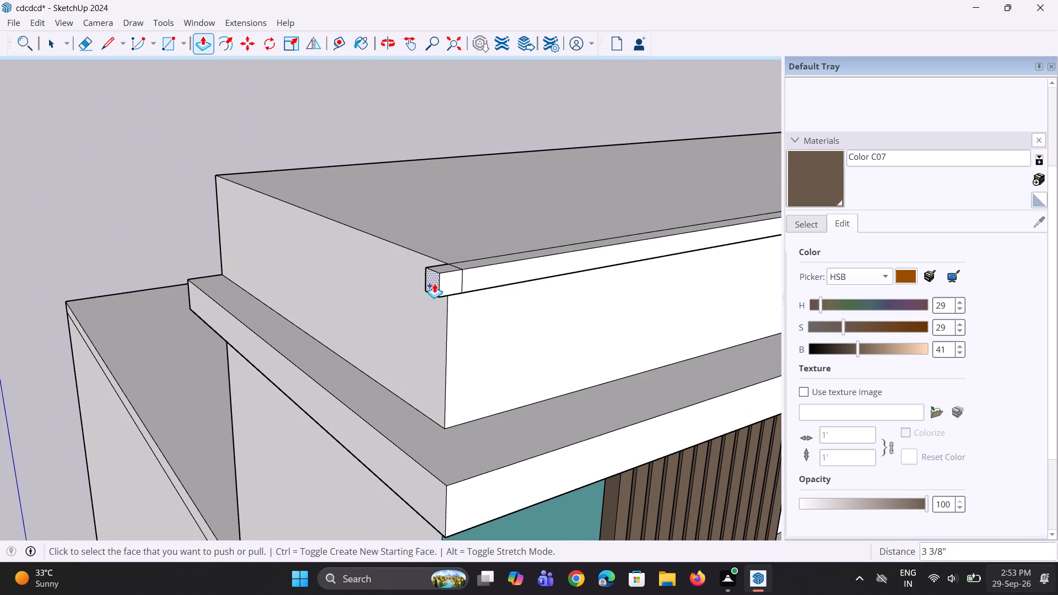
Push/Pull the back face of the trim's projecting end along the parapet's side to its rear edge, about 7' 6".
middle_drag(416, 301, 901, 433)
scroll(375, 333, down, 3)
middle_drag(381, 333, 598, 337)
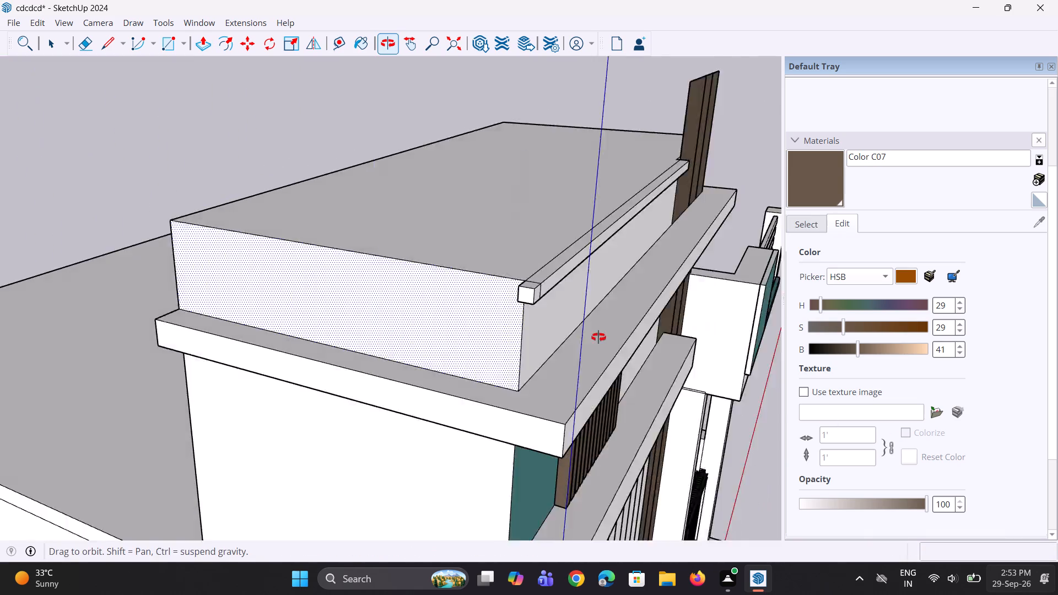
middle_drag(598, 337, 616, 336)
scroll(603, 361, up, 2)
middle_drag(1022, 594, 1027, 594)
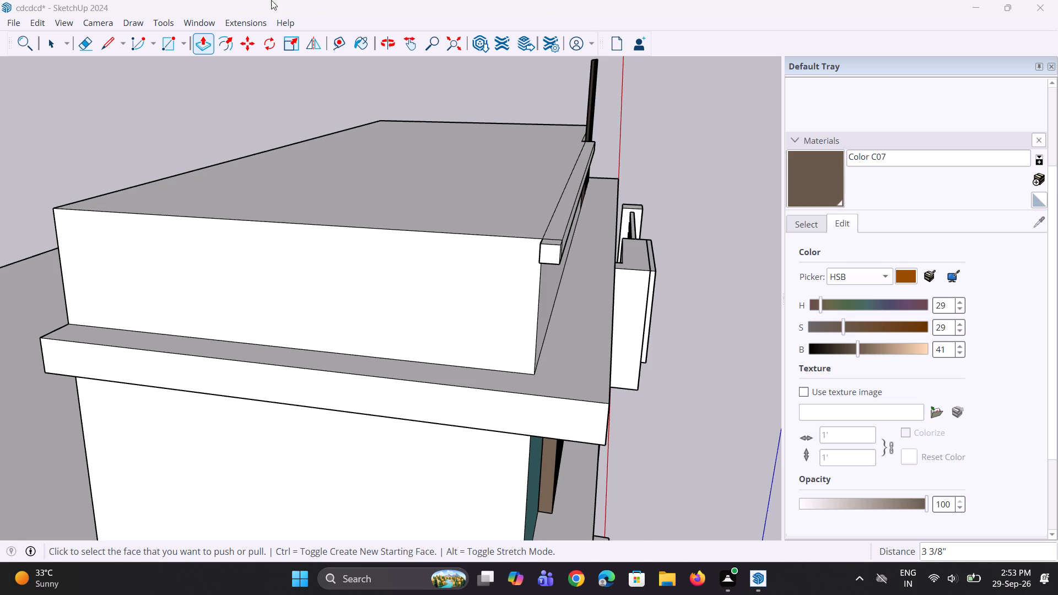
scroll(250, 230, down, 3)
middle_drag(251, 234, 261, 237)
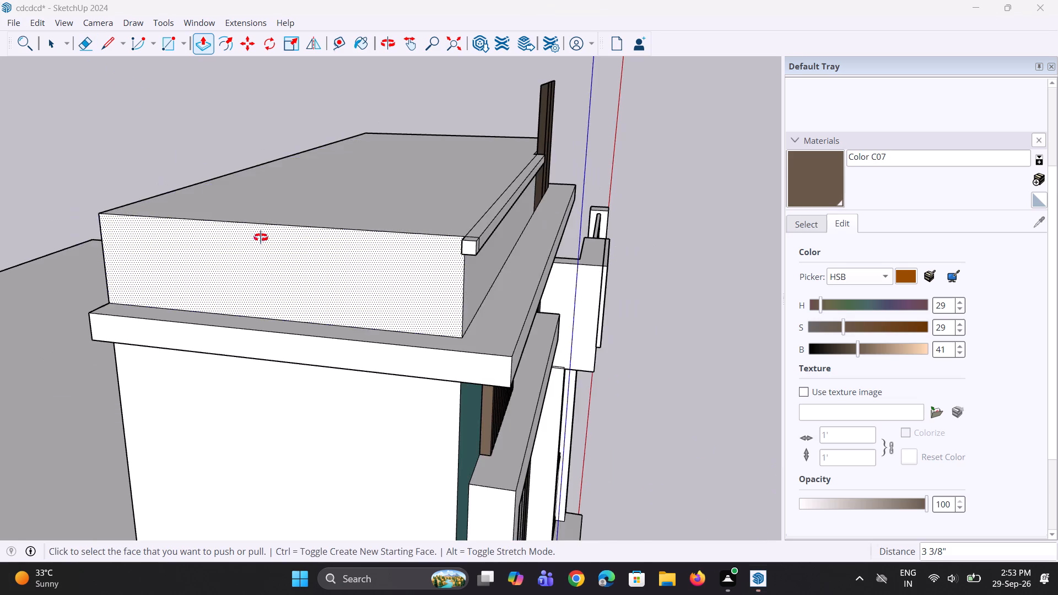
middle_drag(261, 237, 481, 232)
scroll(644, 205, up, 5)
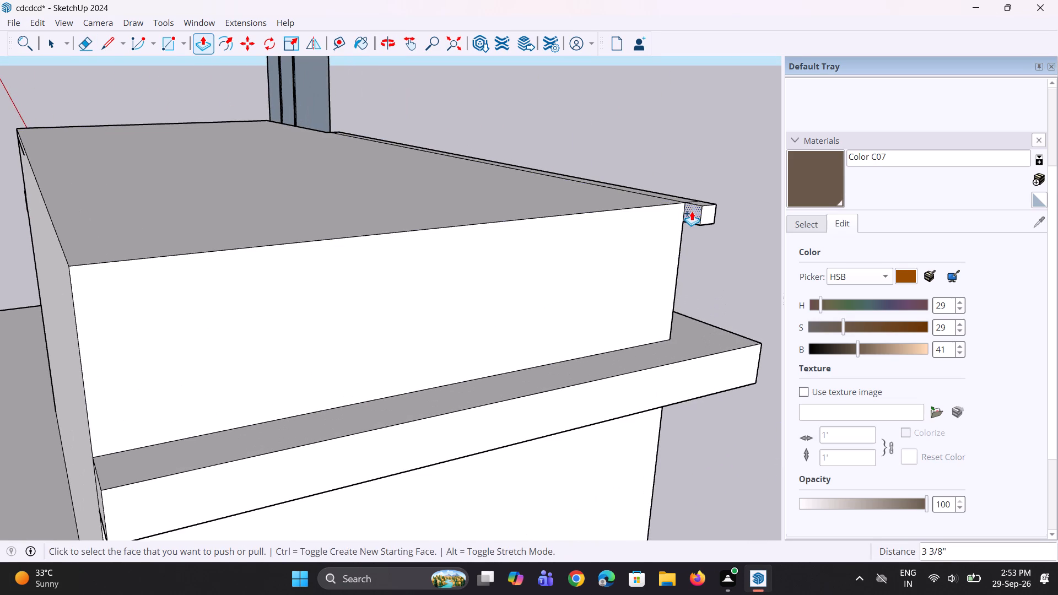
click(692, 211)
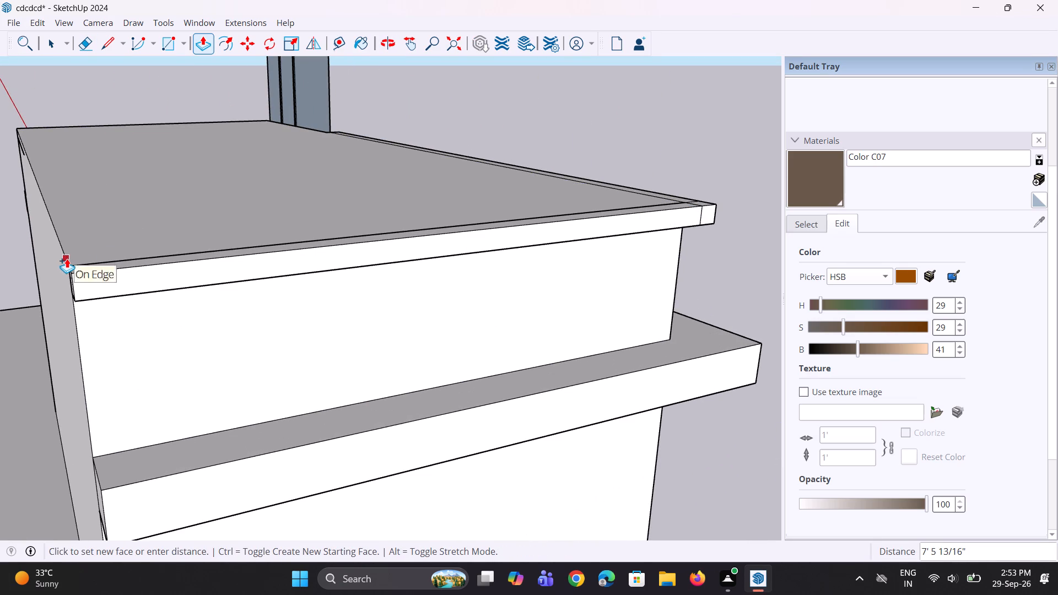
click(67, 258)
Erase the leftover seam edges on the top and both outer faces of the parapet trim's front corner.
scroll(147, 267, down, 4)
middle_drag(595, 253, 168, 236)
scroll(186, 223, down, 5)
middle_drag(251, 224, 251, 226)
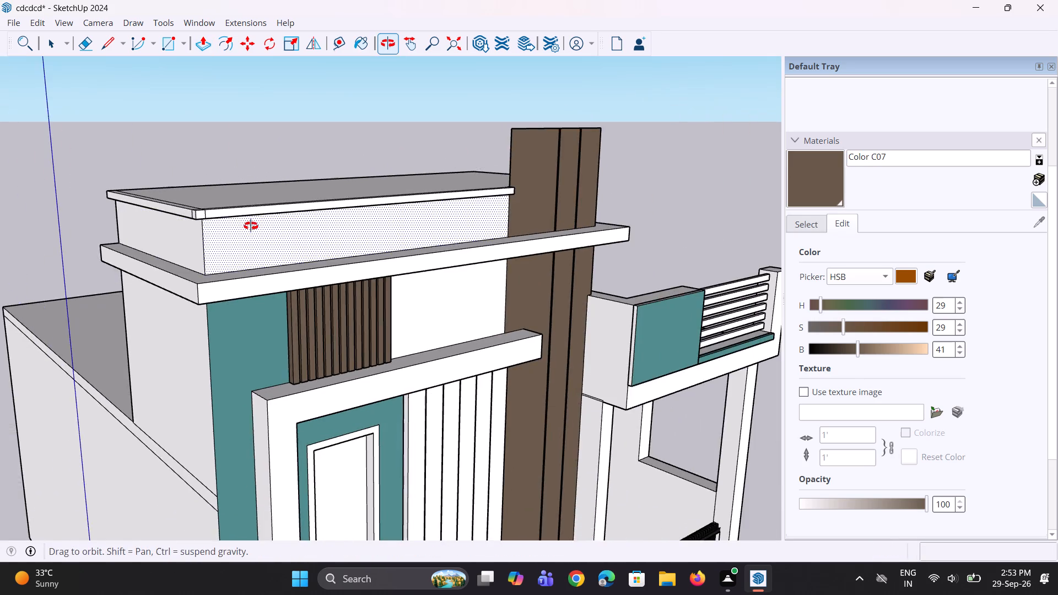
middle_drag(251, 226, 152, 228)
scroll(140, 208, up, 3)
middle_drag(103, 208, 261, 232)
scroll(225, 244, up, 7)
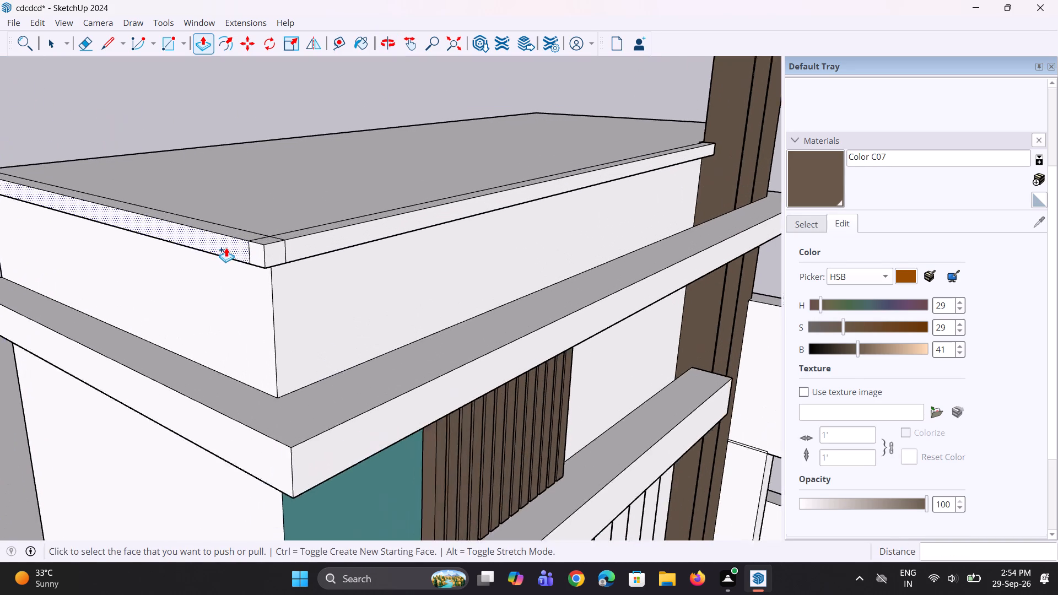
key(space)
key(e)
scroll(229, 254, up, 6)
click(261, 248)
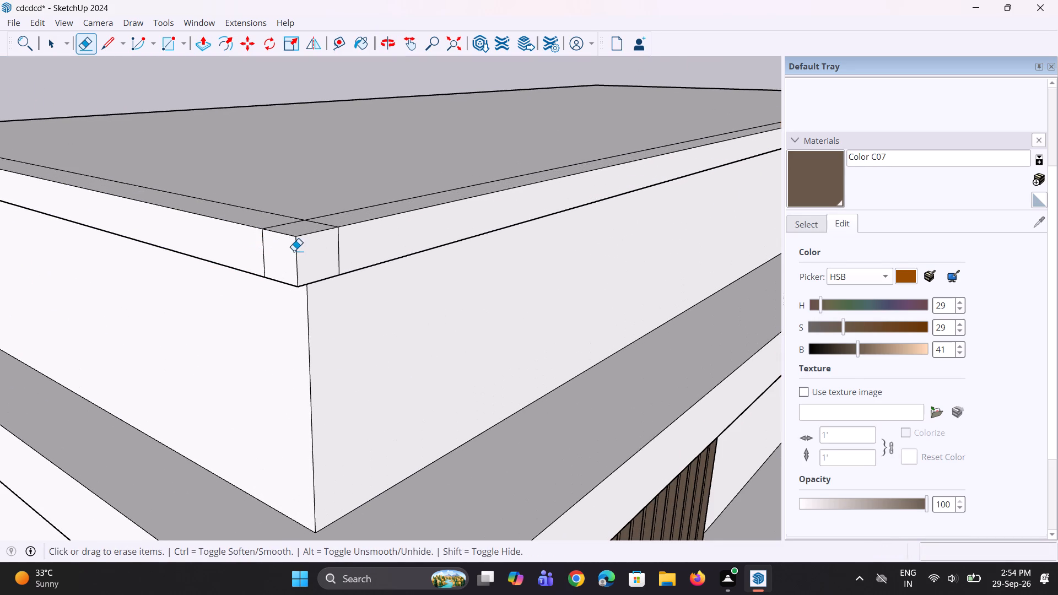
click(266, 245)
click(265, 241)
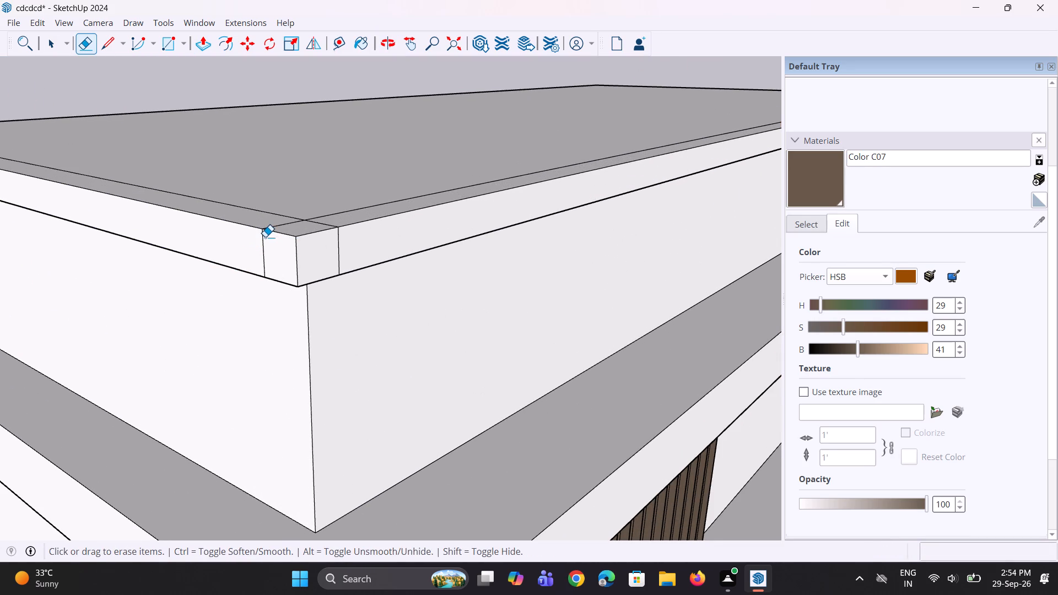
click(265, 237)
click(260, 239)
double_click(264, 243)
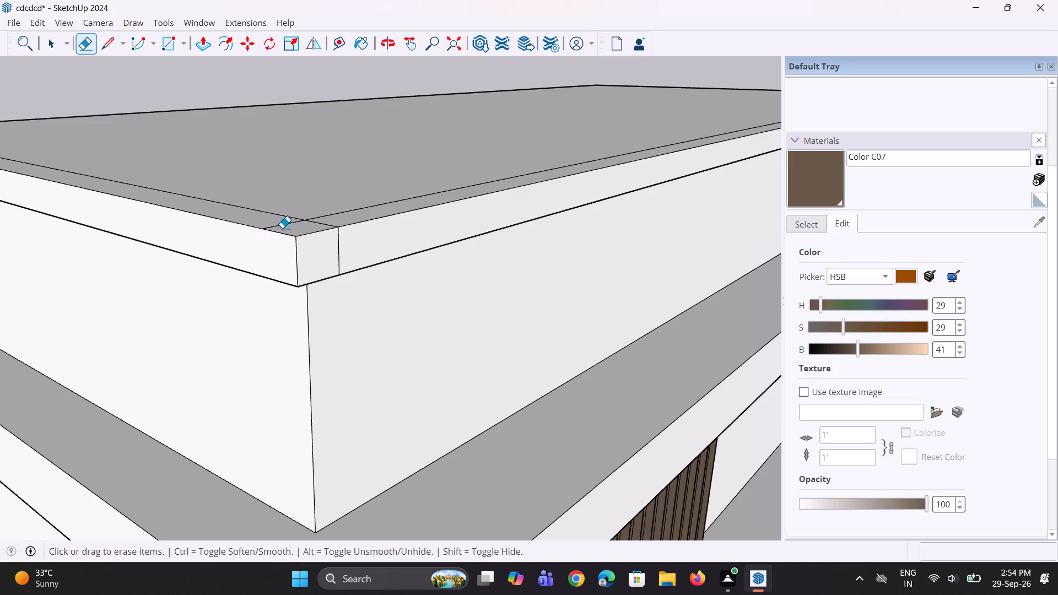
click(283, 224)
click(329, 225)
click(338, 244)
Examine the parapet's new projecting trim together with the rest of the facade from the front corner.
scroll(339, 253, down, 12)
middle_drag(346, 269, 252, 282)
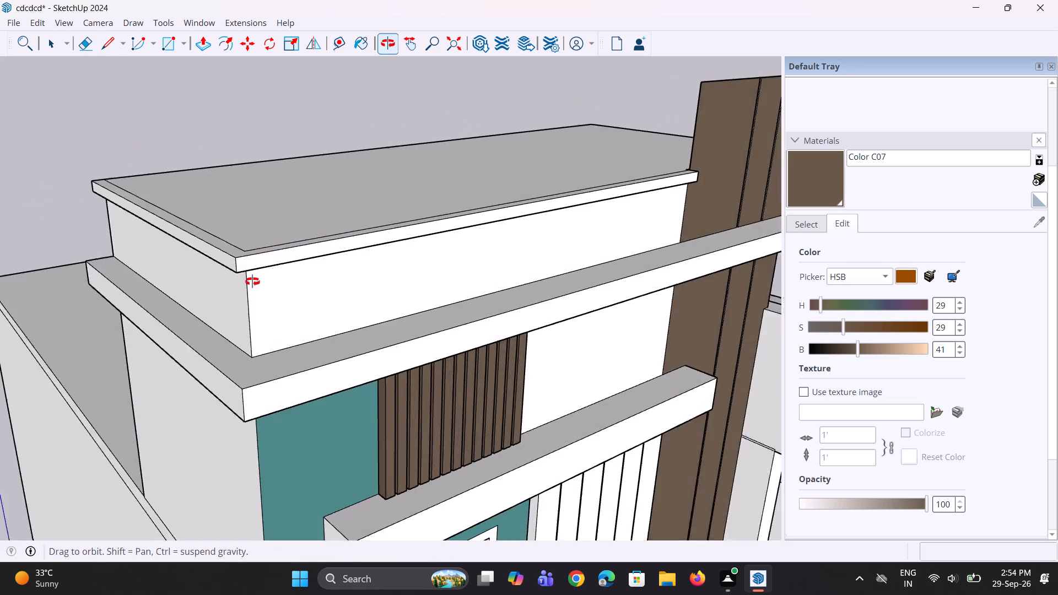
middle_drag(252, 282, 252, 282)
scroll(272, 275, down, 5)
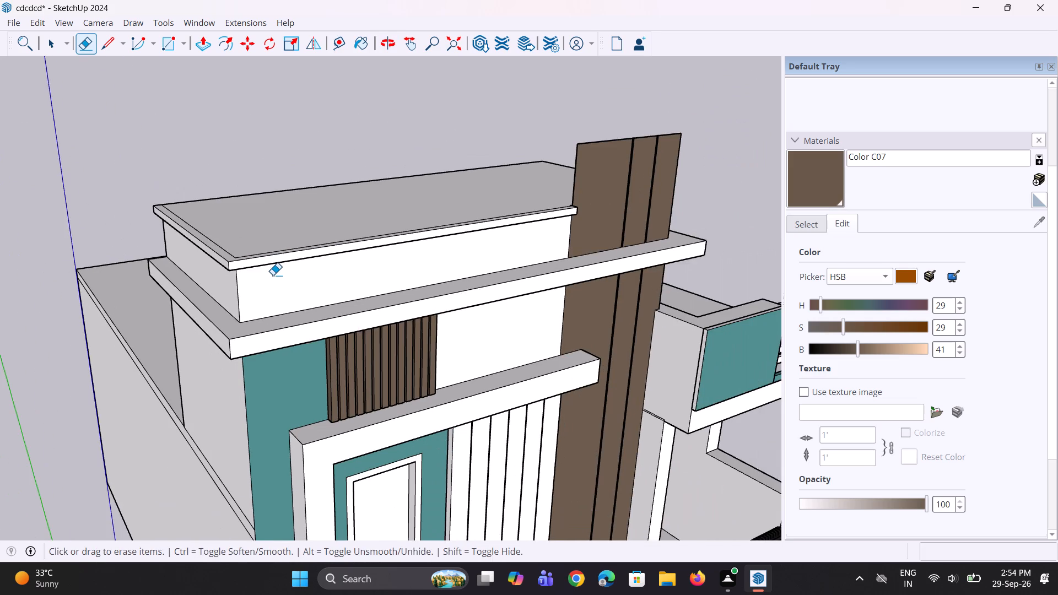
scroll(273, 275, down, 7)
middle_drag(274, 293, 263, 273)
scroll(282, 290, down, 2)
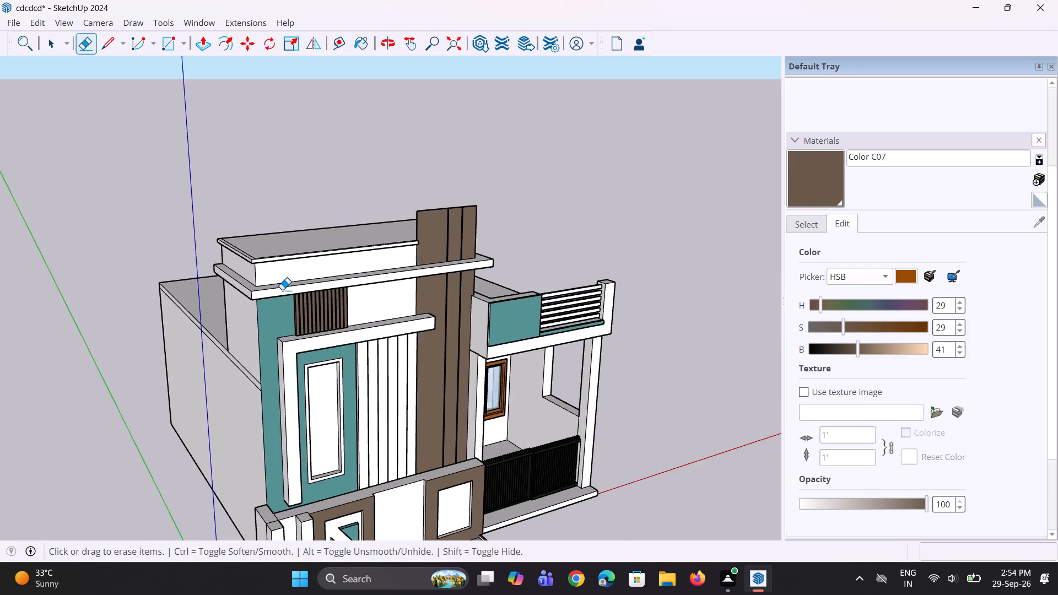
middle_drag(289, 297, 231, 301)
Paint the upper parapet's front face and the front of its projecting trim with cream Color D01.
click(797, 230)
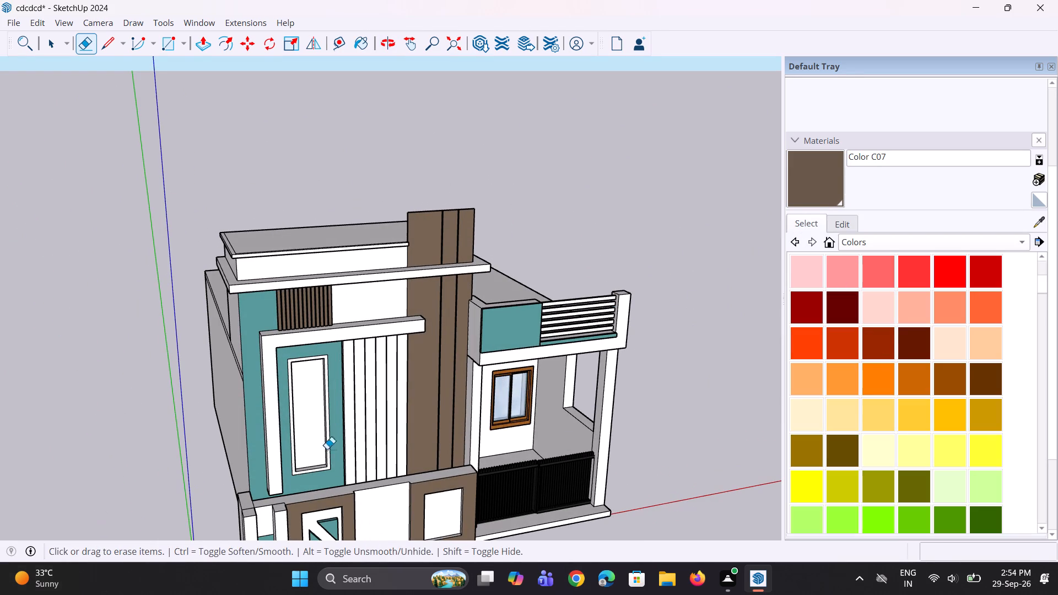
click(816, 425)
scroll(304, 278, up, 4)
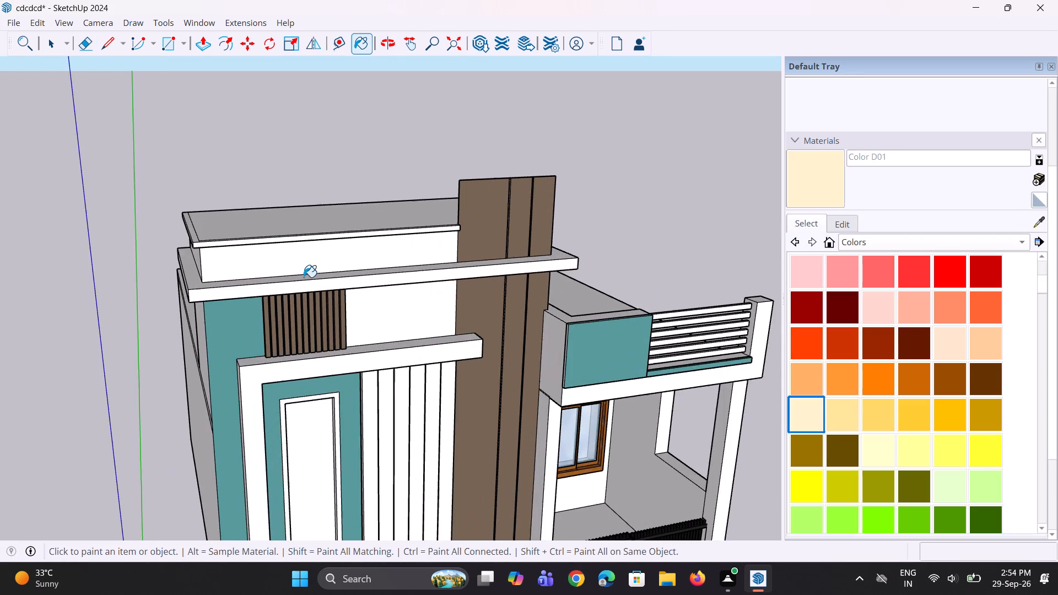
scroll(303, 277, up, 4)
click(329, 218)
scroll(316, 229, up, 3)
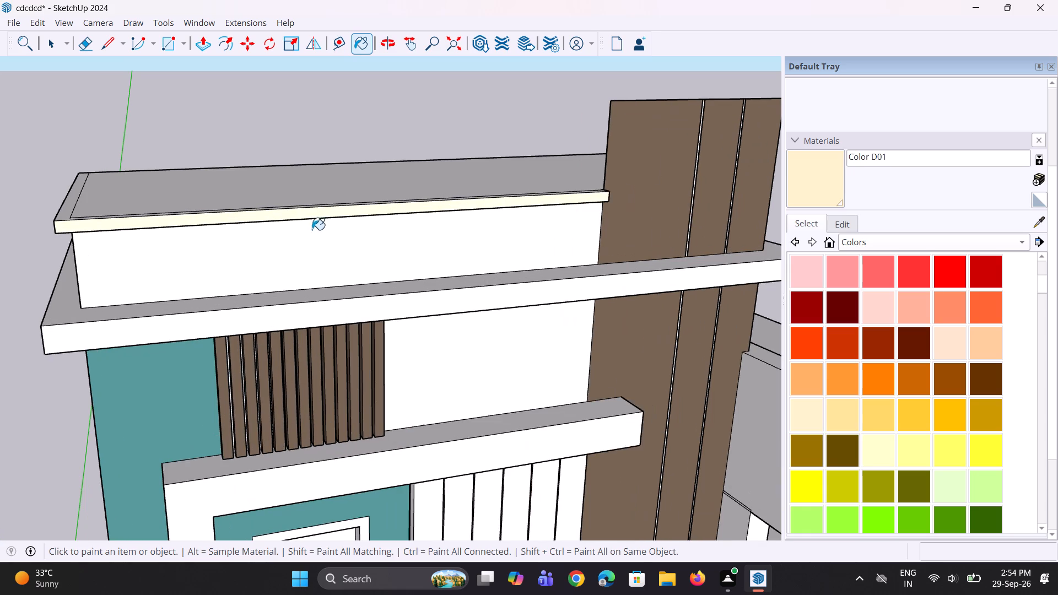
click(253, 247)
Paint the parapet trim's top rim and side face and the parapet's side wall with Color D01.
scroll(114, 236, up, 6)
middle_drag(103, 229, 134, 324)
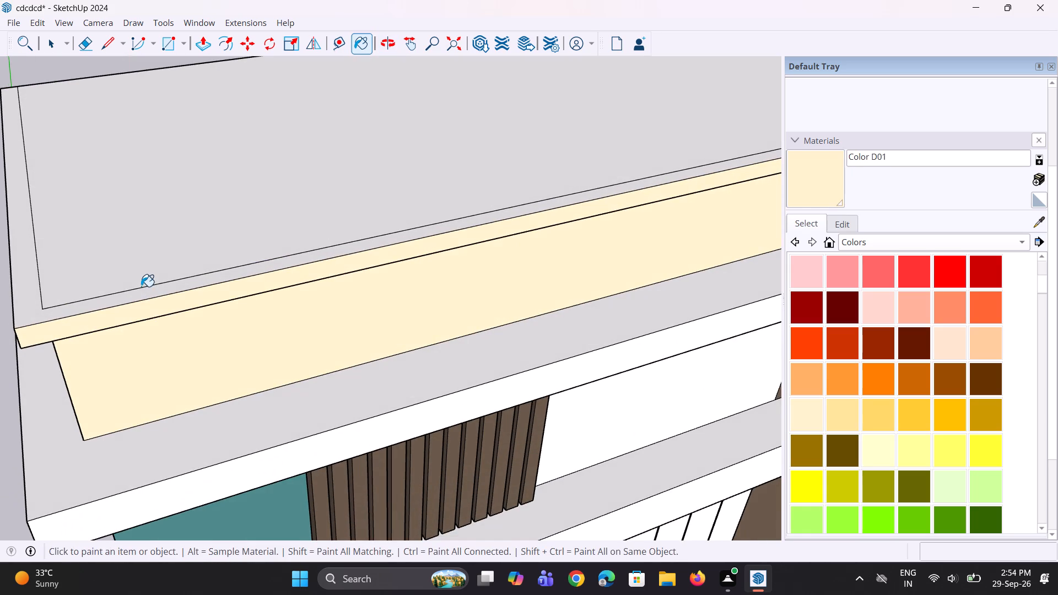
click(143, 293)
middle_drag(43, 336, 122, 270)
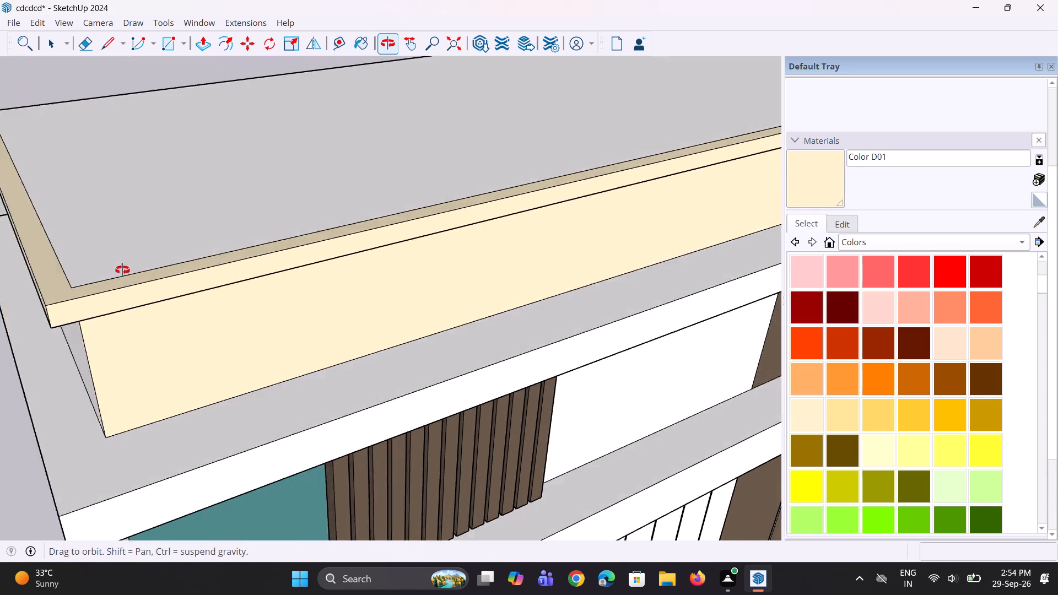
middle_drag(122, 270, 202, 221)
click(168, 190)
click(176, 257)
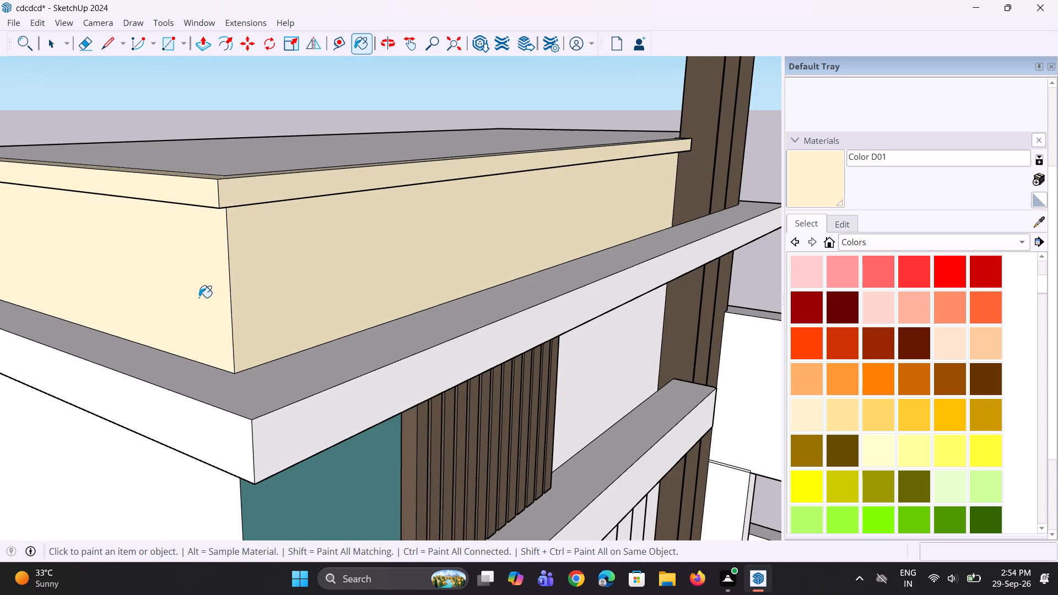
Paint the front, top, side and underside of the projecting band below the parapet with Color D01.
scroll(206, 309, down, 5)
middle_drag(267, 320, 153, 297)
scroll(264, 299, down, 4)
middle_drag(317, 312, 308, 311)
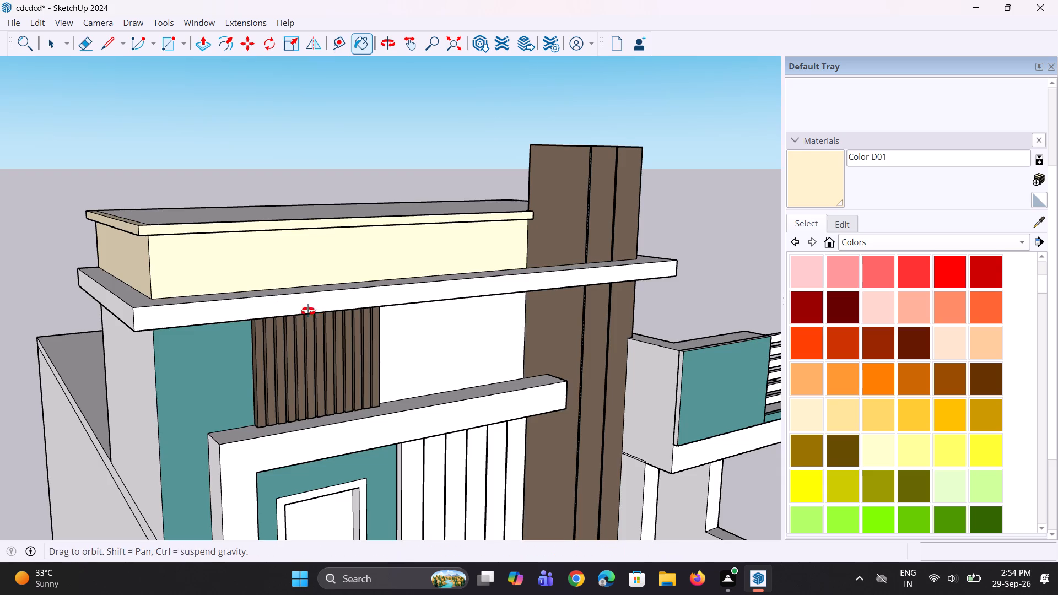
middle_drag(308, 311, 252, 300)
click(257, 295)
middle_drag(198, 295, 190, 357)
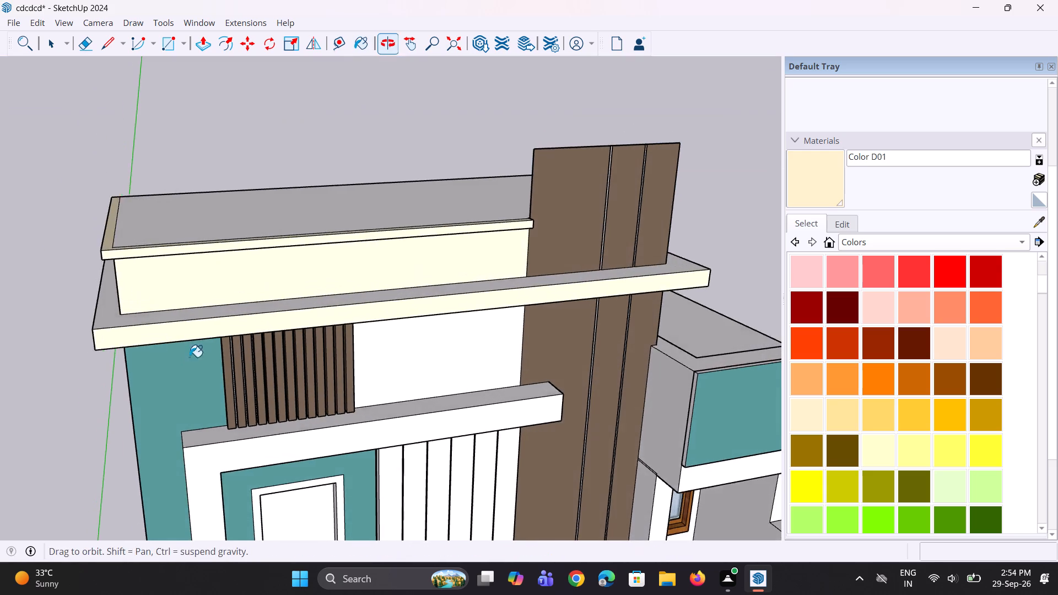
middle_drag(190, 357, 191, 356)
scroll(124, 285, up, 2)
click(116, 326)
middle_drag(116, 361, 211, 224)
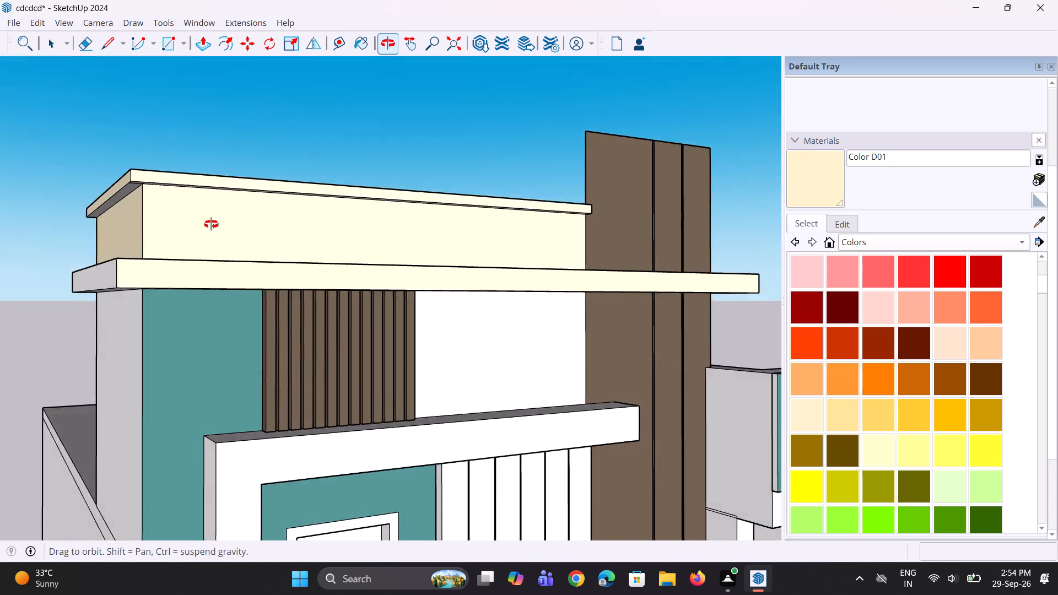
middle_drag(211, 224, 314, 186)
click(242, 204)
click(246, 179)
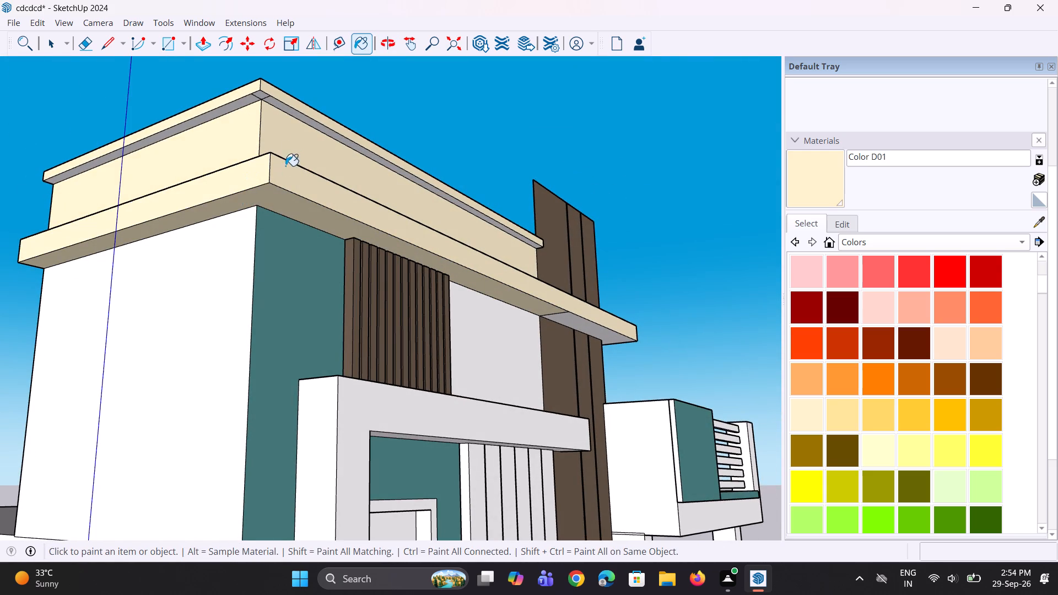
Paint the underside strips of the parapet's top trim, including the corner piece, with Color D01.
scroll(285, 114, up, 5)
click(289, 113)
click(288, 106)
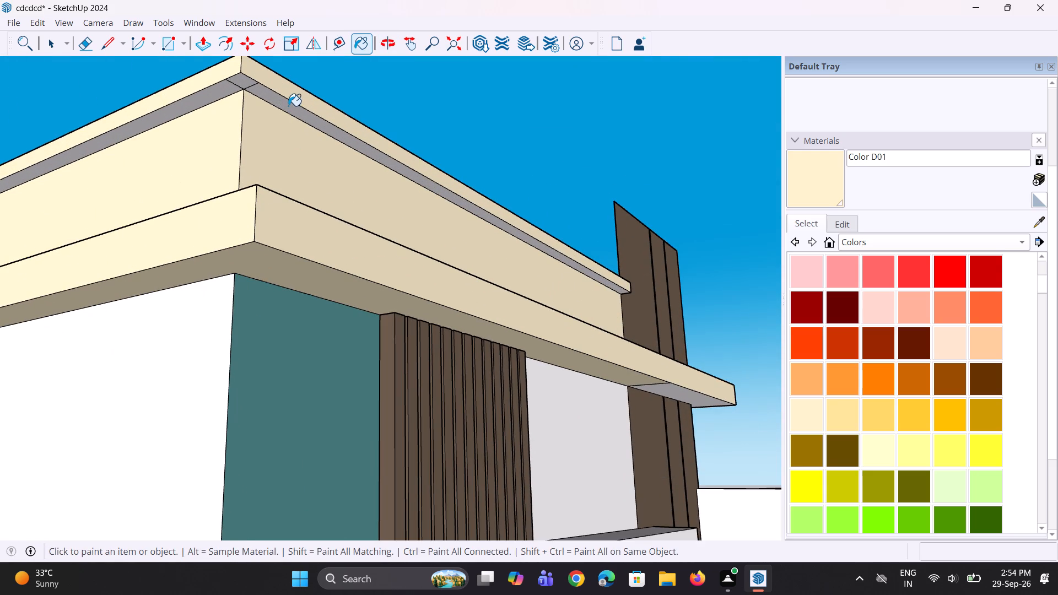
click(206, 93)
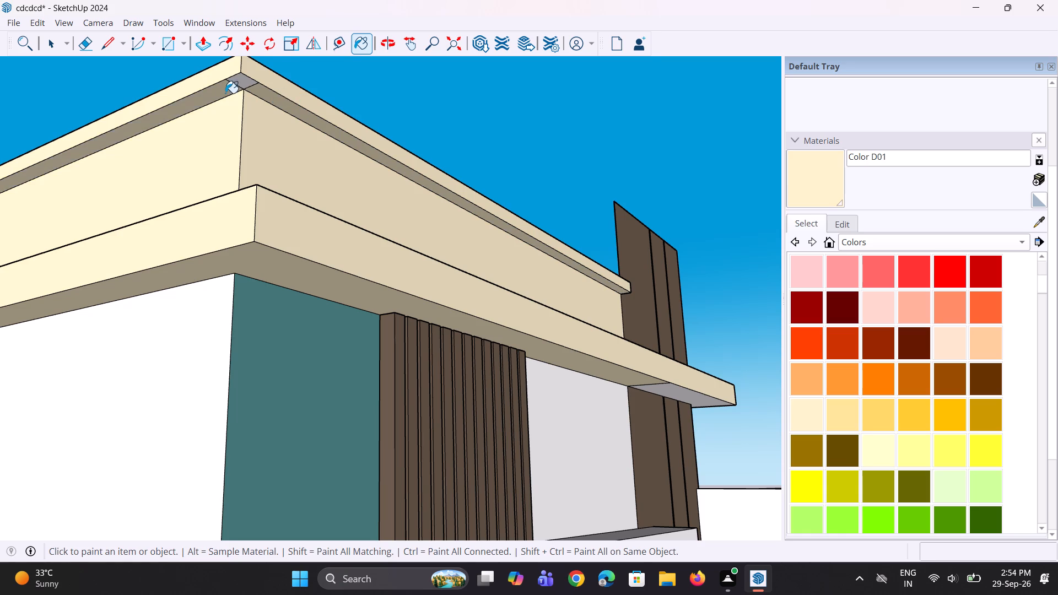
scroll(229, 92, up, 3)
click(242, 80)
Paint the upper wall panel beside the brown slats and the front of the L-shaped window surround with Color D01.
scroll(263, 211, down, 5)
middle_drag(326, 256, 204, 306)
scroll(325, 259, down, 1)
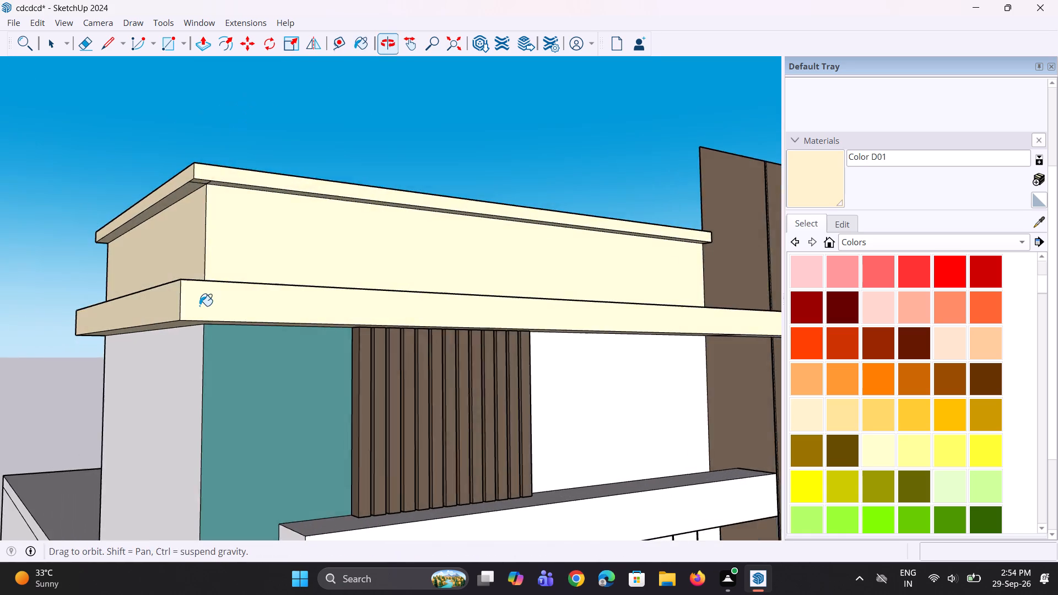
scroll(199, 298, down, 4)
scroll(369, 375, down, 4)
middle_drag(365, 364, 340, 394)
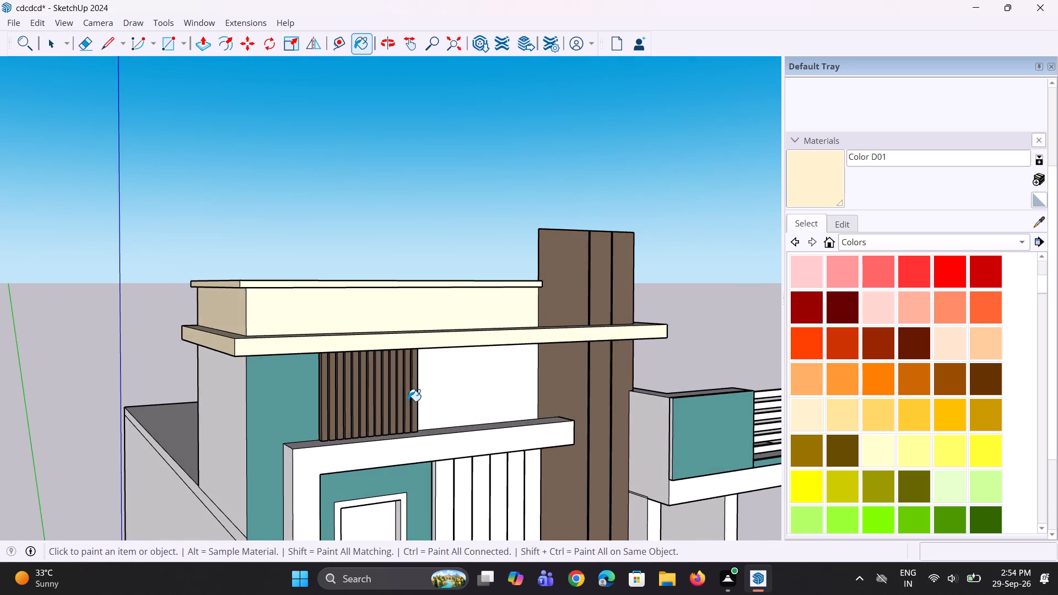
scroll(317, 360, down, 4)
middle_drag(320, 363, 244, 371)
scroll(467, 418, up, 3)
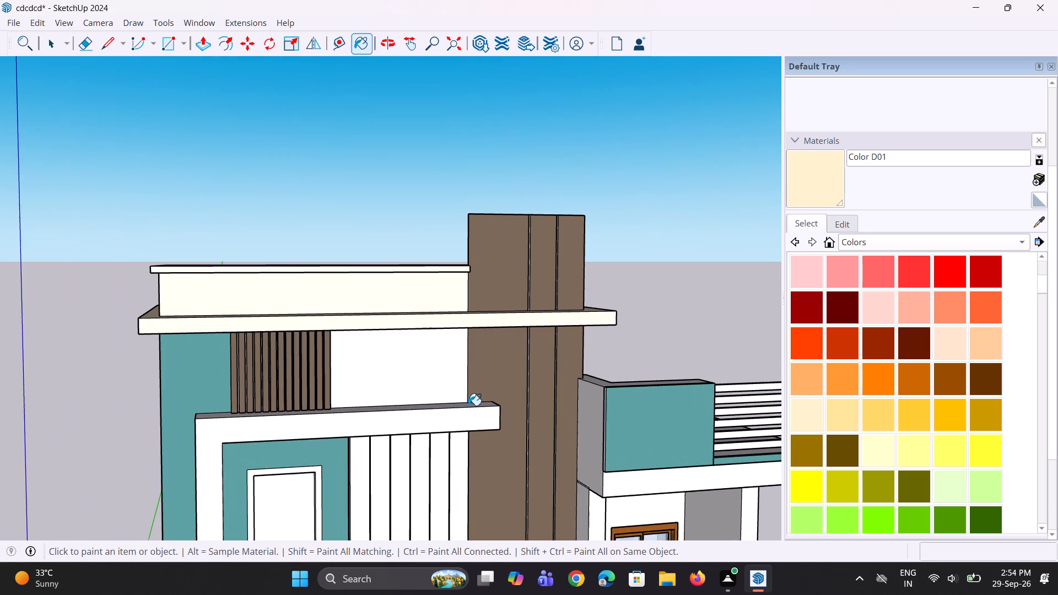
click(430, 372)
click(334, 426)
Paint the L-shaped surround's top and outer side and the upper floor's side wall with Color D01.
scroll(221, 393, down, 4)
scroll(220, 420, up, 4)
middle_drag(220, 420, 226, 494)
scroll(231, 438, up, 3)
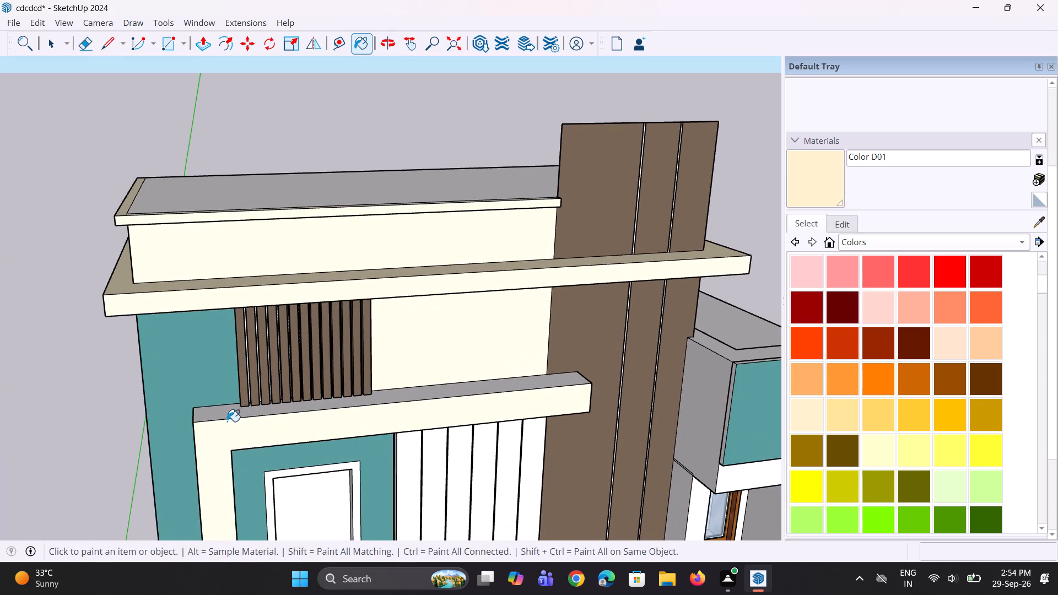
click(226, 412)
scroll(234, 426, up, 1)
middle_drag(234, 426, 447, 390)
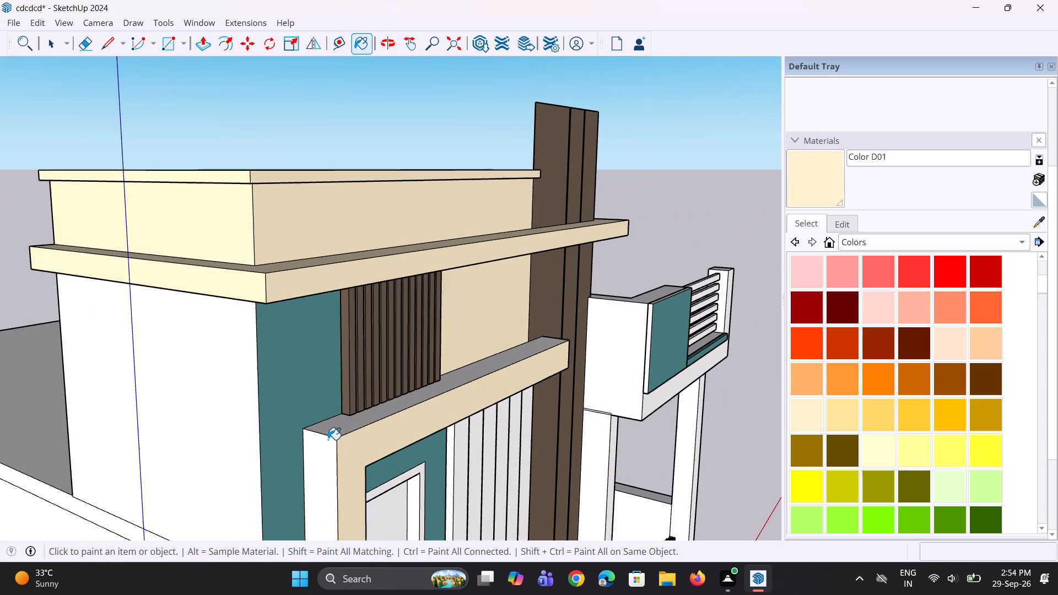
click(319, 451)
click(342, 419)
click(216, 397)
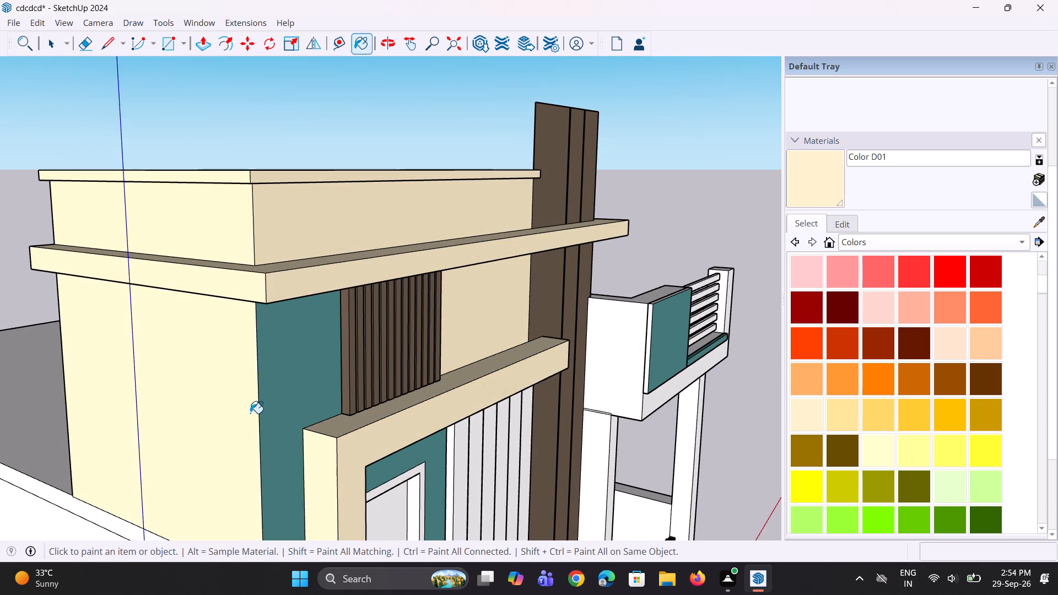
click(330, 430)
click(312, 447)
Paint the six vertical panels beside the brown column and the exposed side edge of the outermost one with Color D01.
scroll(215, 315, down, 11)
scroll(286, 473, up, 3)
middle_drag(289, 459, 178, 429)
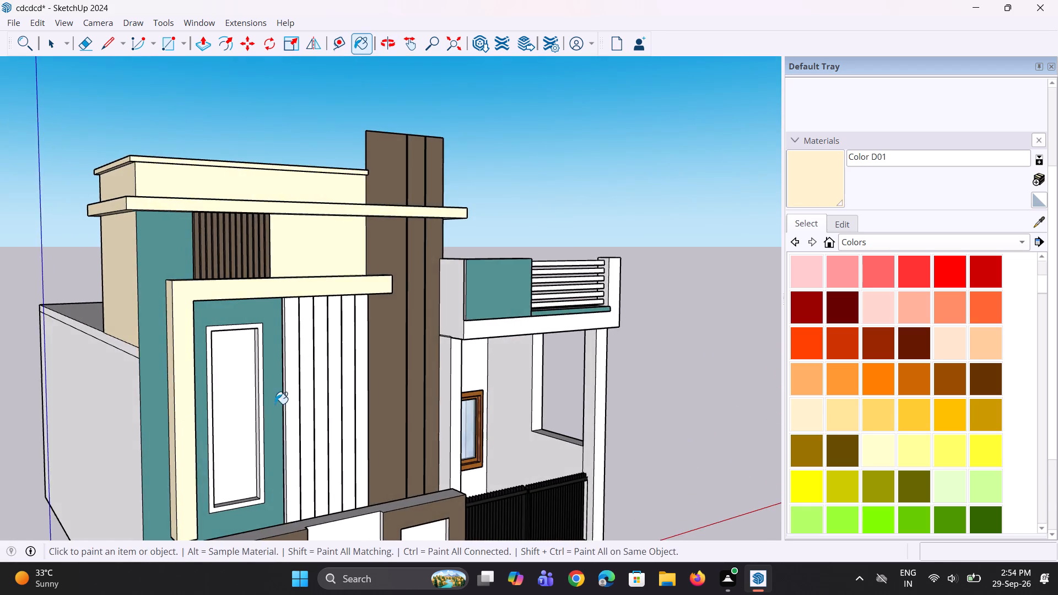
scroll(390, 381, up, 10)
click(313, 337)
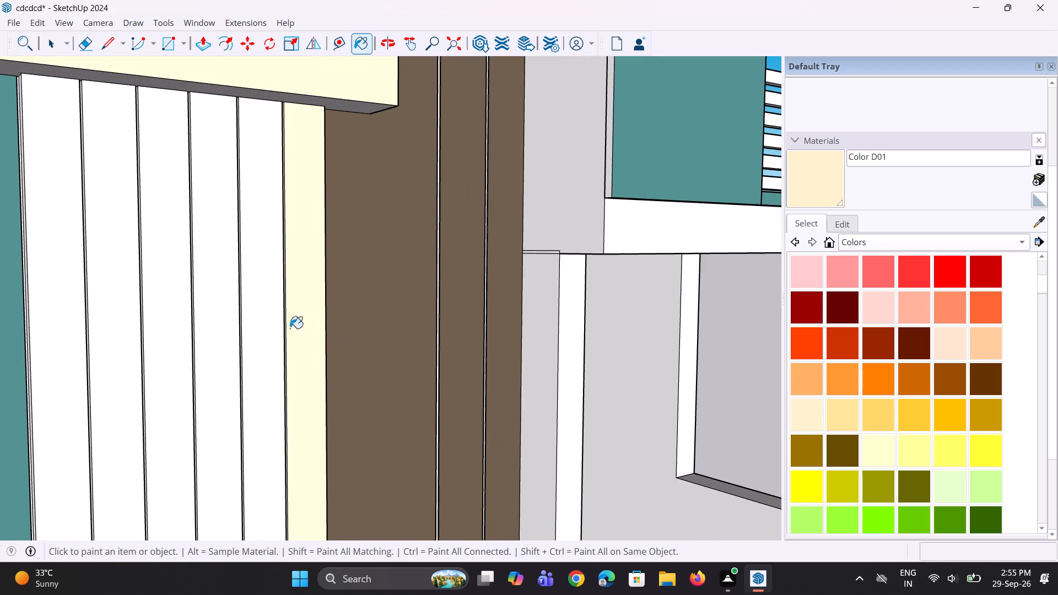
click(271, 321)
click(224, 297)
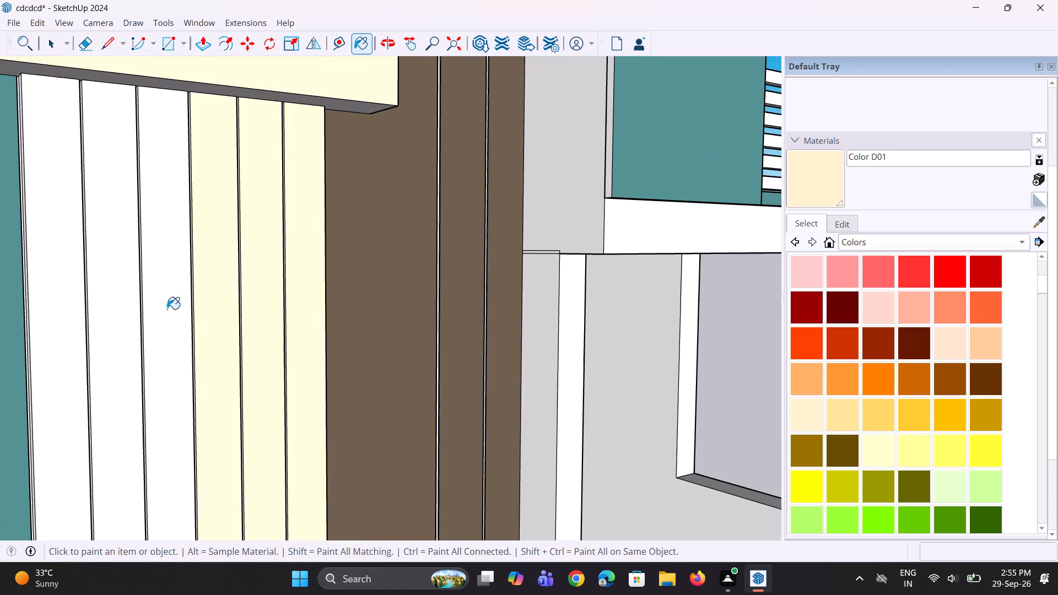
click(167, 309)
click(99, 311)
click(47, 319)
middle_drag(58, 318, 121, 329)
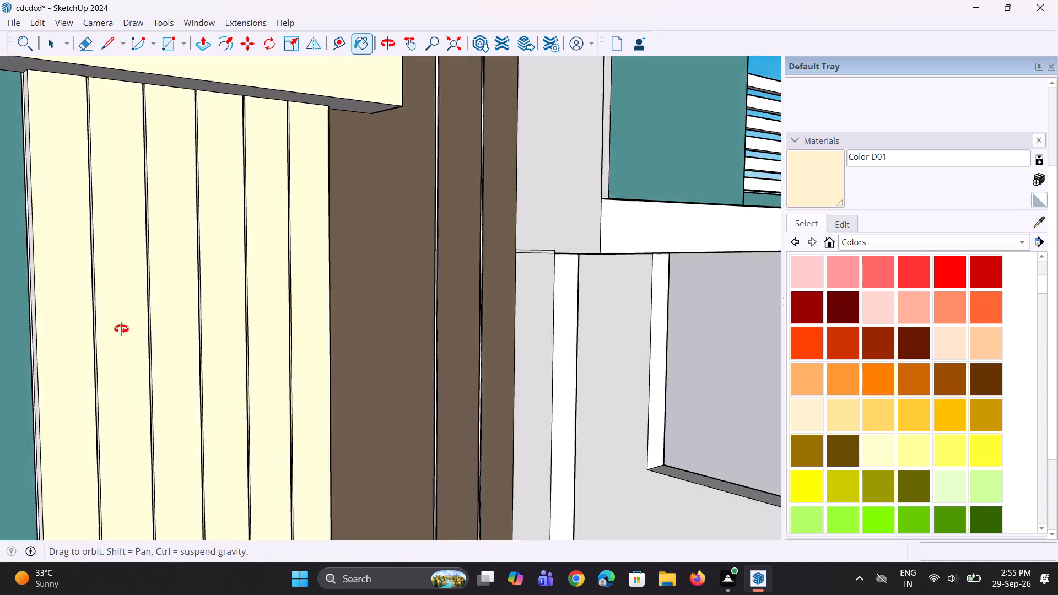
middle_drag(121, 329, 203, 343)
scroll(159, 311, up, 2)
click(123, 283)
Paint the front beam and end post of the balcony parapet above the porch with Color D01.
scroll(156, 318, down, 5)
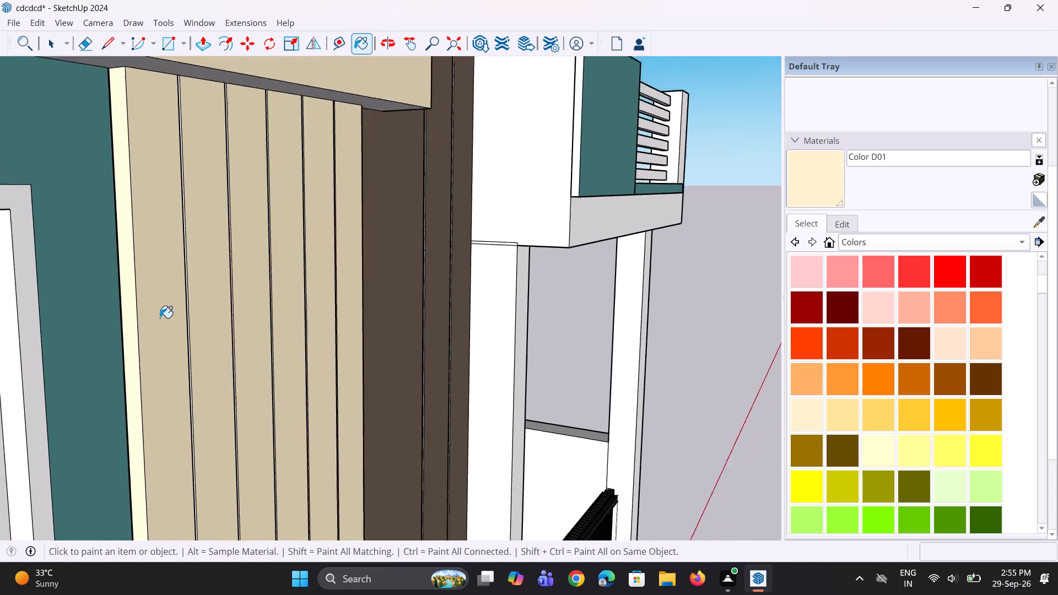
scroll(250, 318, down, 1)
middle_drag(250, 318, 29, 297)
scroll(261, 288, down, 3)
middle_drag(264, 289, 234, 288)
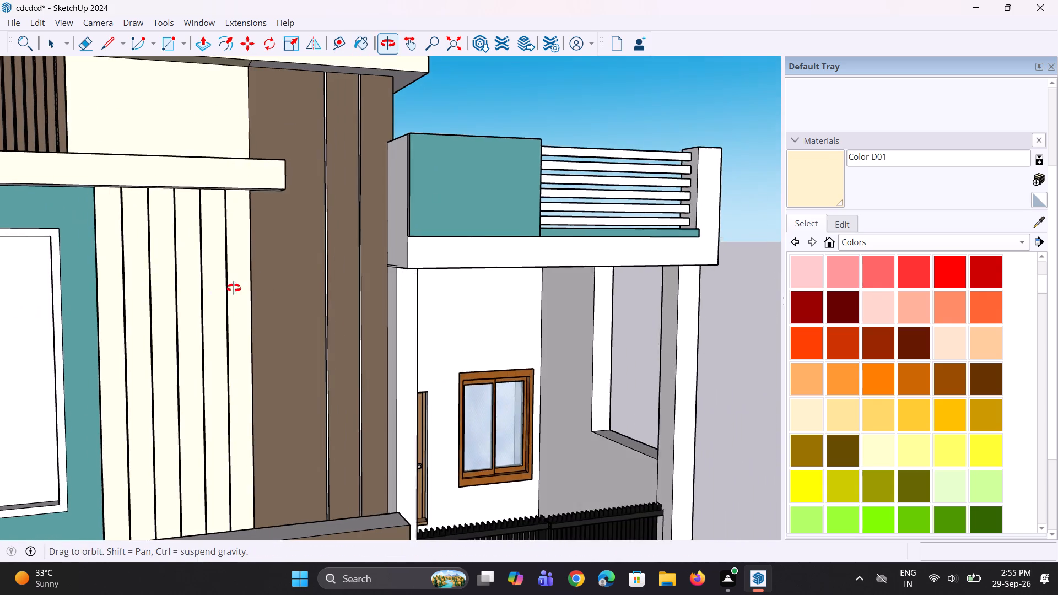
middle_drag(234, 288, 209, 296)
scroll(209, 296, down, 5)
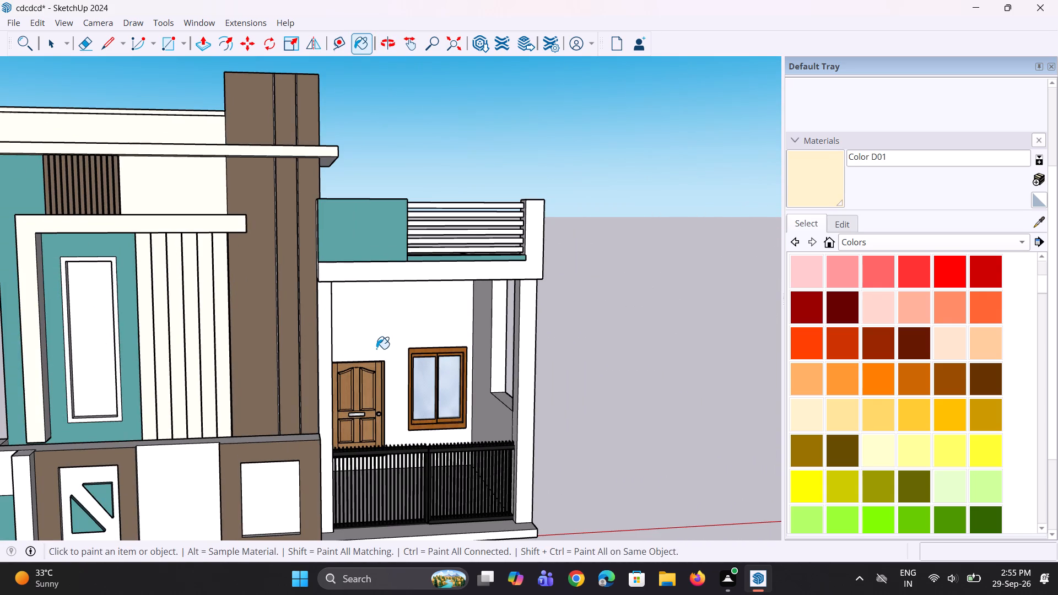
scroll(376, 349, down, 4)
middle_drag(495, 388, 444, 390)
scroll(342, 300, up, 2)
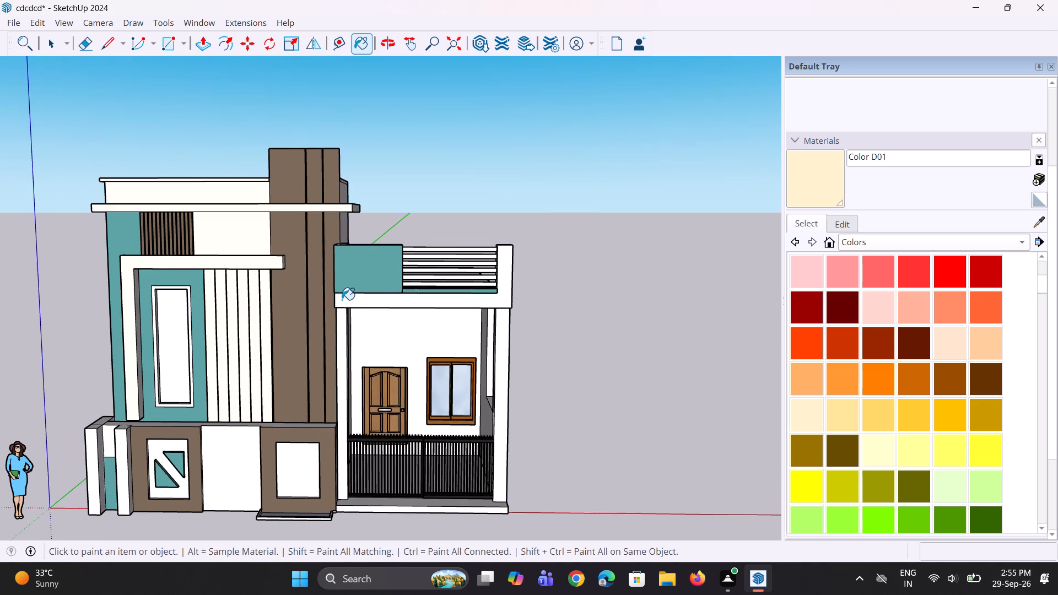
click(346, 306)
scroll(483, 304, up, 3)
click(507, 286)
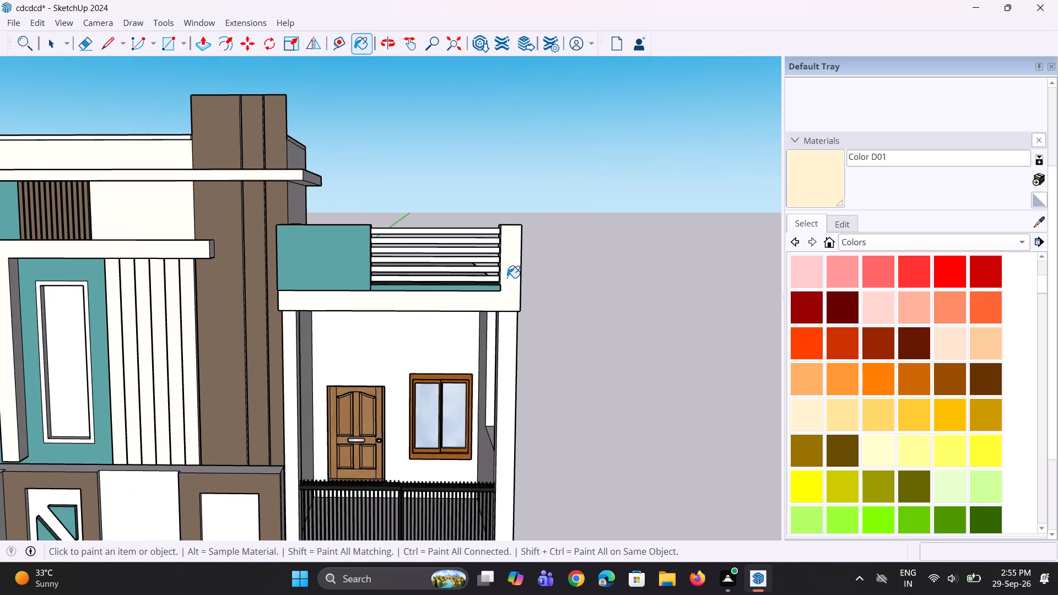
Examine the balcony's horizontal rails and the colouring of the whole front elevation.
scroll(474, 220, up, 6)
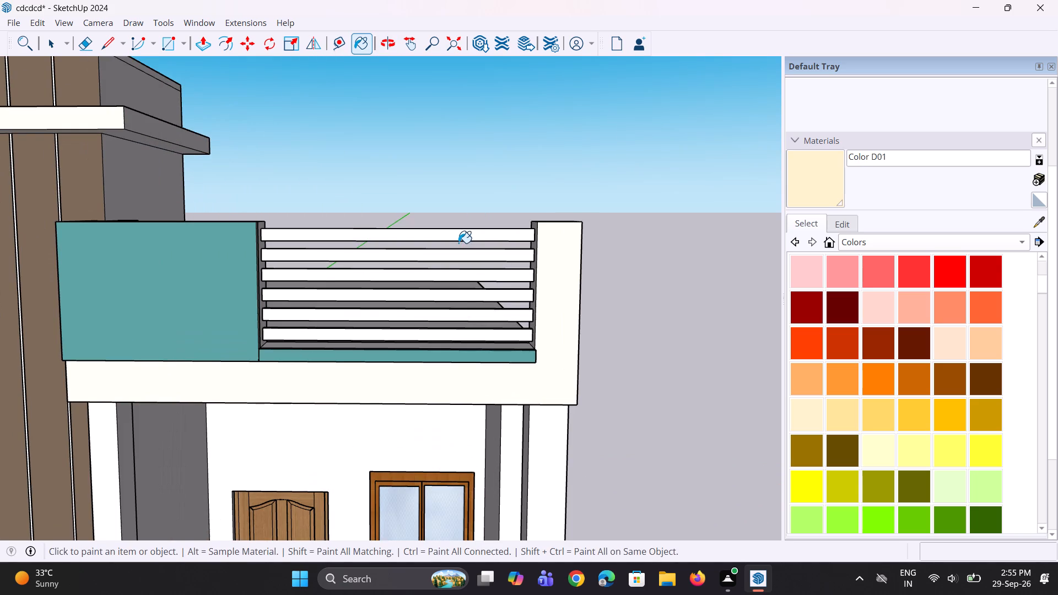
scroll(451, 335, down, 4)
scroll(361, 360, down, 5)
scroll(408, 303, down, 5)
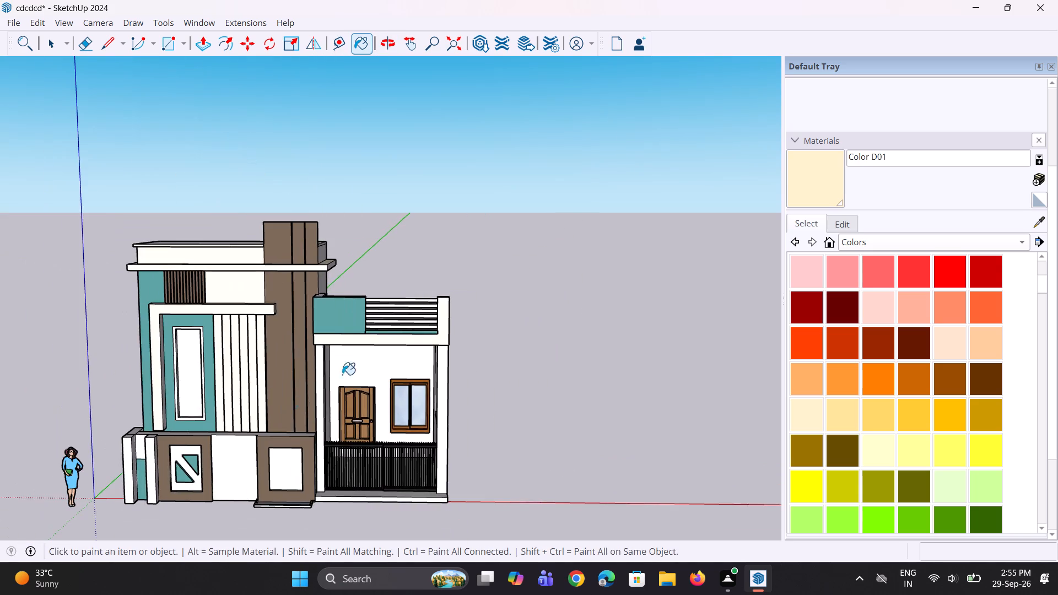
middle_drag(278, 426, 289, 391)
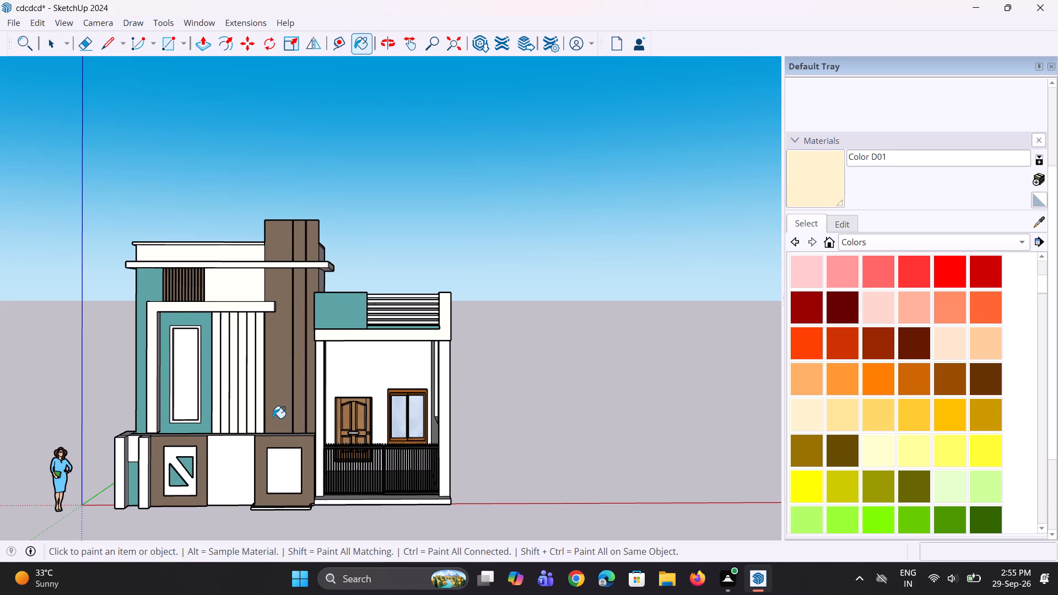
scroll(193, 440, down, 3)
middle_drag(187, 440, 203, 442)
Paint the inner side face of the L-shaped surround beside the teal window wall with Color D01.
scroll(202, 445, up, 1)
scroll(156, 372, up, 3)
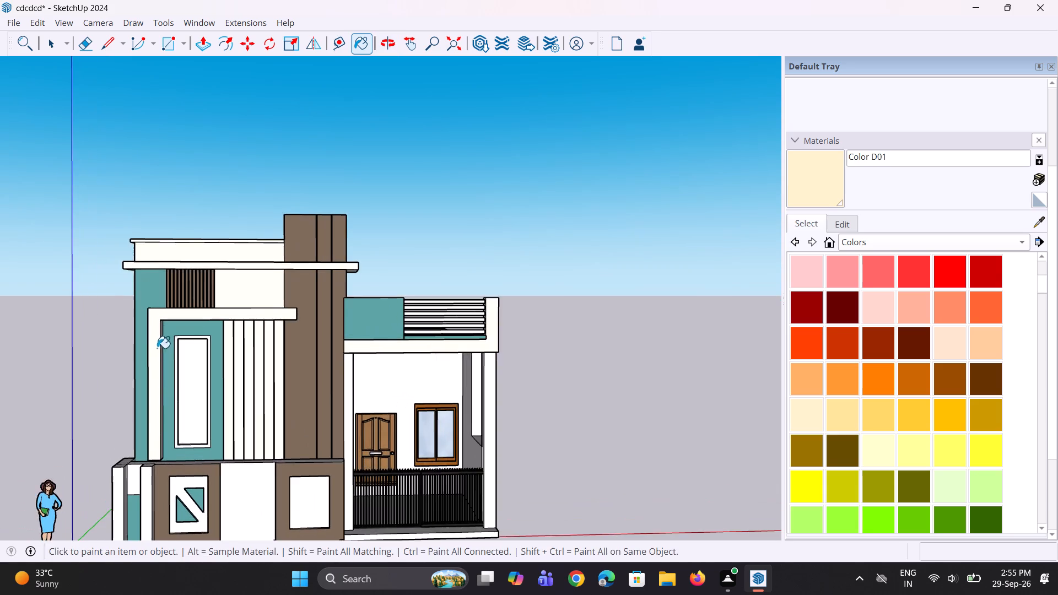
scroll(158, 331, up, 6)
click(156, 325)
middle_drag(153, 342, 161, 347)
scroll(164, 354, up, 2)
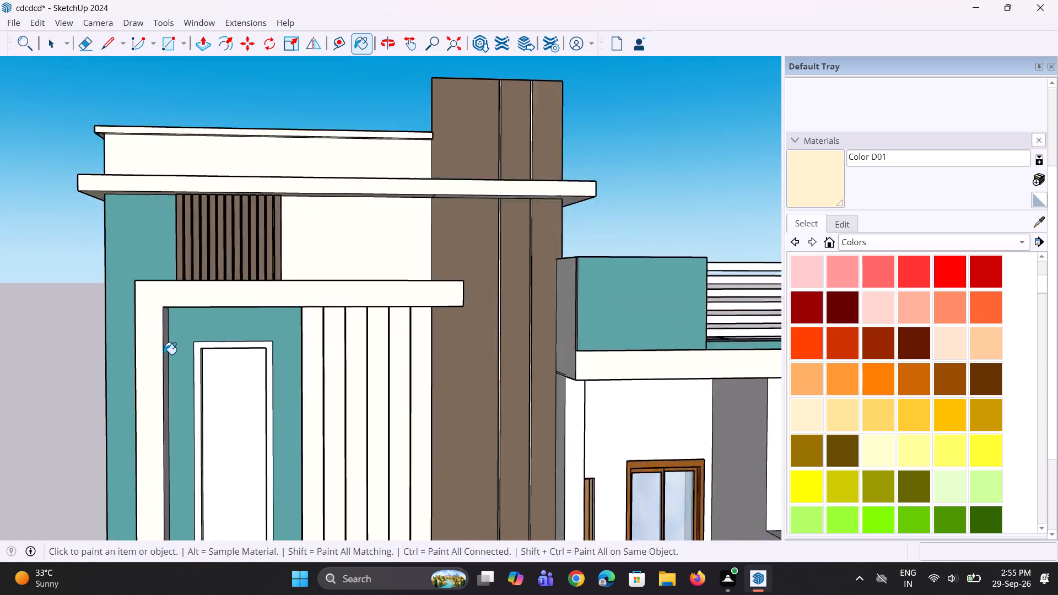
scroll(164, 354, up, 5)
middle_drag(164, 356, 117, 316)
click(163, 329)
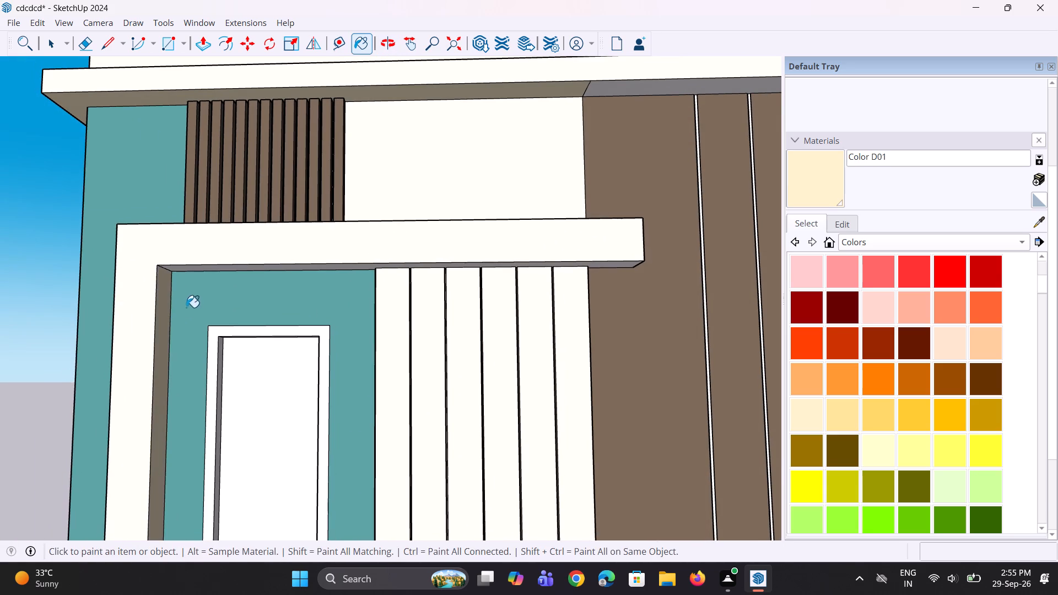
middle_drag(191, 307, 235, 248)
scroll(267, 234, up, 2)
click(262, 251)
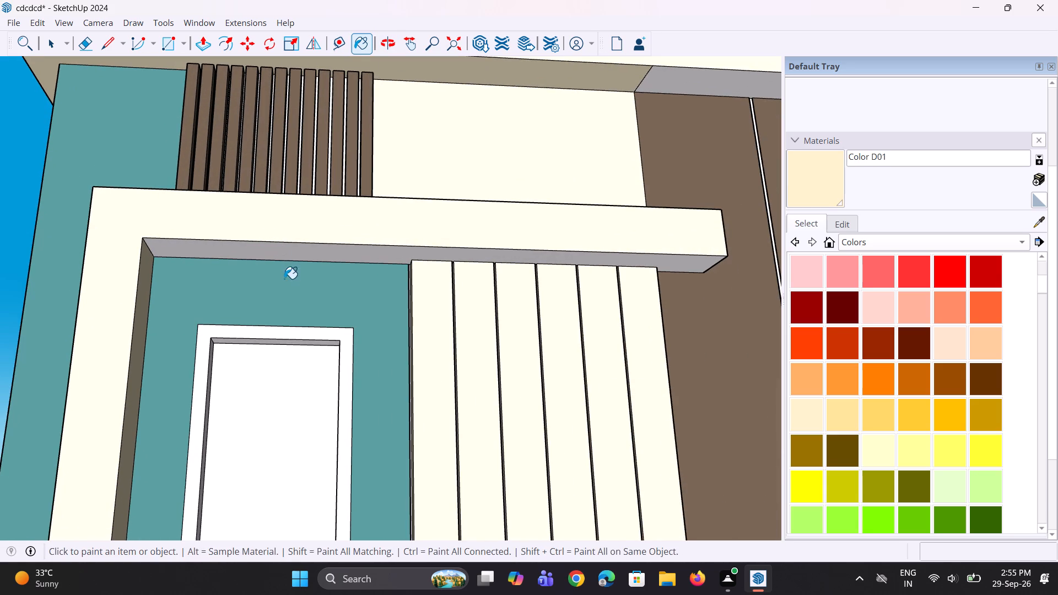
Paint the front face of the tall upper-floor window's frame on the teal wall with Color M07.
middle_drag(287, 293, 303, 344)
scroll(304, 346, down, 5)
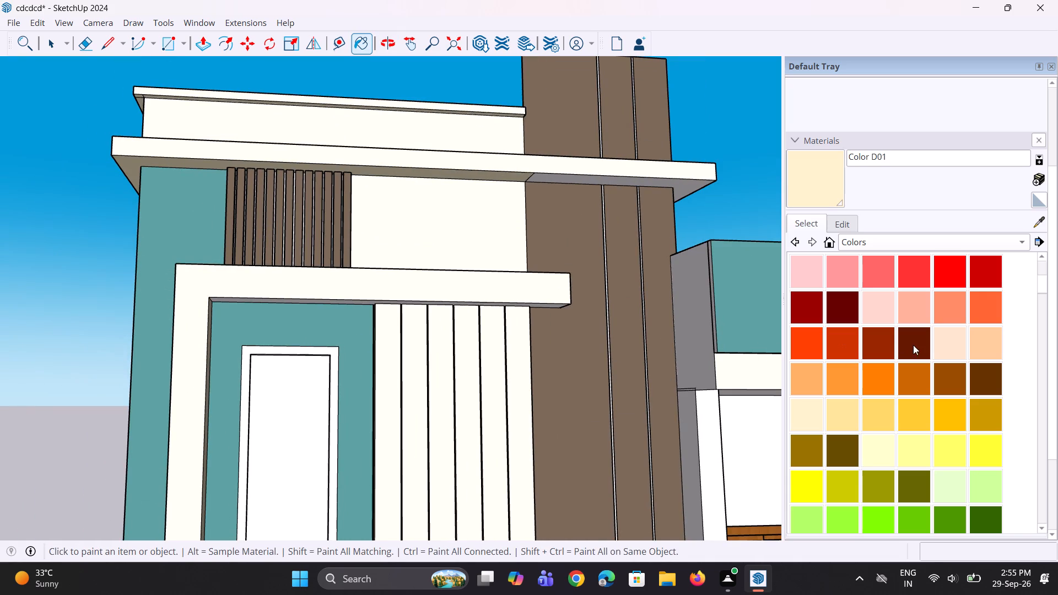
click(913, 345)
scroll(852, 411, down, 4)
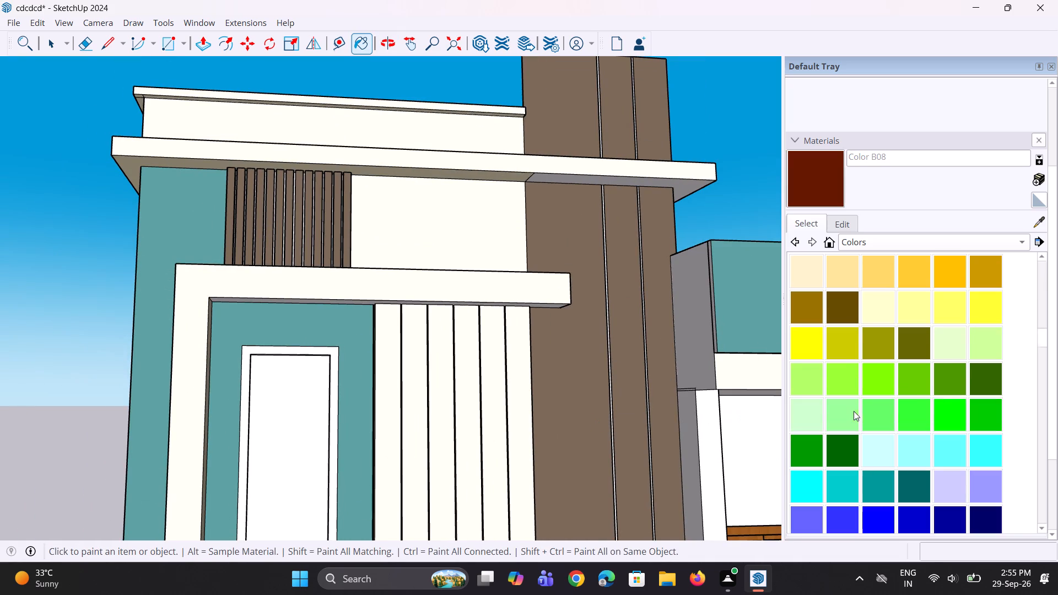
scroll(854, 411, down, 9)
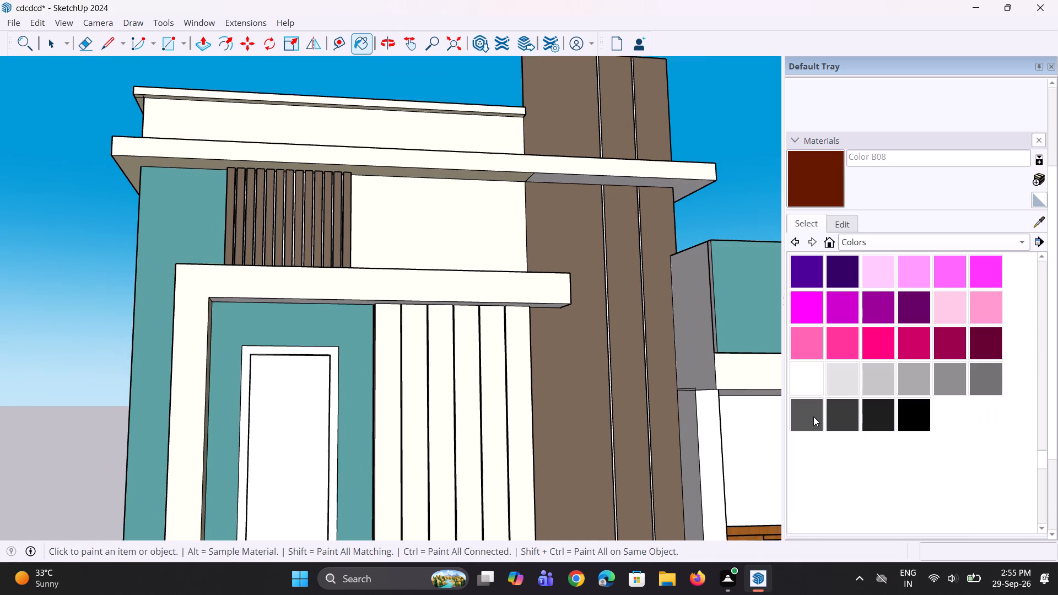
click(828, 419)
scroll(290, 397, up, 5)
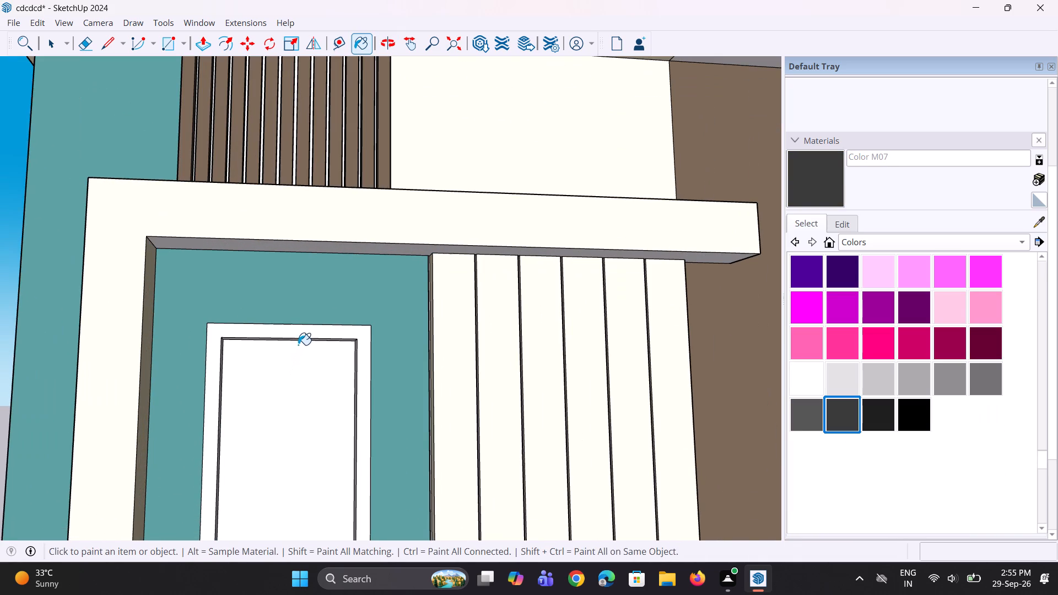
click(303, 337)
Paint the top and both side reveals inside the tall window's frame with Color M07.
scroll(283, 341, up, 1)
middle_drag(283, 341, 305, 231)
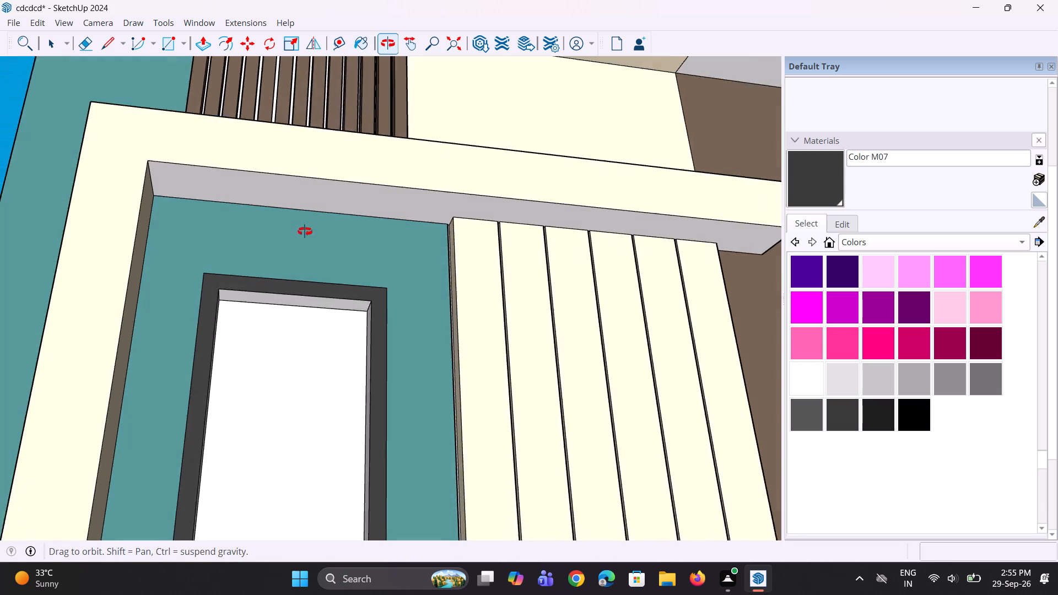
middle_drag(305, 231, 305, 230)
scroll(307, 280, up, 3)
click(307, 293)
scroll(307, 293, down, 5)
scroll(349, 338, up, 1)
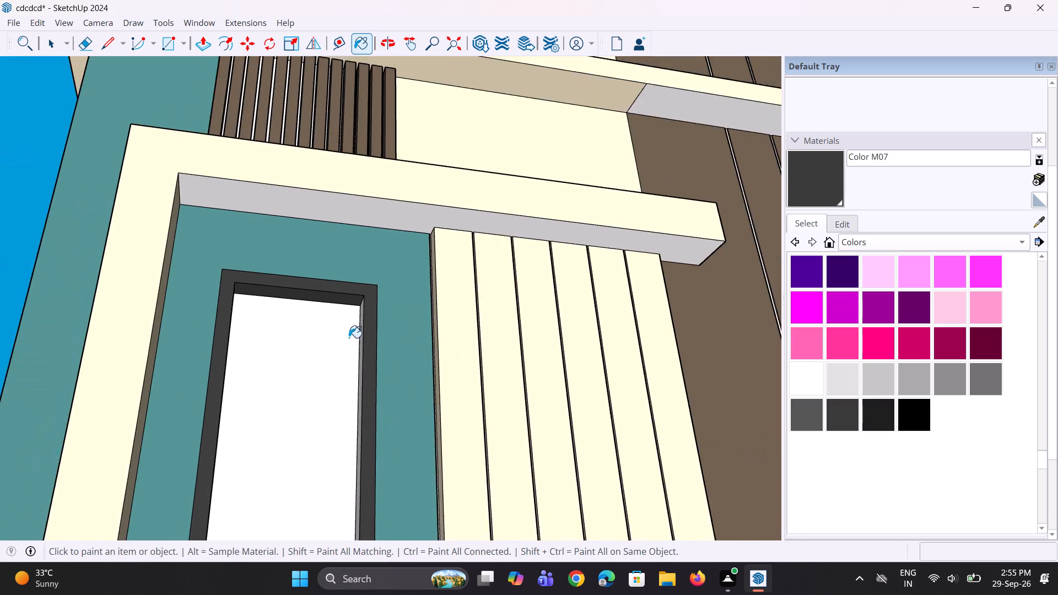
scroll(349, 338, up, 6)
click(371, 340)
scroll(62, 360, up, 3)
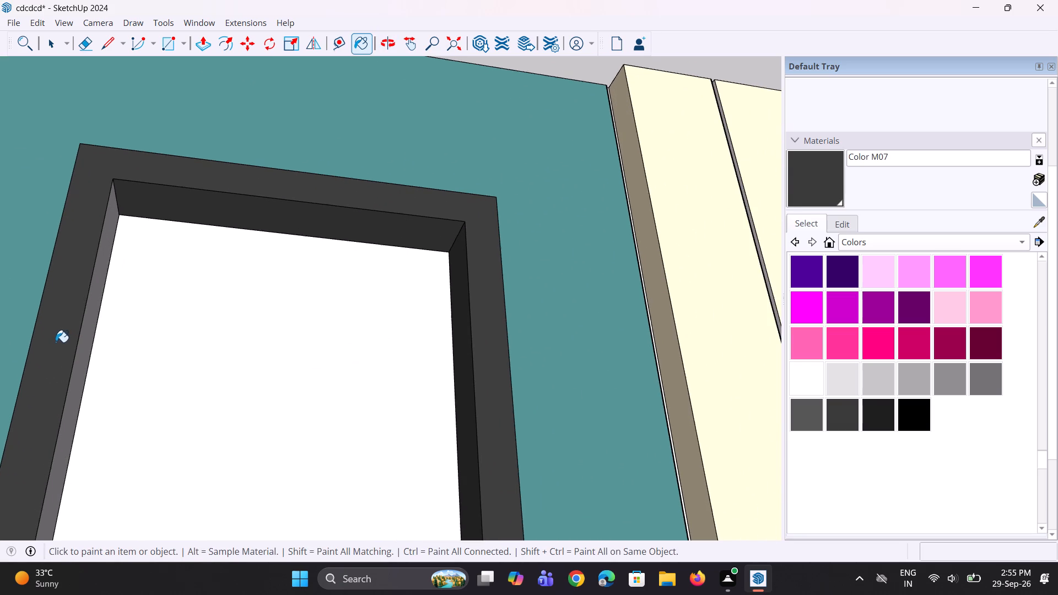
click(85, 353)
Paint the bottom reveal inside the tall window's frame with Color M07.
scroll(126, 343, down, 9)
middle_drag(153, 329, 154, 398)
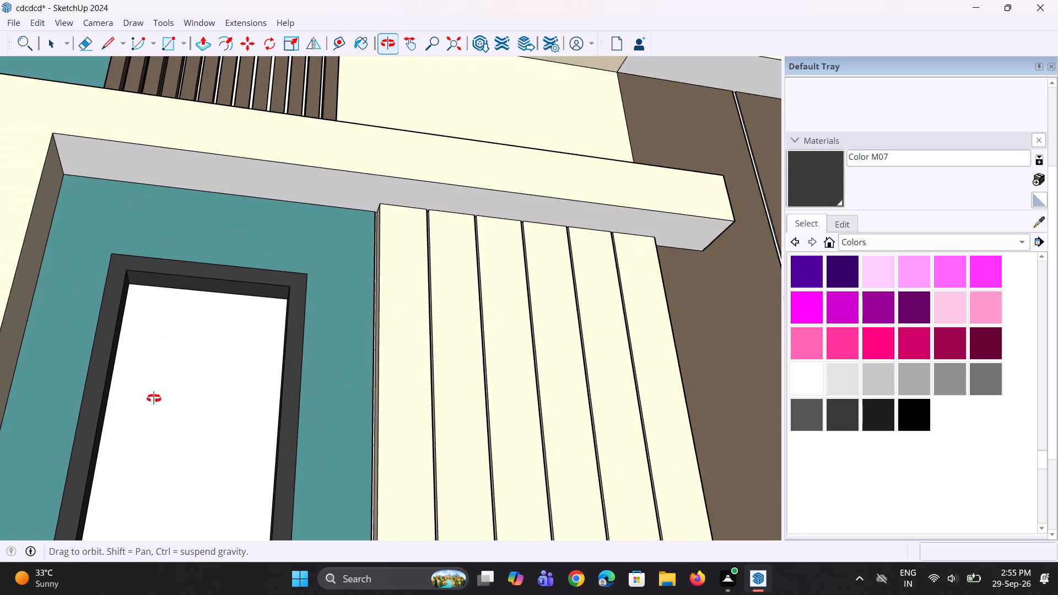
middle_drag(154, 398, 127, 516)
scroll(186, 367, up, 2)
middle_drag(187, 394, 156, 495)
scroll(253, 356, up, 5)
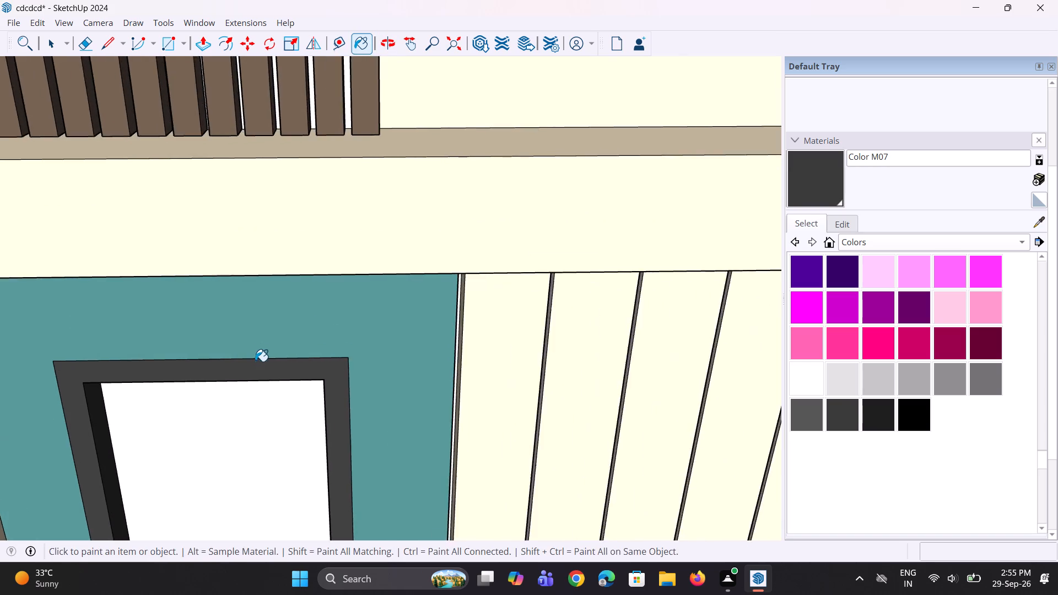
scroll(255, 361, up, 2)
middle_drag(255, 390, 90, 314)
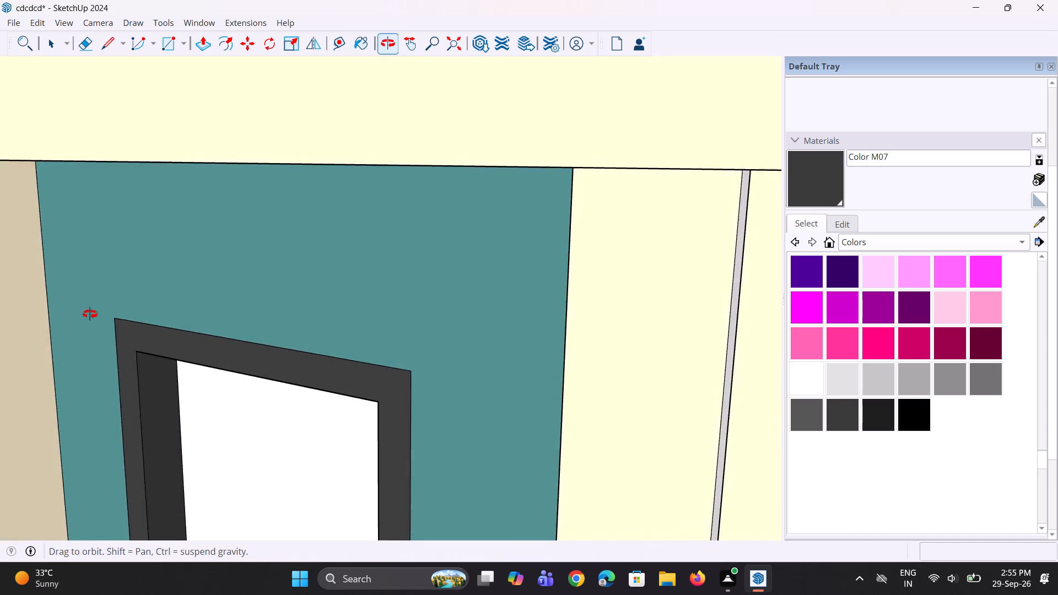
middle_drag(90, 314, 187, 303)
scroll(189, 302, down, 20)
scroll(195, 293, down, 4)
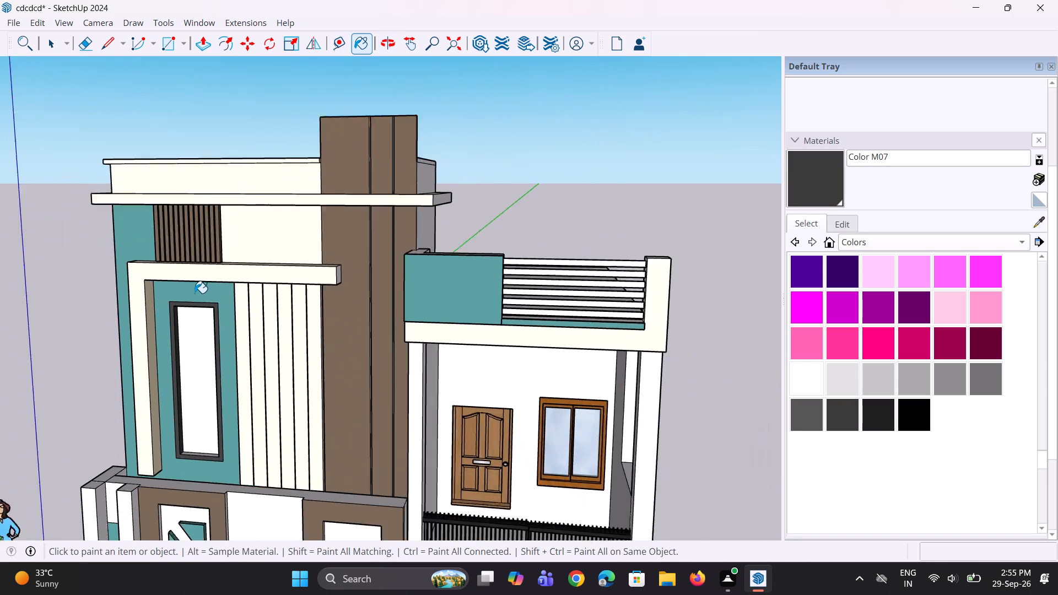
middle_drag(185, 397, 188, 434)
scroll(188, 440, up, 13)
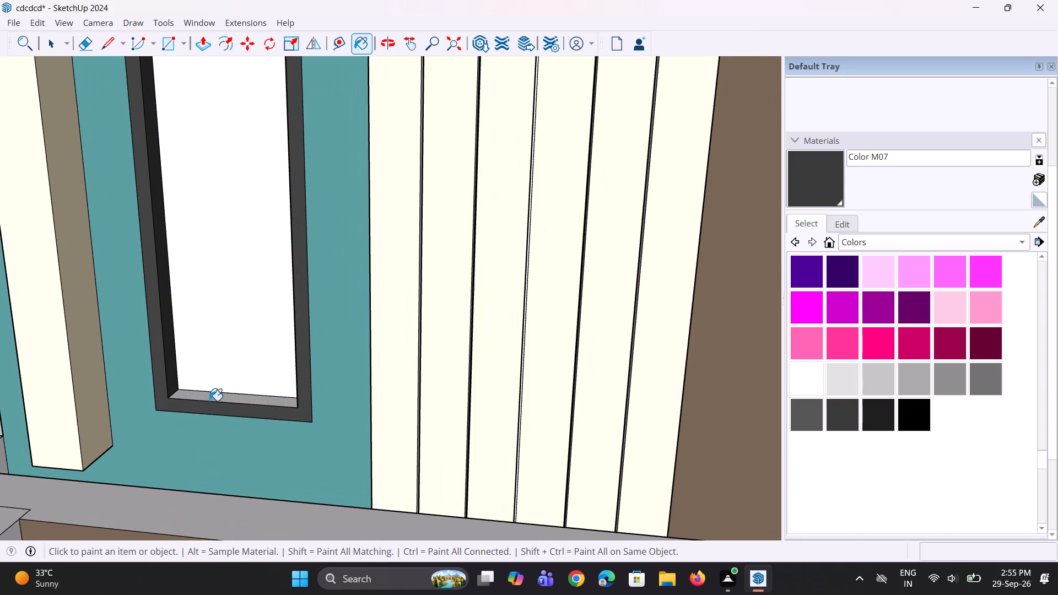
click(209, 399)
Paint the front faces of the balcony parapet's six horizontal rails with Color M07.
middle_drag(207, 424, 288, 407)
scroll(292, 405, down, 7)
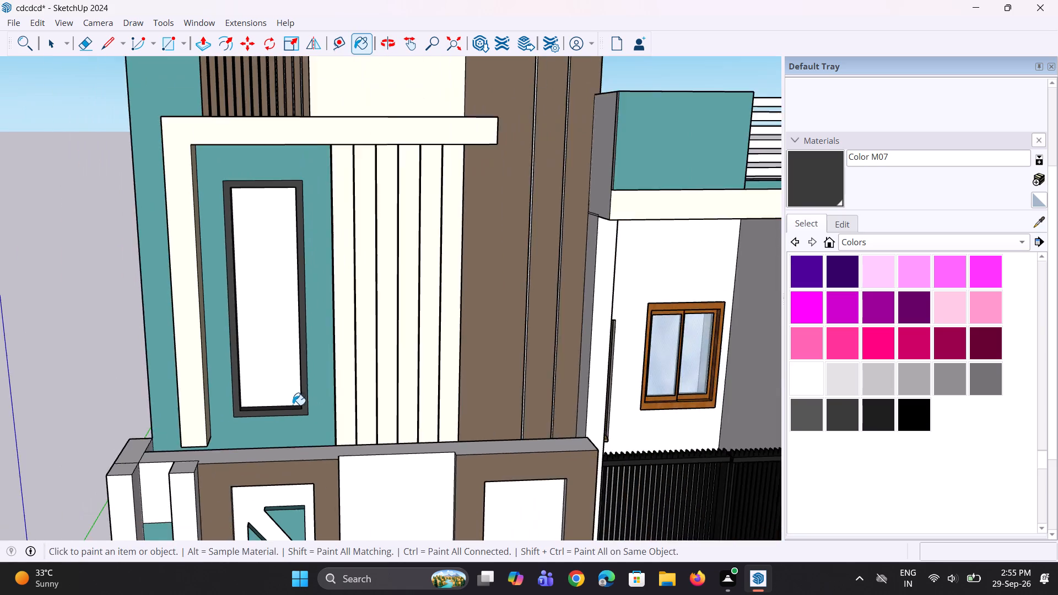
scroll(293, 405, down, 9)
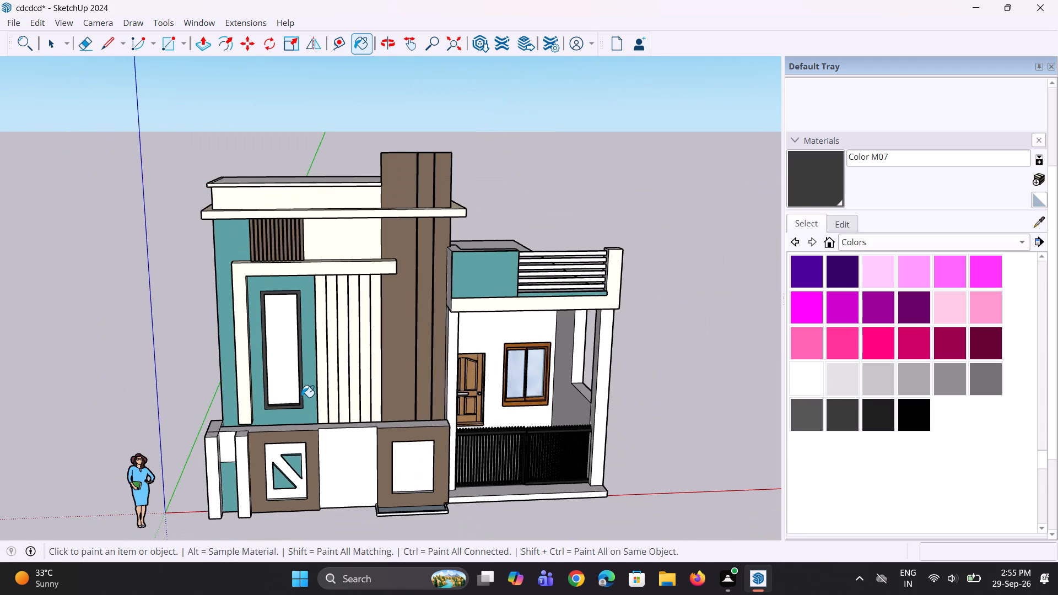
scroll(553, 351, up, 3)
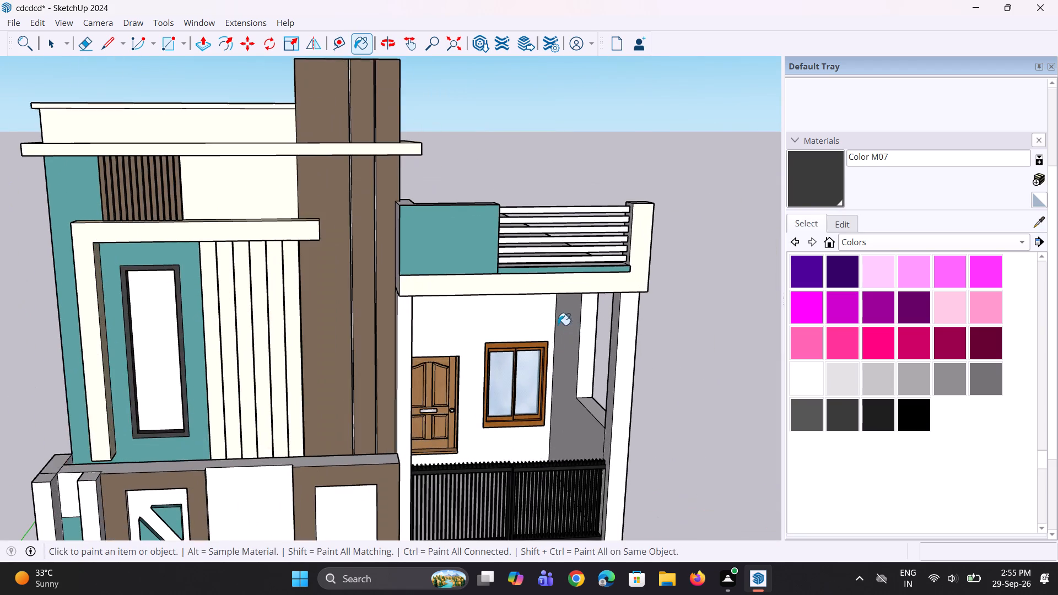
scroll(522, 230, up, 5)
click(534, 201)
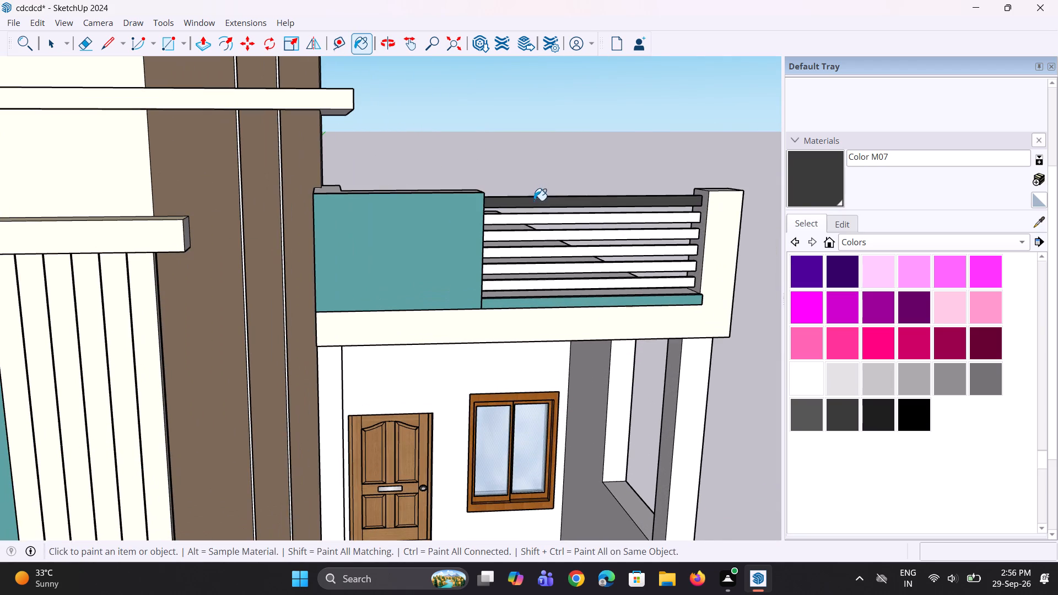
click(541, 222)
scroll(542, 232, up, 2)
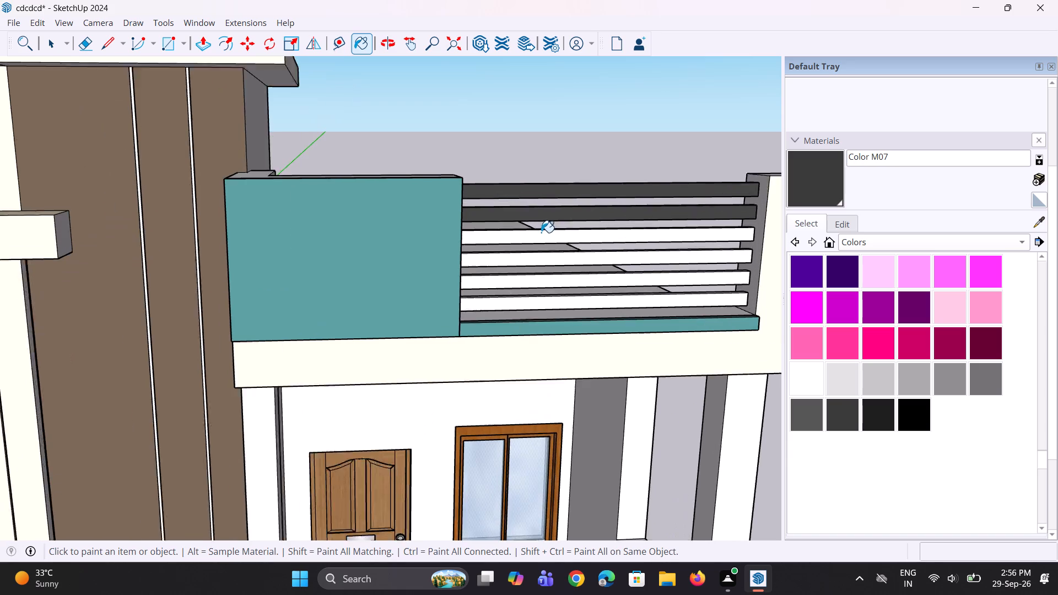
scroll(541, 232, up, 2)
click(537, 238)
click(535, 263)
click(535, 286)
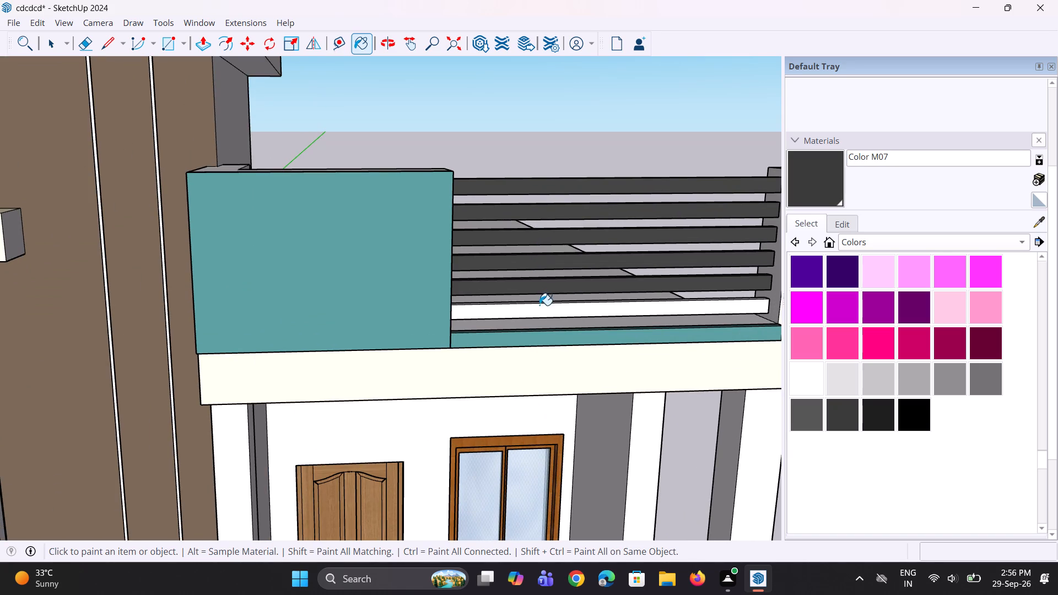
click(541, 312)
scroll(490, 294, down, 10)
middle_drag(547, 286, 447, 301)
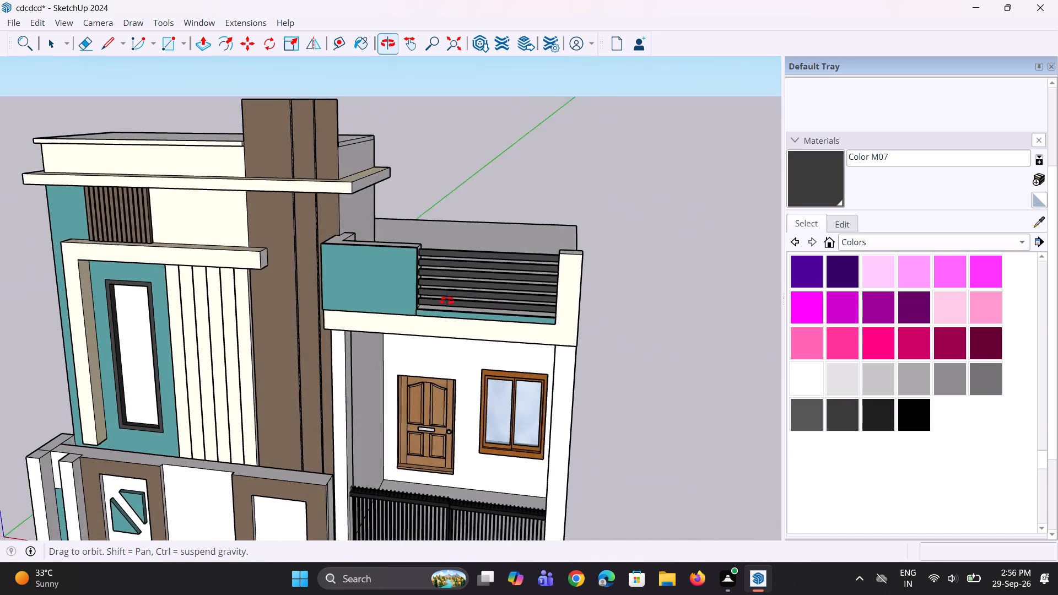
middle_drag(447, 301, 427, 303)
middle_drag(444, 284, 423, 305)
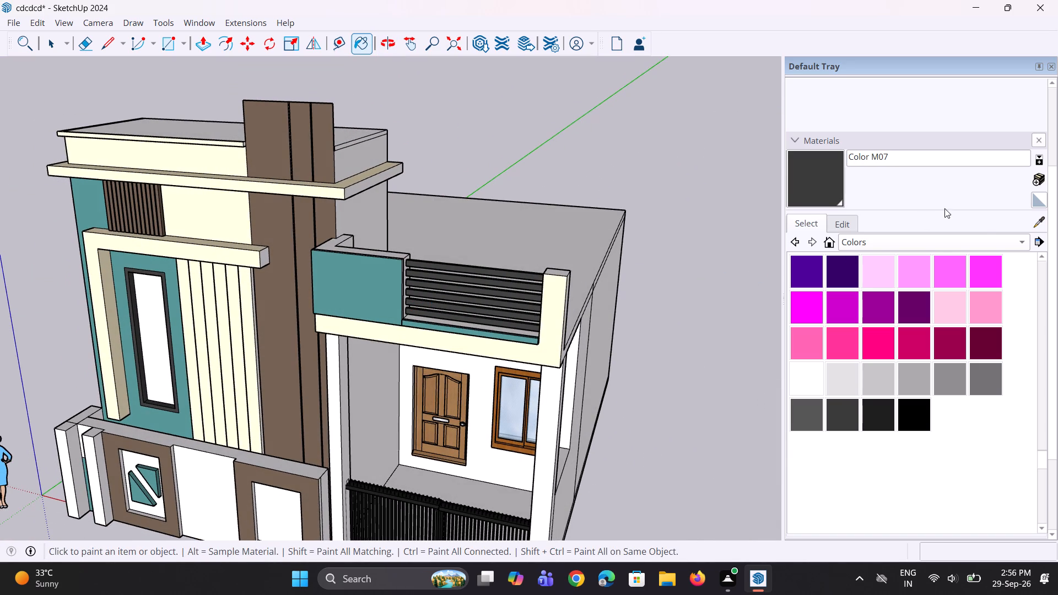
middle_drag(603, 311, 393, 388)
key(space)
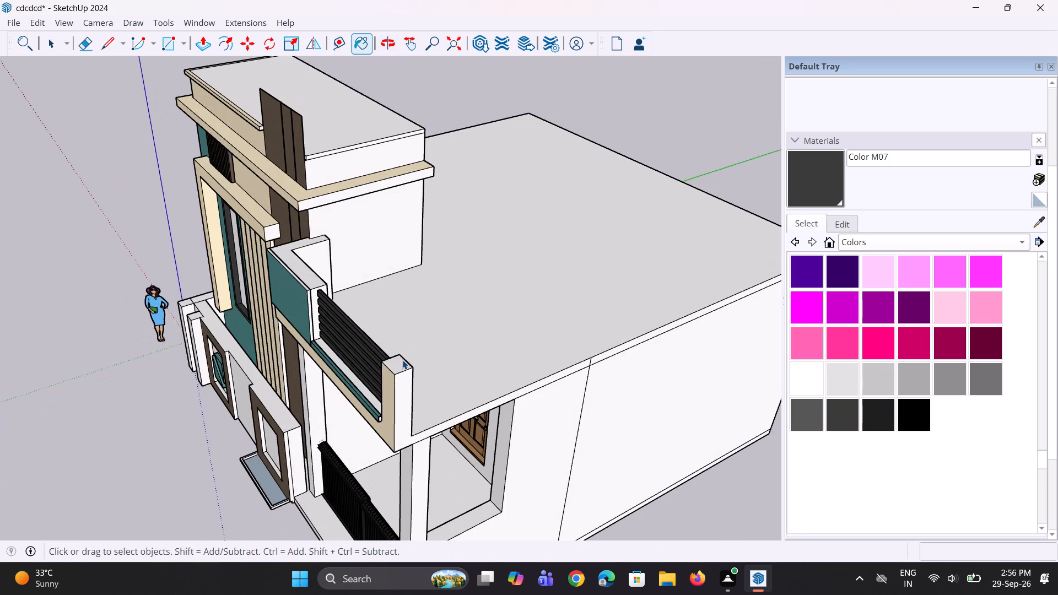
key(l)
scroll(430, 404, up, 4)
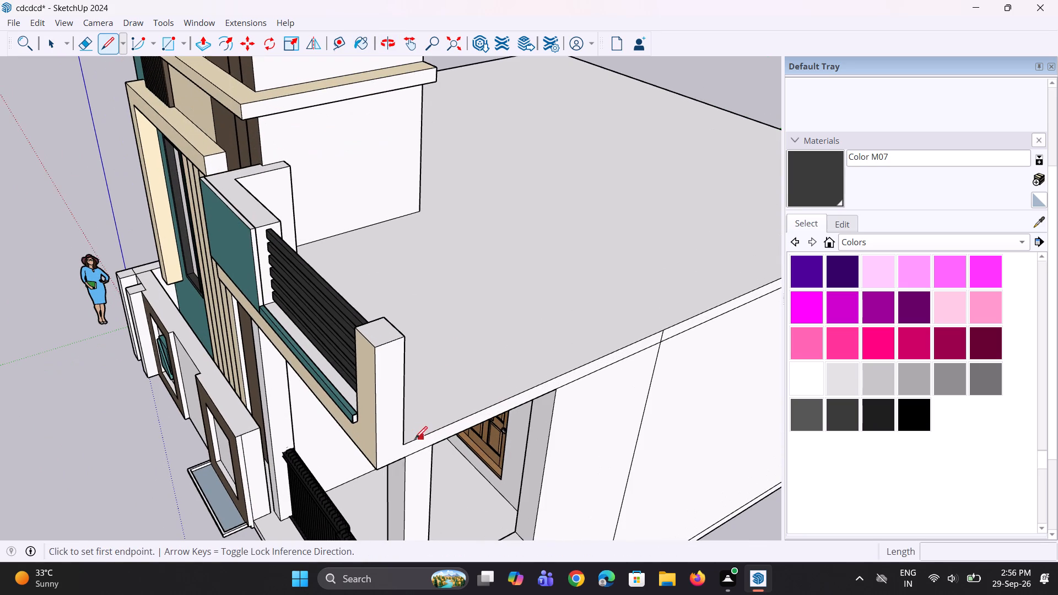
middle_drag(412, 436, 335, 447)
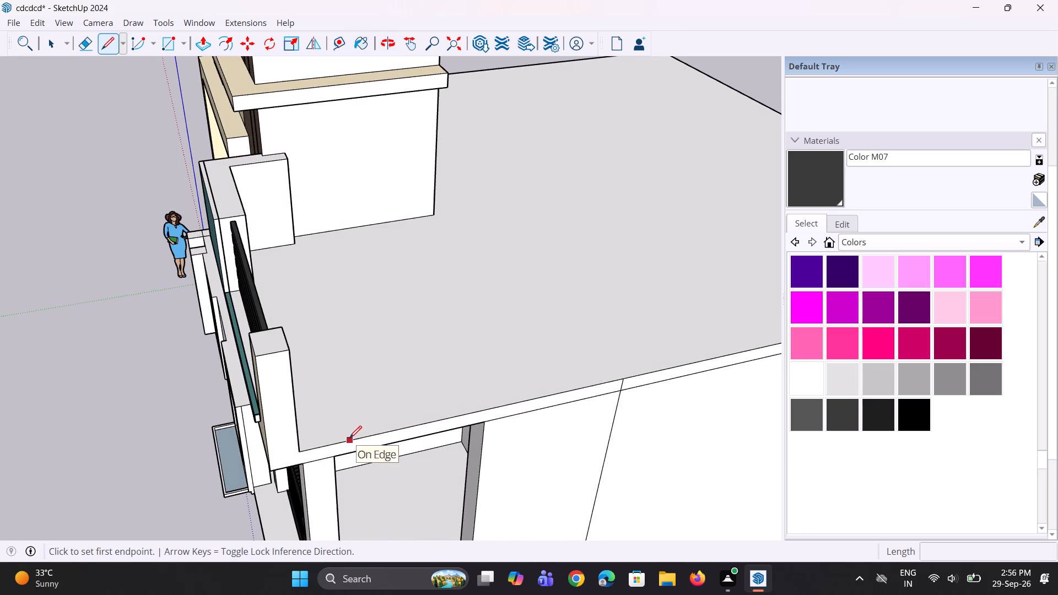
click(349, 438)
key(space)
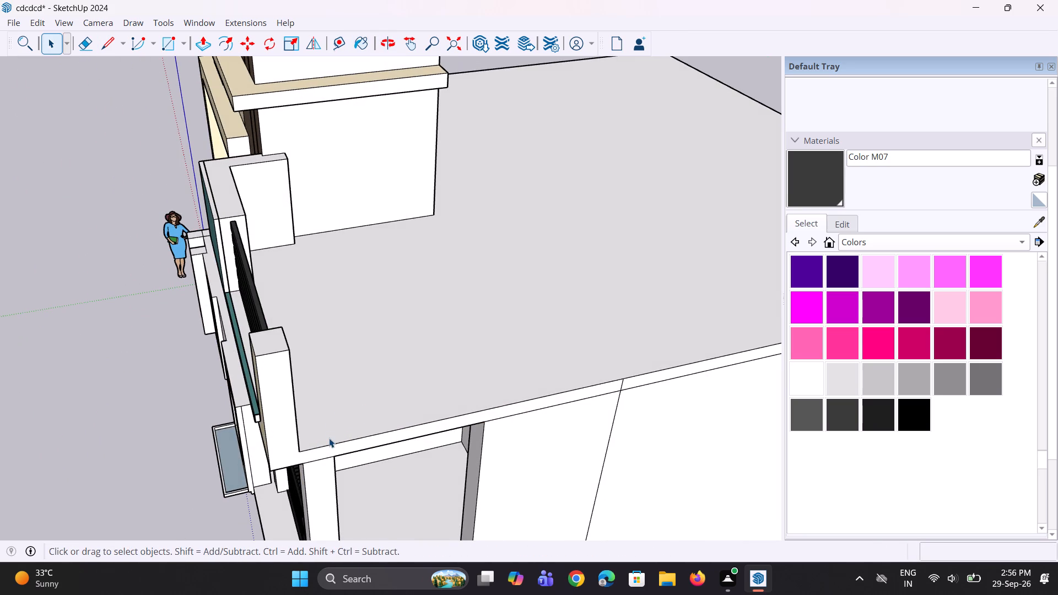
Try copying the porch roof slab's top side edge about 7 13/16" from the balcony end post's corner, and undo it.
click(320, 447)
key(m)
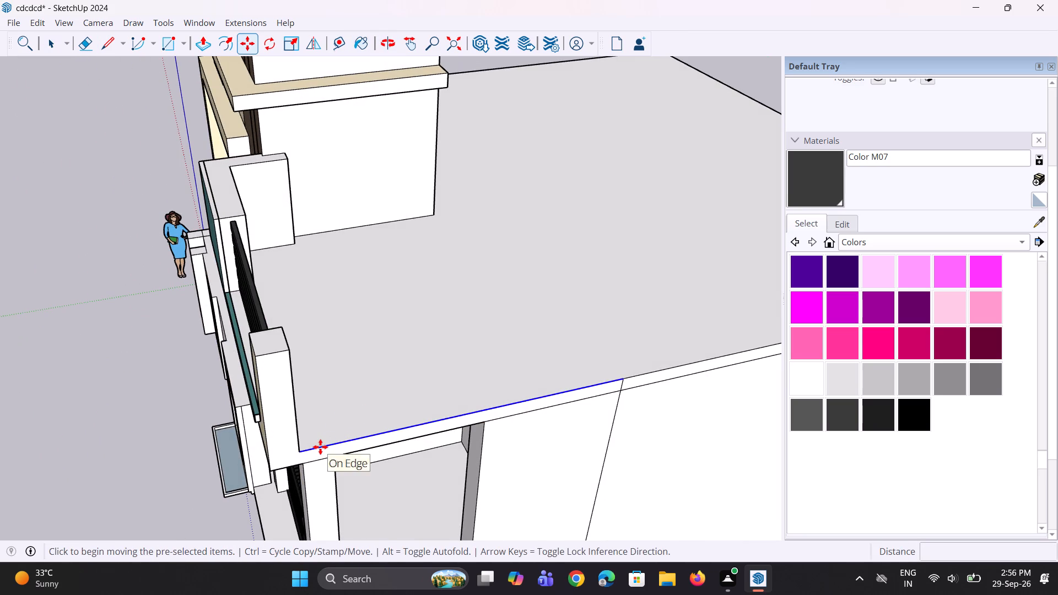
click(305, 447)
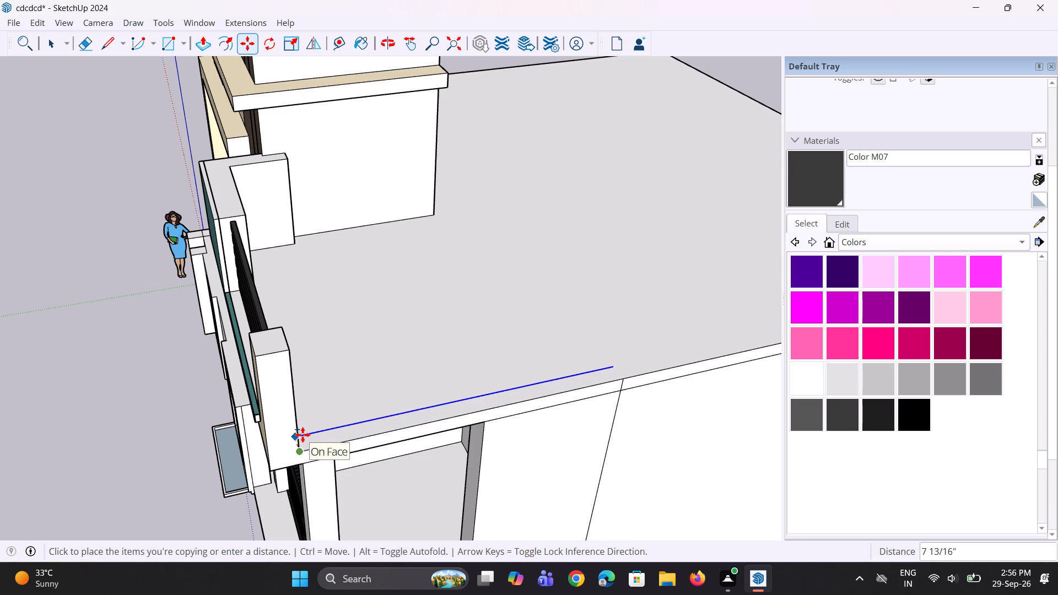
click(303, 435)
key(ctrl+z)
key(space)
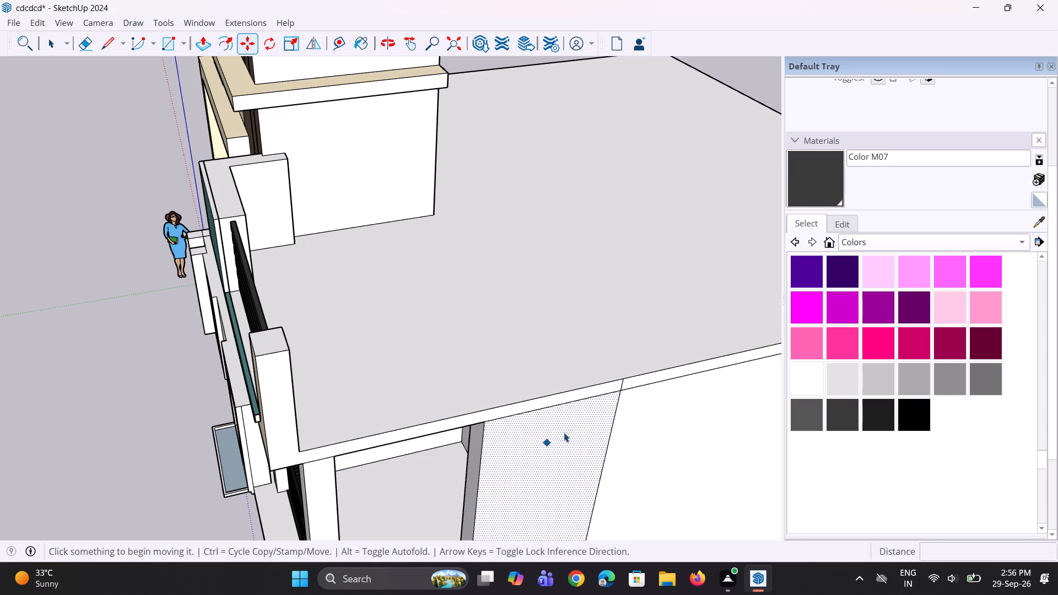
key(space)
Erase the short vertical edge that divides the side face of the porch roof slab.
scroll(608, 387, up, 5)
key(e)
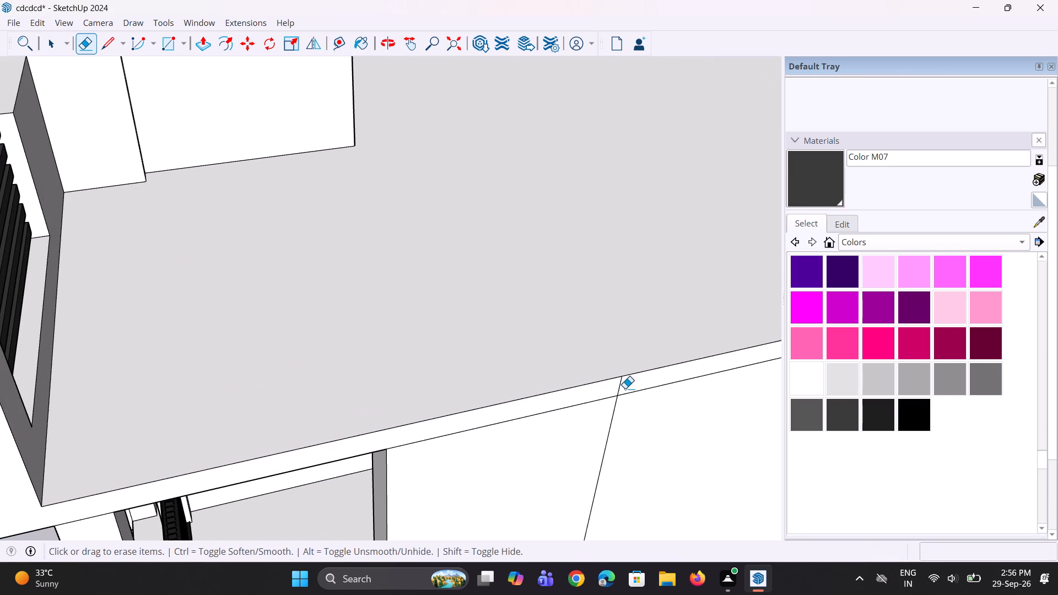
click(620, 388)
key(space)
key(space)
Copy the roof's side edge inward about 9 1/16" and raise the resulting strip 3' 11 5/8" to form a side parapet.
click(428, 419)
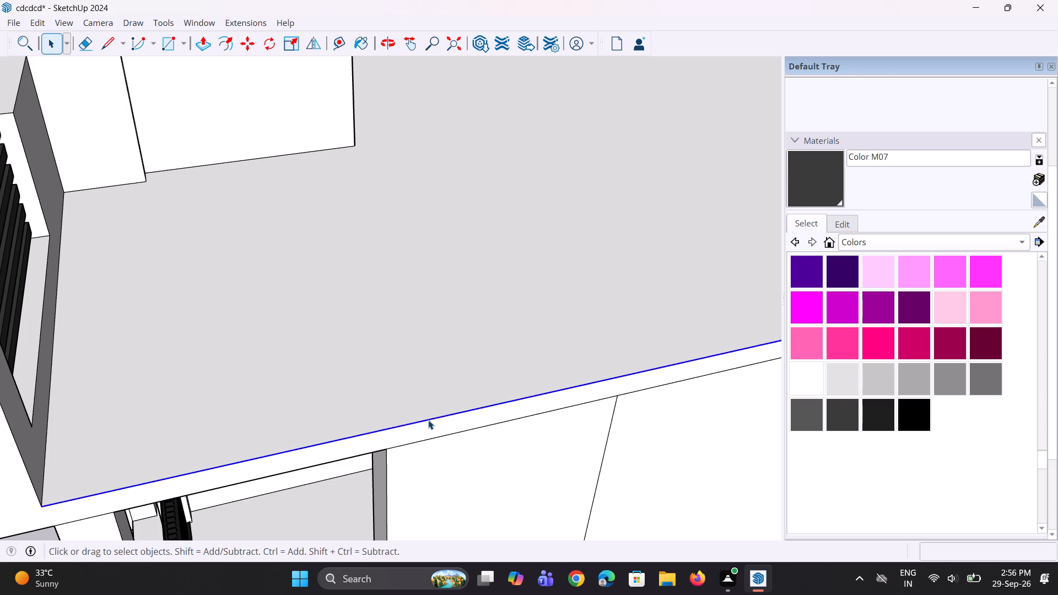
key(m)
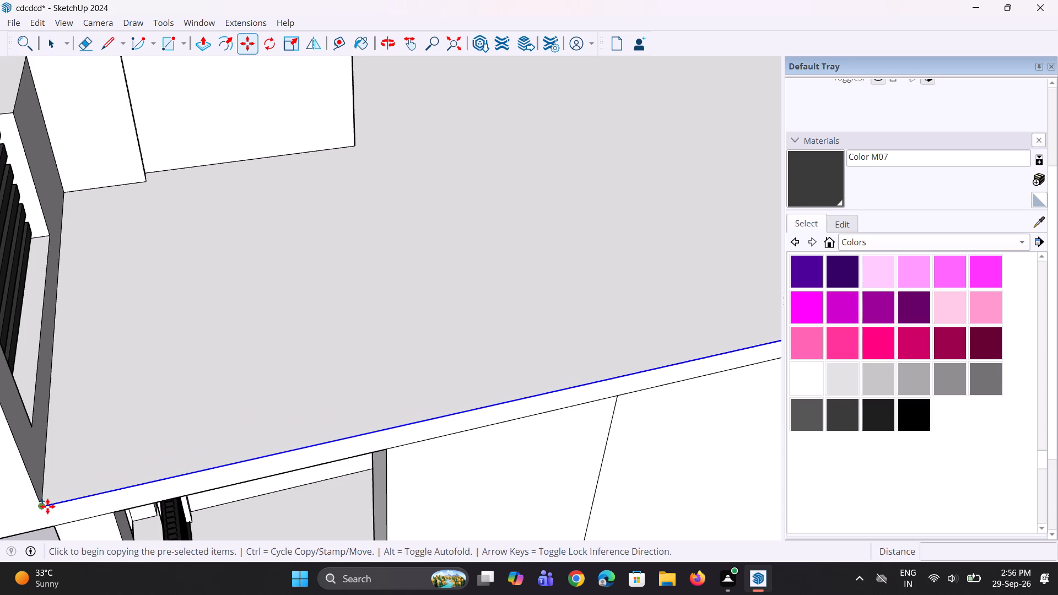
click(47, 506)
click(51, 474)
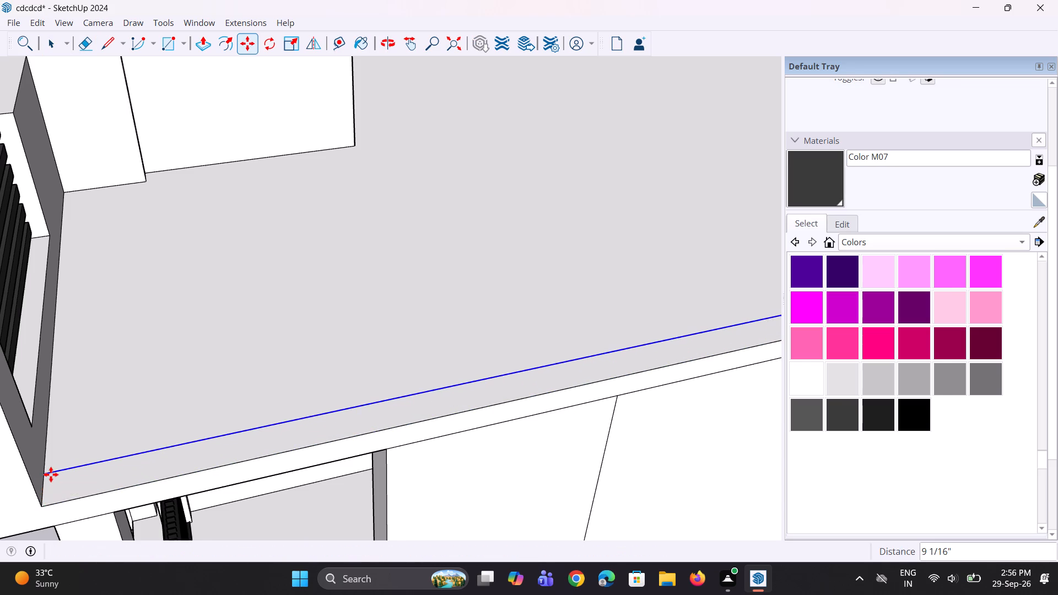
scroll(78, 489, down, 13)
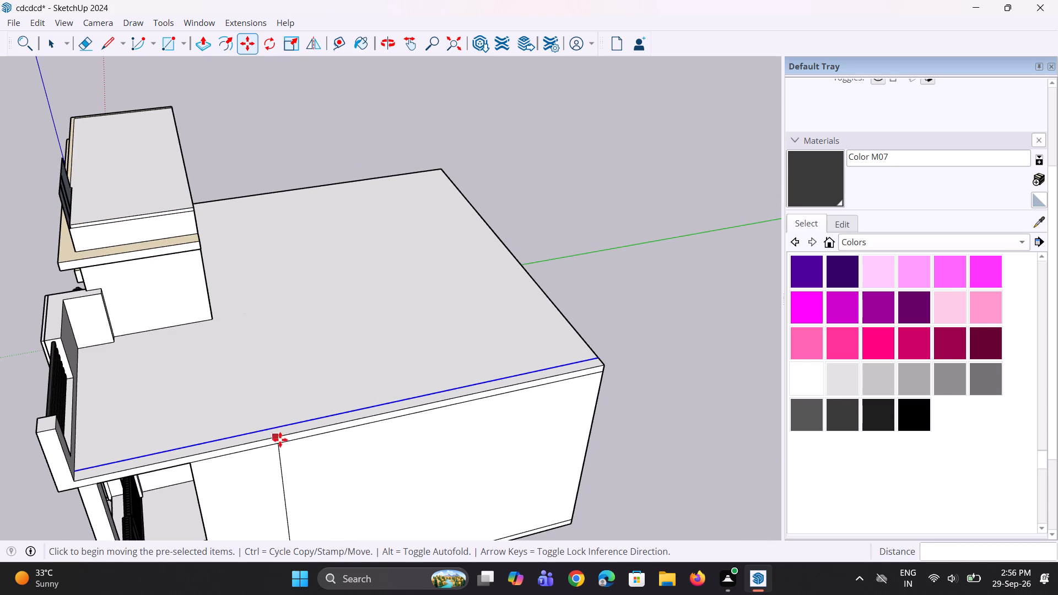
key(space)
key(p)
click(354, 413)
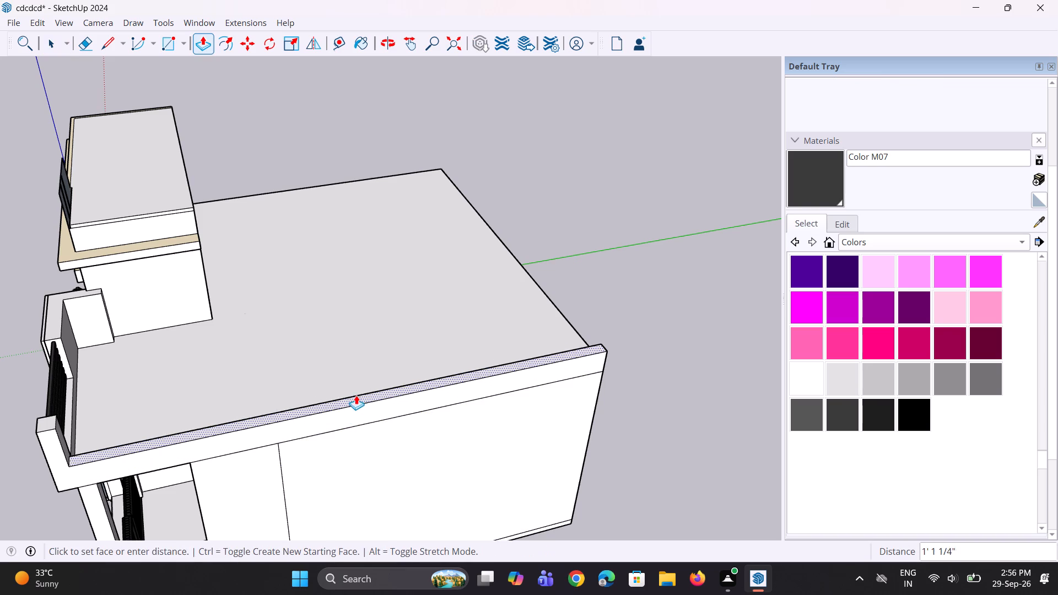
click(50, 422)
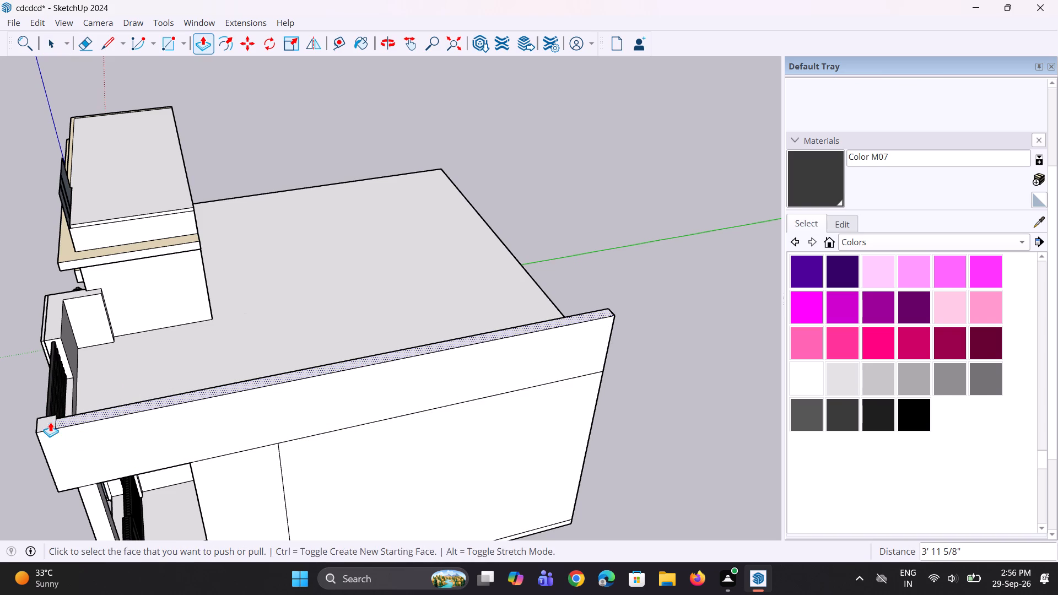
Copy the roof's rear edge slightly inward and raise the strip 3' 11 5/8", level with the side parapet's top.
middle_drag(297, 403, 125, 377)
scroll(479, 347, down, 4)
middle_drag(488, 356, 0, 350)
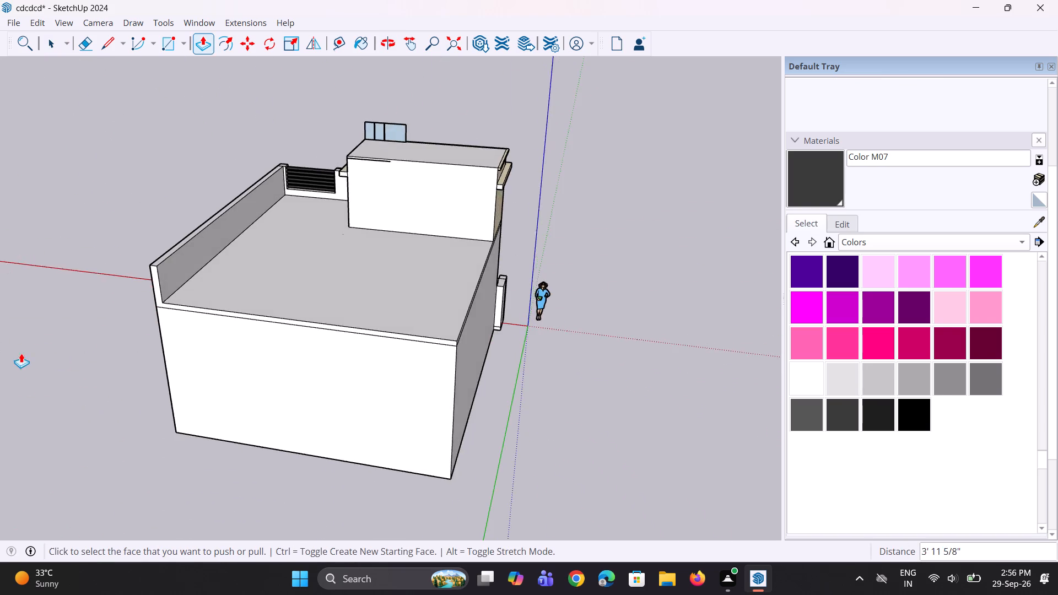
scroll(207, 348, up, 4)
key(space)
middle_drag(284, 344, 237, 441)
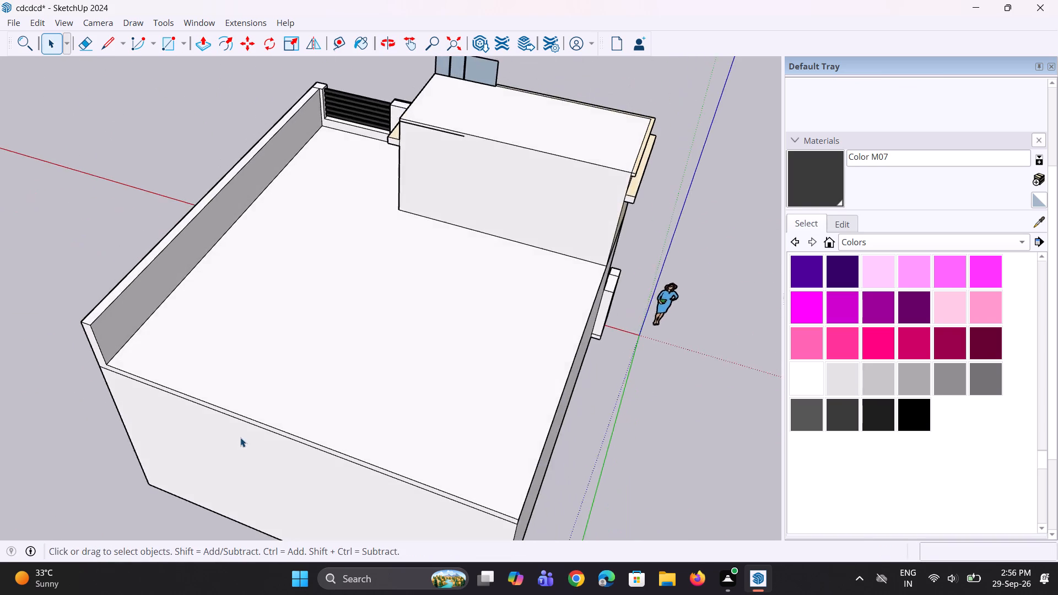
scroll(240, 437, up, 3)
click(248, 407)
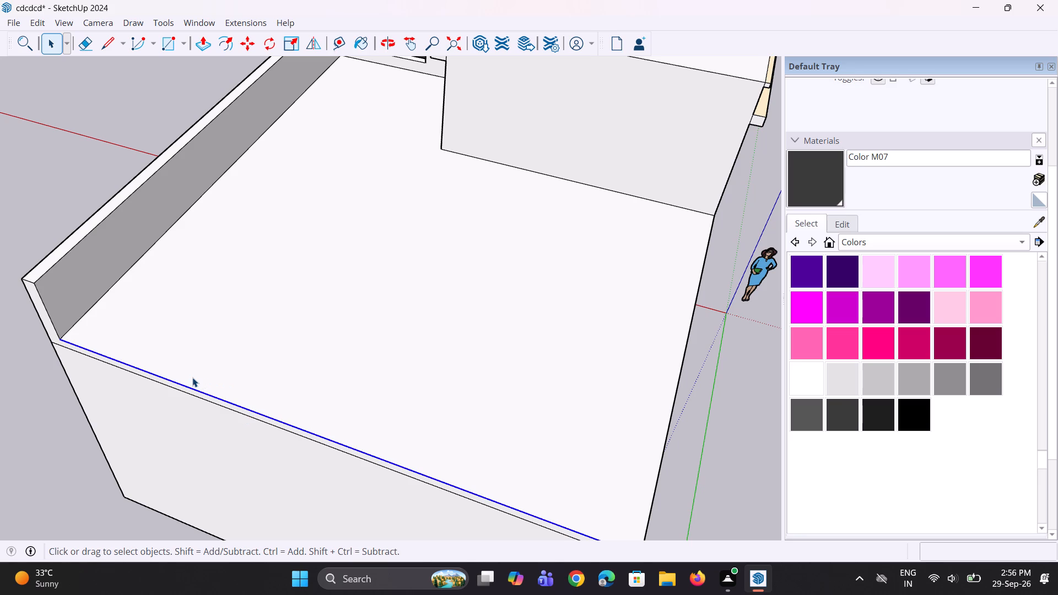
key(m)
click(63, 343)
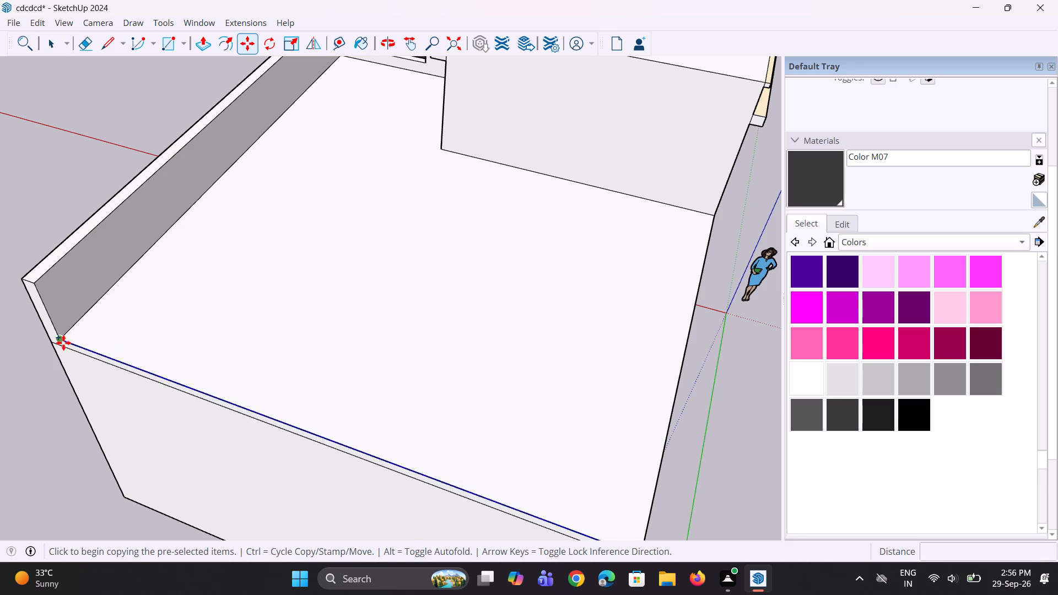
click(75, 331)
key(p)
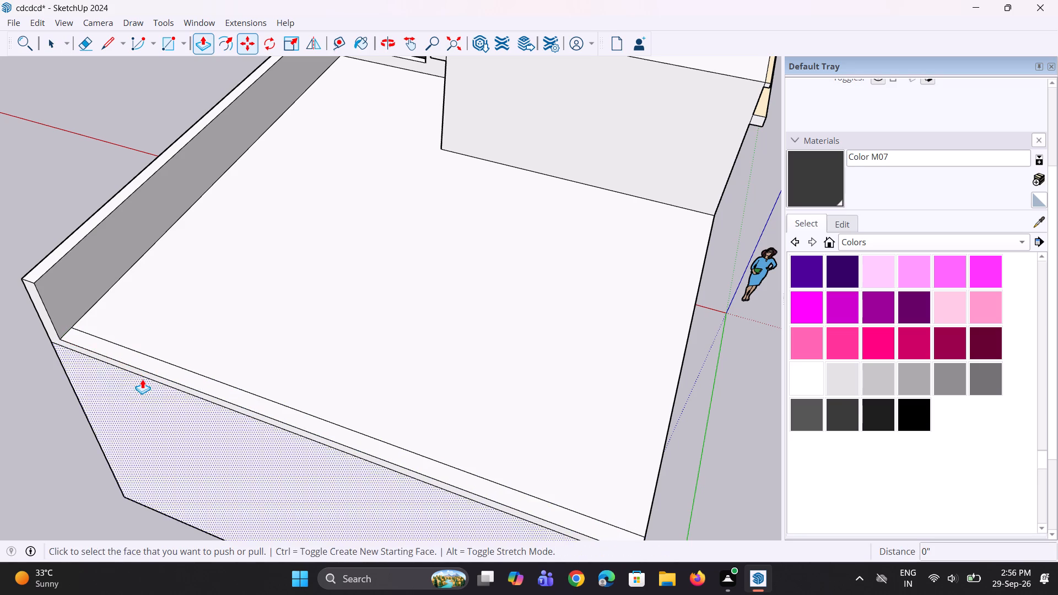
click(156, 366)
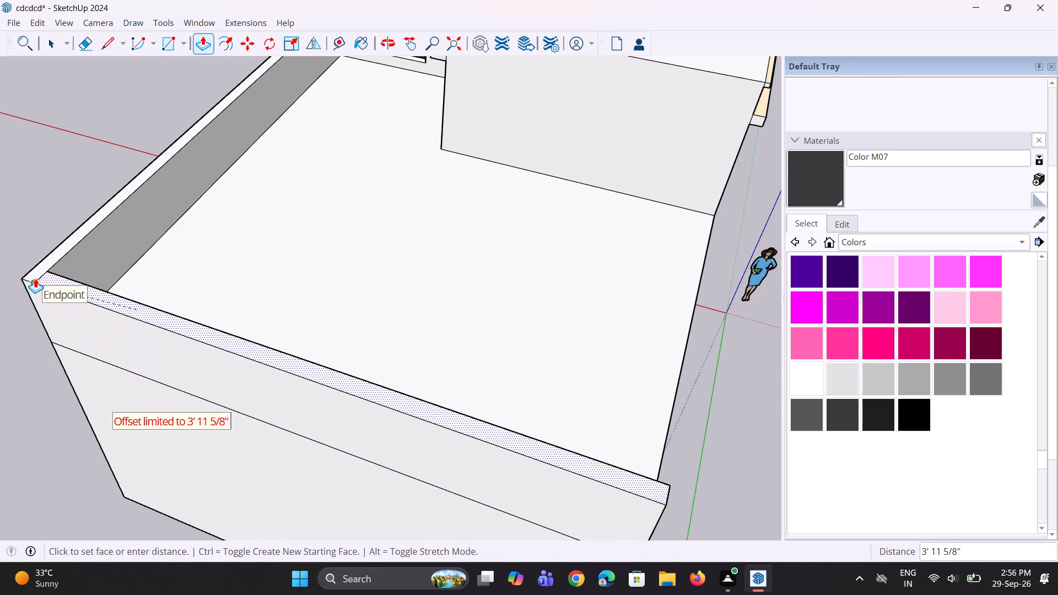
click(35, 278)
Copy the opposite side's roof edge inward 9" and raise the strip 3' 11 5/8" to match the rear parapet.
middle_drag(472, 316, 99, 259)
key(space)
key(space)
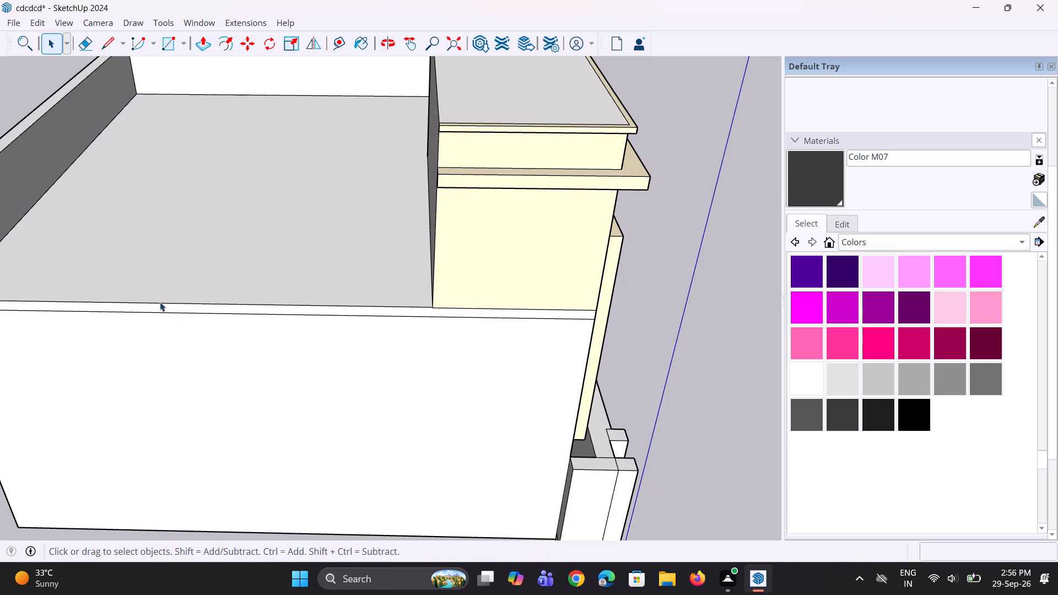
middle_drag(183, 325, 213, 371)
scroll(222, 365, up, 3)
click(238, 354)
middle_drag(304, 367, 324, 411)
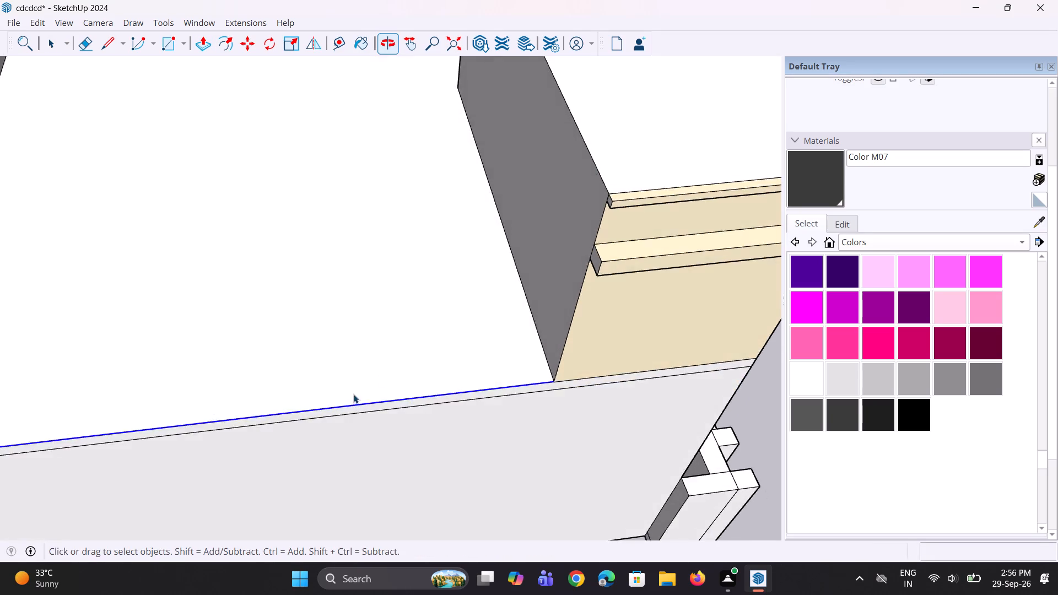
scroll(496, 304, down, 5)
scroll(519, 353, up, 6)
key(m)
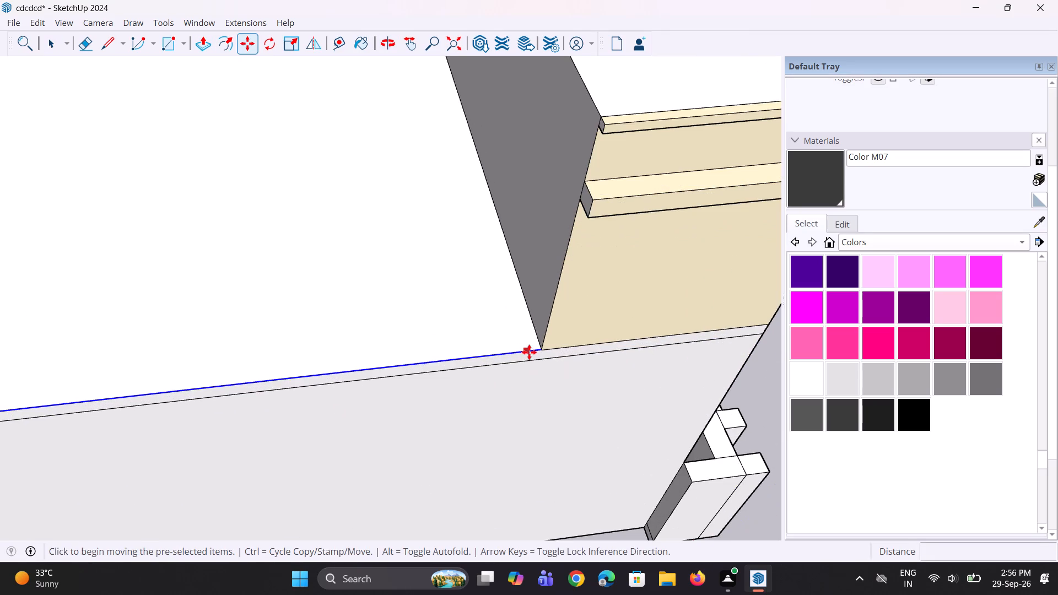
click(536, 350)
click(536, 331)
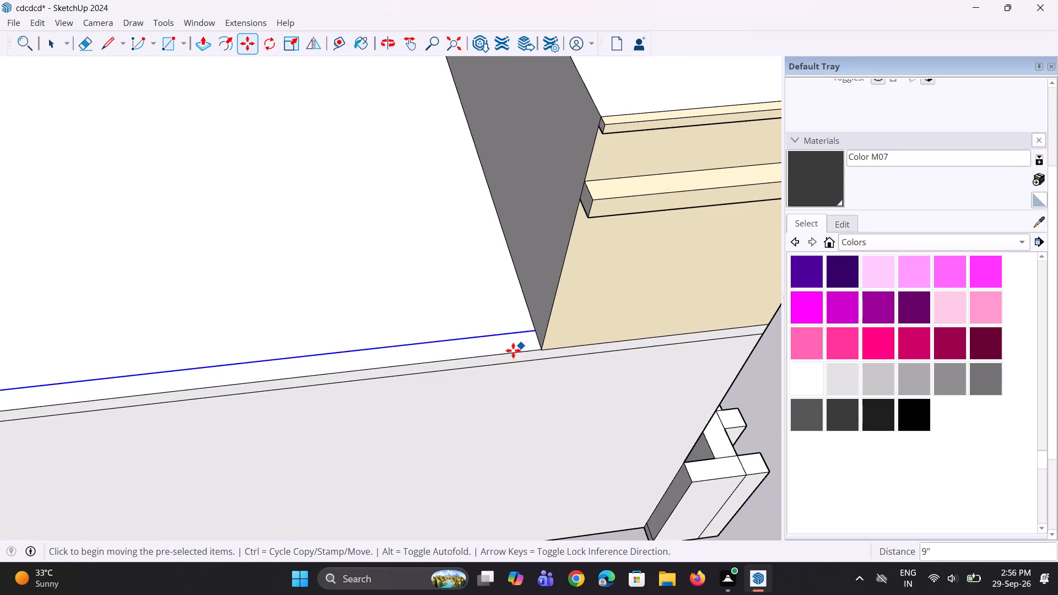
key(p)
click(499, 340)
scroll(490, 308, down, 8)
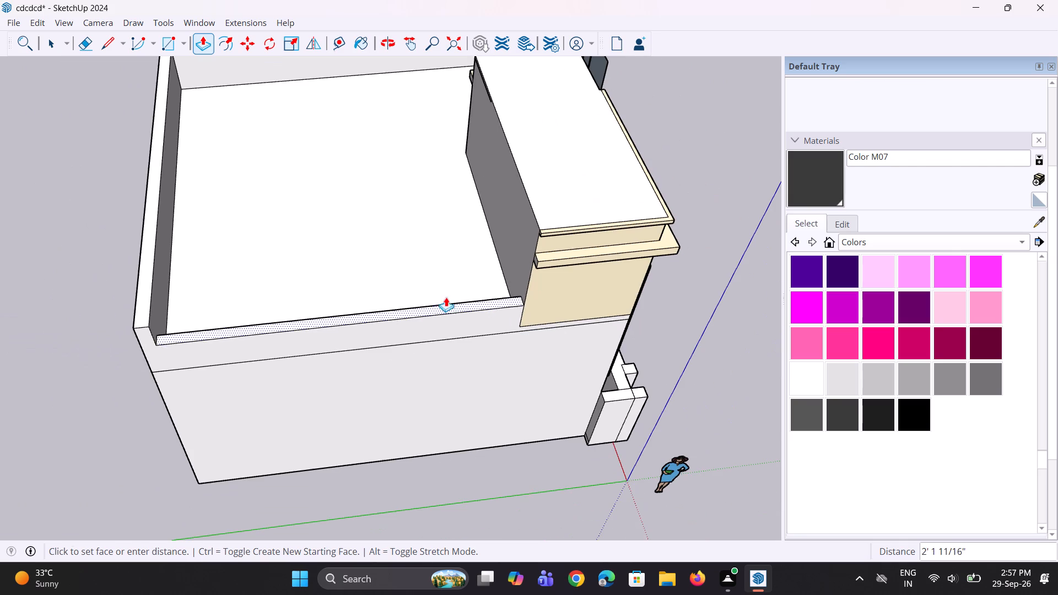
click(142, 302)
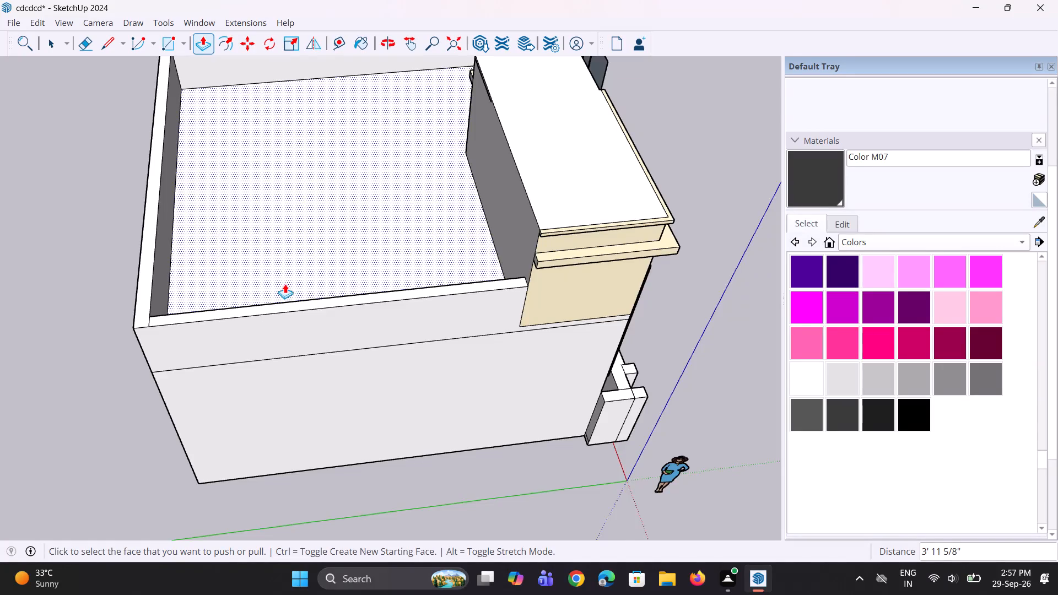
Sample the cream Color D01 from the front elevation and paint the side faces of the projecting cornice and the vertical slat panel.
scroll(285, 285, down, 5)
middle_drag(285, 285, 575, 294)
middle_drag(166, 367, 451, 326)
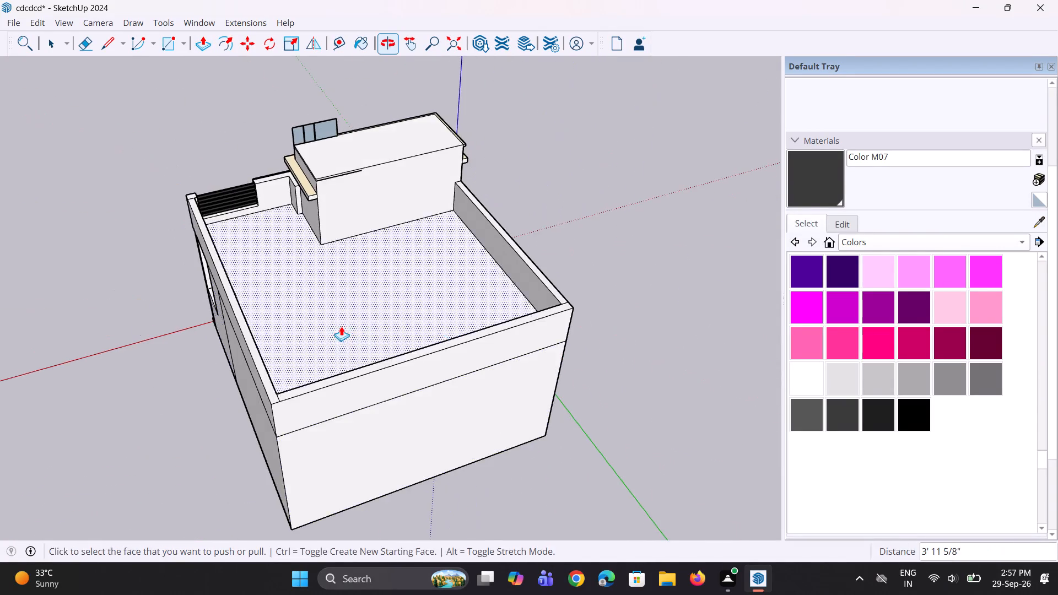
middle_drag(136, 321, 628, 348)
middle_drag(303, 348, 595, 283)
scroll(476, 288, up, 3)
middle_drag(460, 266, 420, 308)
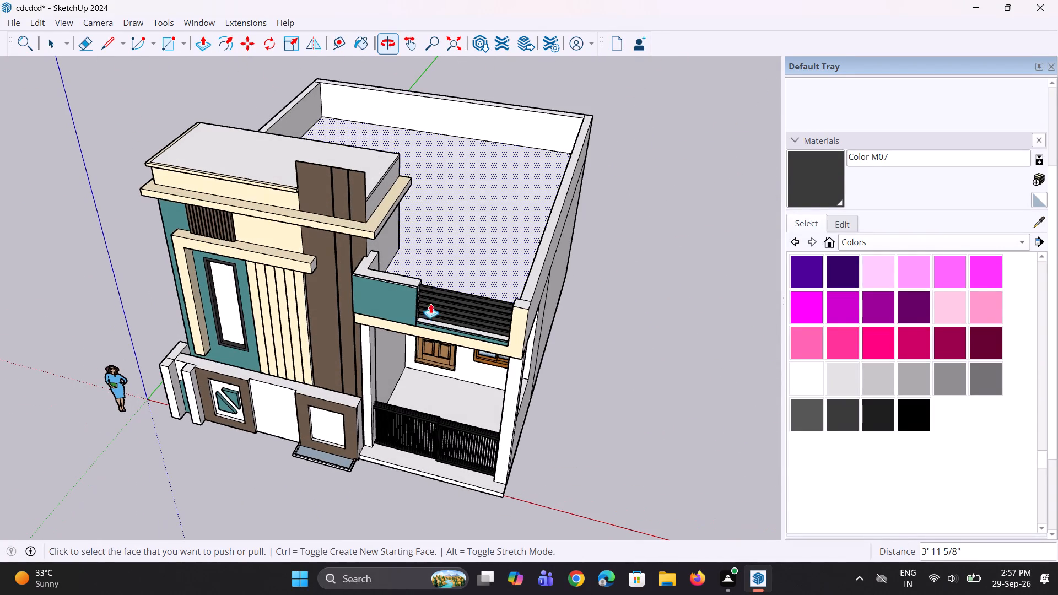
scroll(926, 290, up, 2)
click(1038, 219)
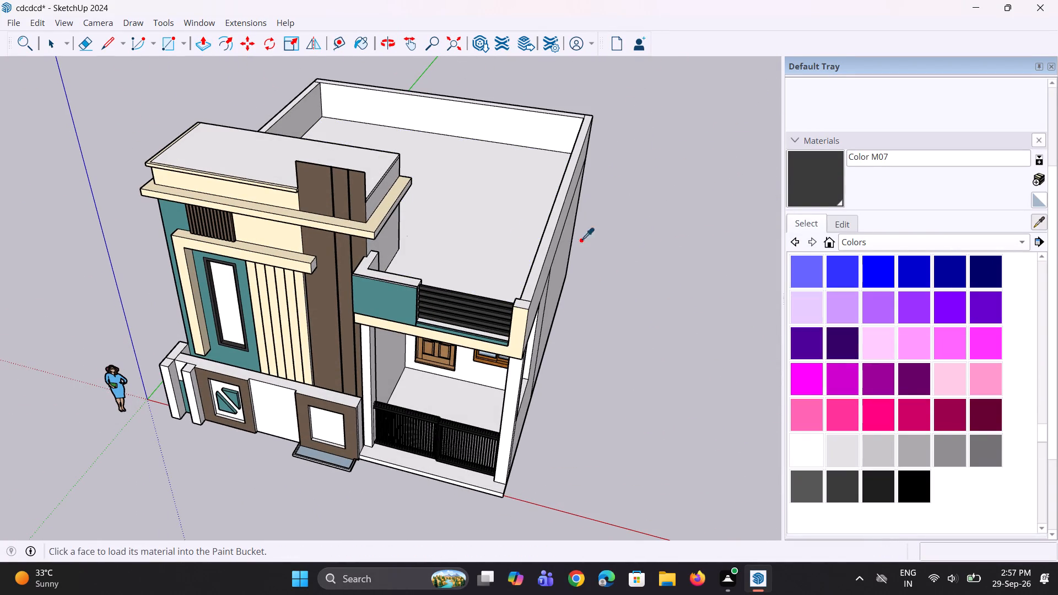
scroll(479, 224, up, 4)
click(350, 180)
scroll(330, 225, up, 5)
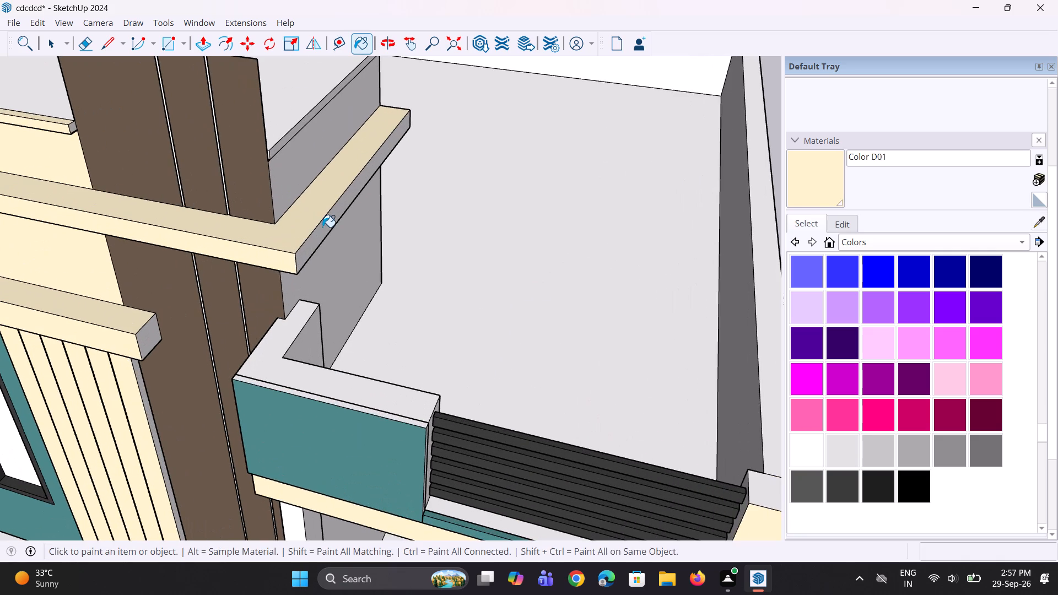
click(322, 227)
scroll(121, 324, up, 2)
click(156, 345)
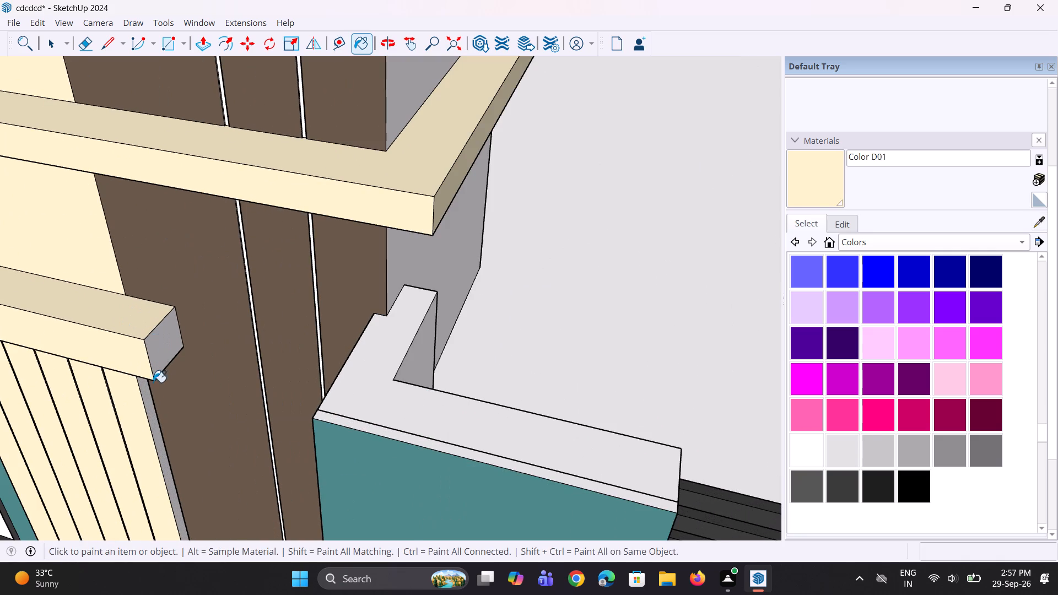
scroll(145, 419, up, 3)
click(152, 398)
Paint the upper roof block's side, top and slab edges, and the end face of the window frame's top beam, with Color D01.
scroll(147, 396, down, 4)
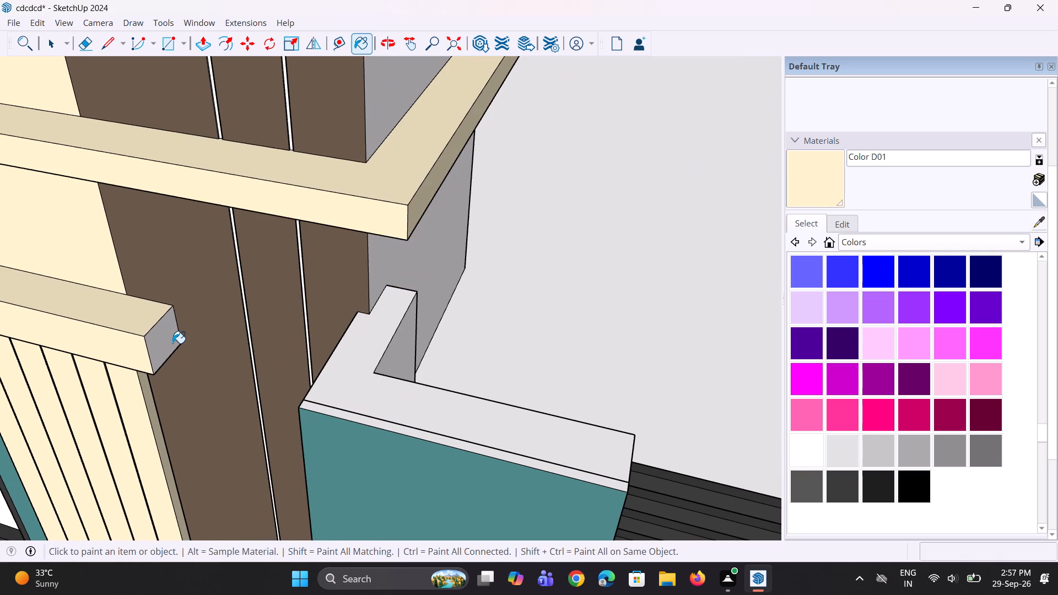
scroll(227, 321, down, 11)
middle_drag(210, 300, 341, 228)
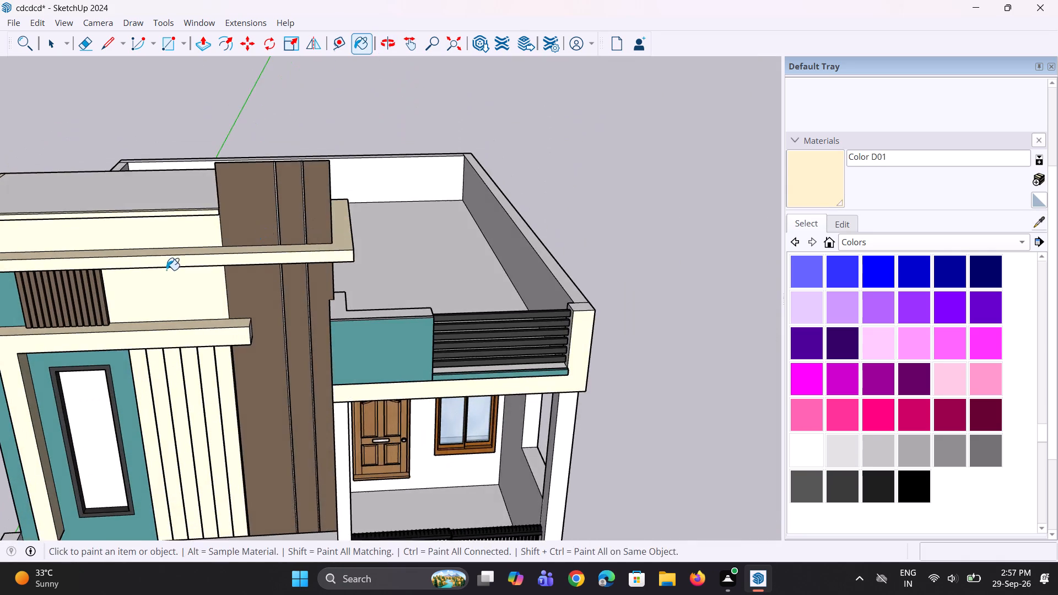
scroll(165, 271, down, 4)
middle_drag(170, 275, 1, 297)
scroll(287, 193, up, 5)
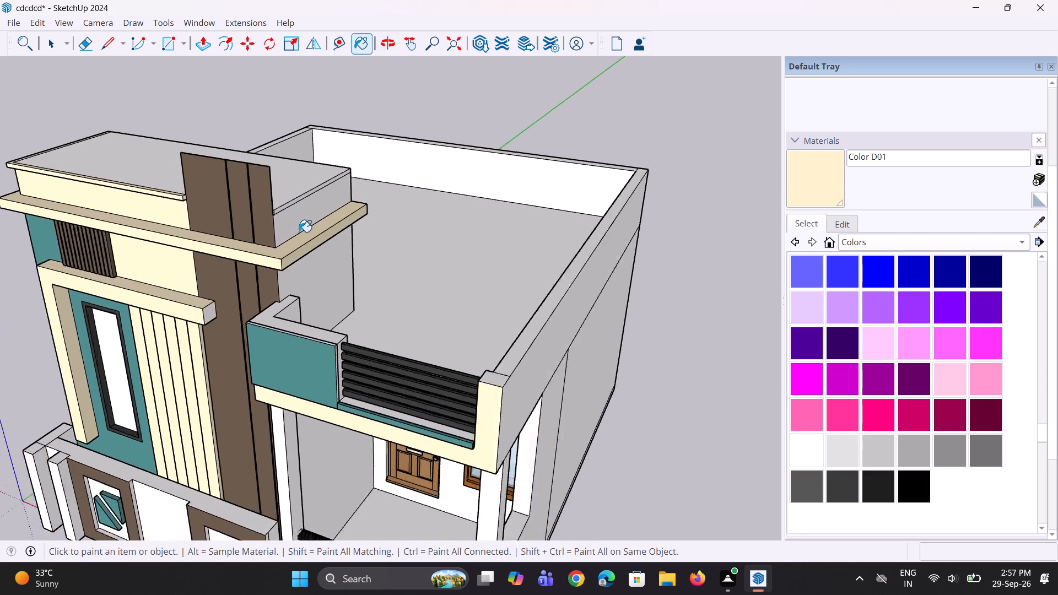
scroll(299, 232, up, 5)
click(284, 190)
click(284, 221)
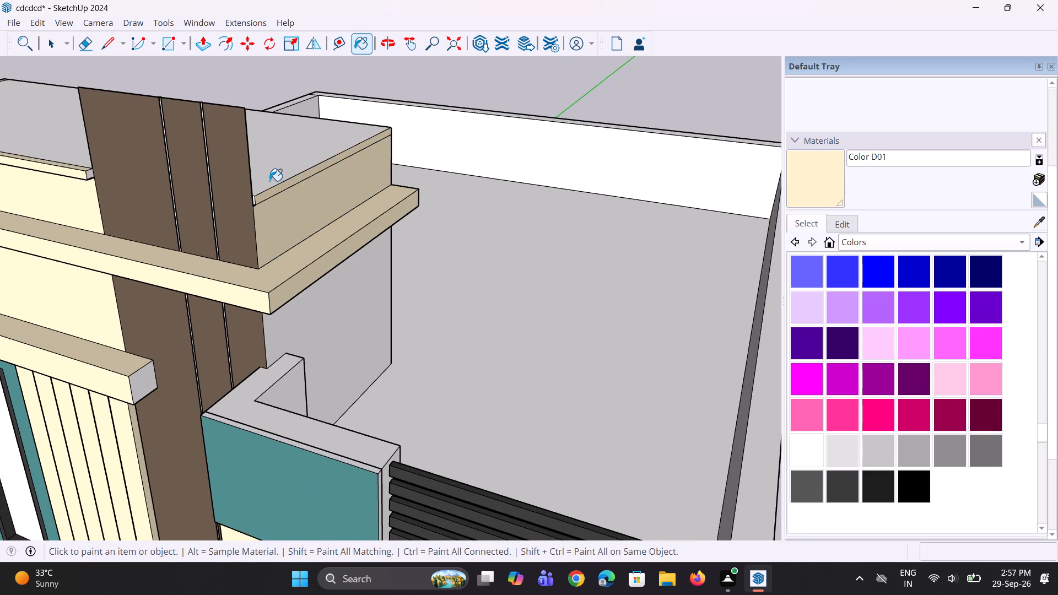
click(272, 176)
scroll(98, 173, up, 6)
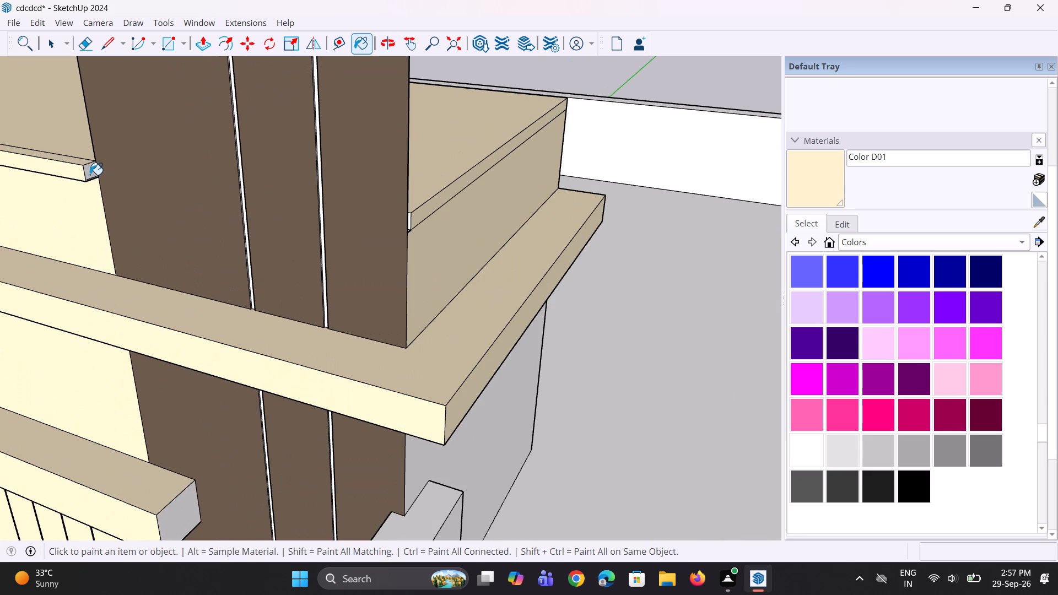
click(91, 173)
click(191, 513)
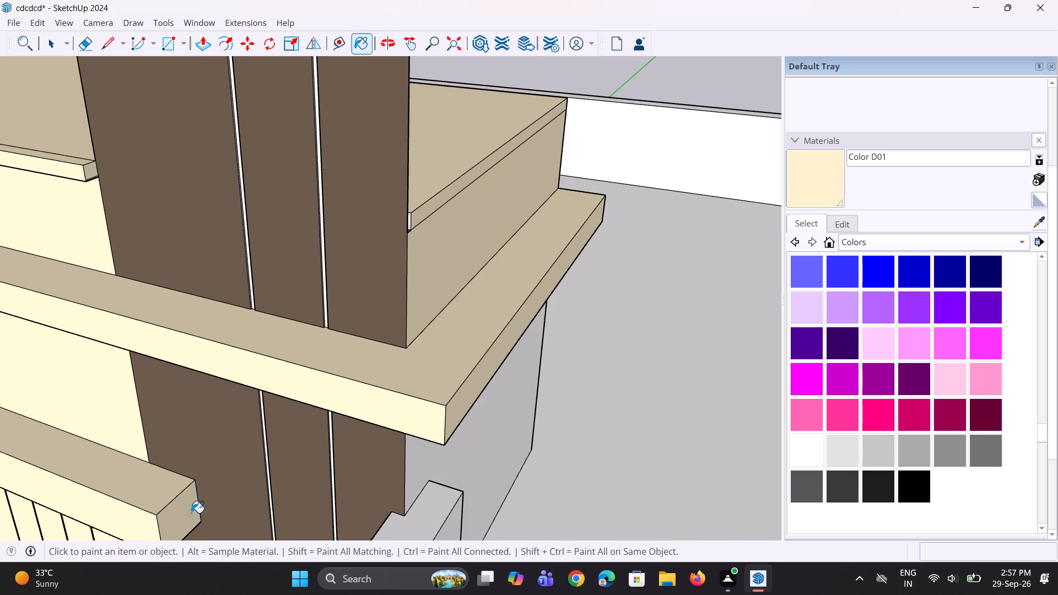
Paint the tops of the balcony parapet, end post and side parapet, and the rear parapet's inner face, with Color D01.
scroll(344, 402, down, 2)
scroll(392, 381, down, 4)
middle_drag(185, 380, 237, 355)
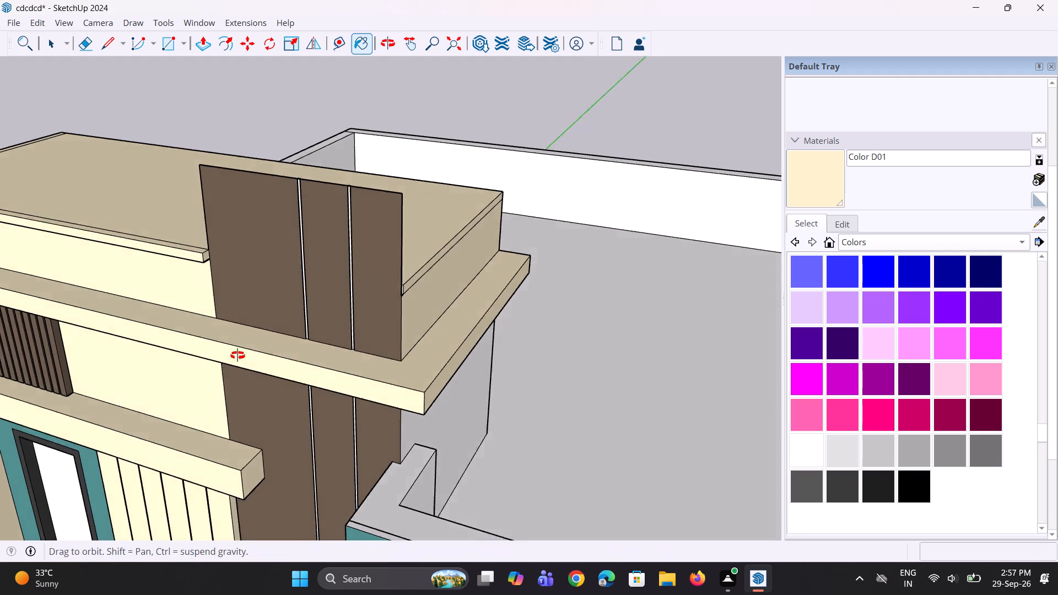
middle_drag(237, 355, 243, 354)
scroll(245, 353, down, 9)
scroll(348, 468, up, 3)
click(362, 409)
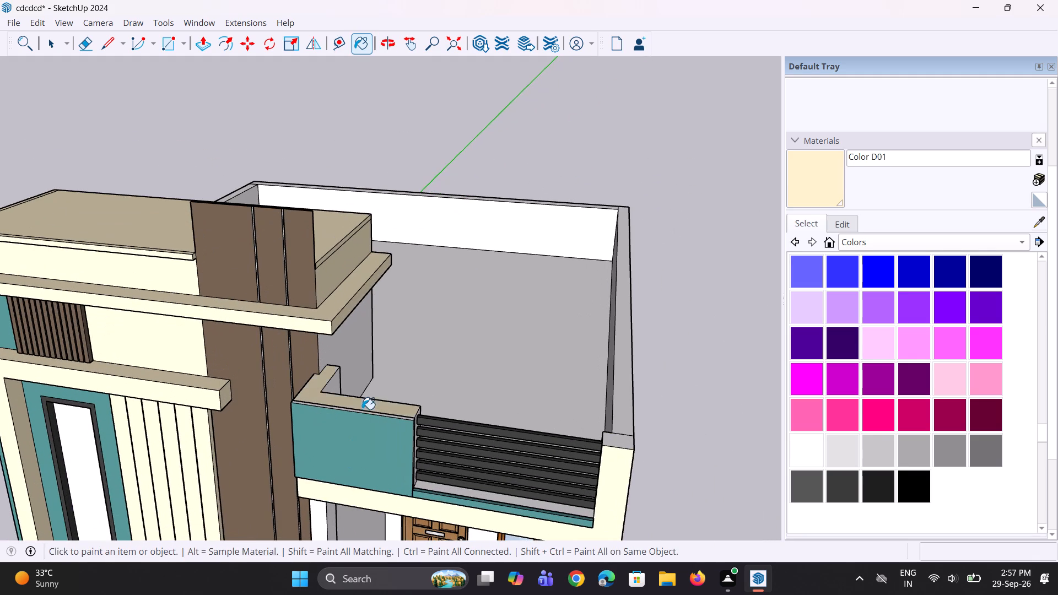
scroll(666, 469, up, 3)
click(608, 429)
click(604, 399)
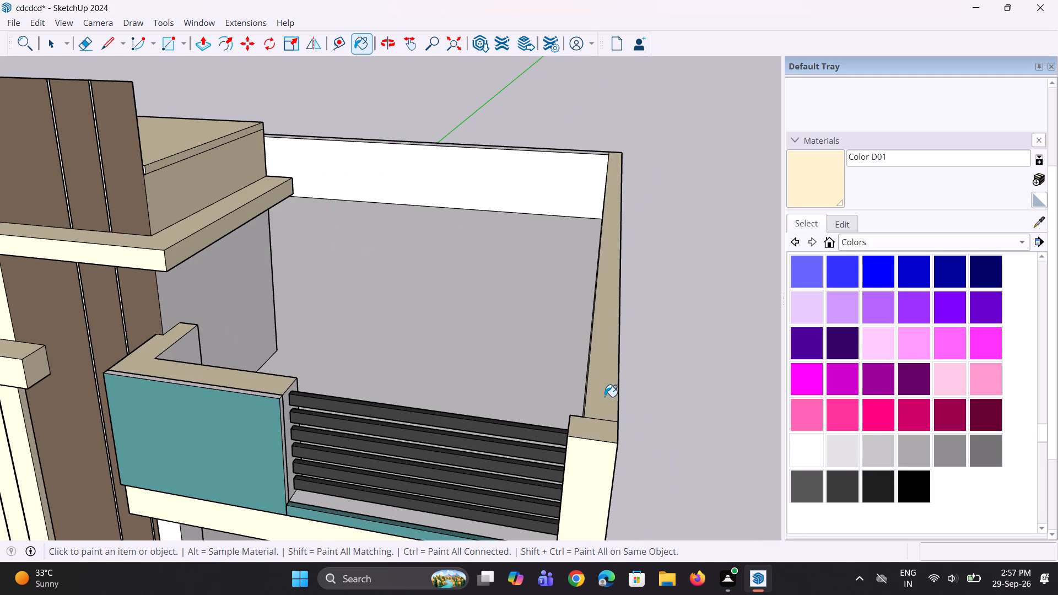
click(570, 192)
Paint the outer faces of the side parapet and the two wall sections below it with Color D01.
middle_drag(612, 285, 522, 255)
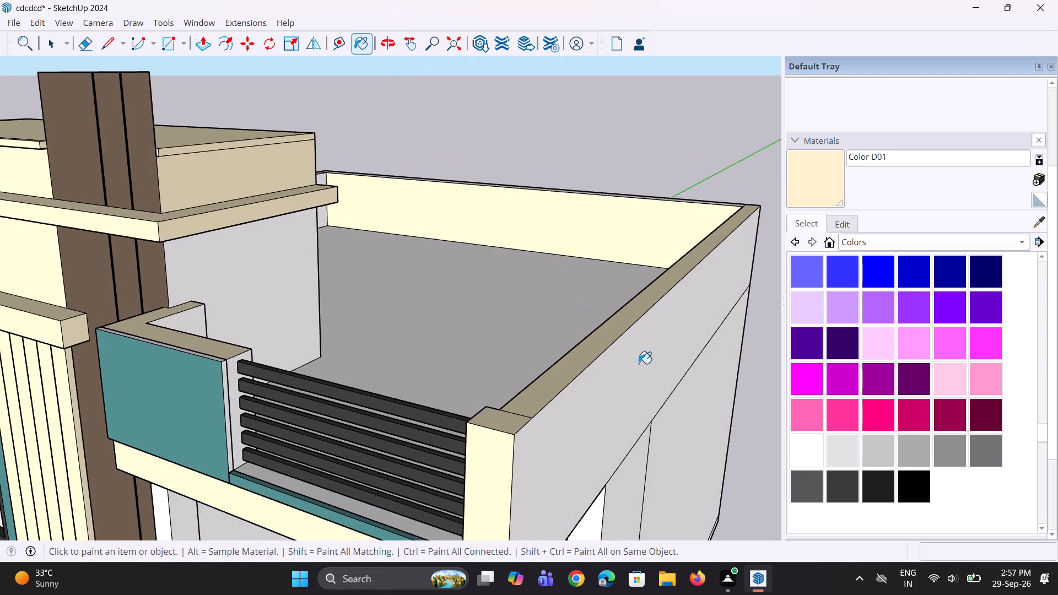
click(639, 365)
click(687, 414)
click(633, 468)
scroll(539, 390, down, 3)
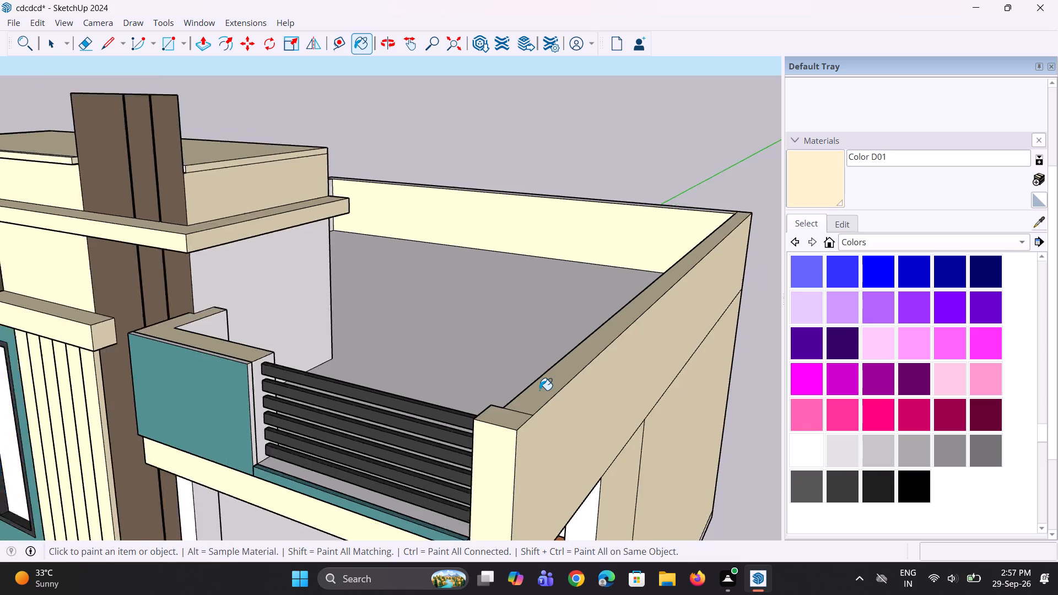
scroll(539, 390, down, 2)
middle_drag(528, 387, 430, 405)
scroll(430, 405, down, 11)
middle_drag(501, 414, 219, 423)
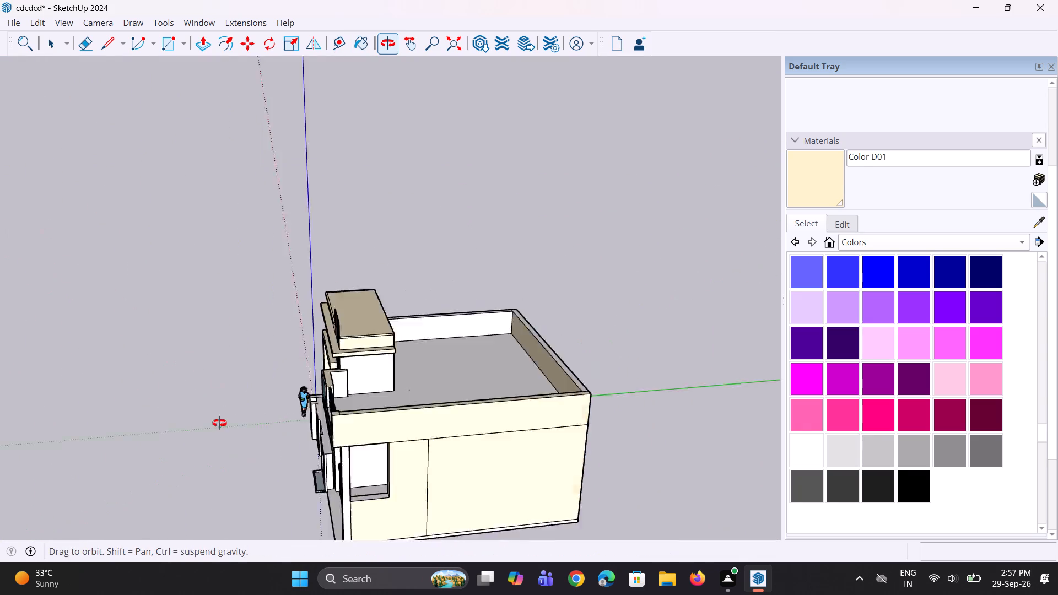
Paint the rear parapet's outer face and top, the rear wall, and the opposite side parapet and wall with Color D01.
middle_drag(219, 423, 61, 396)
click(472, 440)
click(493, 507)
scroll(468, 428, up, 2)
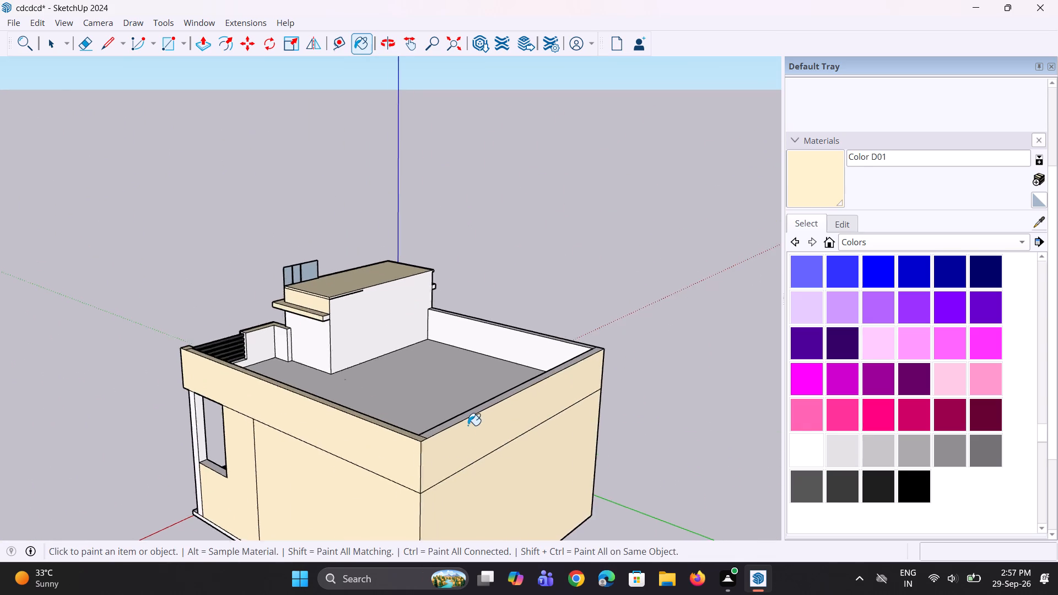
scroll(468, 425, up, 5)
click(466, 410)
scroll(491, 445, down, 5)
middle_drag(550, 441, 184, 386)
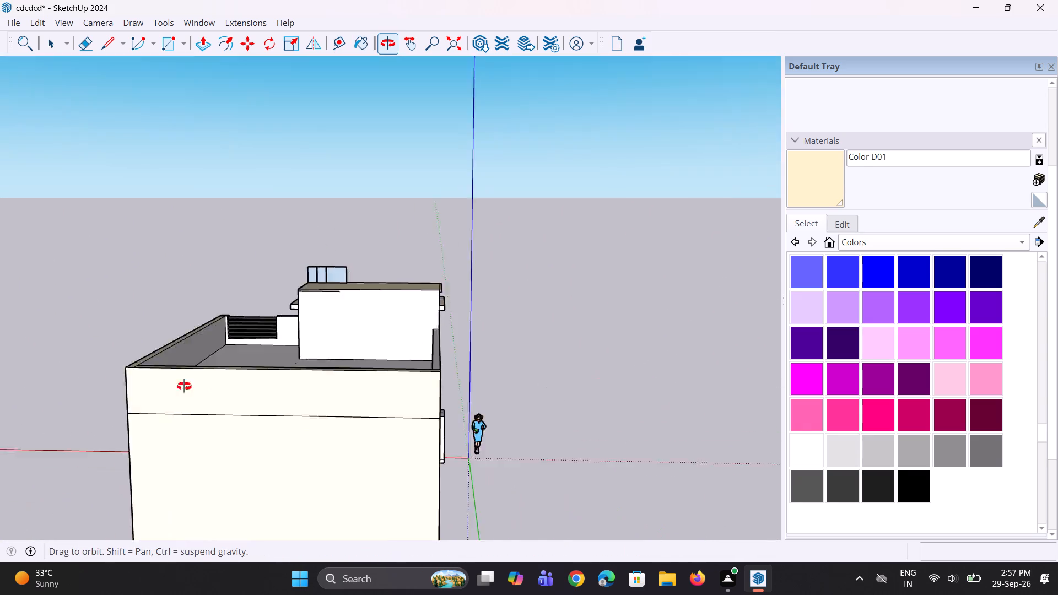
middle_drag(184, 386, 101, 374)
drag(357, 368, 355, 377)
click(351, 447)
Paint the outer side of the front boundary-wall post and the top of the adjacent side parapet with Color D01.
scroll(319, 458, down, 5)
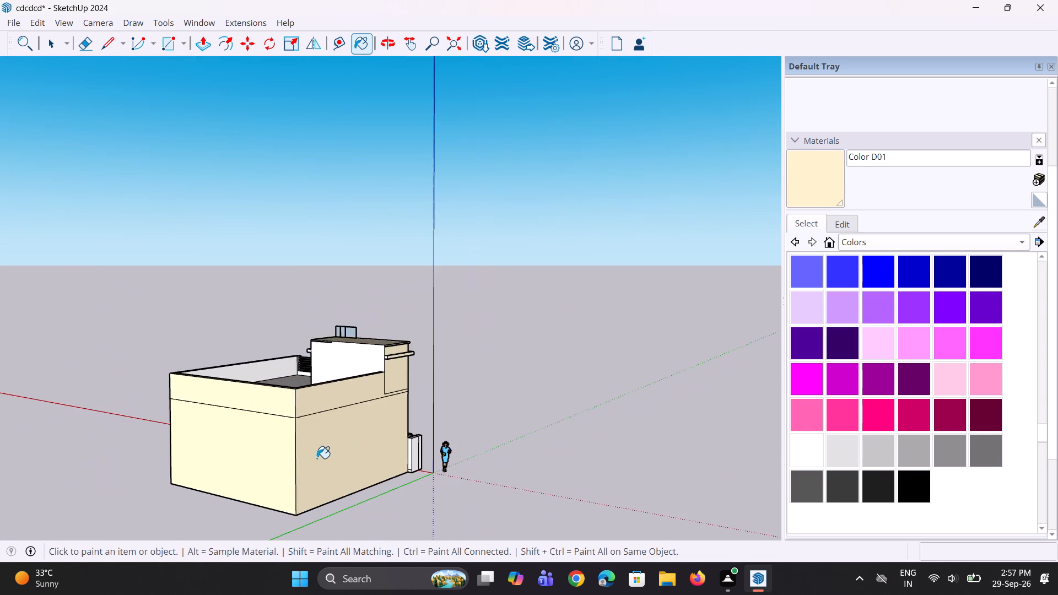
middle_drag(294, 458, 609, 494)
middle_drag(166, 458, 684, 461)
middle_drag(279, 456, 637, 425)
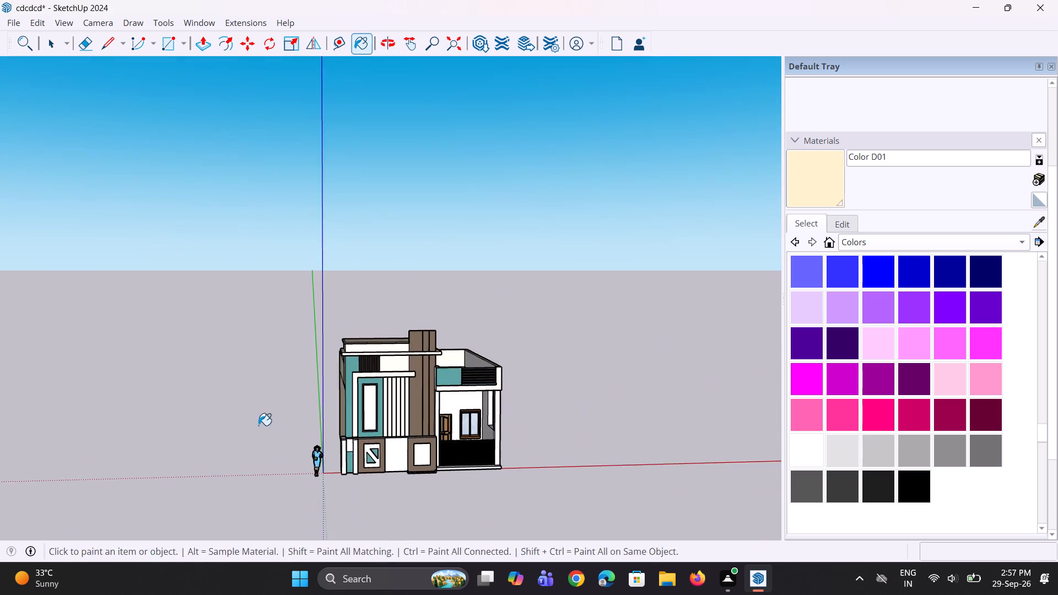
middle_drag(258, 425, 458, 394)
scroll(361, 450, up, 8)
click(363, 446)
scroll(371, 451, up, 7)
middle_drag(390, 448, 168, 482)
scroll(447, 434, down, 4)
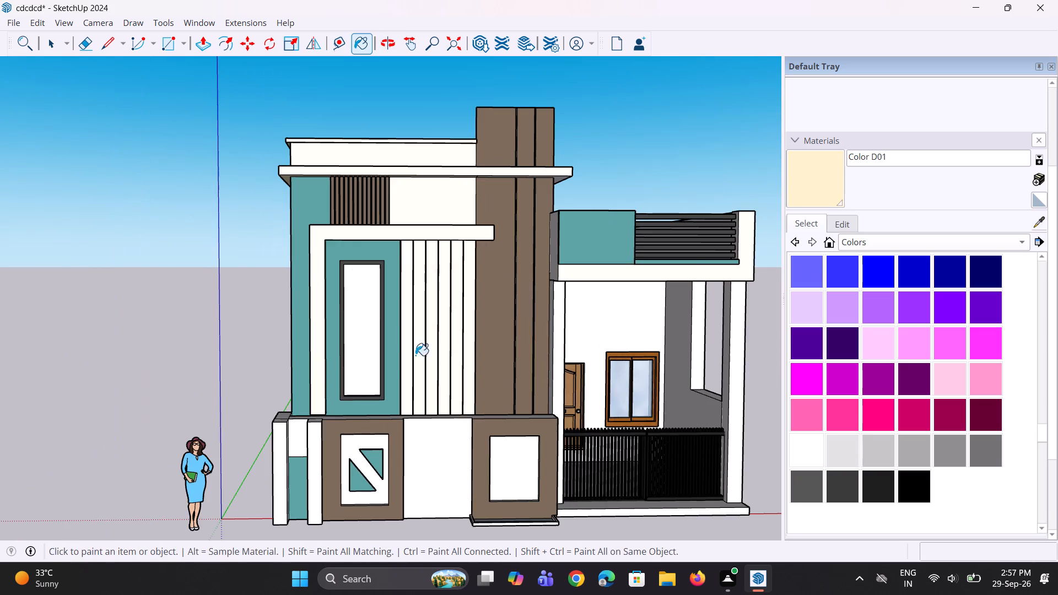
scroll(321, 229, up, 4)
middle_drag(307, 262, 476, 285)
scroll(380, 224, up, 2)
middle_drag(379, 239, 449, 363)
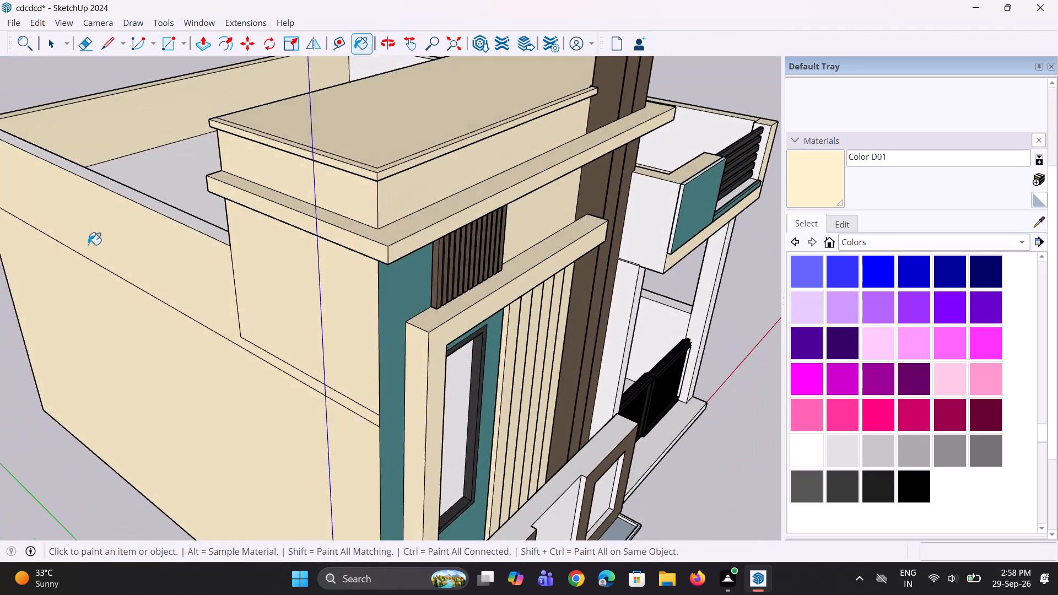
scroll(155, 182, up, 1)
click(158, 205)
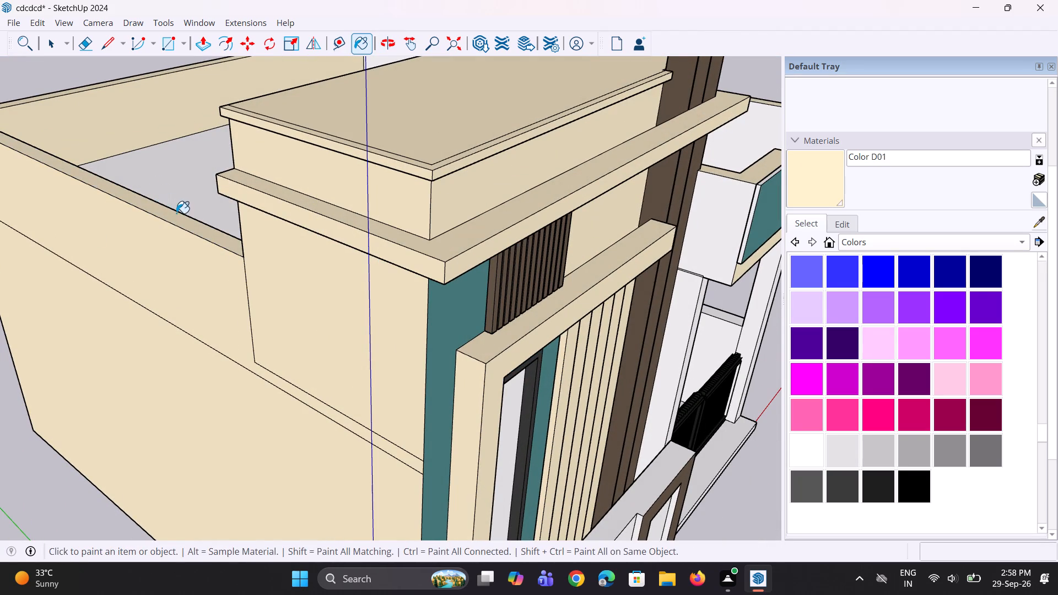
Paint the upper block's rear face, both cornice ends and the roof slab's end face with Color D01.
middle_drag(176, 213, 552, 228)
click(502, 175)
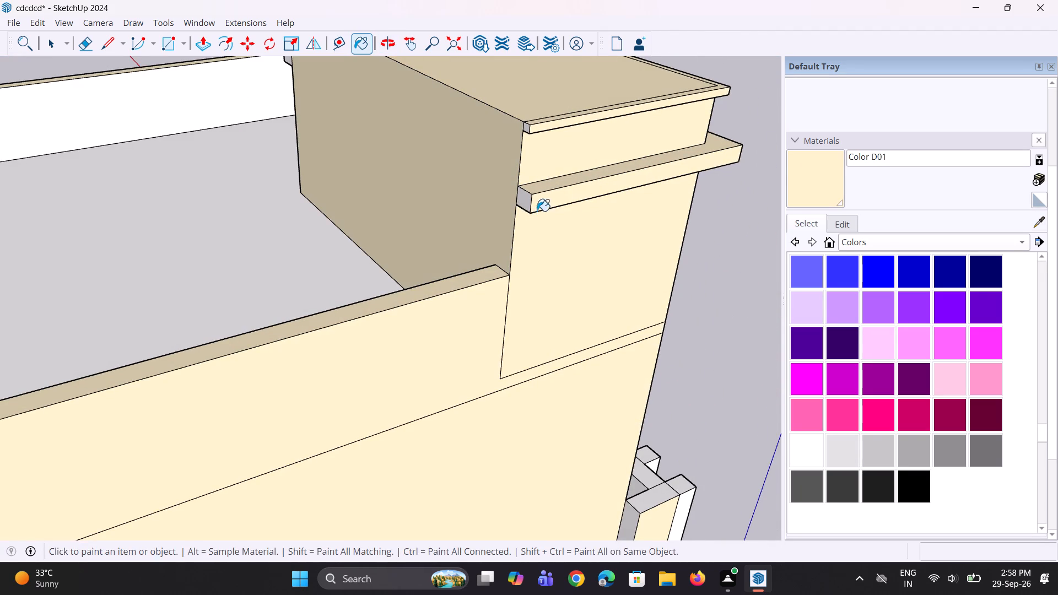
click(526, 203)
scroll(518, 145, up, 2)
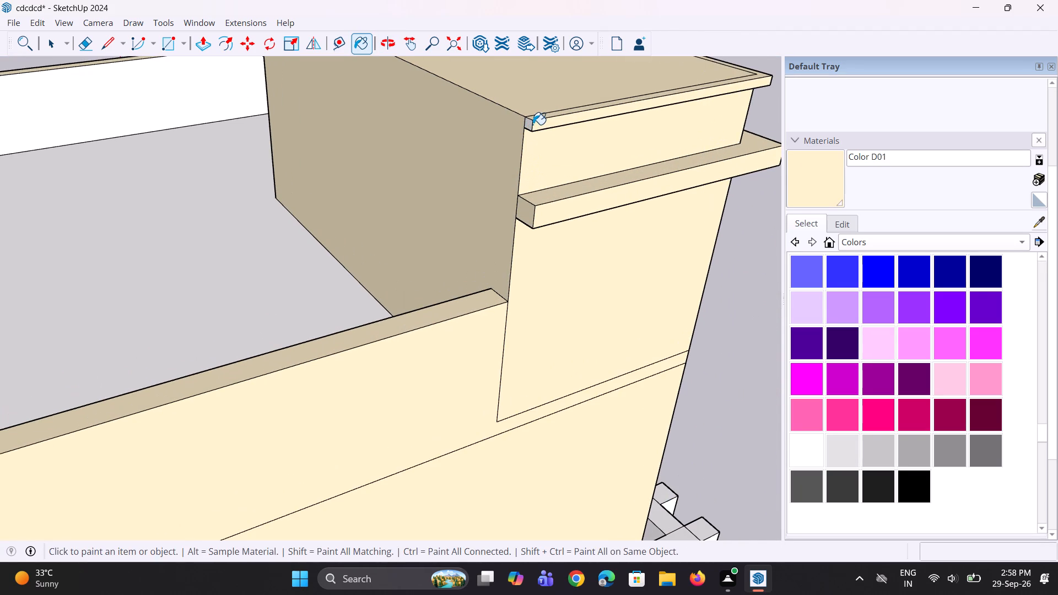
click(530, 122)
scroll(523, 202, down, 10)
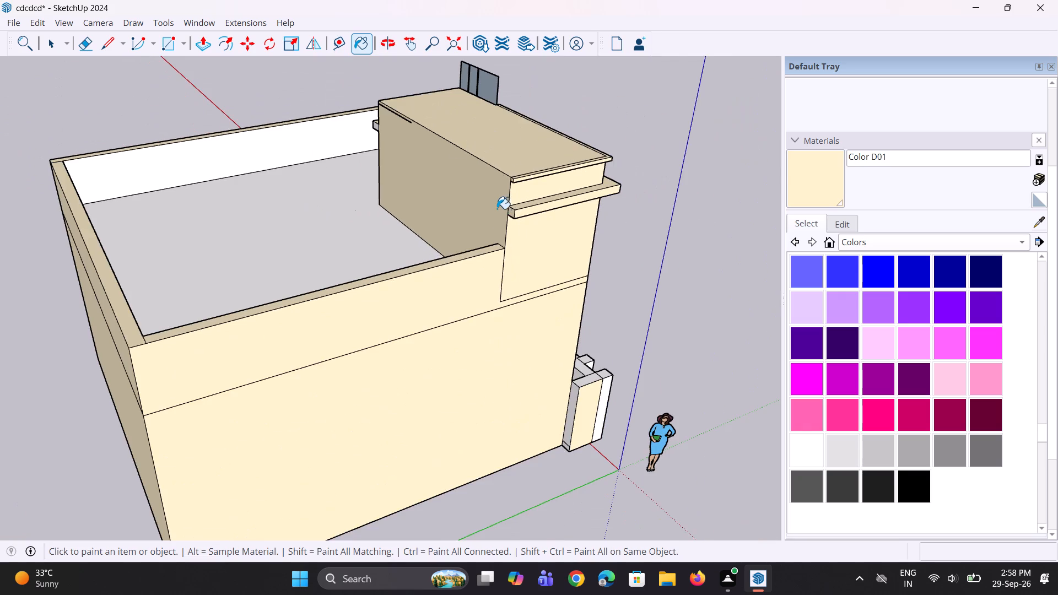
scroll(319, 73, up, 10)
click(439, 133)
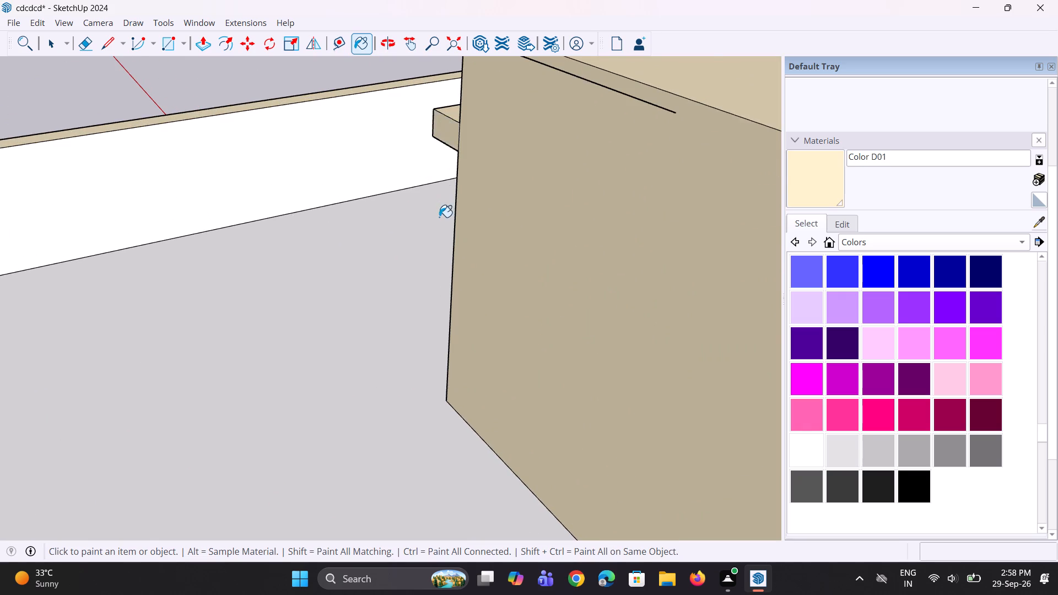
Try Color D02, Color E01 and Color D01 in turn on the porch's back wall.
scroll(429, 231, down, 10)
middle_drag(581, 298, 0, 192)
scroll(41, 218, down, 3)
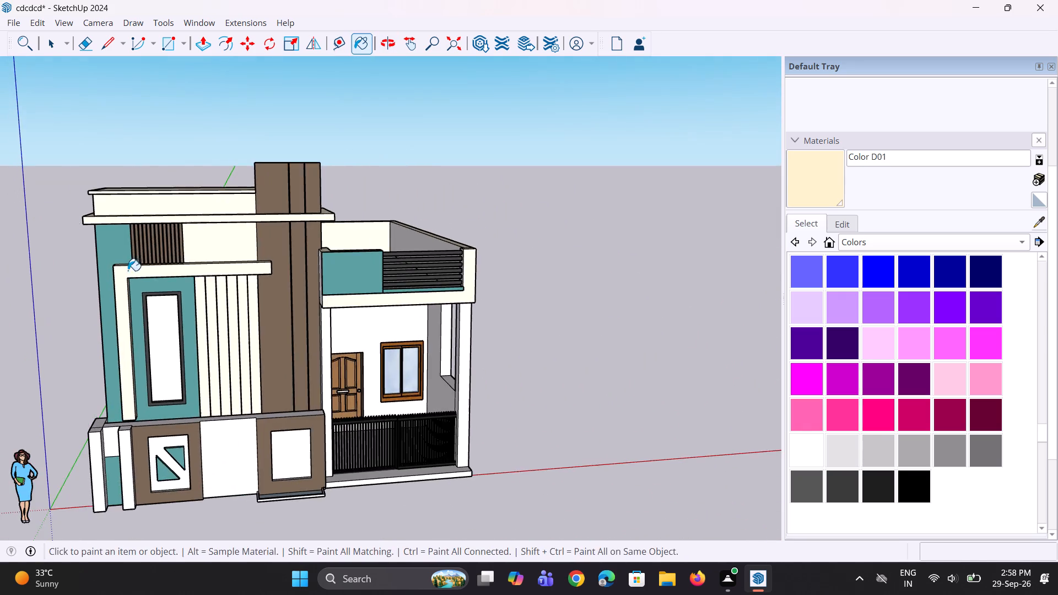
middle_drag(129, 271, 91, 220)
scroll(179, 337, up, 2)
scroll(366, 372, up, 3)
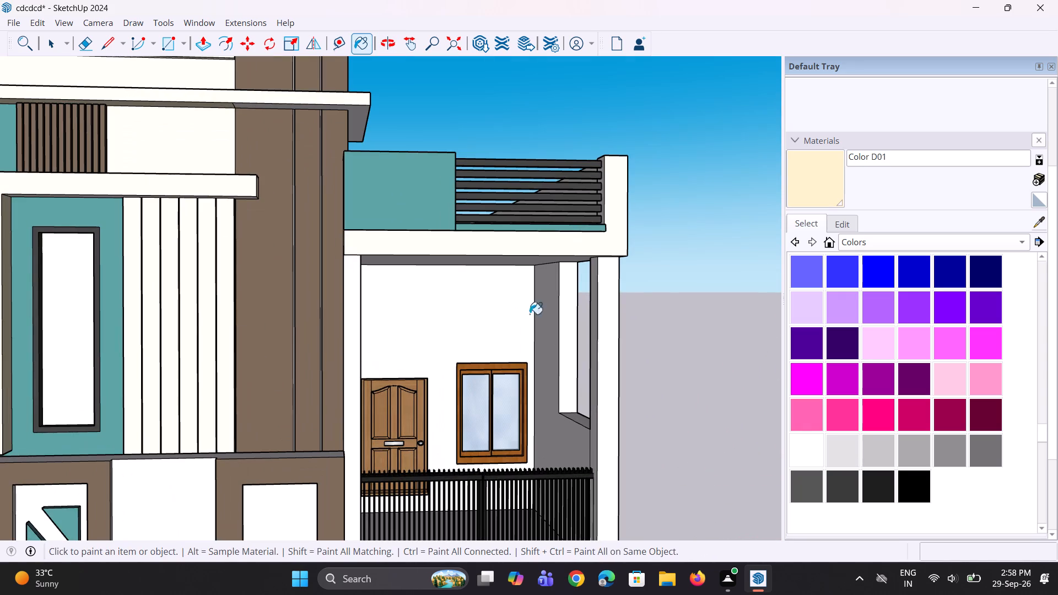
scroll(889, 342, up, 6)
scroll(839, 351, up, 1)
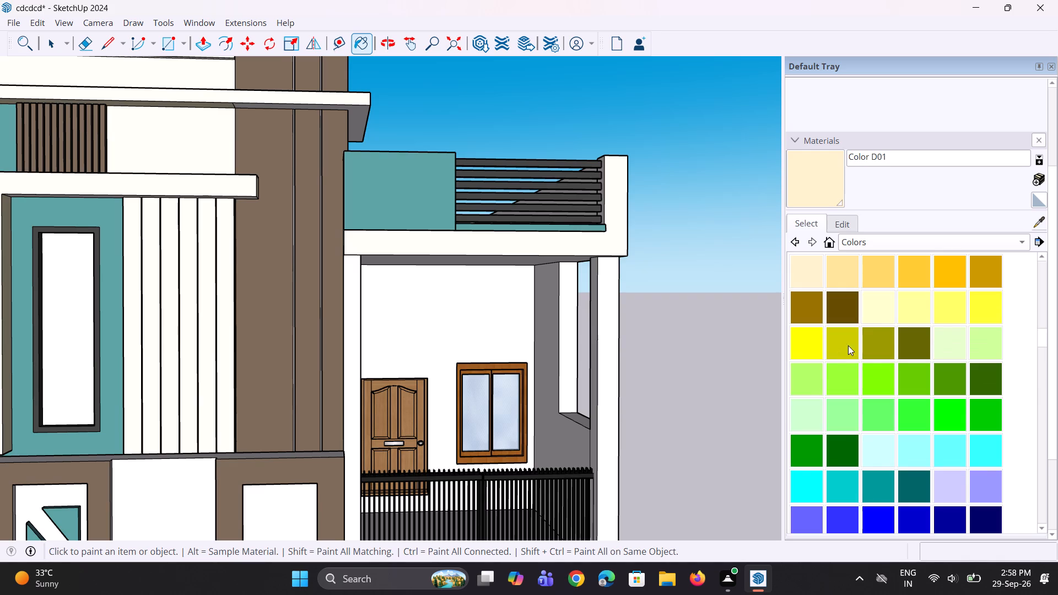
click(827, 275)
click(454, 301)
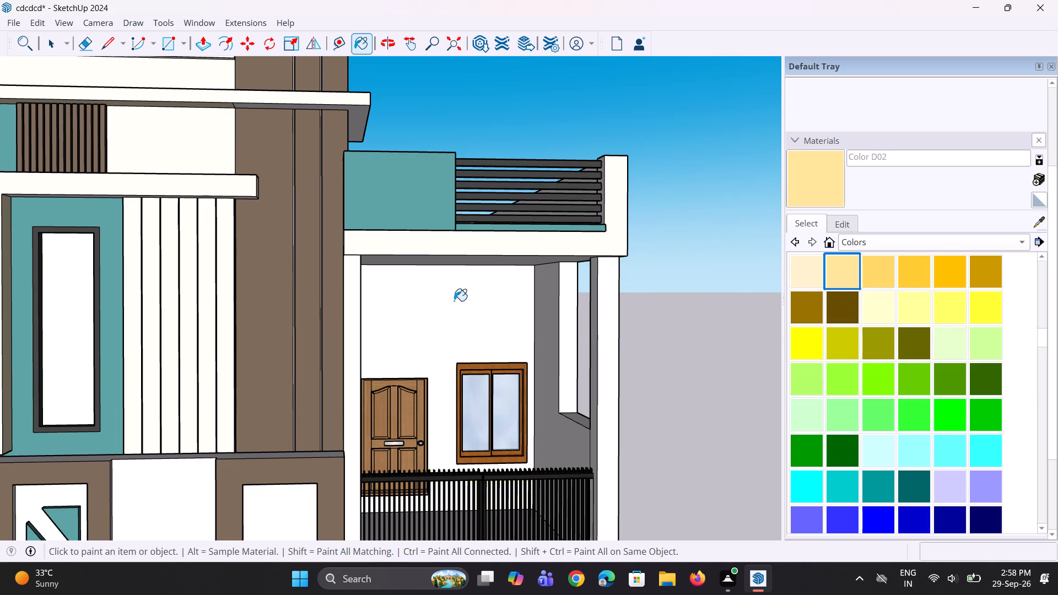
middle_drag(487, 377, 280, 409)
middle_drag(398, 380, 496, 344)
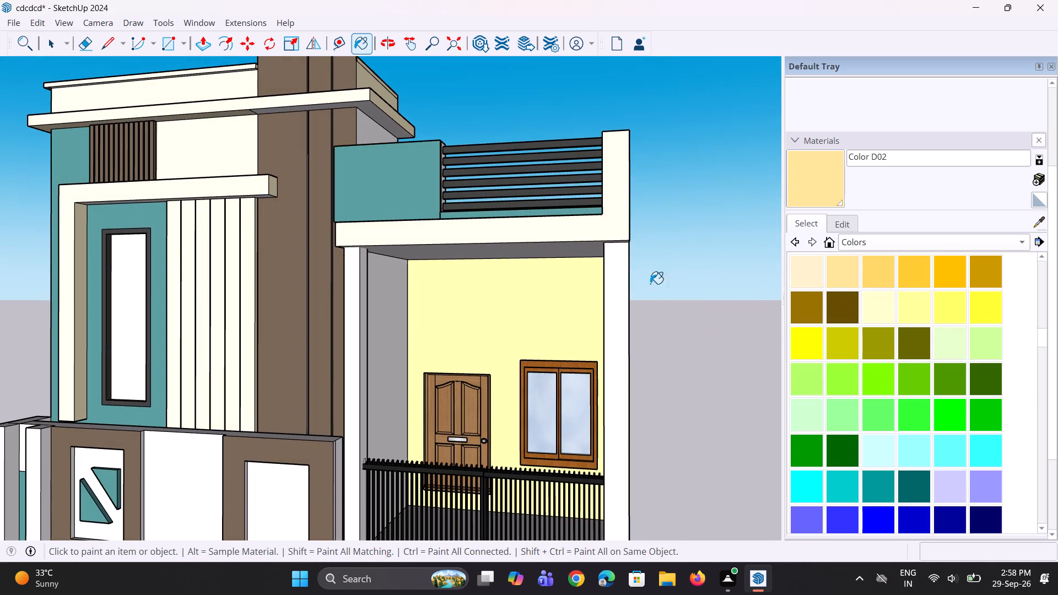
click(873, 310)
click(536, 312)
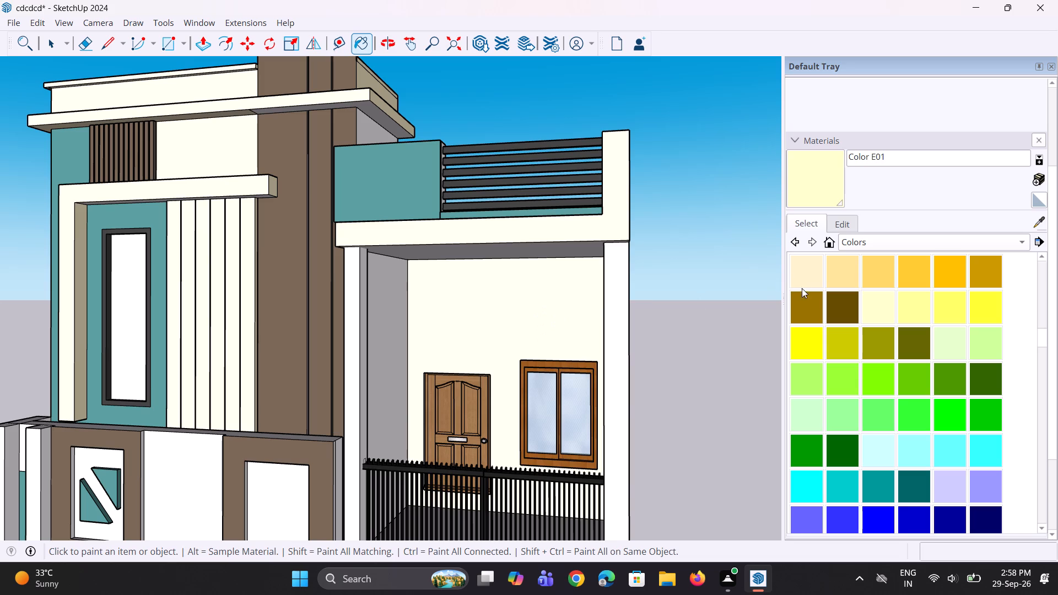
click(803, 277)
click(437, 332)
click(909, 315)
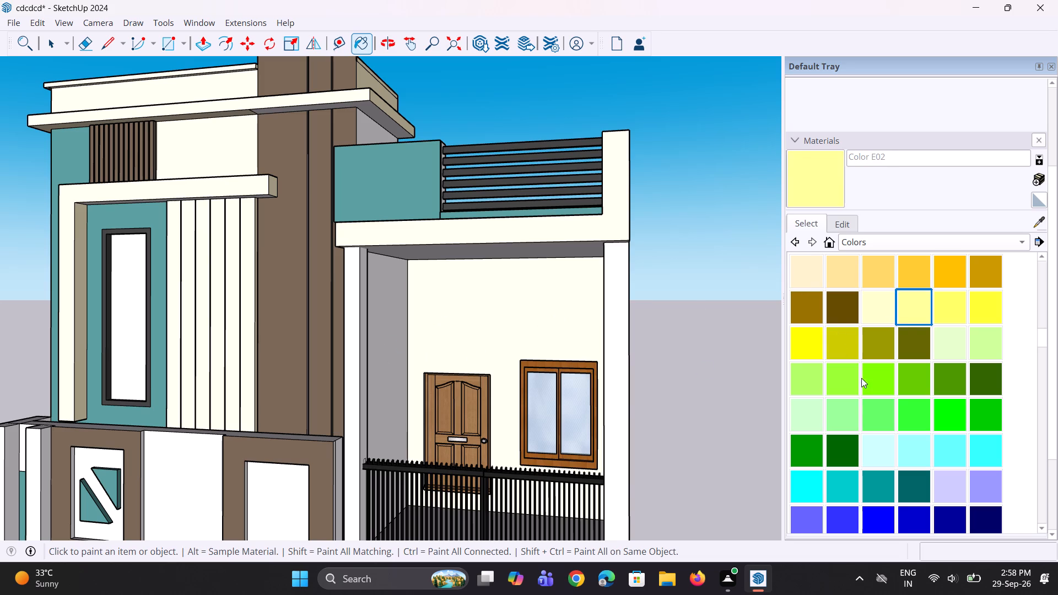
Paint the porch's back wall and the inner side wall next to the brown tower with Color C01.
scroll(839, 412, up, 2)
click(950, 274)
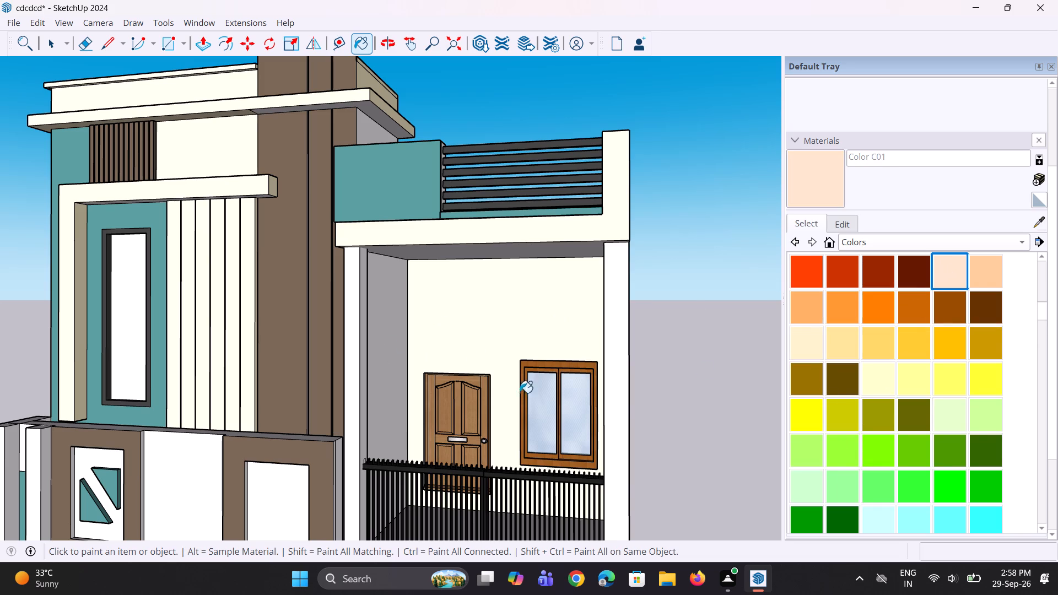
click(485, 342)
scroll(431, 388, up, 3)
click(386, 367)
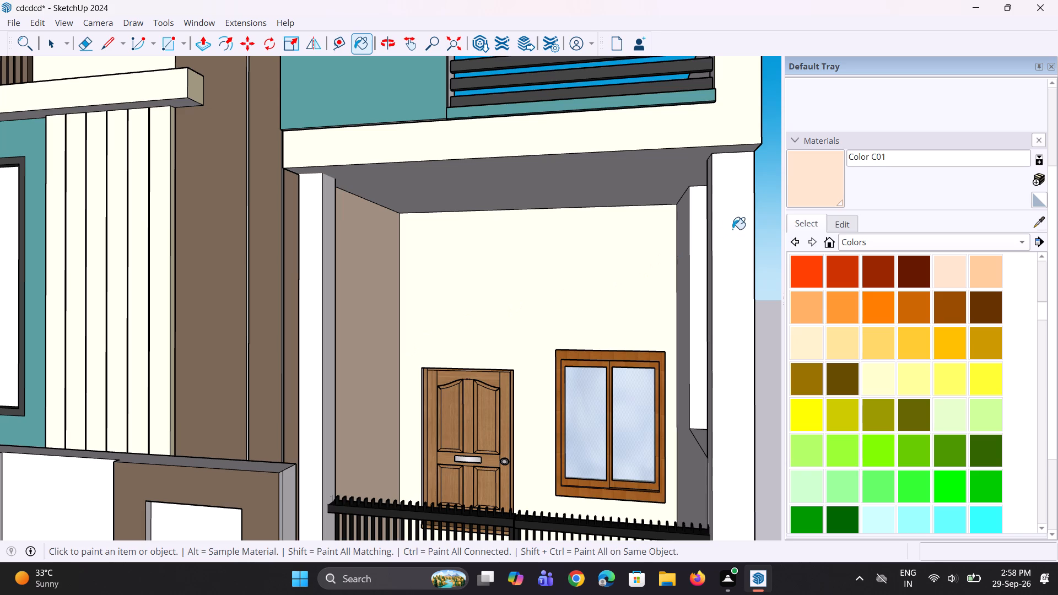
Deepen Color C01 by setting its HSB saturation to 27.
click(845, 222)
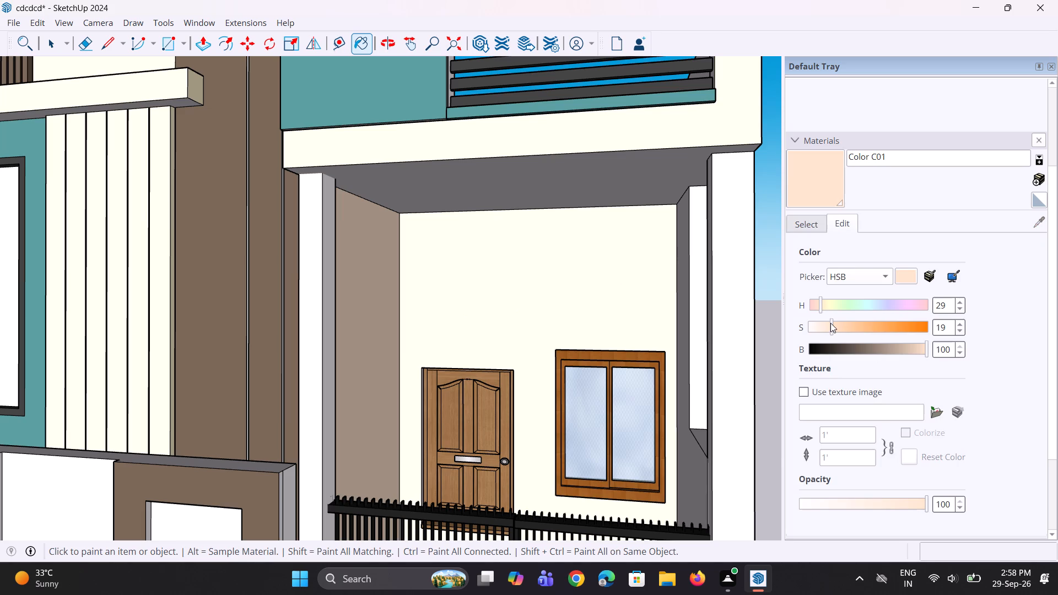
drag(830, 323, 848, 333)
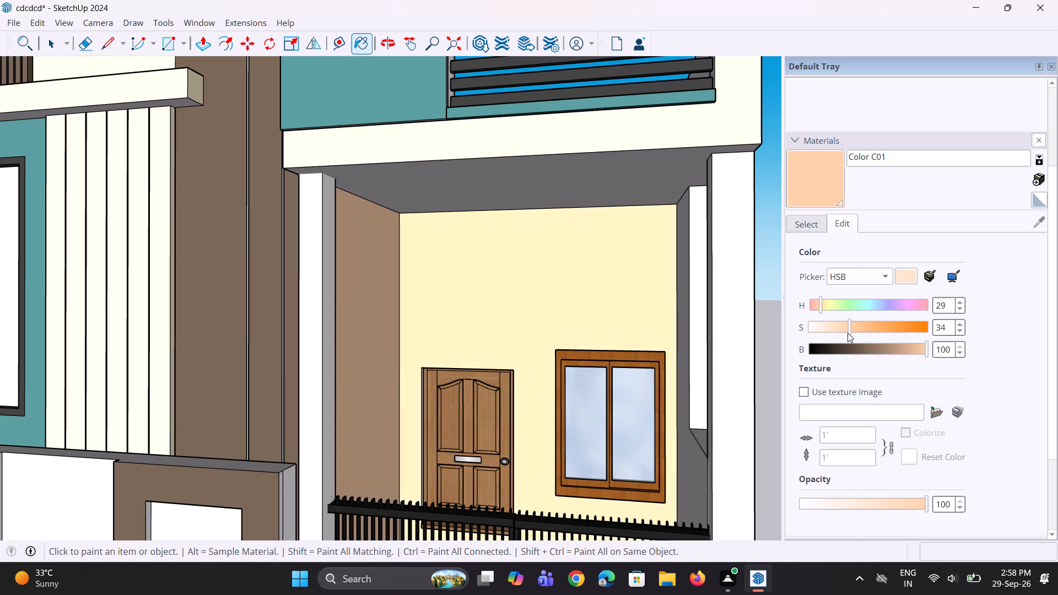
drag(848, 333, 841, 331)
drag(841, 331, 840, 330)
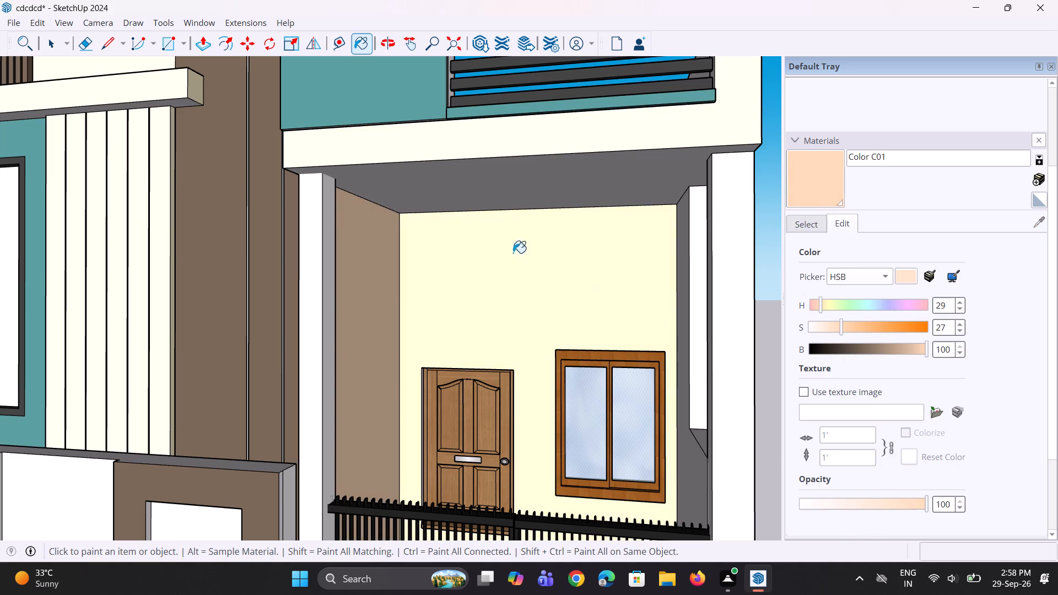
Paint the porch ceiling, the inner side wall with the opening, and that opening's jamb and sill with Color C01.
middle_drag(508, 272, 463, 178)
click(471, 170)
middle_drag(465, 300, 656, 396)
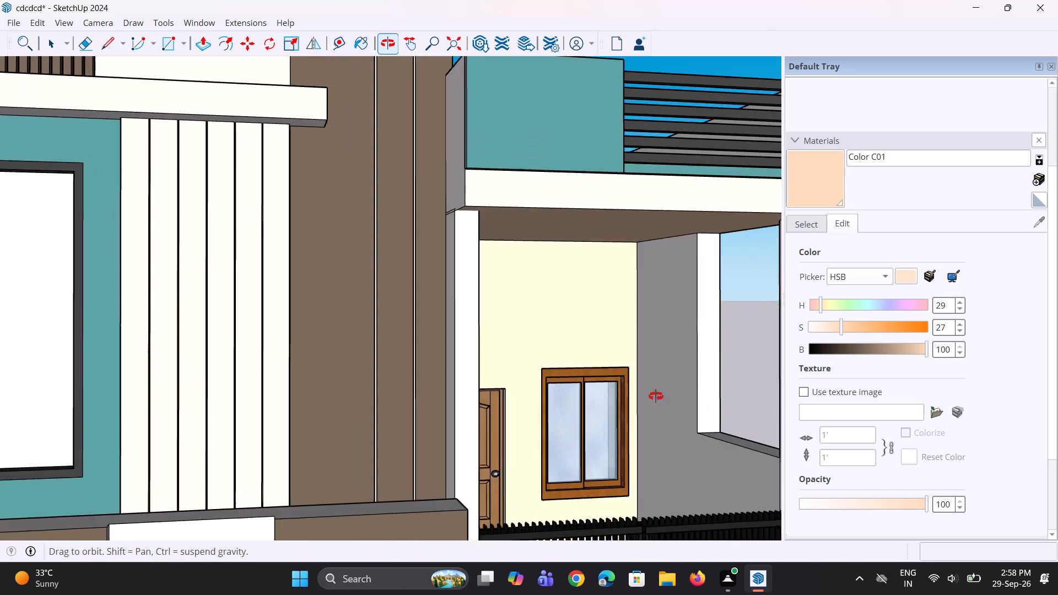
middle_drag(656, 396, 673, 387)
click(687, 343)
scroll(650, 371, down, 4)
middle_drag(656, 383, 611, 423)
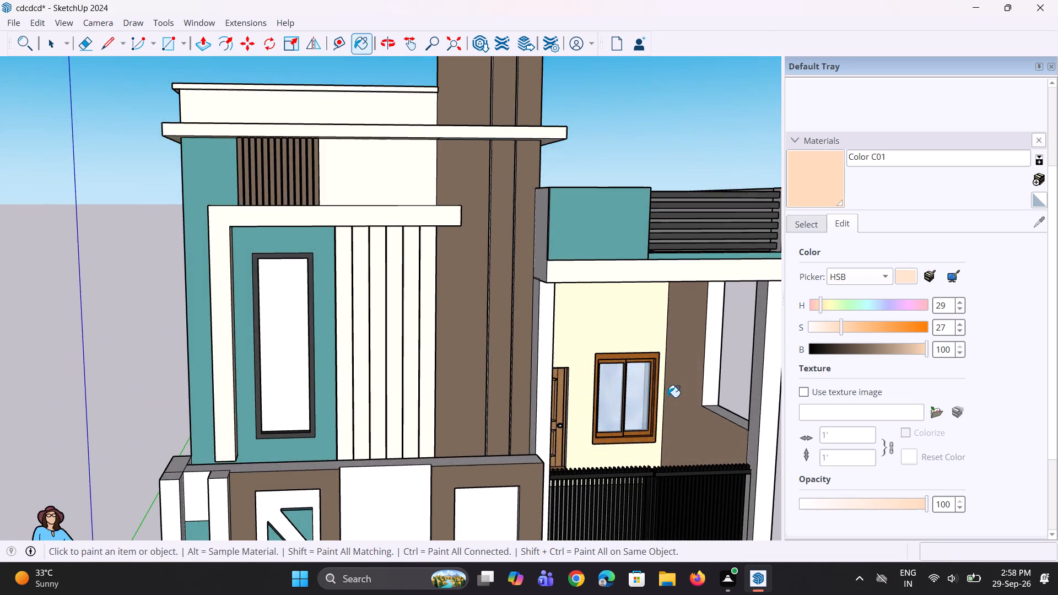
scroll(674, 394, up, 2)
click(724, 363)
click(722, 381)
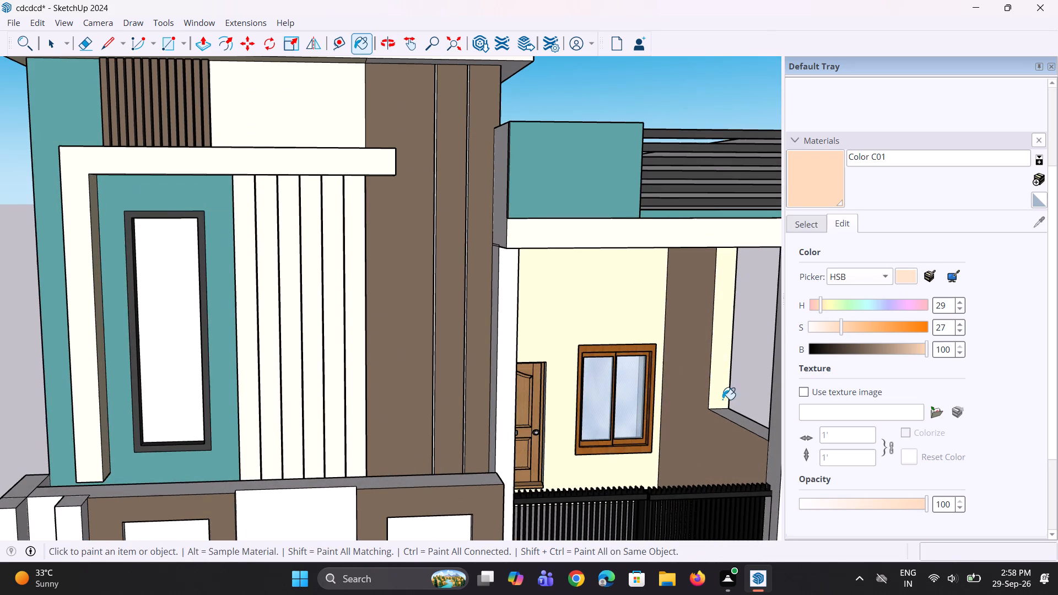
click(733, 420)
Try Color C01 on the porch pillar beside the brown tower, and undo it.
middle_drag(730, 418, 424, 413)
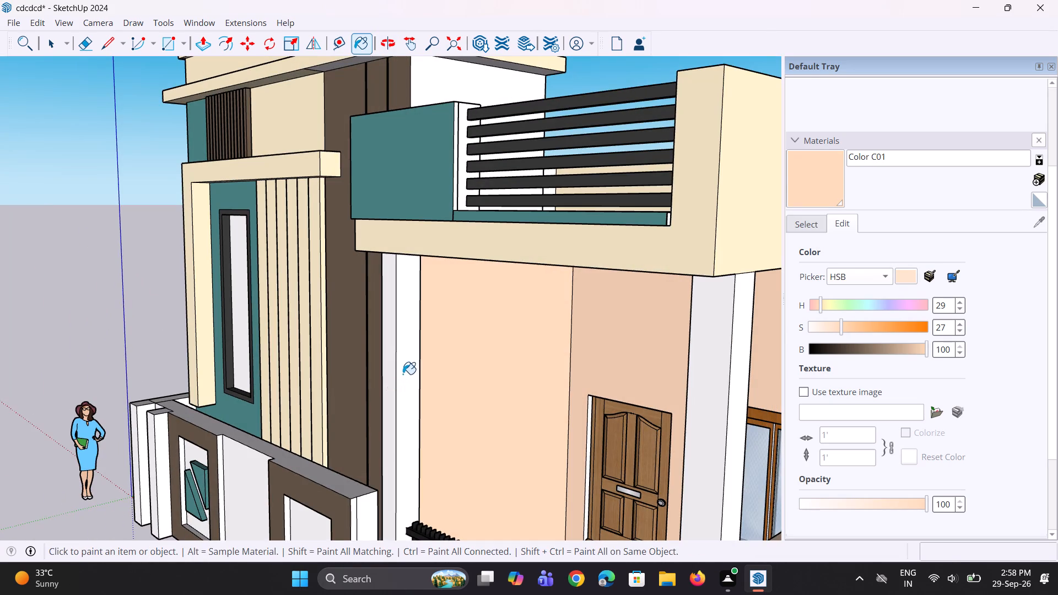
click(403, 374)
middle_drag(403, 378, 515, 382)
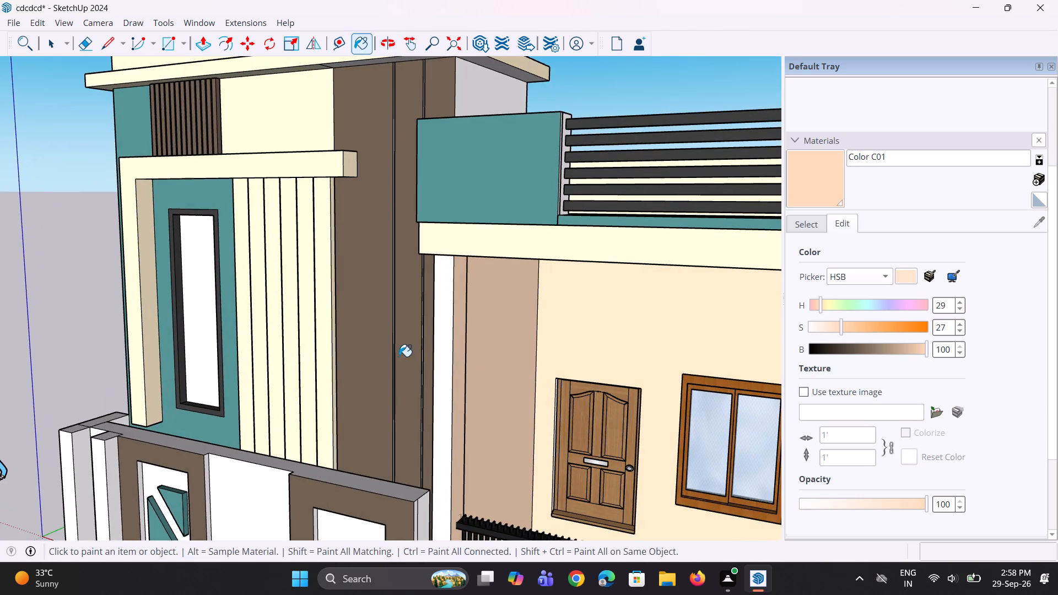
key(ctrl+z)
Sample Color D01 from the upper roof slab's front edge and paint the porch beam and both porch pillars with it.
scroll(387, 383, down, 3)
middle_drag(387, 383, 554, 402)
scroll(494, 372, down, 1)
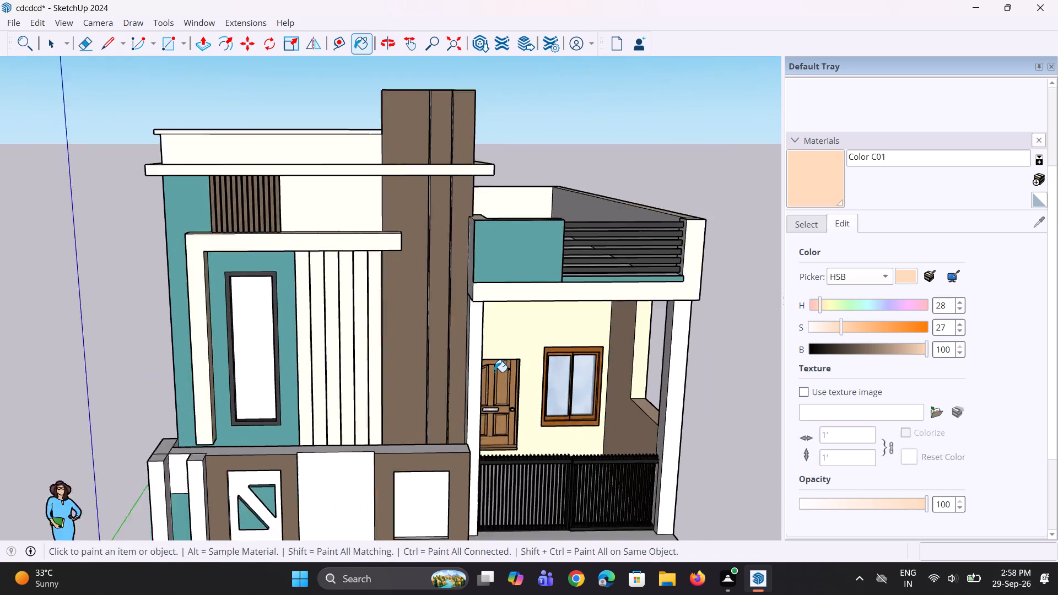
scroll(494, 372, down, 1)
middle_drag(494, 372, 463, 333)
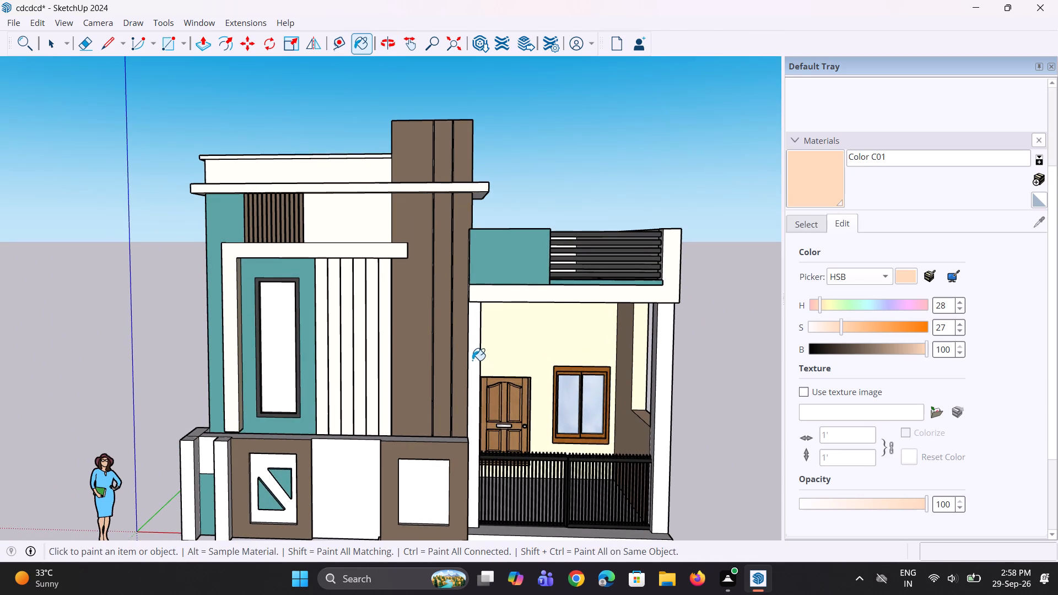
click(1035, 220)
click(1043, 223)
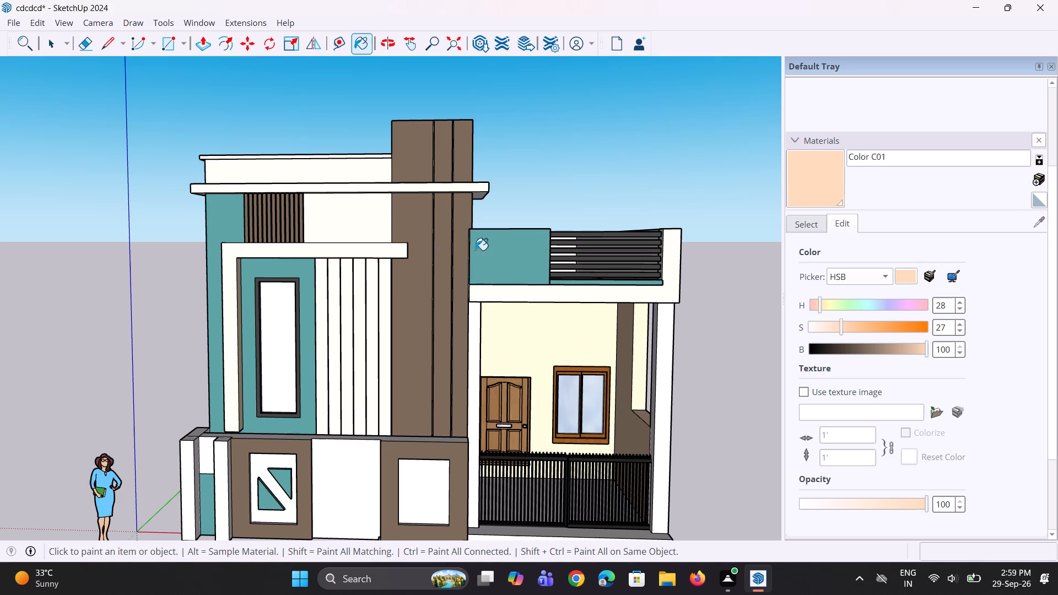
click(813, 226)
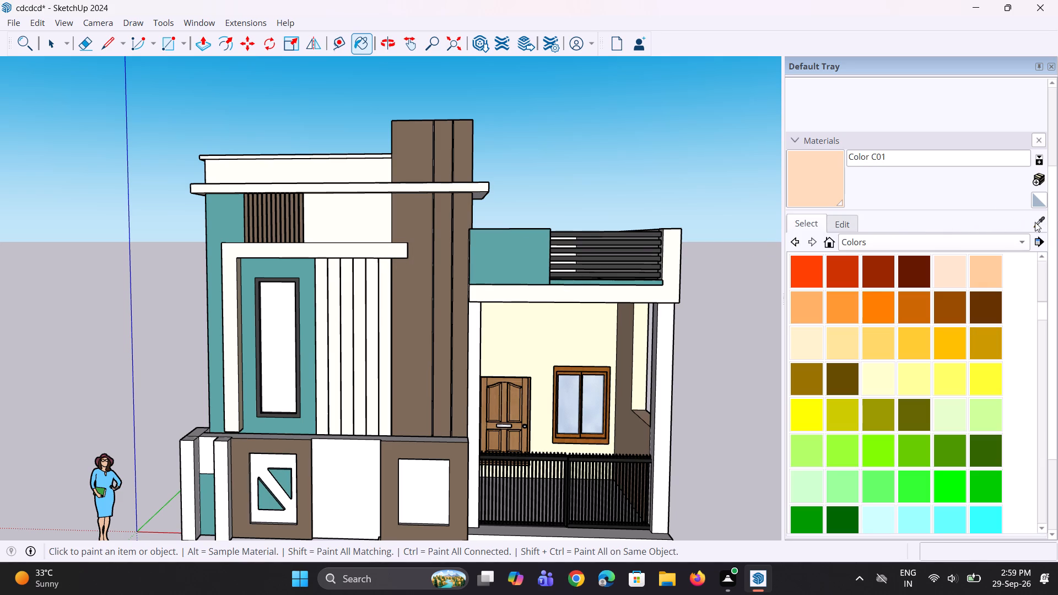
click(1038, 223)
click(421, 187)
scroll(505, 300, up, 1)
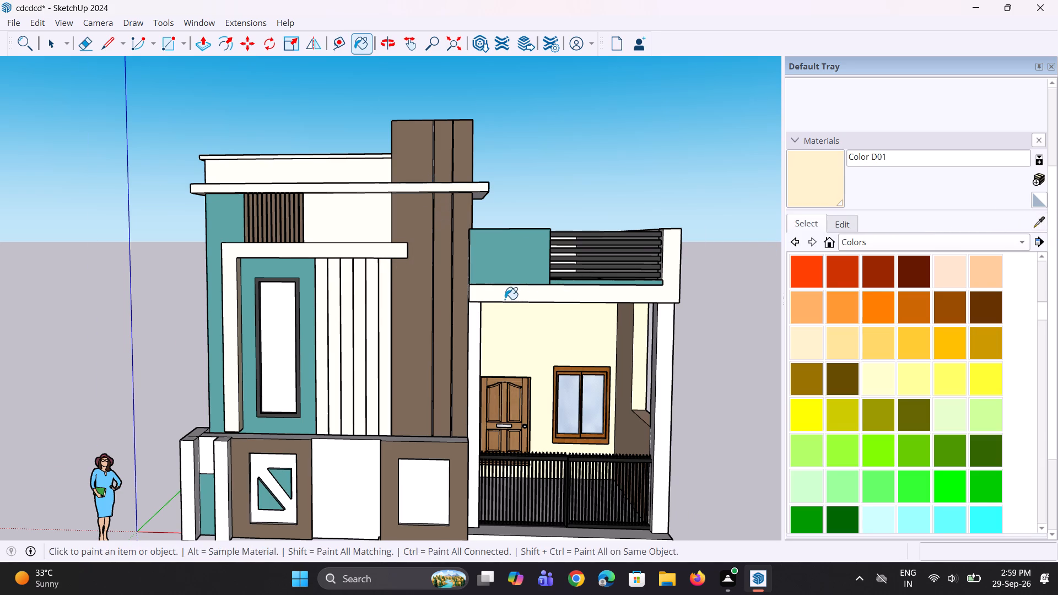
scroll(505, 299, up, 2)
click(502, 300)
click(463, 339)
scroll(695, 356, up, 1)
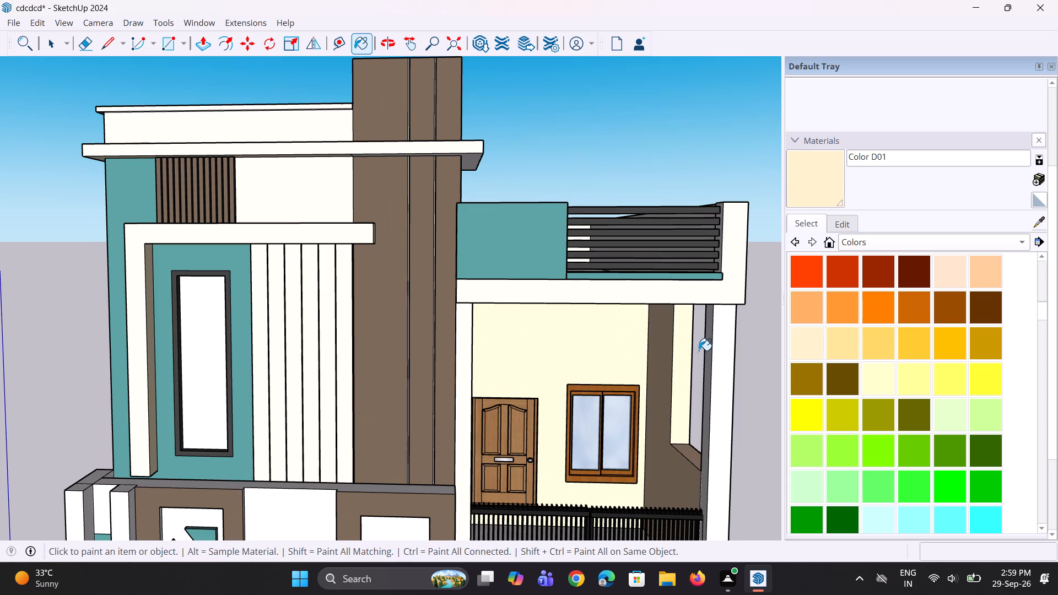
click(720, 357)
middle_drag(717, 360, 727, 362)
scroll(690, 378, up, 2)
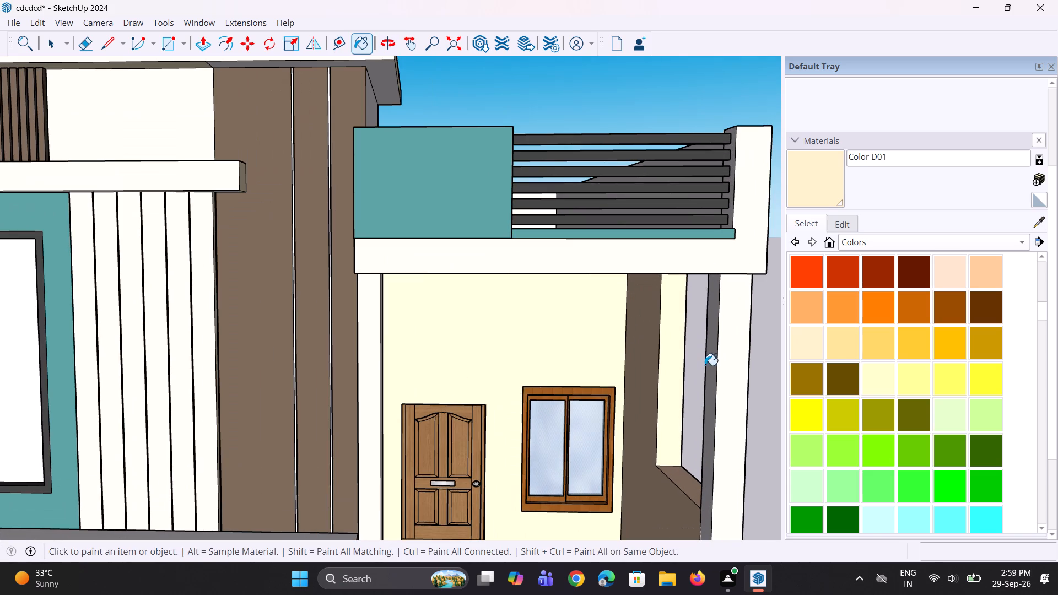
click(711, 365)
Paint the boundary wall's plain middle panel and the panels inside its two brown frames with Color D01.
scroll(549, 364, down, 9)
middle_drag(512, 437, 478, 416)
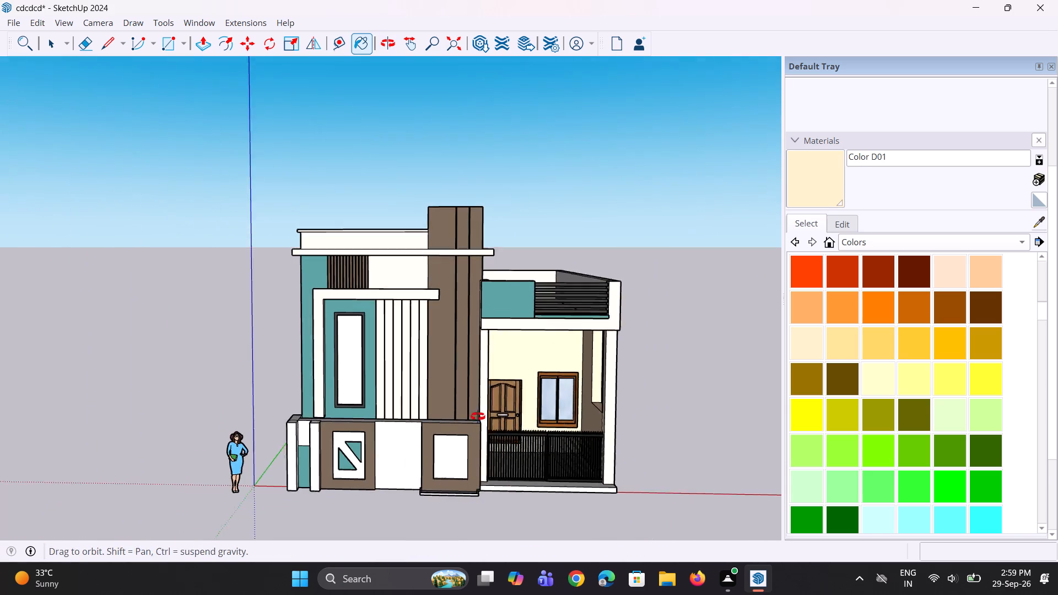
middle_drag(478, 416, 446, 403)
scroll(415, 462, up, 2)
click(441, 441)
click(360, 447)
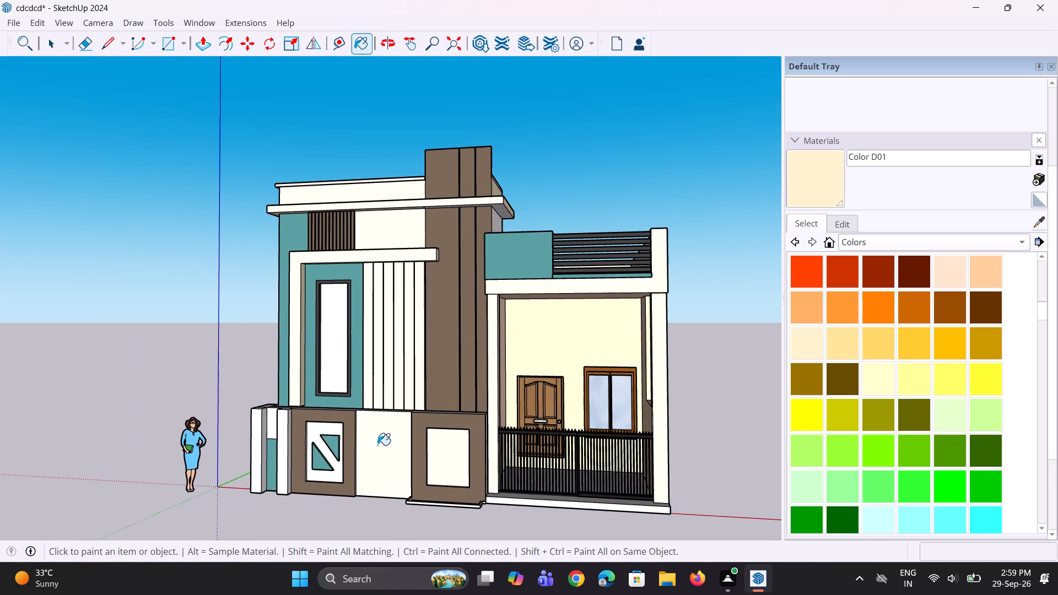
middle_drag(377, 445, 445, 410)
scroll(295, 440, up, 3)
click(328, 427)
Paint the front and side faces of the two slim posts at the boundary wall's end with Color D01.
scroll(279, 440, up, 1)
click(279, 439)
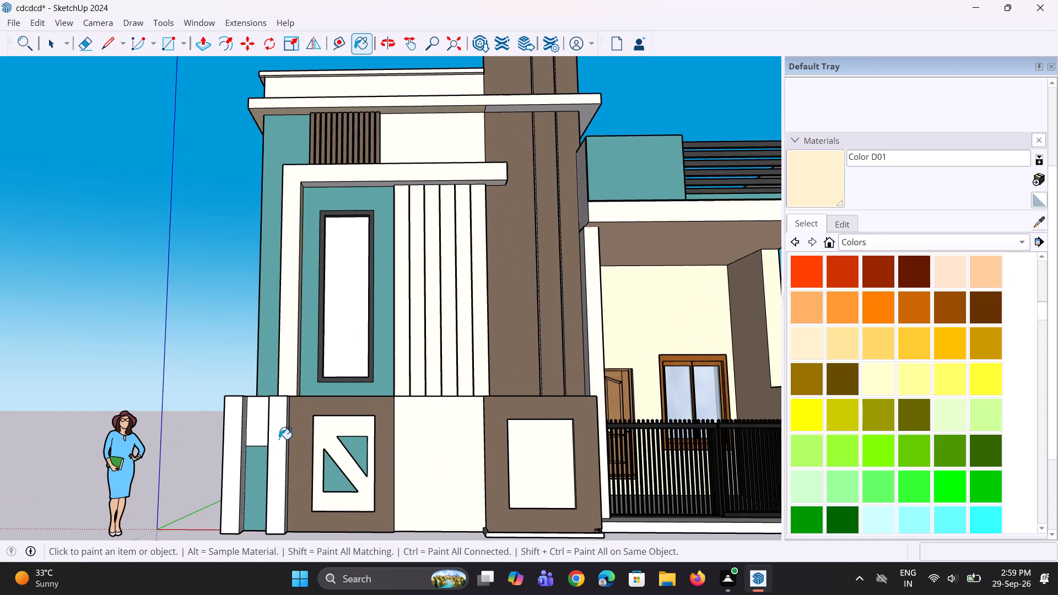
click(226, 434)
scroll(259, 444, up, 5)
middle_drag(210, 422, 167, 422)
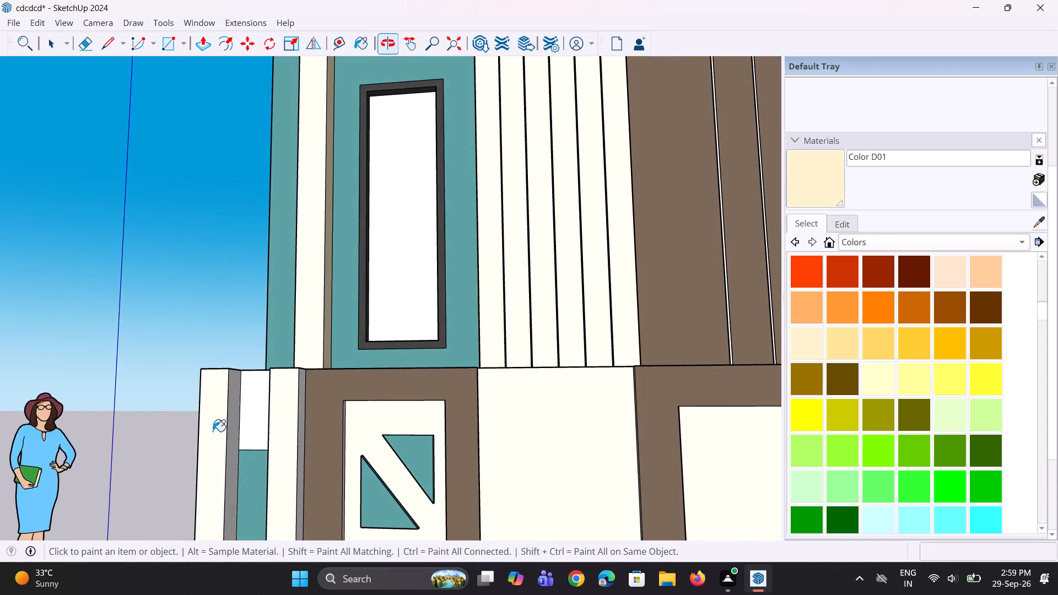
scroll(250, 435, up, 2)
click(235, 413)
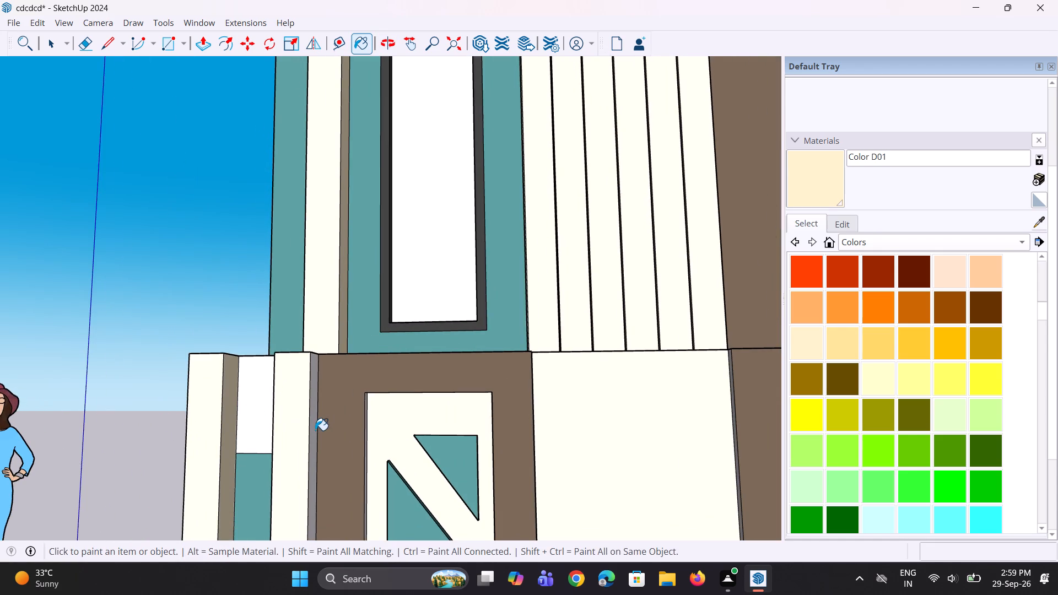
click(314, 430)
scroll(287, 445, down, 5)
middle_drag(188, 413, 414, 425)
scroll(346, 436, up, 2)
click(321, 414)
scroll(317, 392, down, 5)
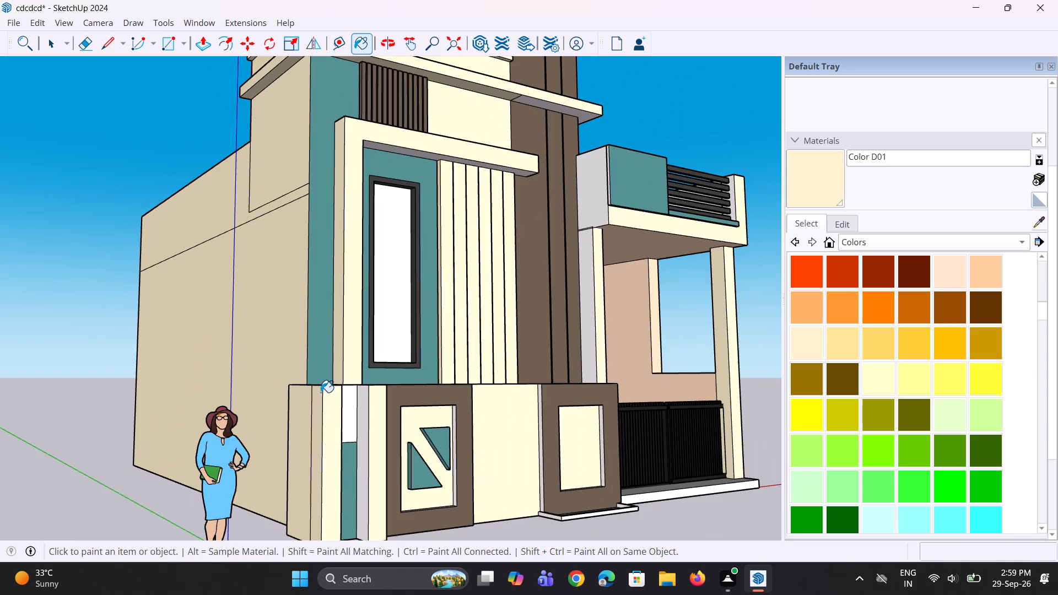
Paint the top faces of the boundary wall, its side return and the two slim posts with Color D01.
middle_drag(348, 416, 303, 513)
scroll(309, 412, up, 2)
click(328, 434)
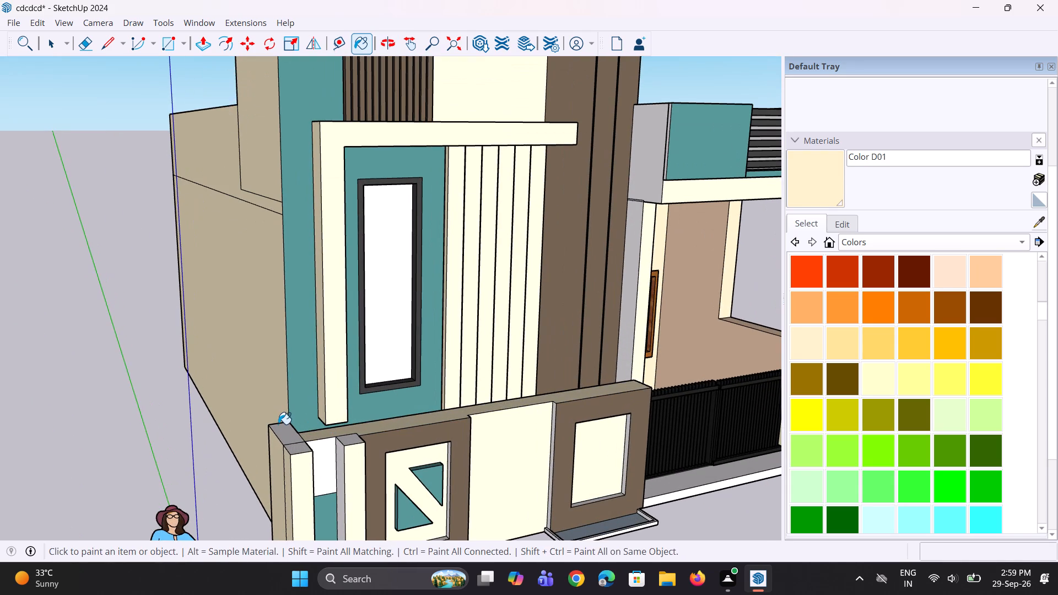
click(283, 436)
click(300, 450)
click(352, 444)
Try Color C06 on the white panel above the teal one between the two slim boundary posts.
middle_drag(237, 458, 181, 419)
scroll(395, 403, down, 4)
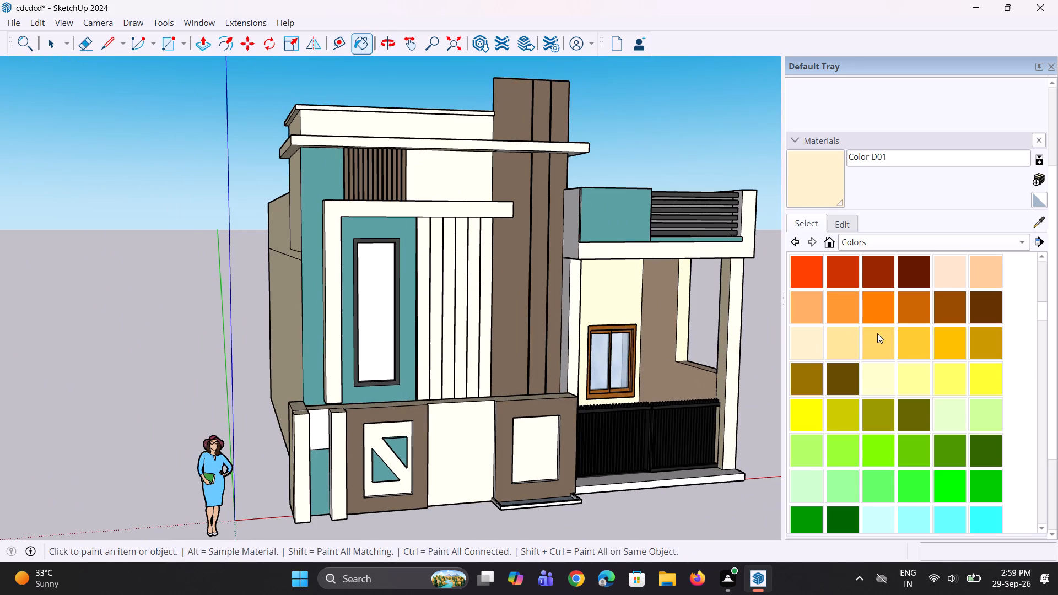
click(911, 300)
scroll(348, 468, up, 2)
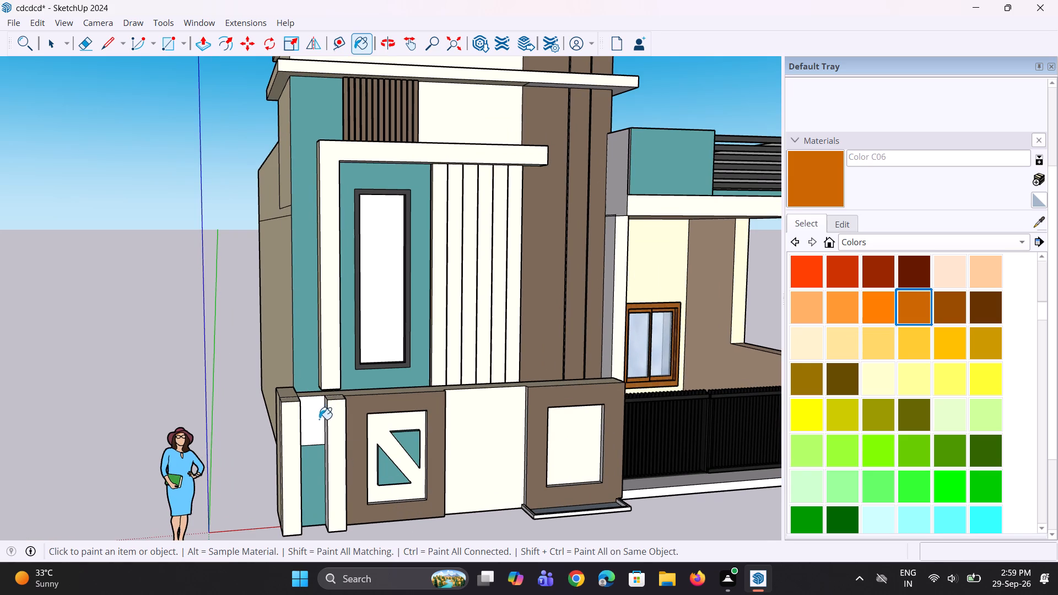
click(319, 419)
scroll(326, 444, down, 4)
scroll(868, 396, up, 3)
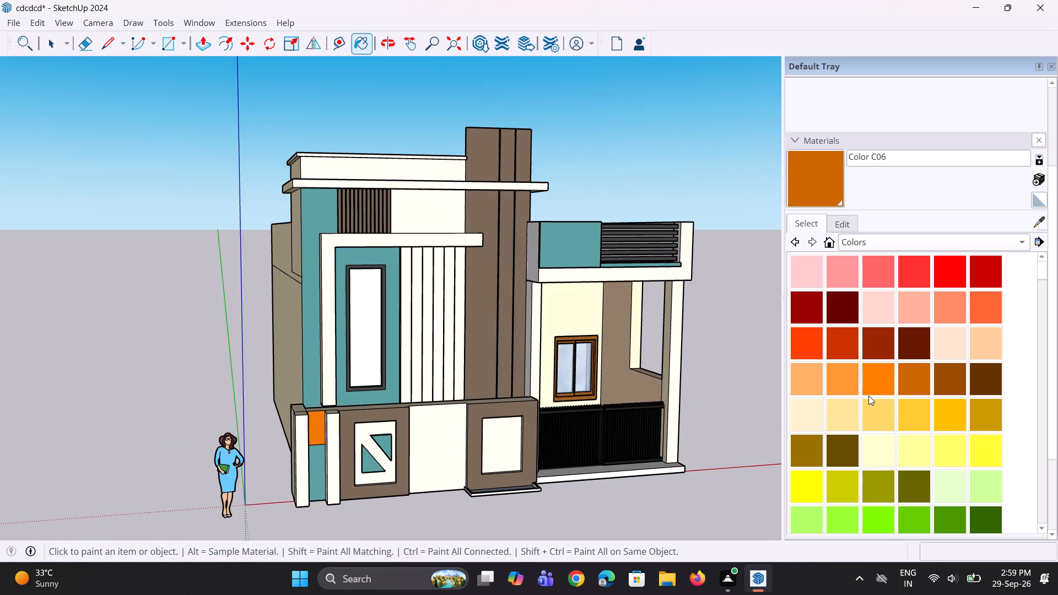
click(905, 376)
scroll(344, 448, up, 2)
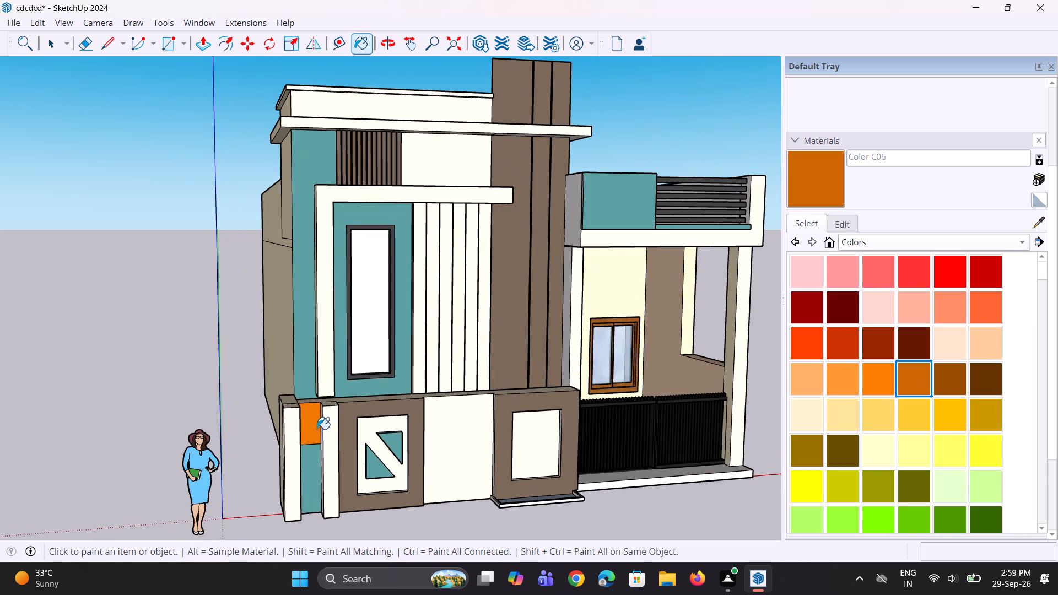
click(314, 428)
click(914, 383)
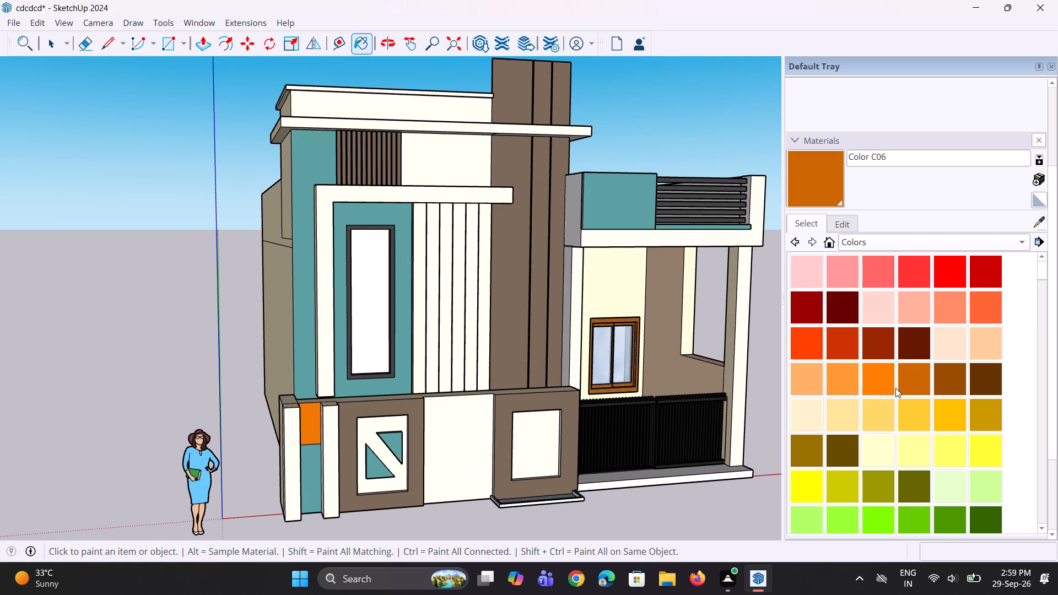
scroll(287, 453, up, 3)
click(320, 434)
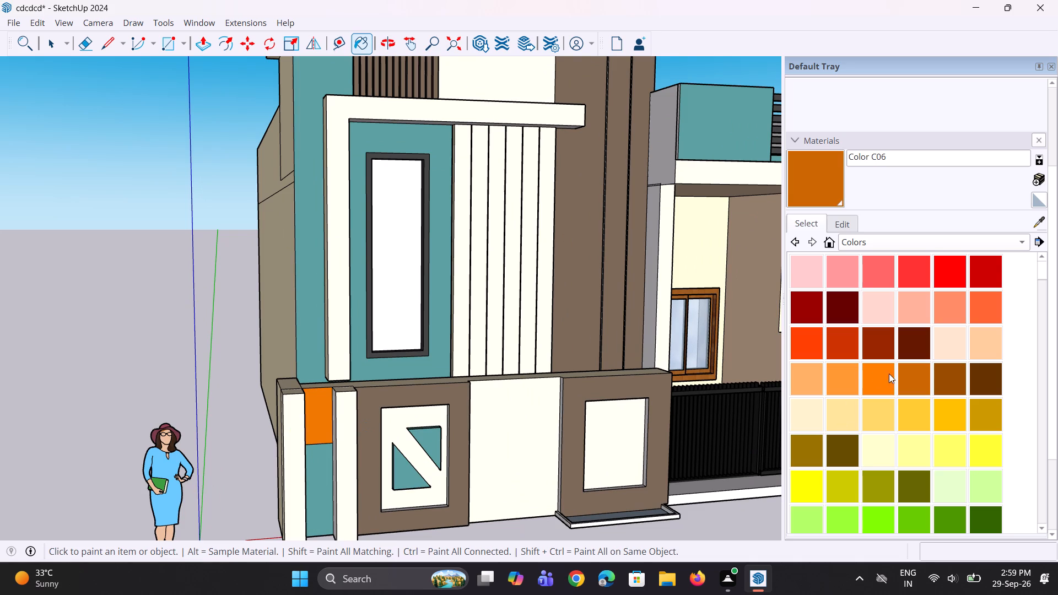
Paint the panel above the teal one between the two slim boundary posts with Color C07.
click(959, 376)
scroll(271, 439, up, 3)
click(357, 423)
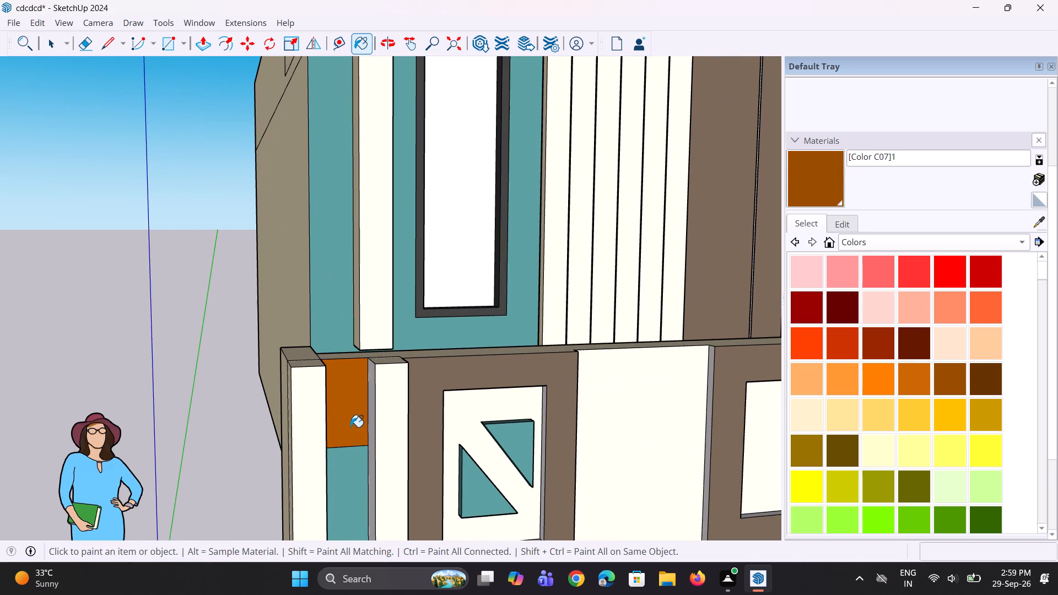
Draw a line across the teal balcony parapet panel, continuing from the top edge of the ledge under the railing.
scroll(203, 509, down, 9)
middle_drag(197, 464, 156, 451)
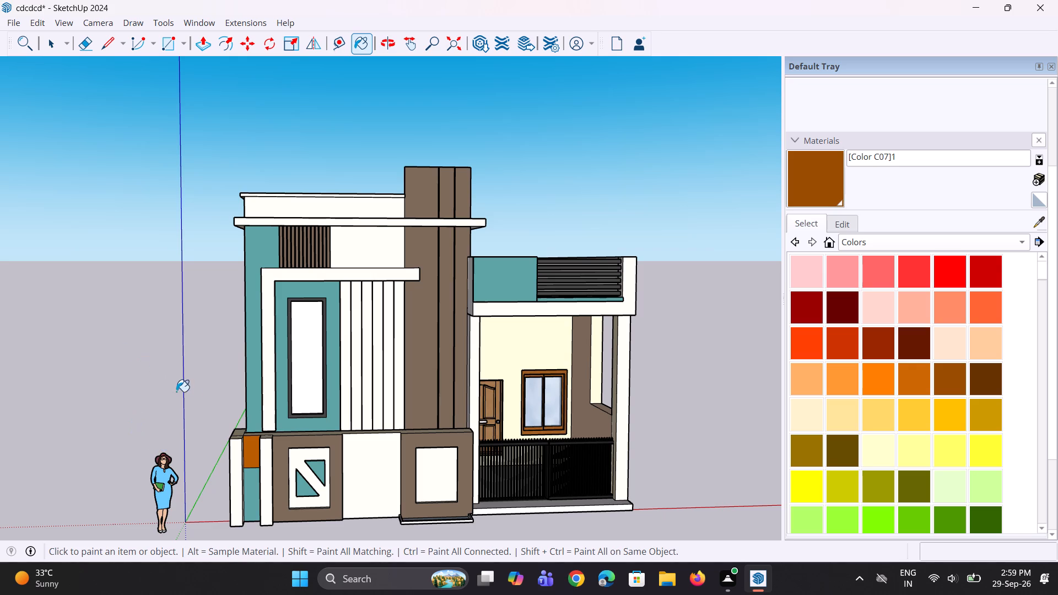
key(l)
key(r)
scroll(491, 354, up, 4)
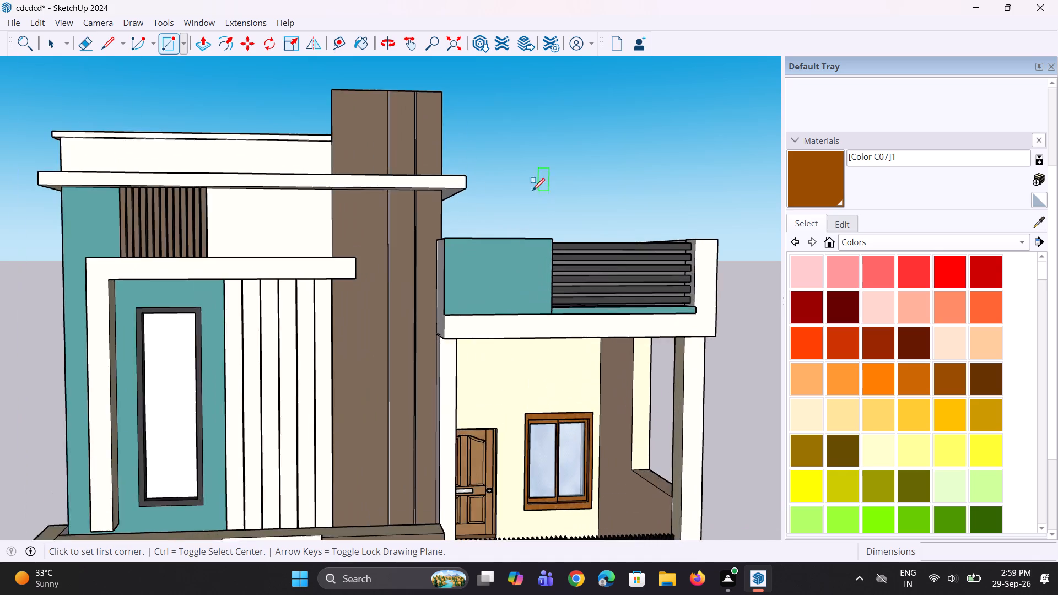
scroll(512, 240, up, 3)
middle_drag(506, 272, 526, 385)
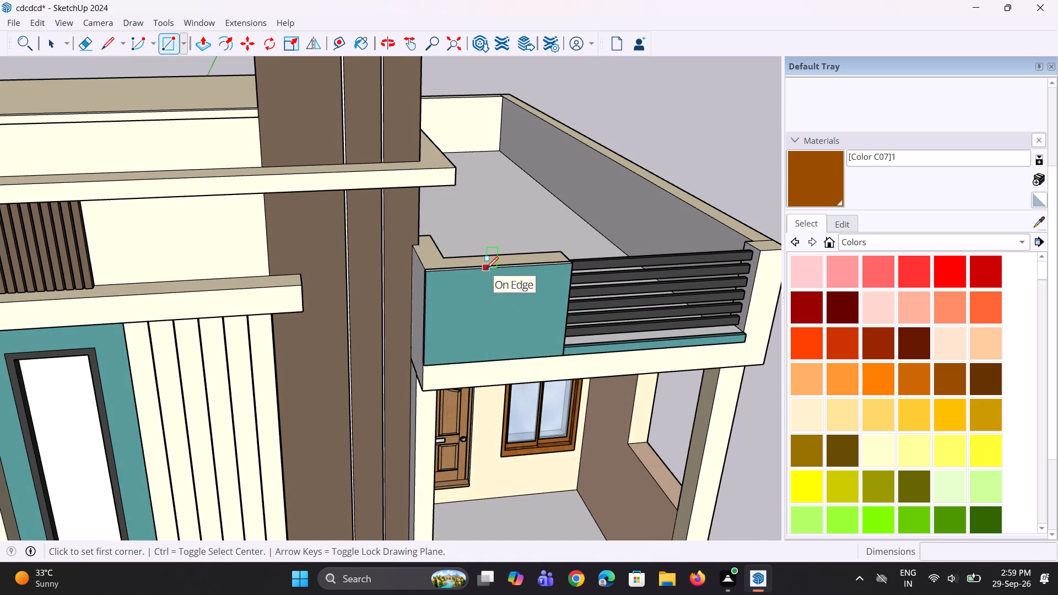
key(space)
key(l)
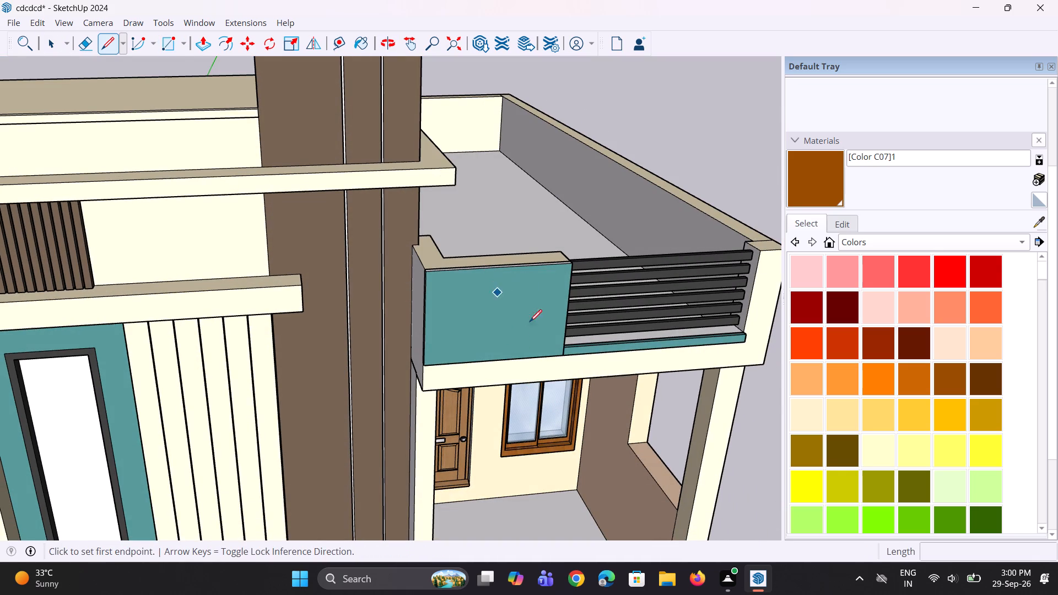
click(564, 344)
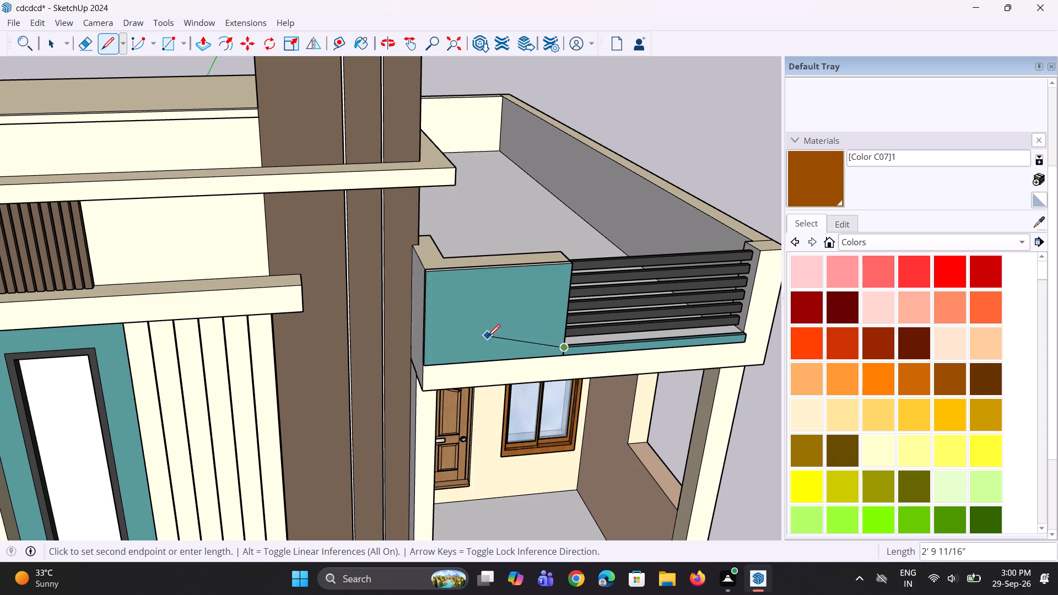
click(476, 351)
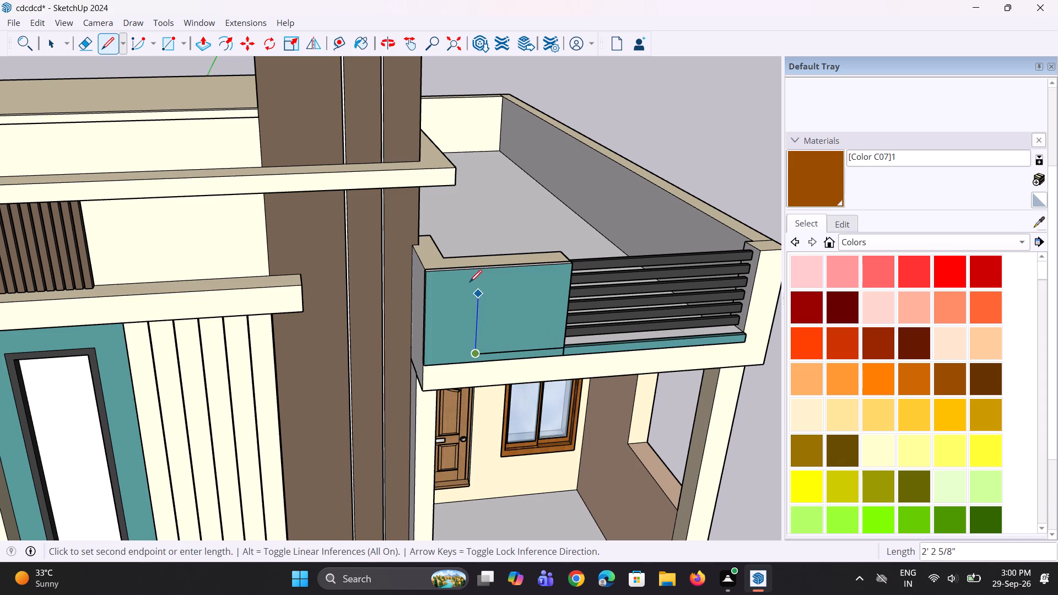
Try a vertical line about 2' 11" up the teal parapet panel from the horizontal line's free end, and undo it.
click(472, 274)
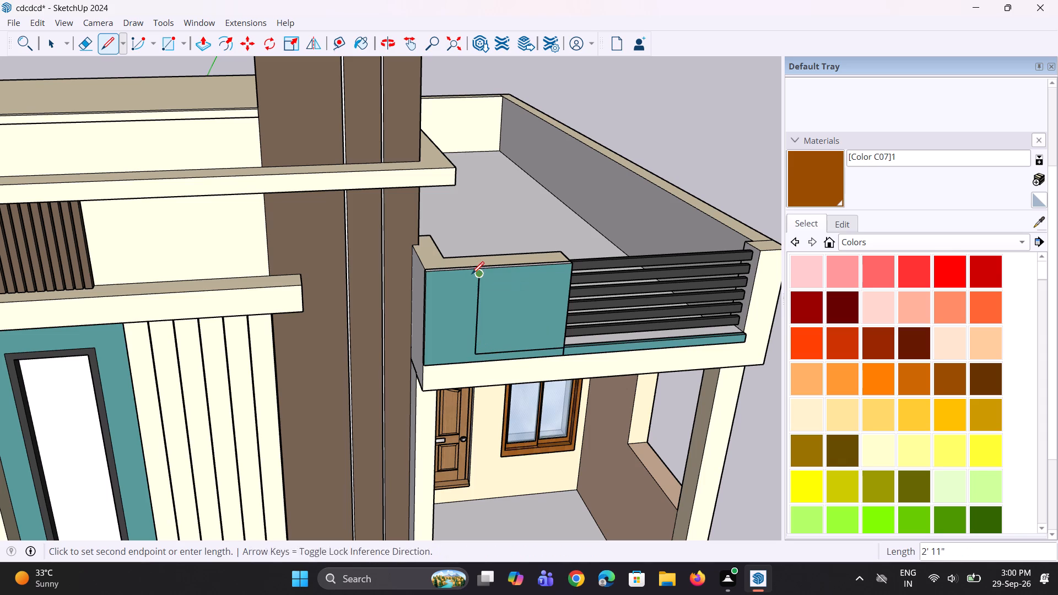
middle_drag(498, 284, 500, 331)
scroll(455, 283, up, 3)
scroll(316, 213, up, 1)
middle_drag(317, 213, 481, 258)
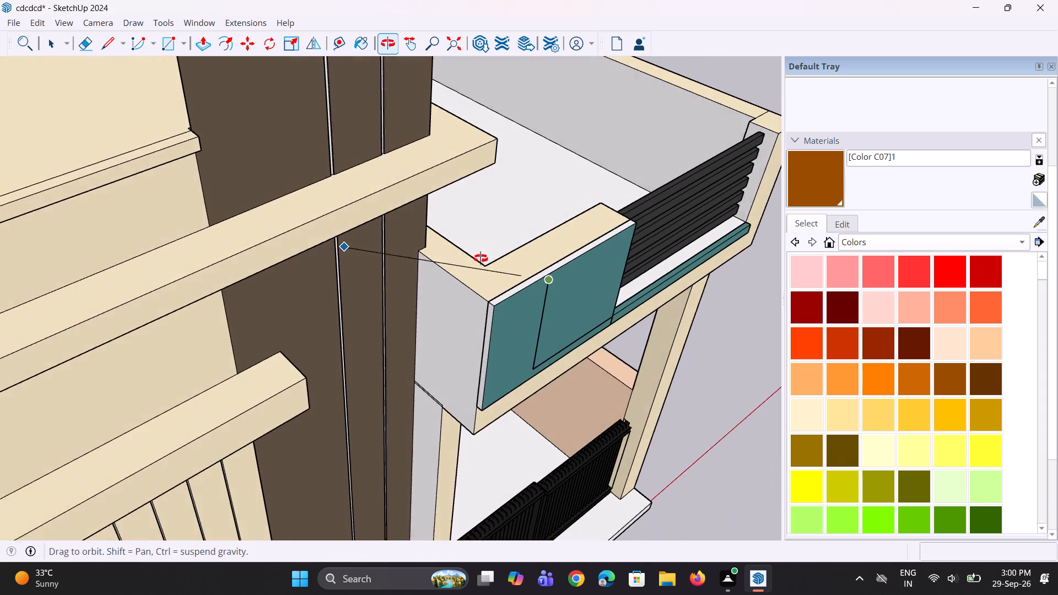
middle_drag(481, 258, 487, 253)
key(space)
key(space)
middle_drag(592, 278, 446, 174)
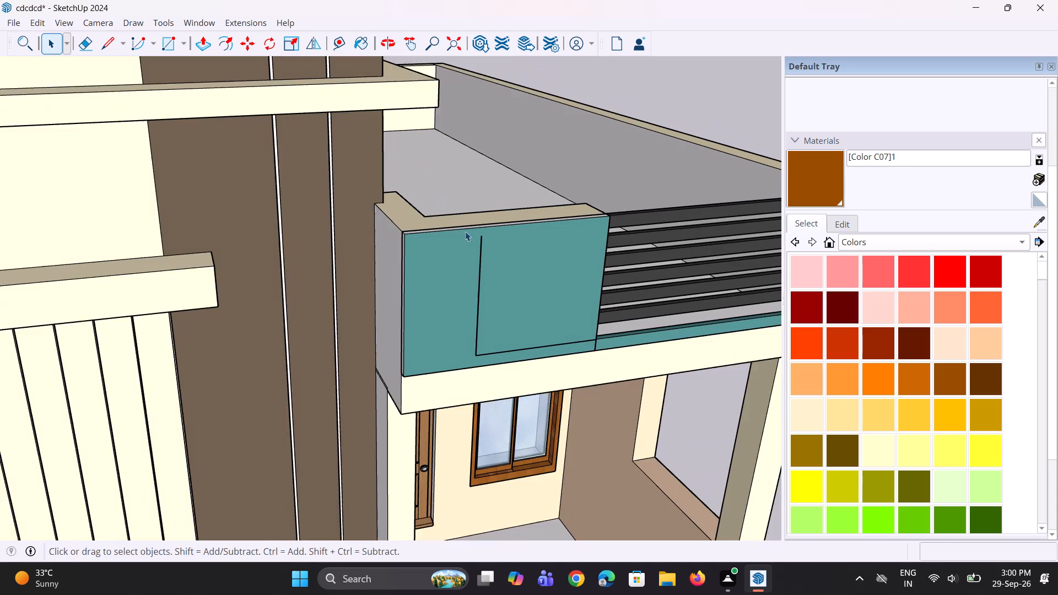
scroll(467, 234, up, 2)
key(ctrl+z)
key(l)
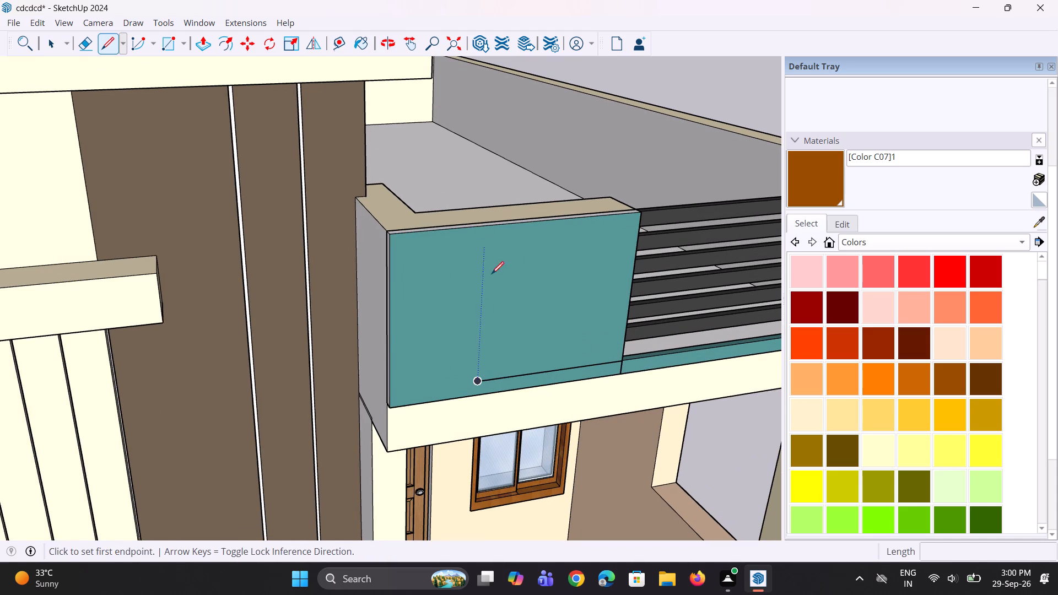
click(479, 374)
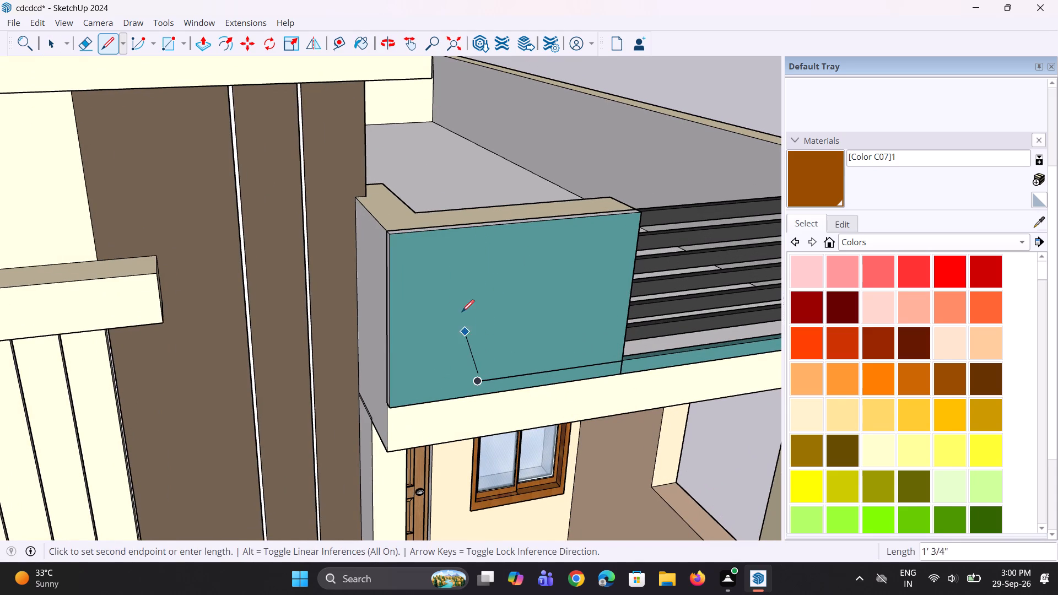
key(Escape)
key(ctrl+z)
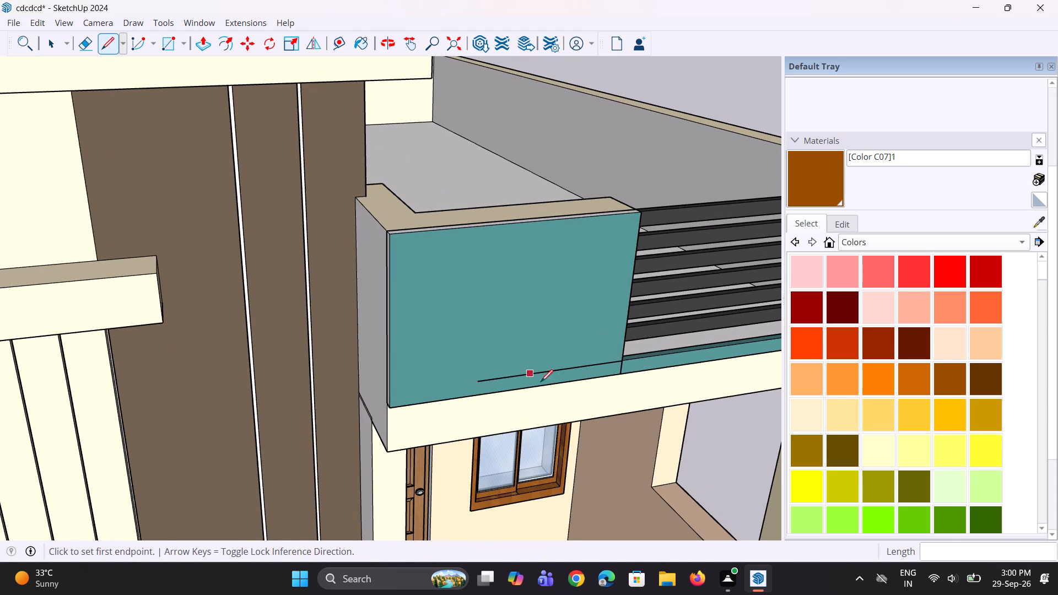
Retrace the horizontal line on the teal balcony parapet panel and draw a vertical line about 3' 1" from its free end to the top edge.
click(620, 362)
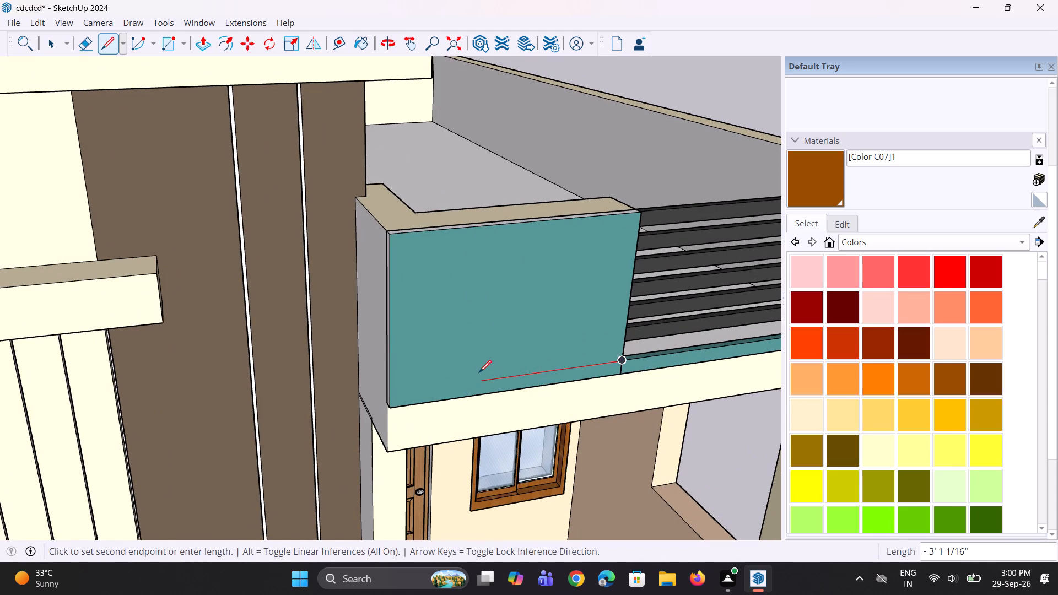
click(478, 372)
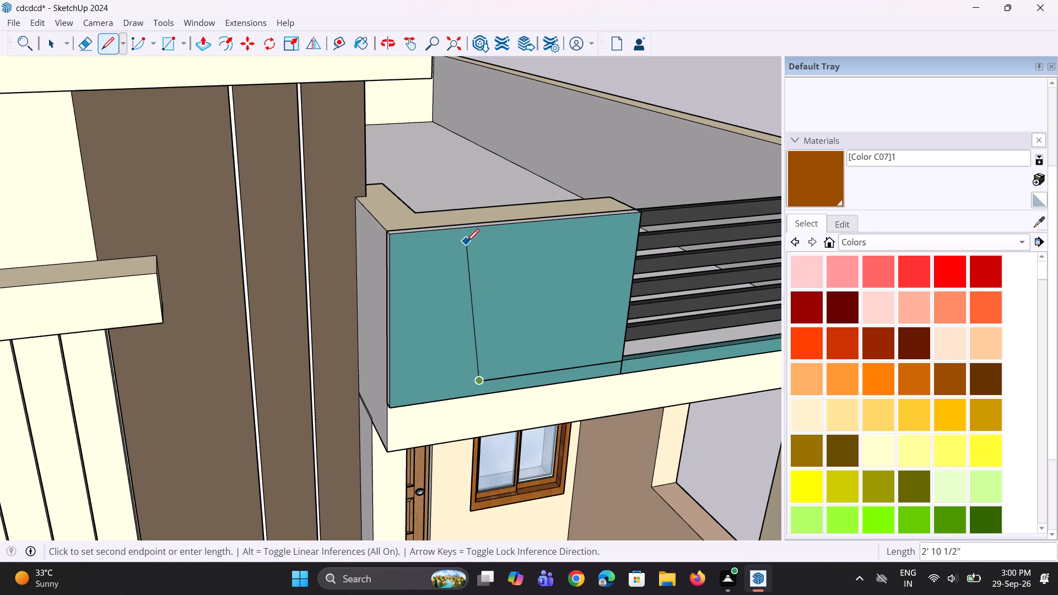
click(485, 225)
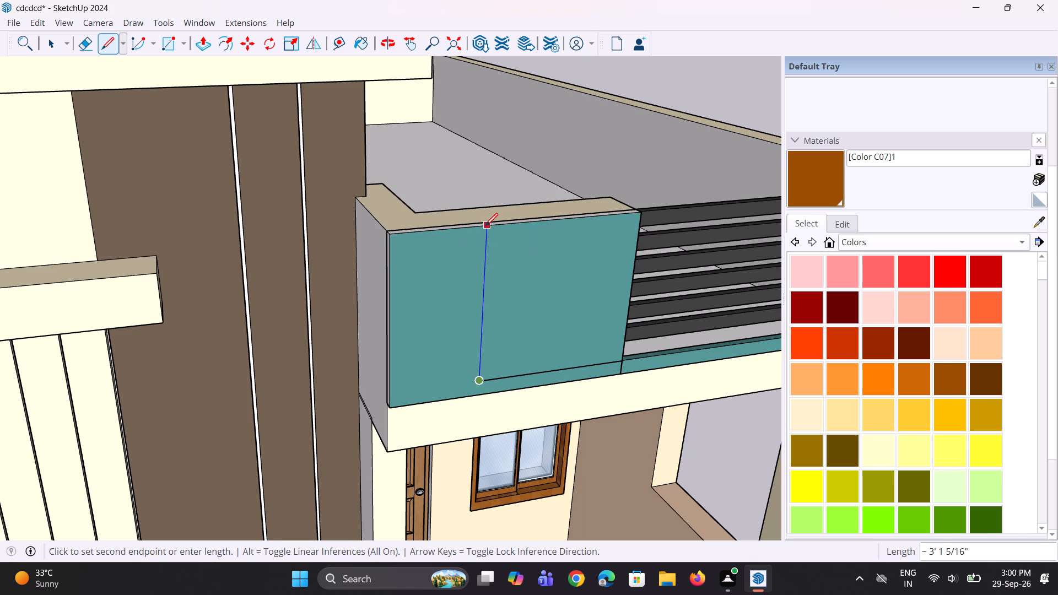
middle_drag(498, 264, 481, 266)
key(space)
key(space)
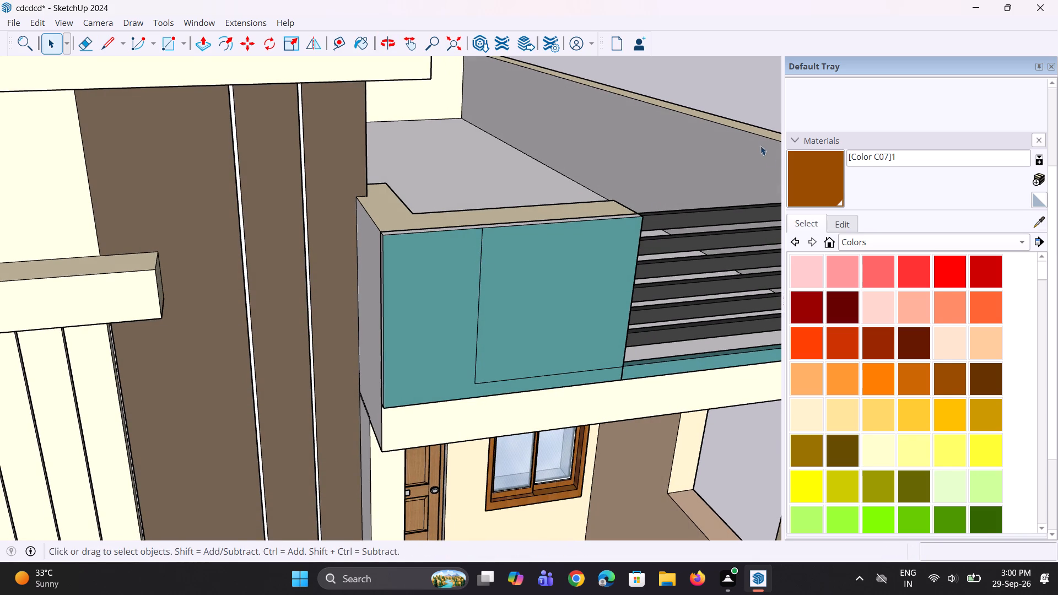
Paint the newly outlined rectangle on the teal parapet panel, beside the railing, with Color C07.
click(792, 164)
click(591, 266)
scroll(560, 259, down, 4)
middle_drag(550, 263, 516, 228)
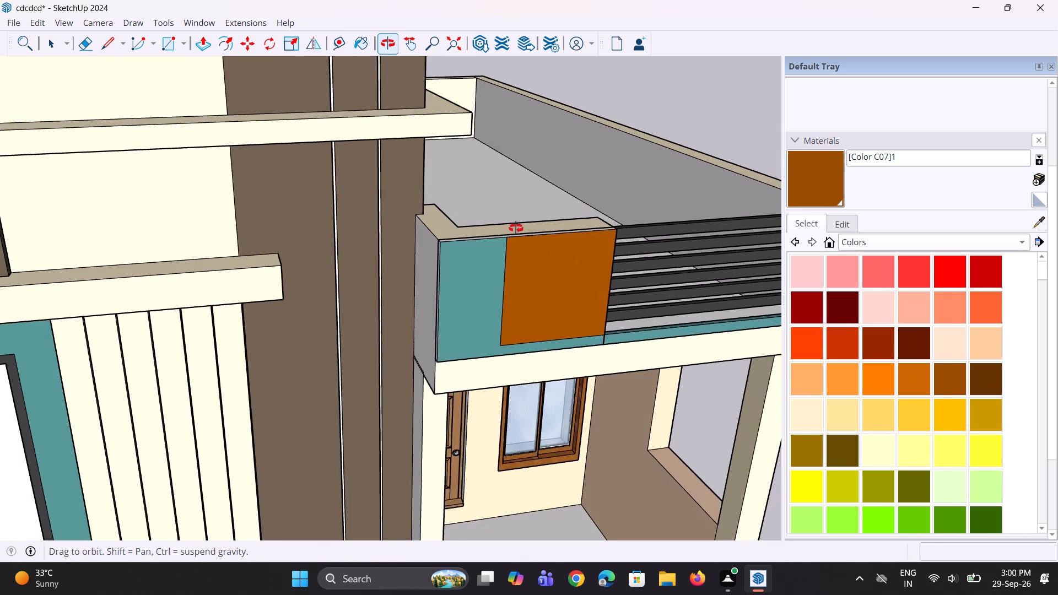
middle_drag(516, 228, 465, 149)
scroll(463, 208, down, 10)
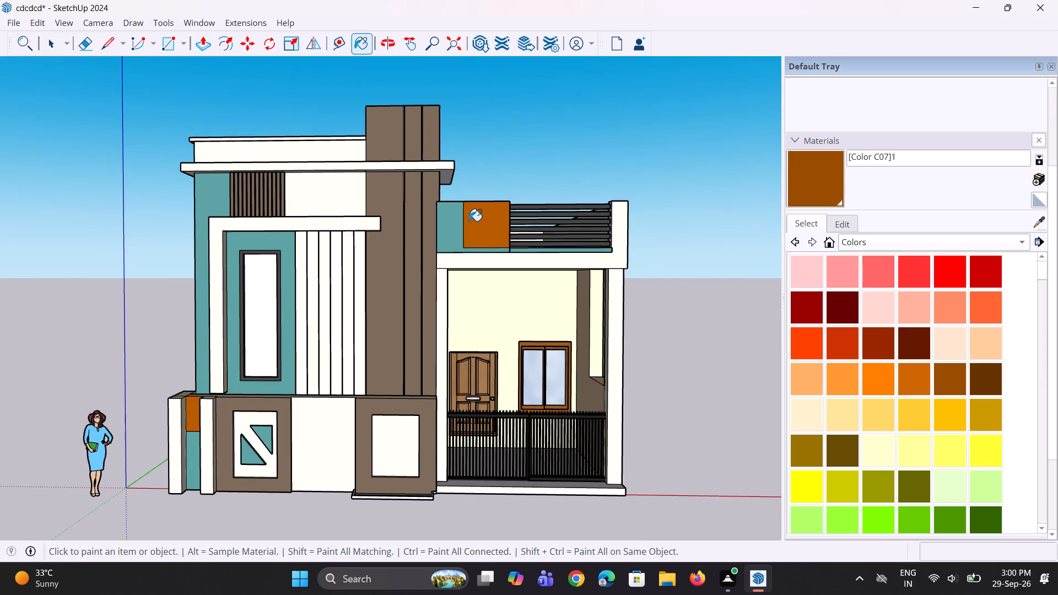
scroll(471, 219, down, 3)
middle_drag(473, 221, 490, 232)
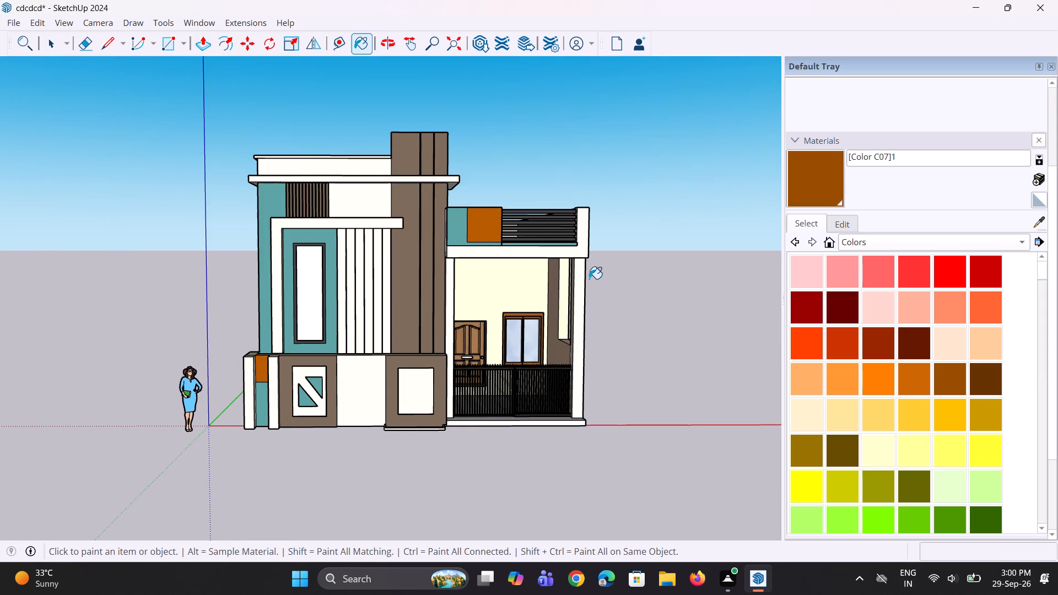
key(space)
Examine the whole front elevation of the house from a distance and slightly different angles.
scroll(472, 329, down, 2)
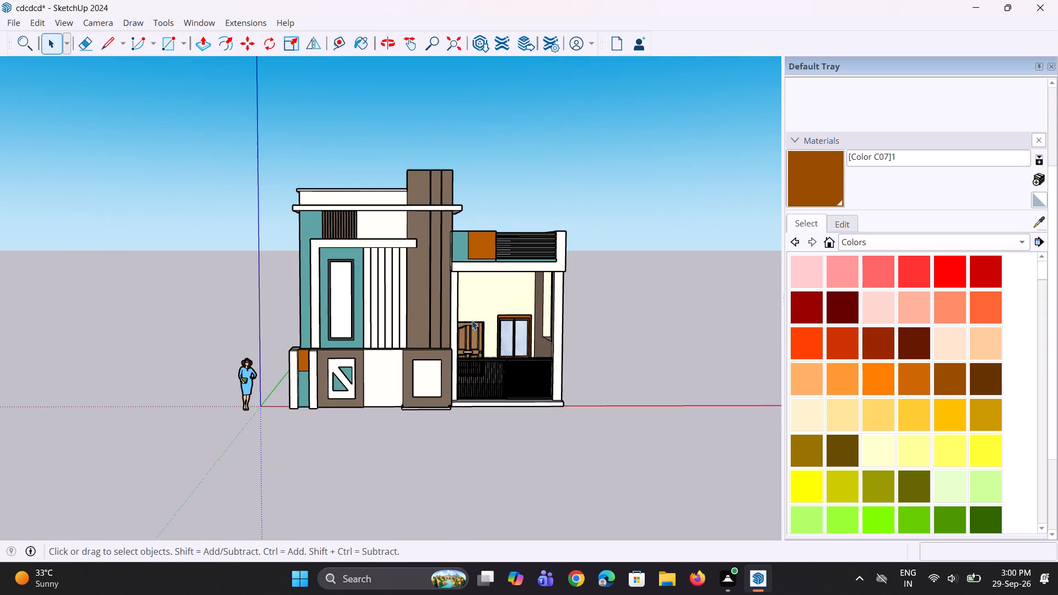
middle_drag(462, 305, 446, 331)
scroll(384, 318, down, 1)
middle_drag(377, 311, 368, 340)
middle_drag(337, 311, 343, 300)
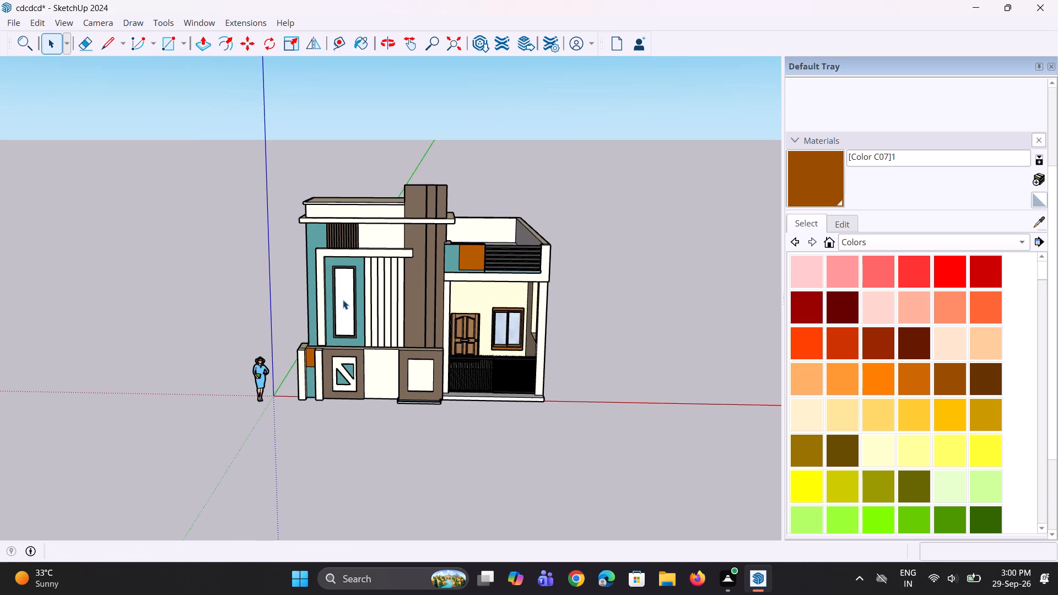
middle_drag(463, 324, 466, 312)
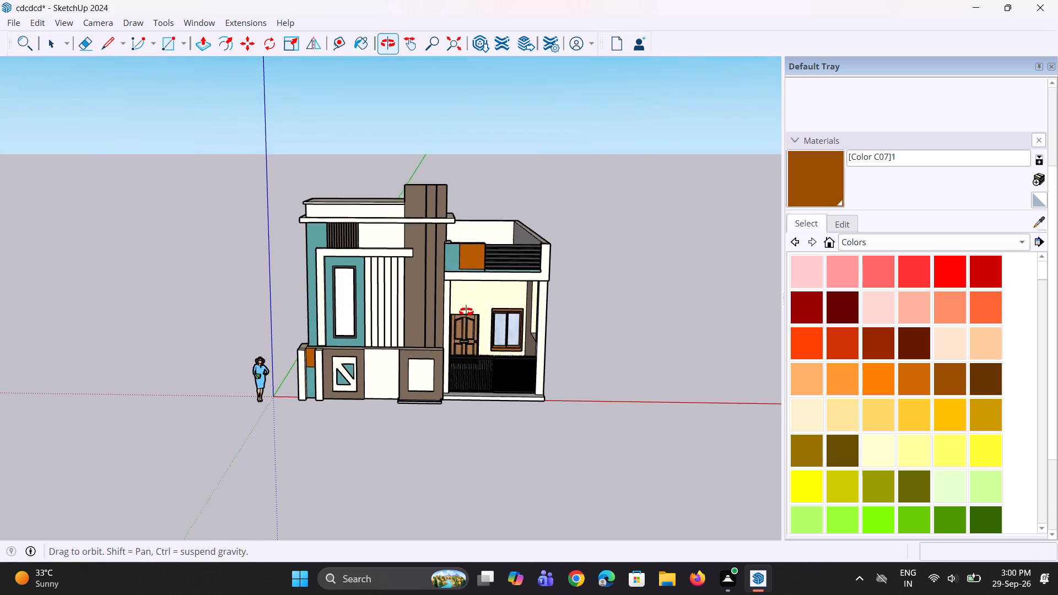
middle_drag(466, 312, 466, 311)
scroll(395, 358, up, 5)
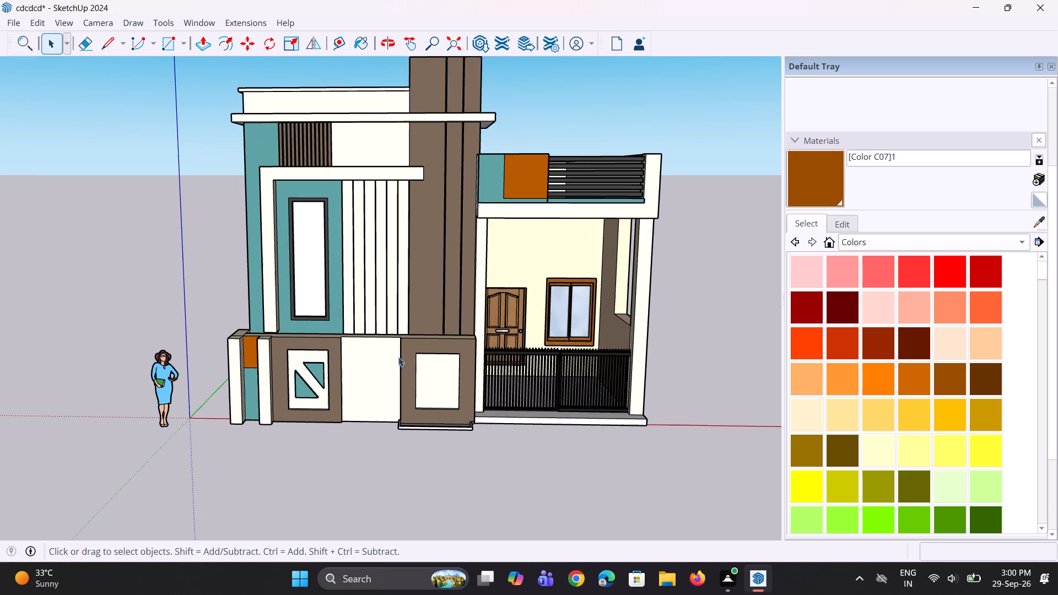
Import the Planting+101 model from Downloads and place it in the low planter under the brown framed wall panel, at the end away from the porch.
click(12, 23)
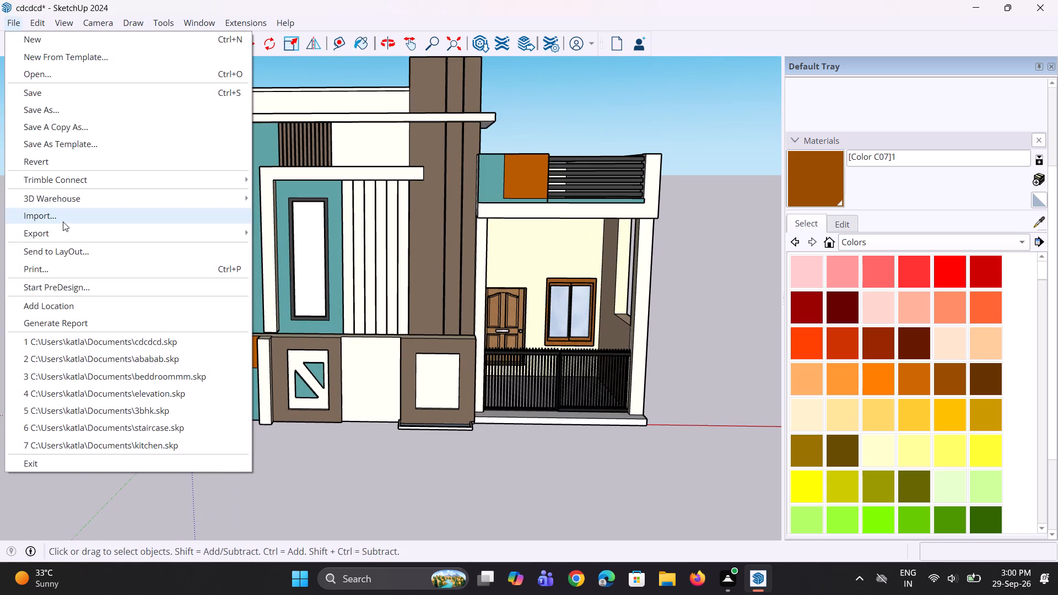
click(63, 221)
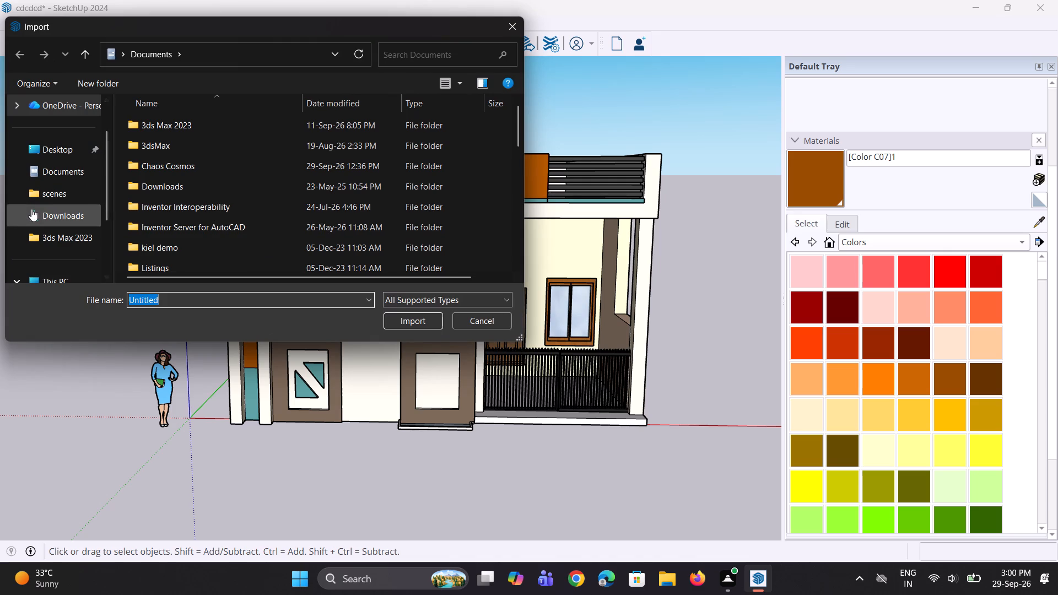
click(31, 209)
scroll(190, 203, down, 2)
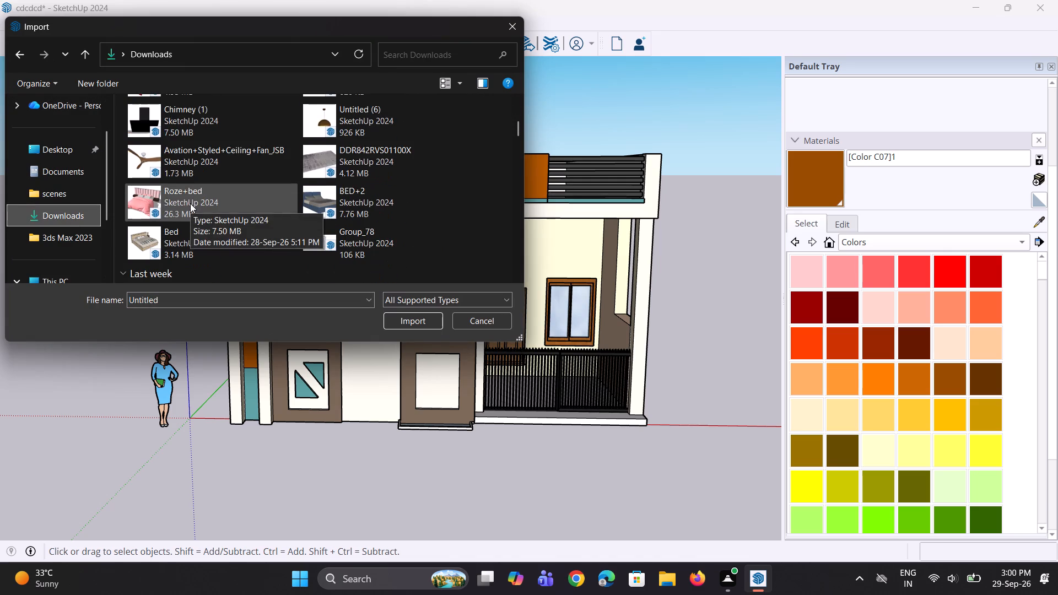
scroll(192, 204, down, 1)
click(151, 218)
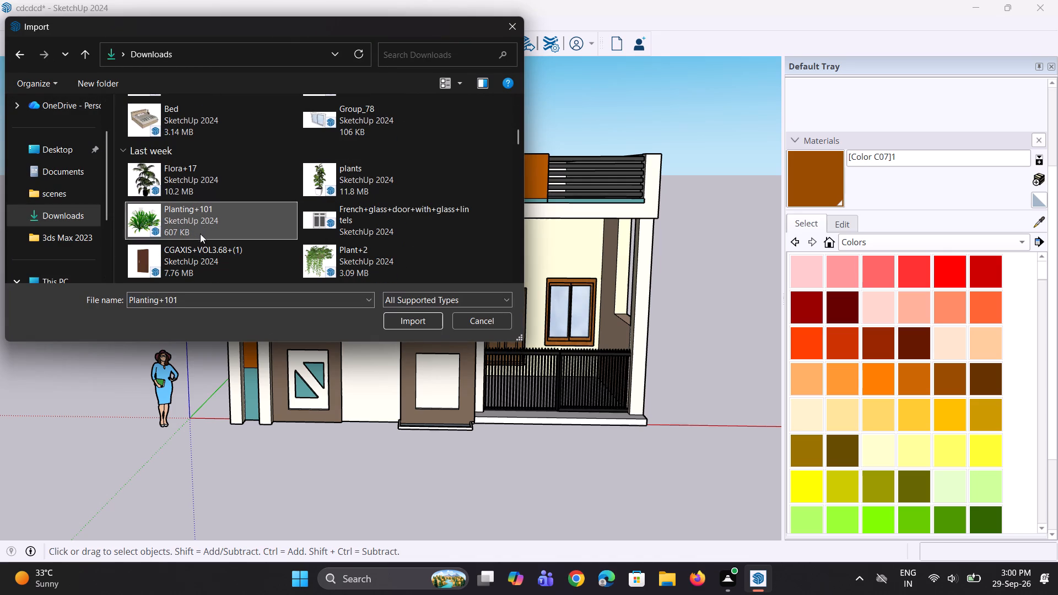
click(418, 324)
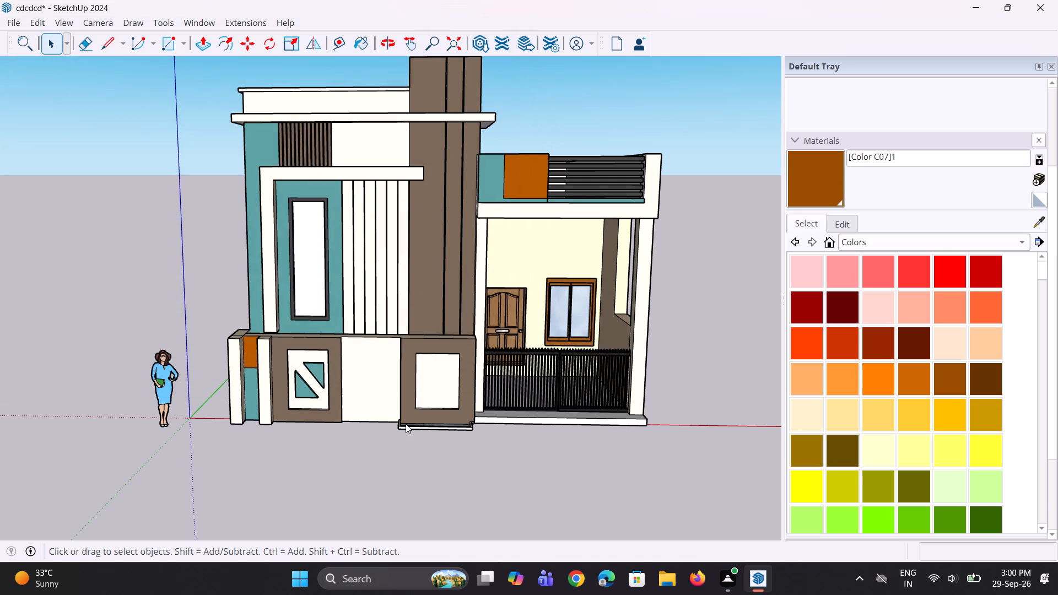
scroll(406, 424, up, 3)
click(640, 322)
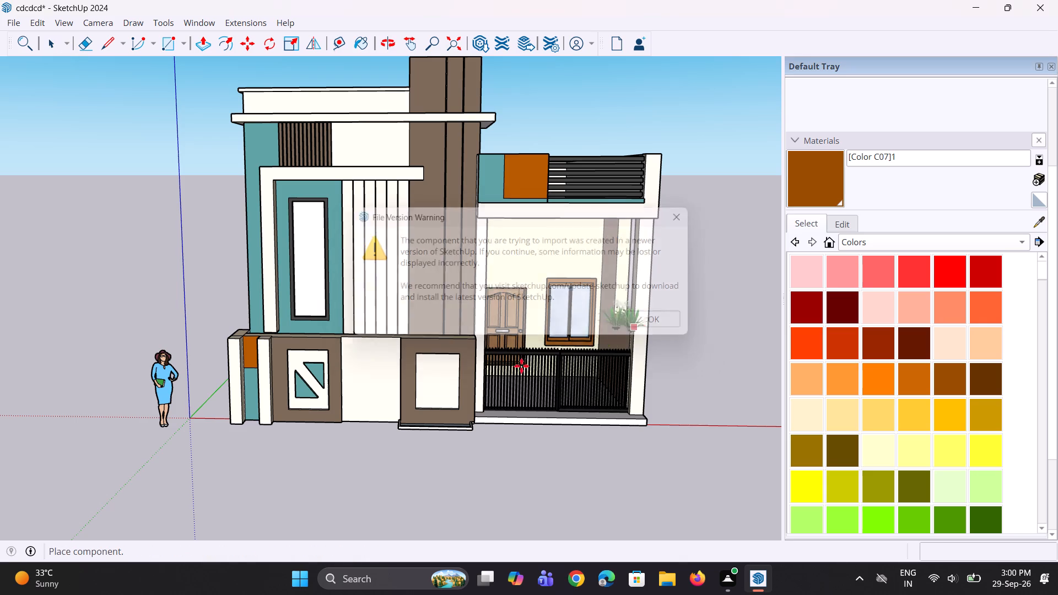
scroll(424, 424, up, 2)
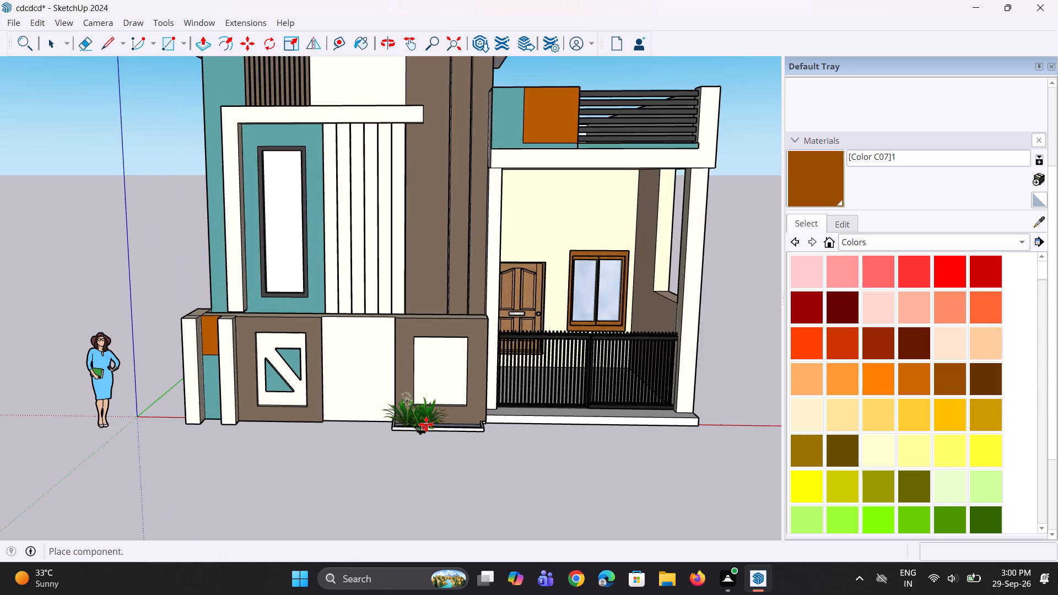
scroll(426, 424, up, 10)
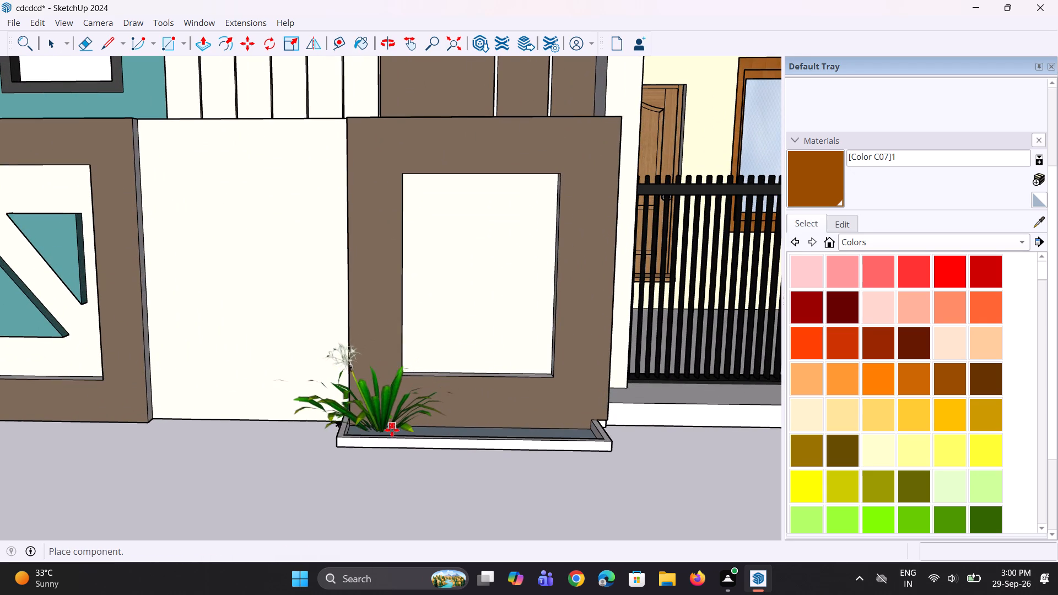
click(390, 423)
Copy the plant three times in a row along the planter toward the porch, spaced about 9" to 1' 1" apart.
scroll(409, 423, up, 1)
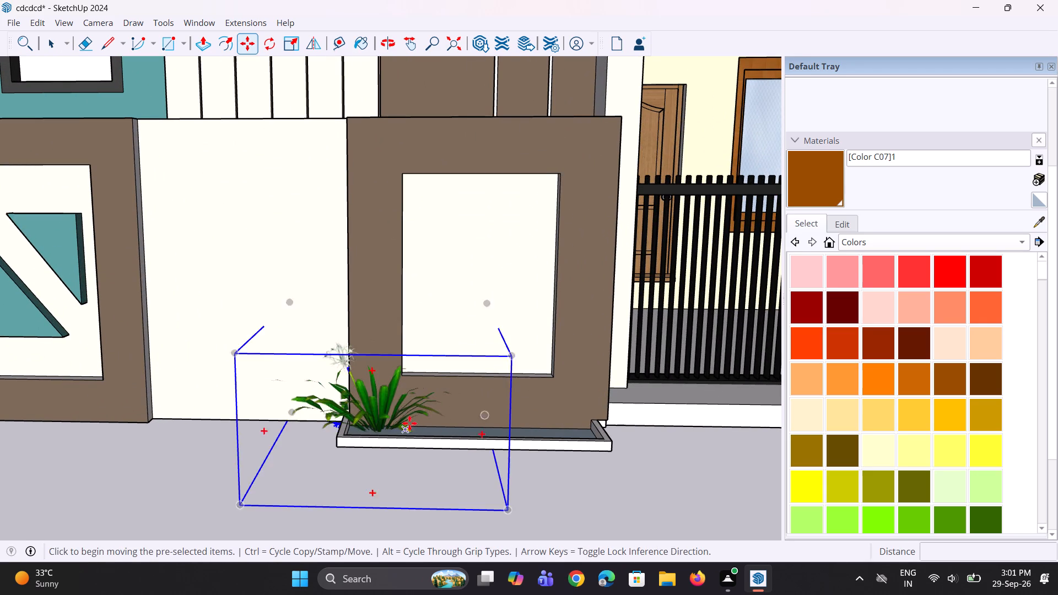
scroll(409, 423, up, 4)
key(m)
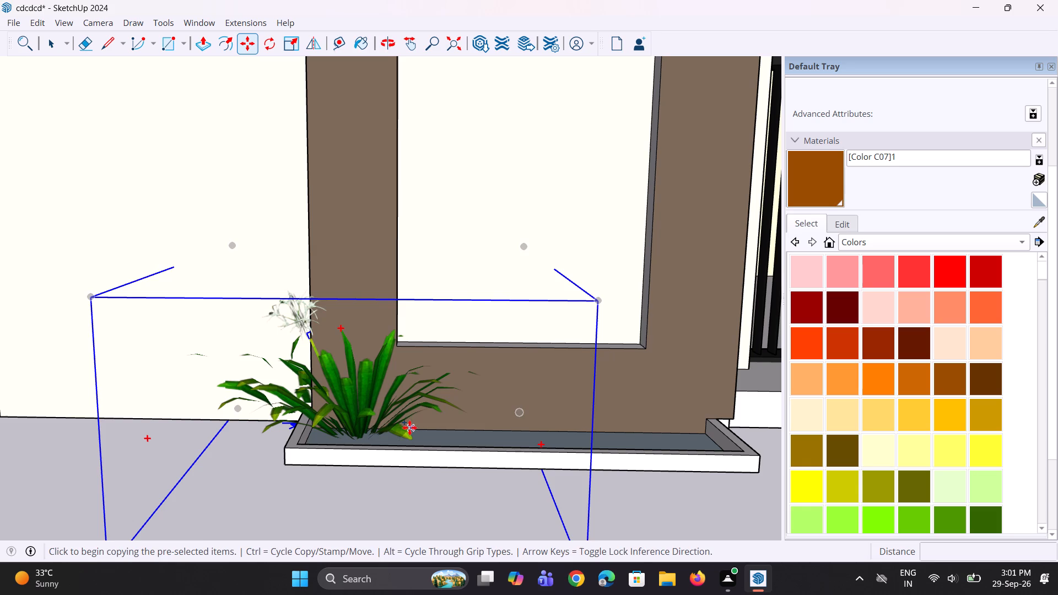
click(407, 433)
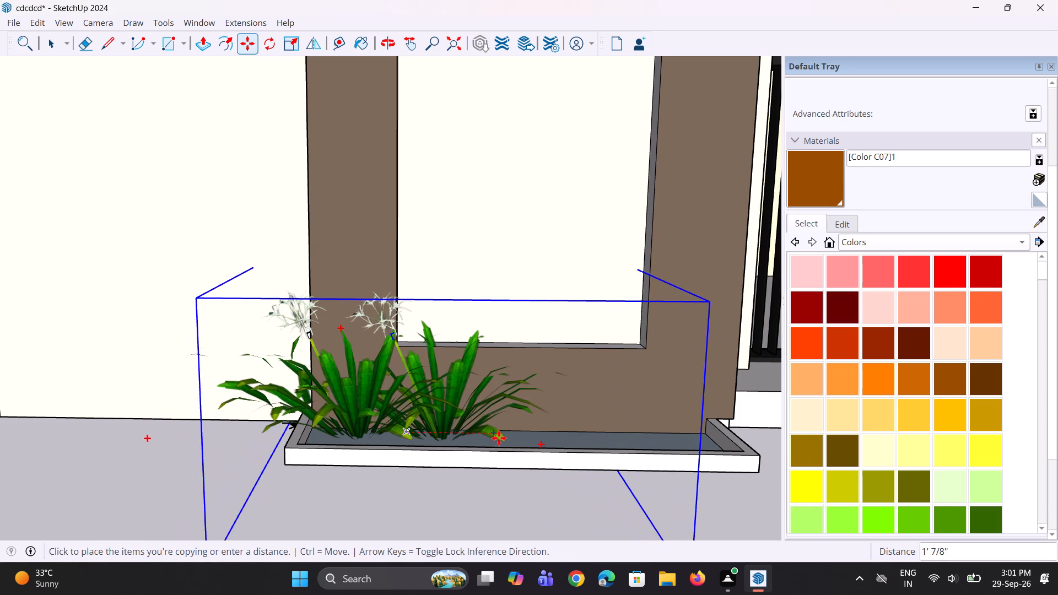
click(499, 441)
key(m)
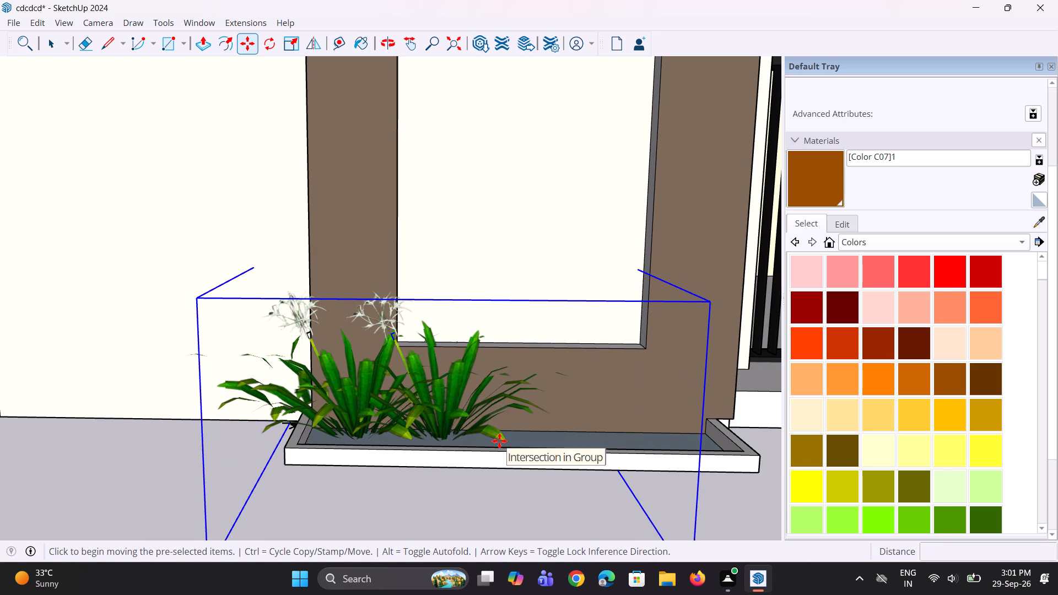
click(501, 438)
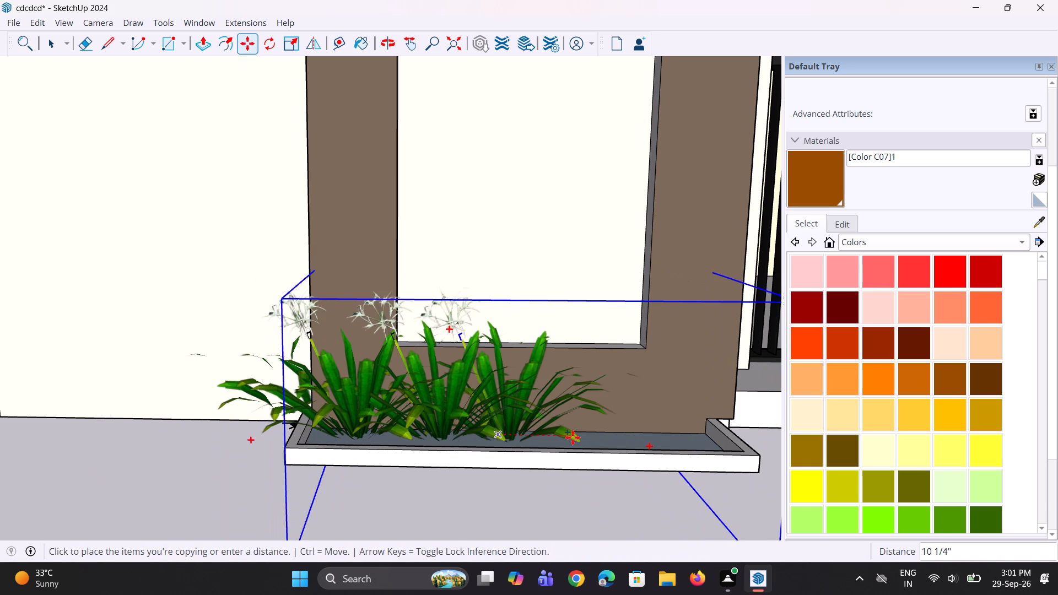
click(582, 439)
key(m)
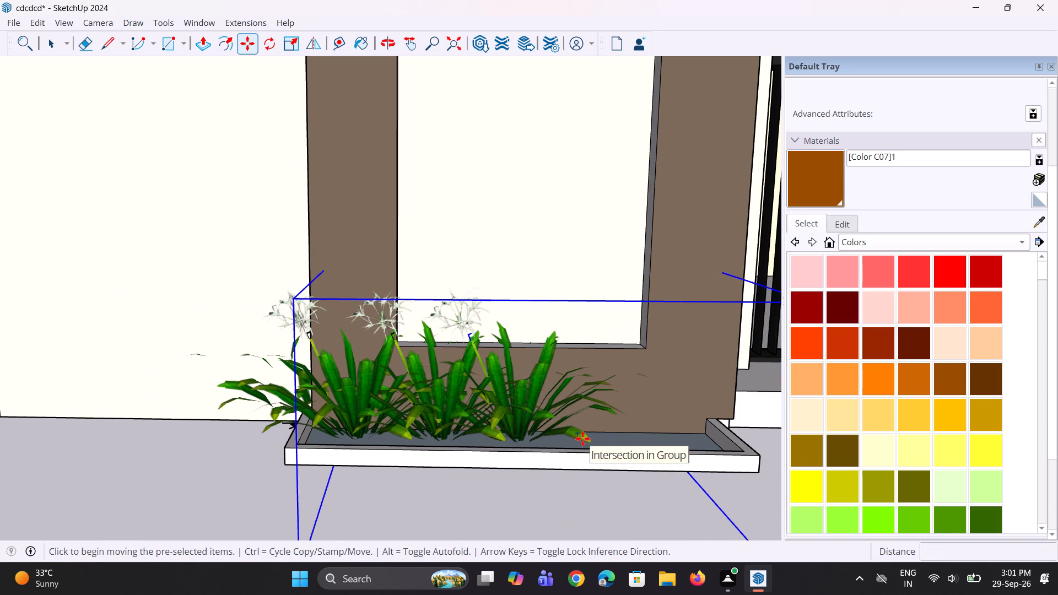
click(582, 439)
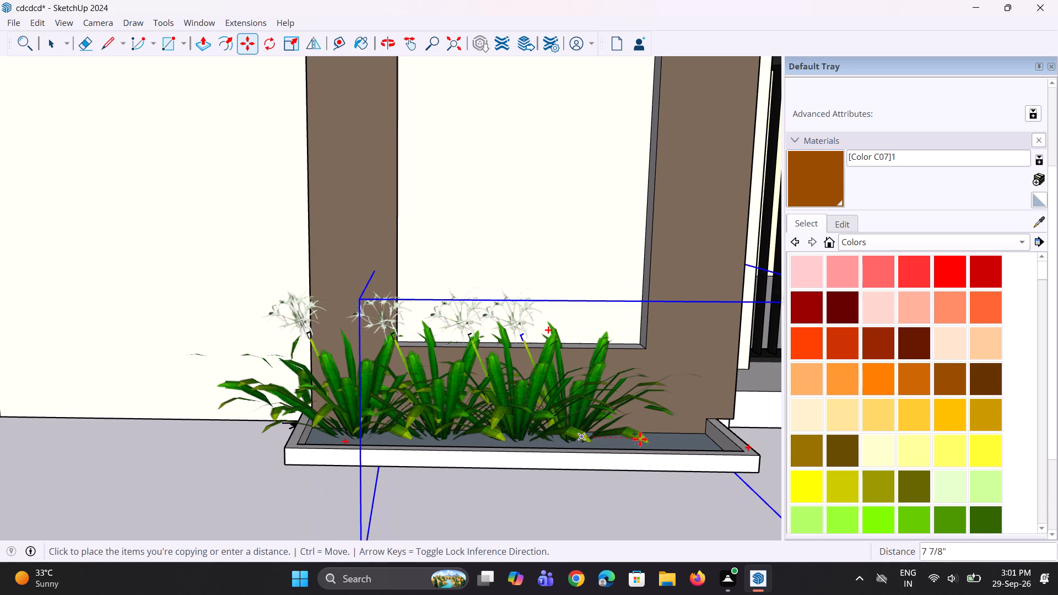
click(650, 444)
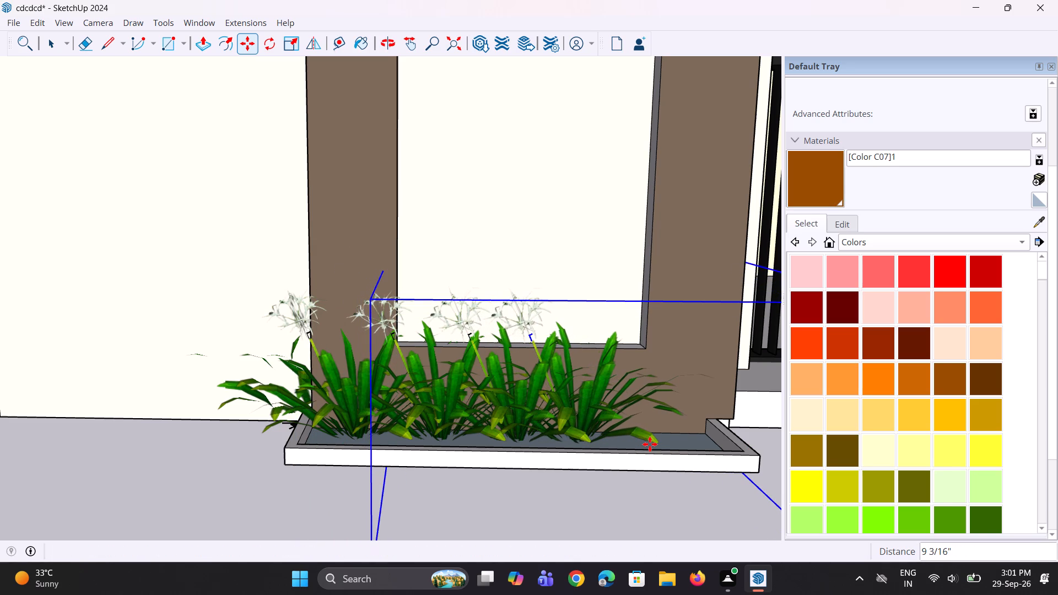
Add two more plant copies toward the planter's porch end, offset about 9 9/16" and 5 3/8".
key(m)
click(652, 444)
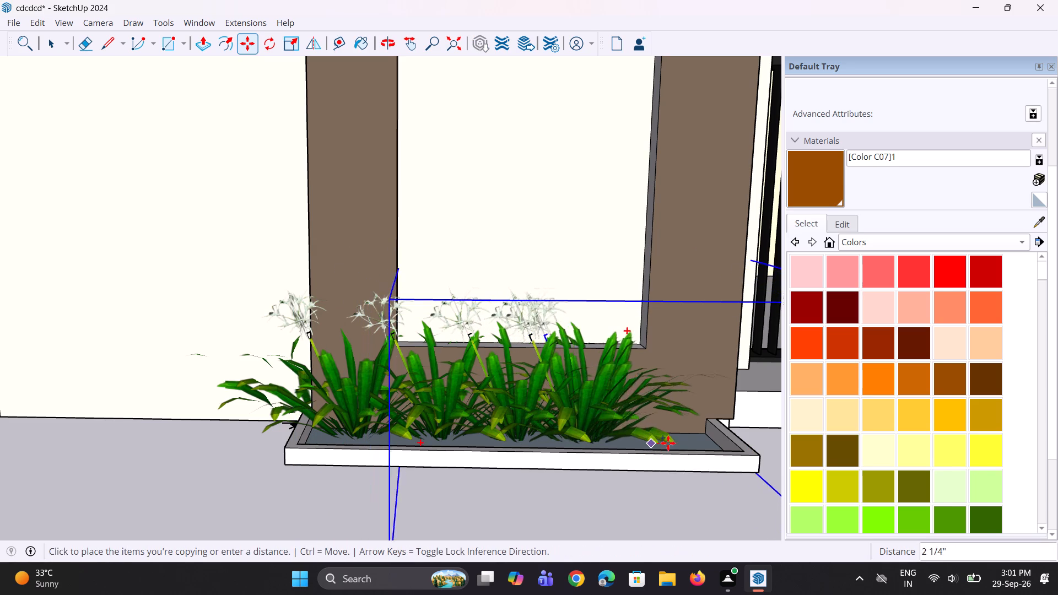
click(722, 440)
middle_drag(640, 446, 655, 457)
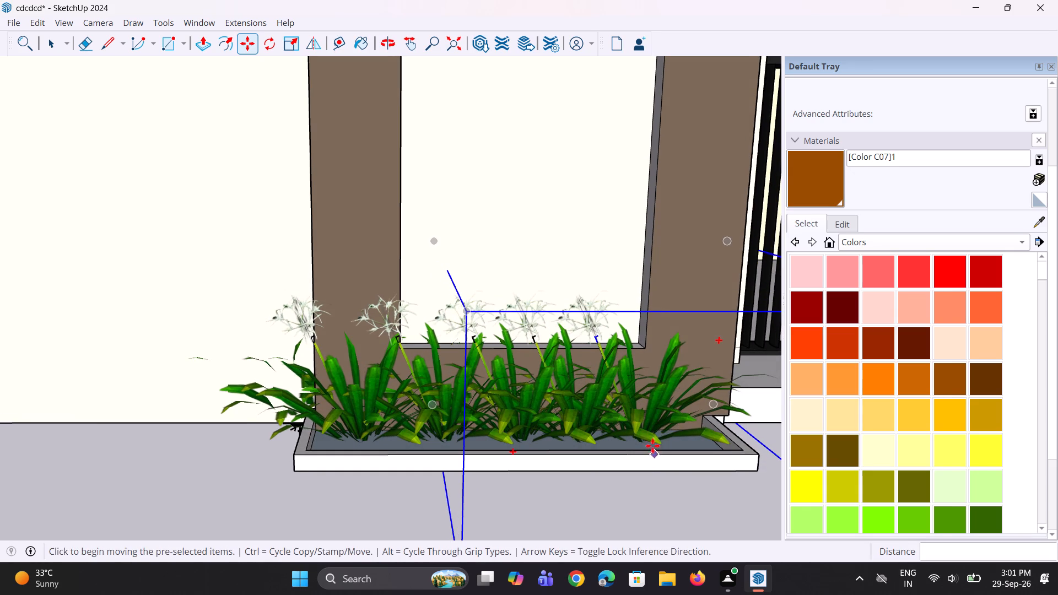
key(m)
click(689, 432)
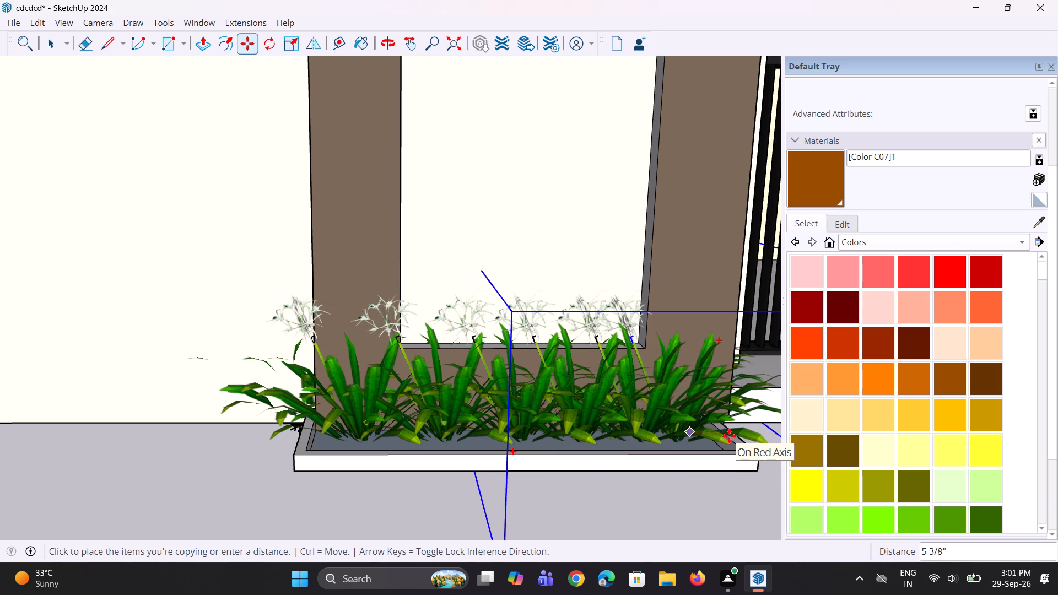
click(729, 436)
key(space)
key(space)
Clear the selection and examine the planted bed and the porch with its railing from the front.
scroll(441, 425, down, 11)
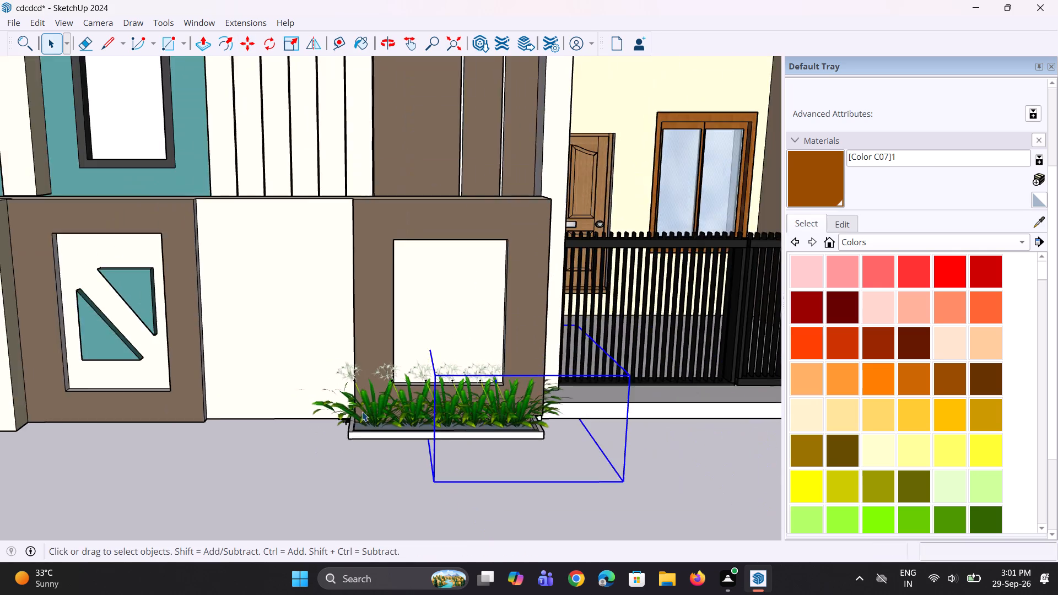
scroll(362, 412, down, 11)
click(636, 381)
scroll(396, 404, up, 3)
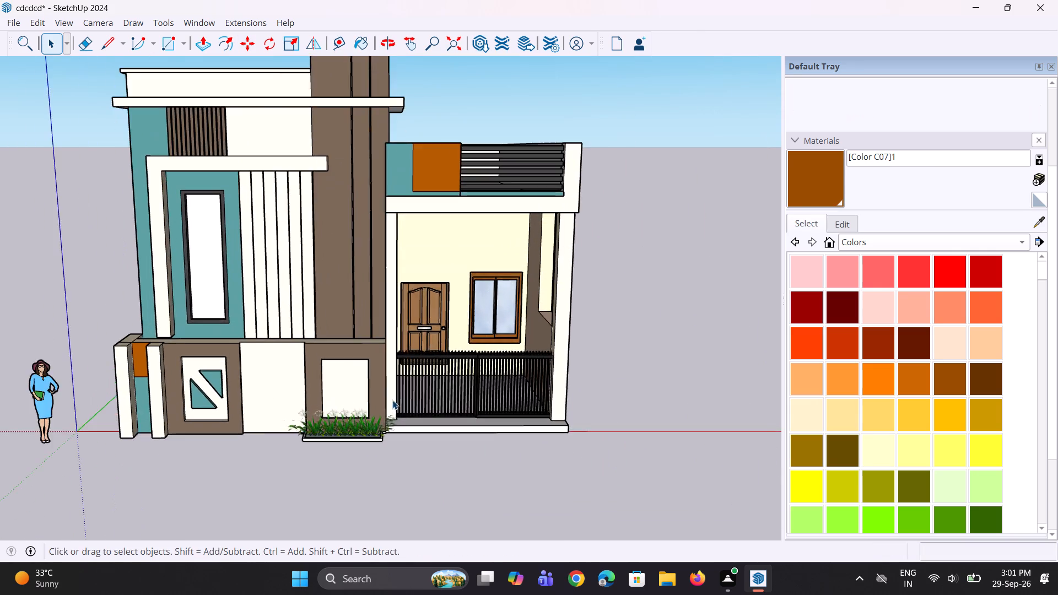
scroll(392, 400, up, 4)
middle_drag(392, 400, 392, 414)
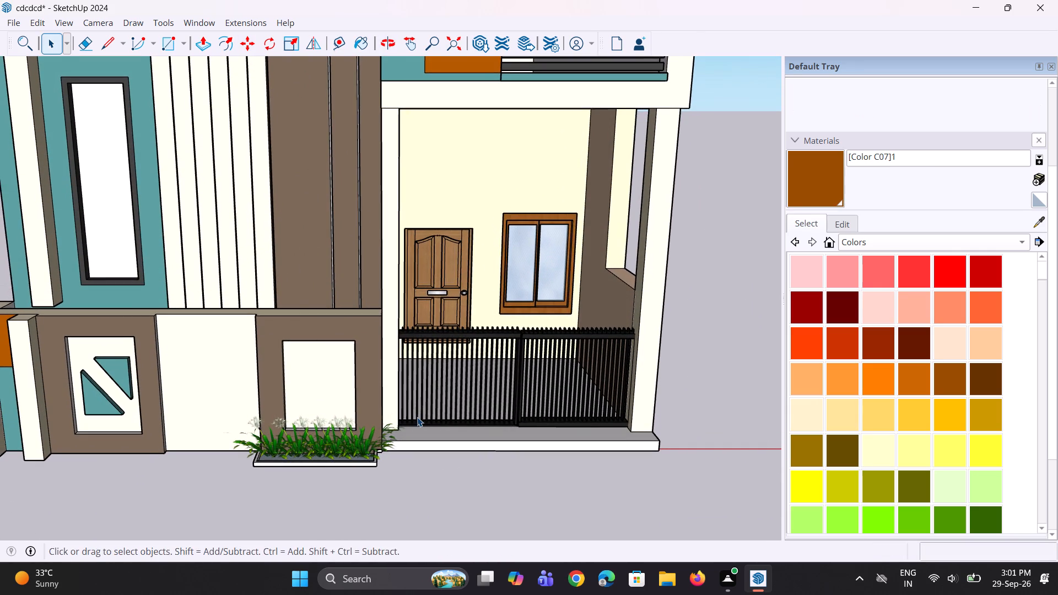
middle_drag(418, 424, 417, 451)
middle_drag(408, 438, 403, 402)
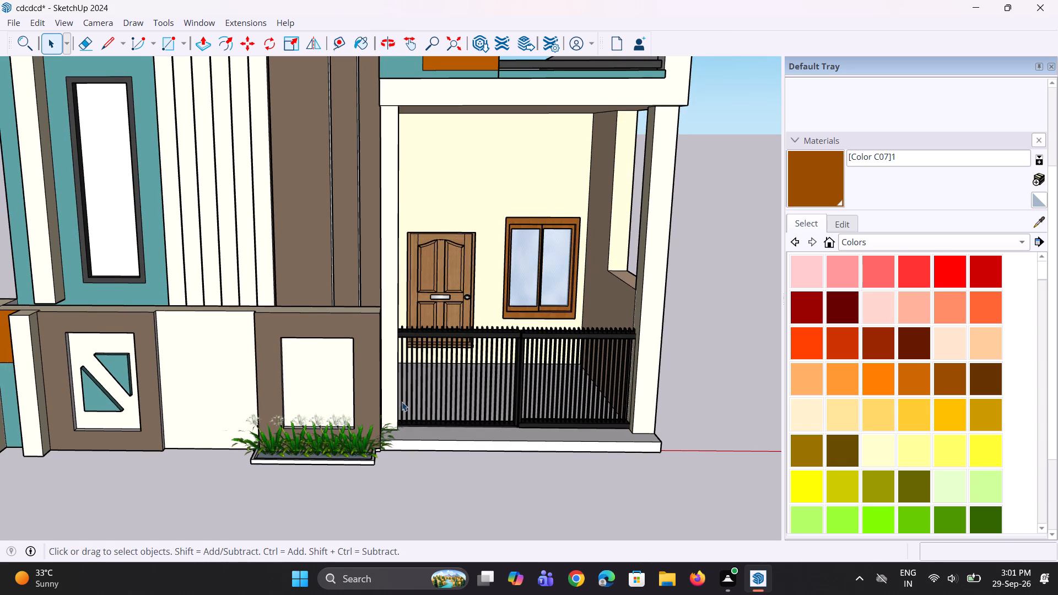
middle_drag(442, 407, 442, 424)
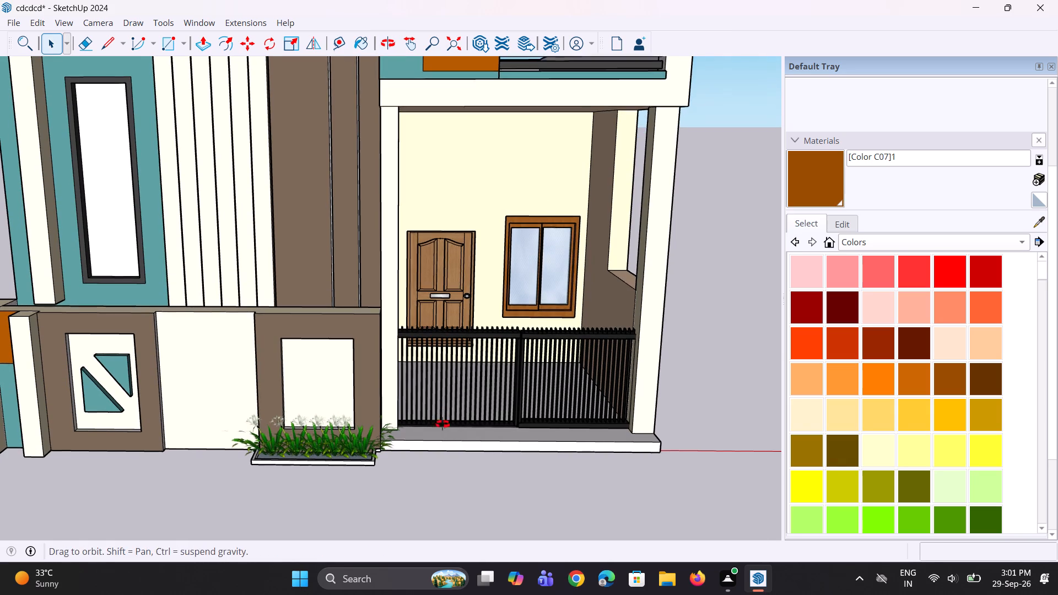
Examine the whole house front from farther back, including the planter, porch, balcony and roof.
middle_drag(442, 424, 440, 431)
scroll(405, 425, down, 1)
middle_drag(405, 425, 404, 401)
scroll(404, 401, down, 2)
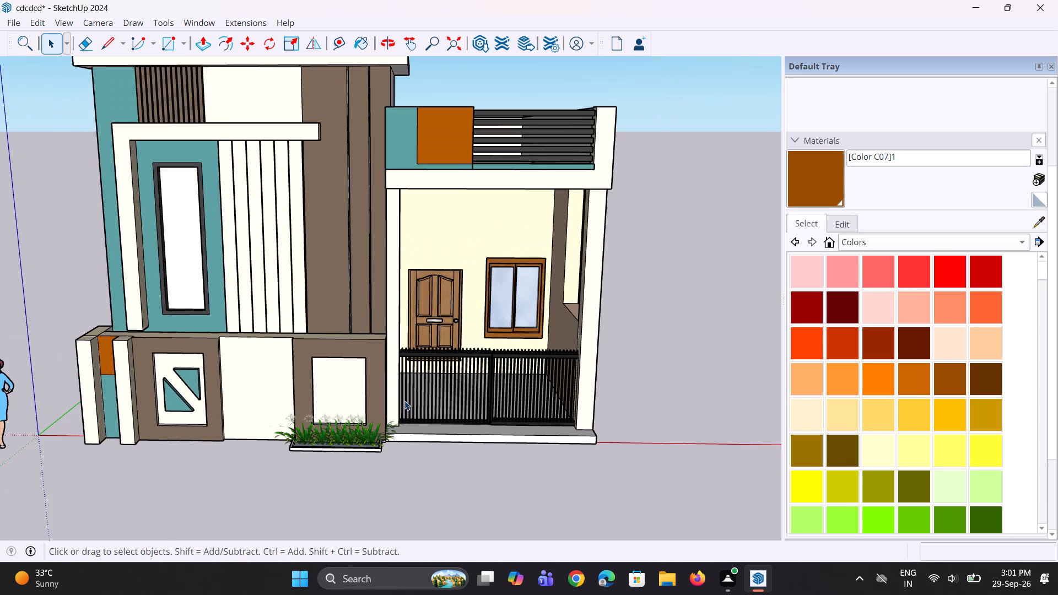
middle_drag(404, 401, 403, 415)
scroll(400, 416, down, 4)
middle_drag(395, 412, 369, 402)
scroll(395, 412, down, 1)
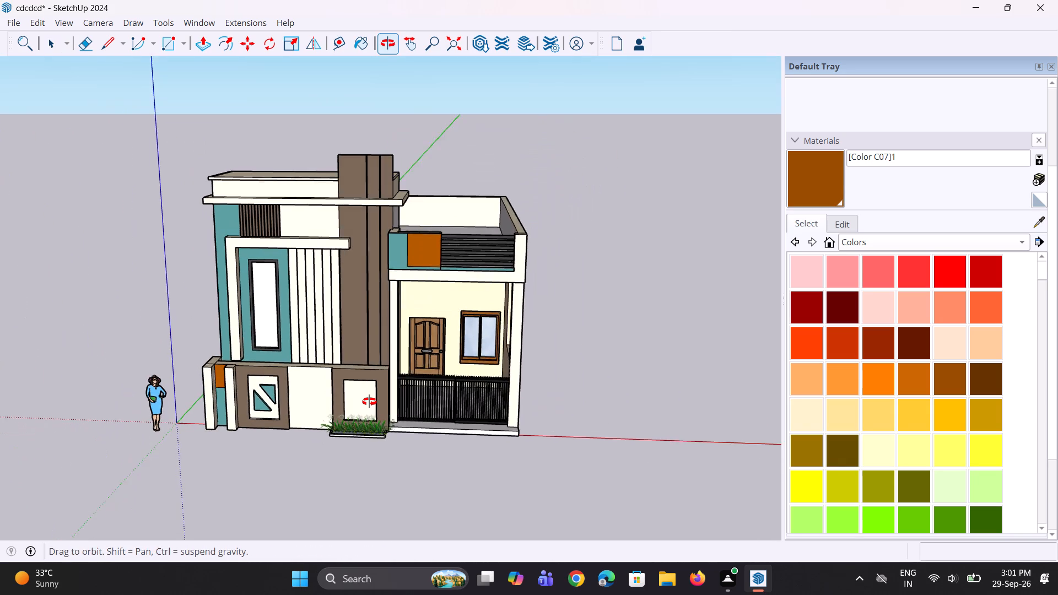
middle_drag(369, 402, 368, 402)
middle_drag(368, 383, 374, 403)
Import the Flora+17 model from Downloads and place it on the terrace behind the balcony's orange-brown parapet panel.
click(20, 23)
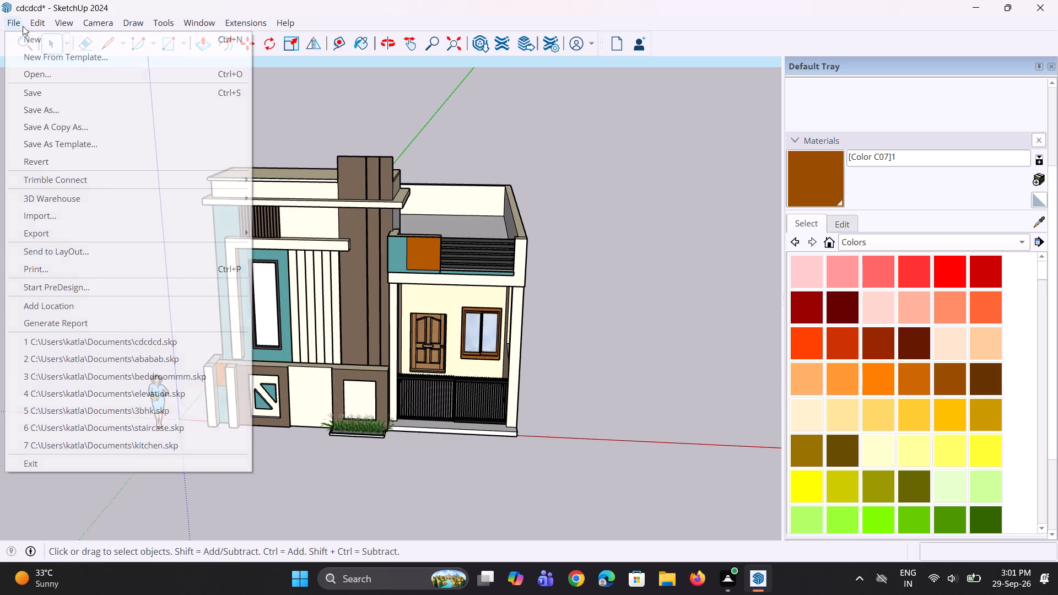
click(58, 215)
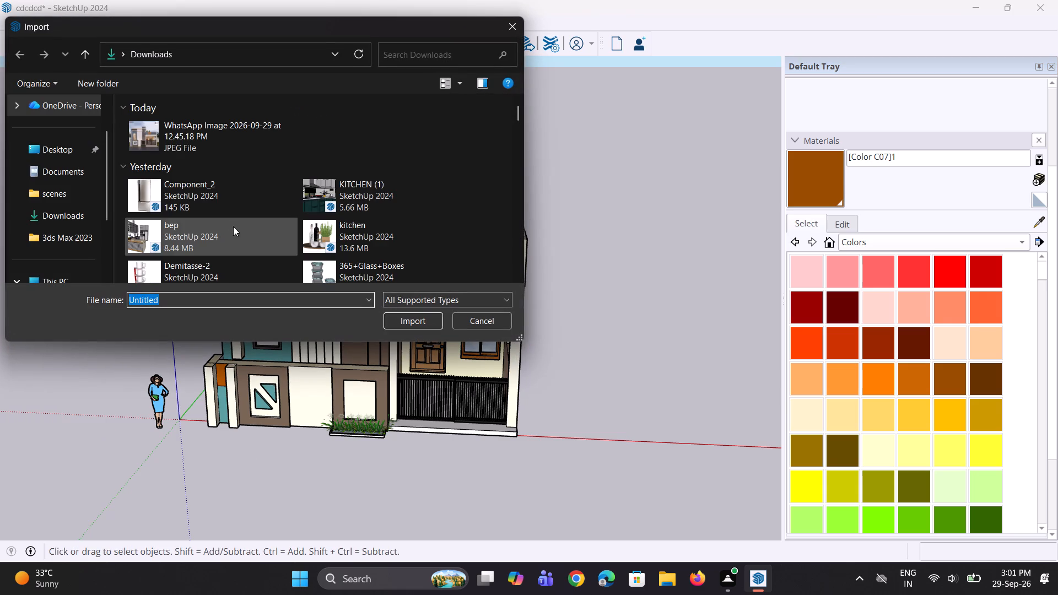
scroll(298, 220, down, 3)
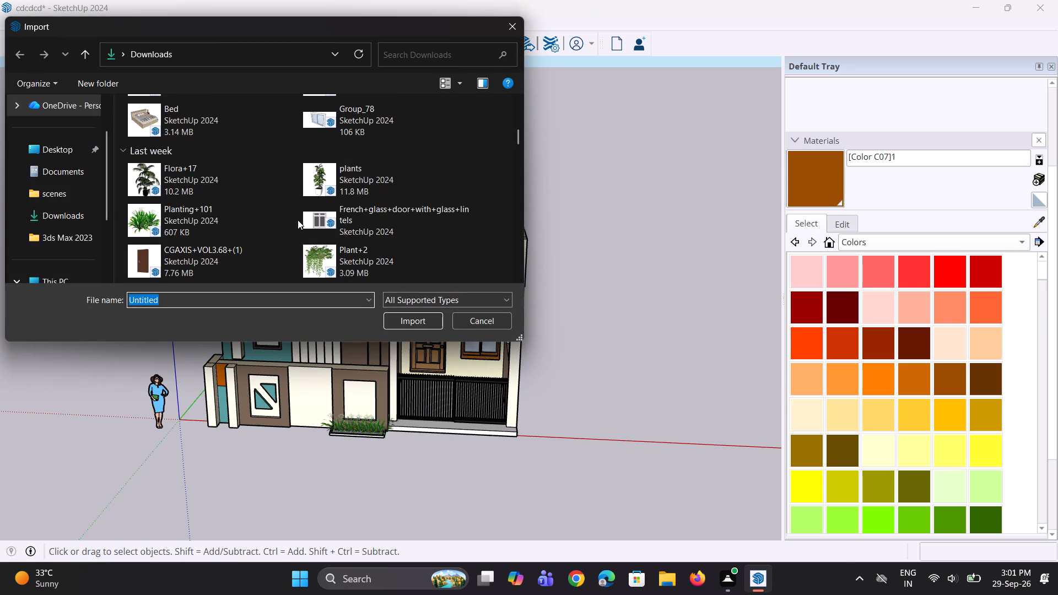
scroll(301, 218, down, 1)
scroll(303, 214, up, 1)
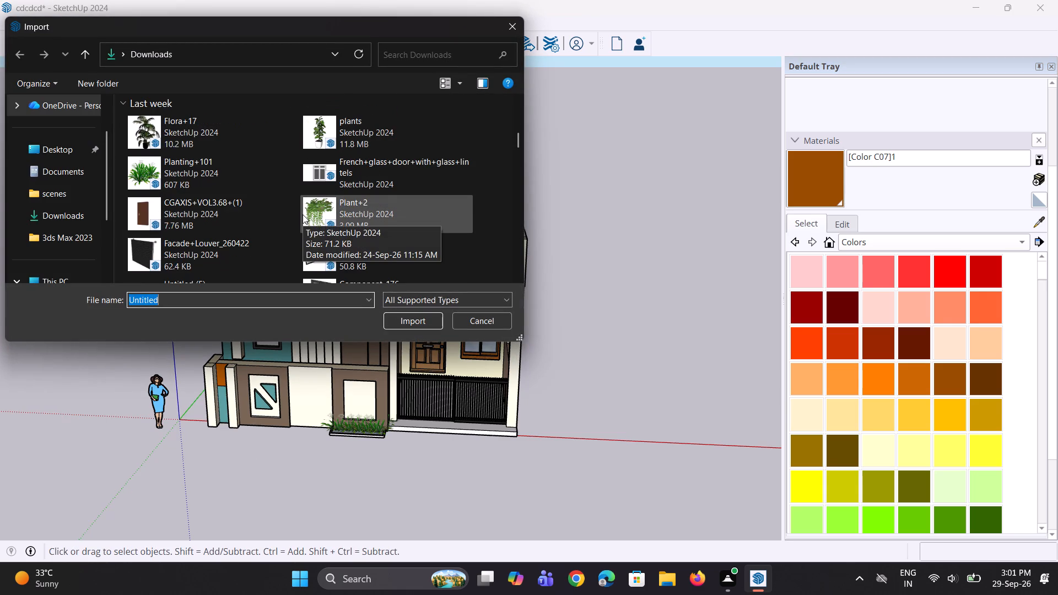
scroll(303, 214, down, 1)
scroll(303, 214, up, 1)
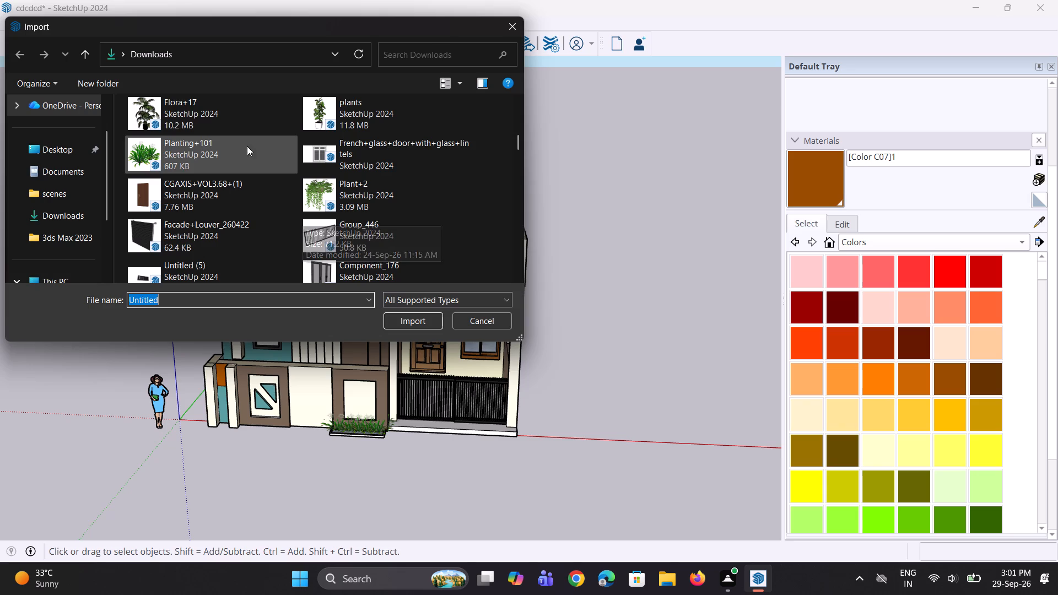
click(180, 110)
click(397, 320)
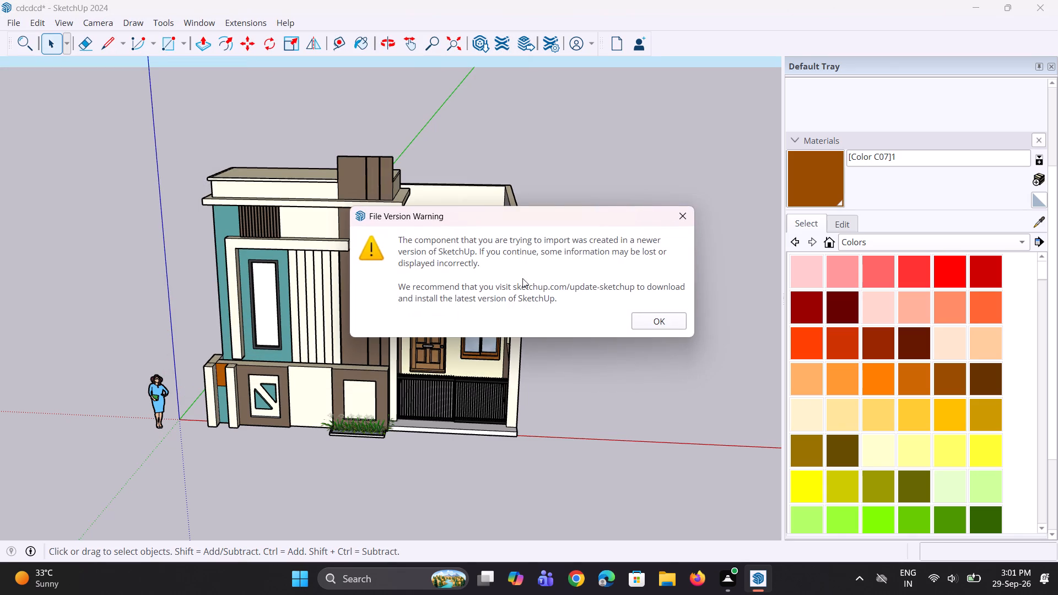
click(651, 329)
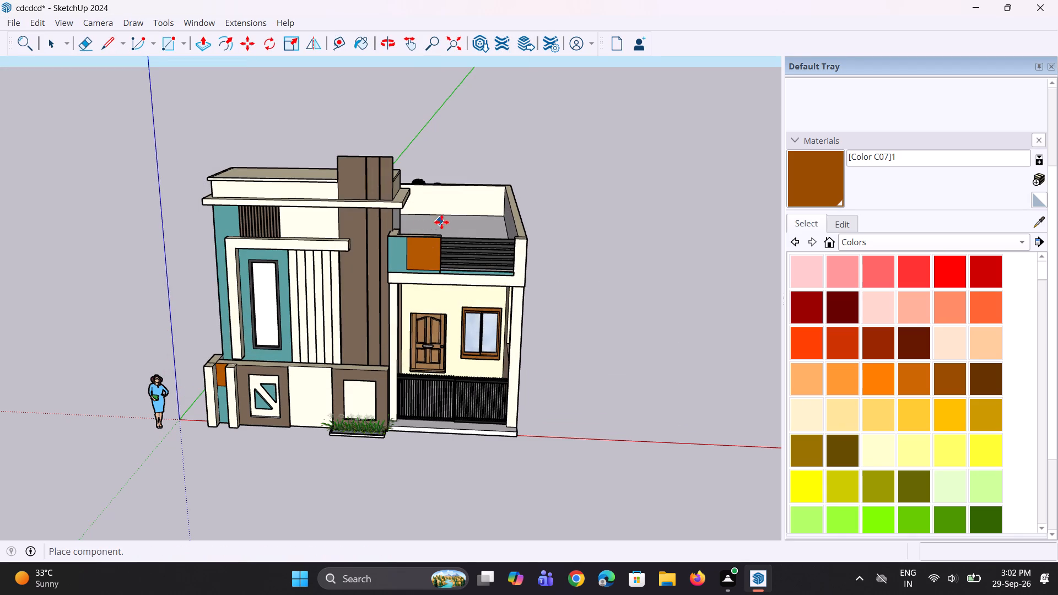
click(420, 245)
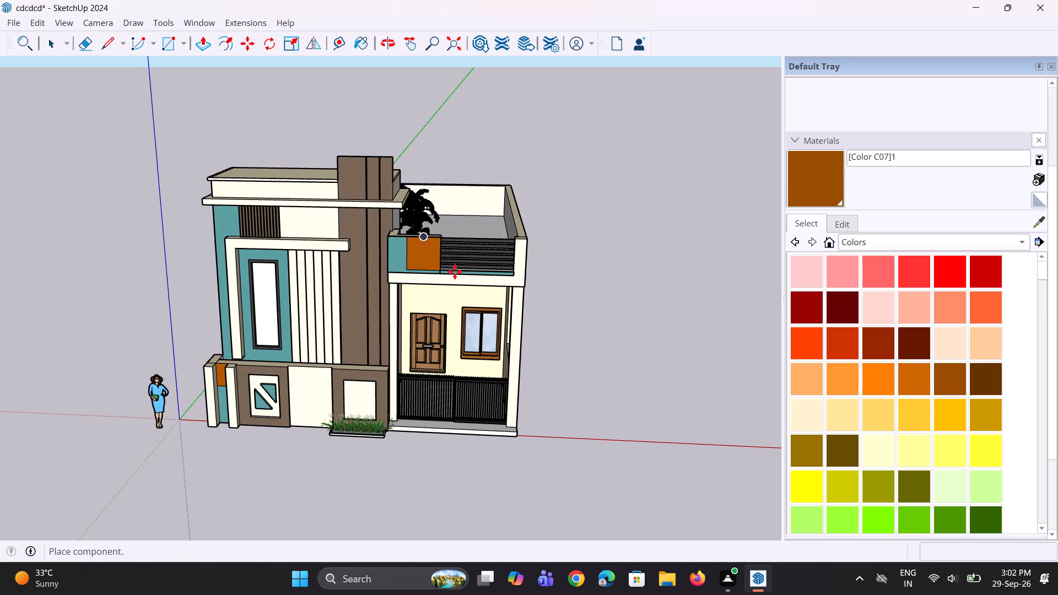
Move the Flora+17 plant about 13' 1" forward across the terrace to the balcony corner behind the orange-brown panel.
scroll(457, 273, up, 1)
middle_drag(457, 273, 173, 316)
middle_drag(545, 244, 542, 305)
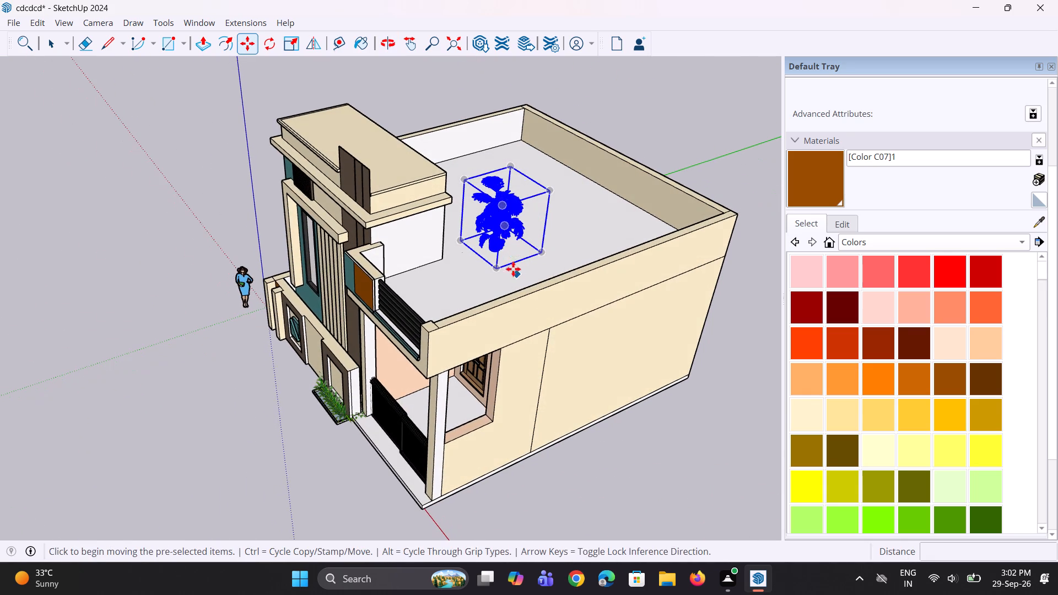
click(496, 267)
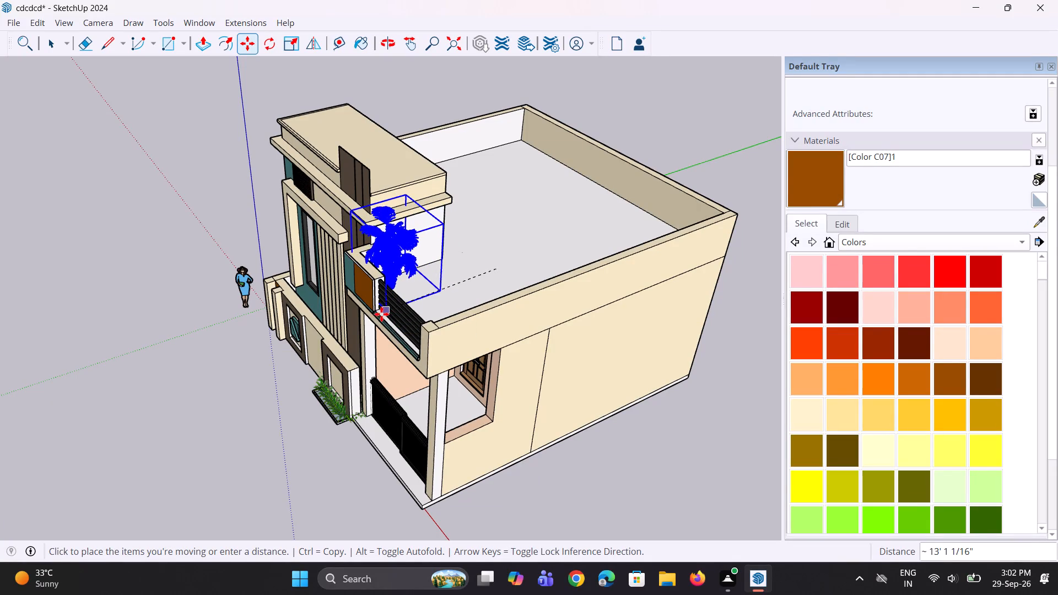
click(381, 314)
middle_drag(390, 302, 670, 241)
key(space)
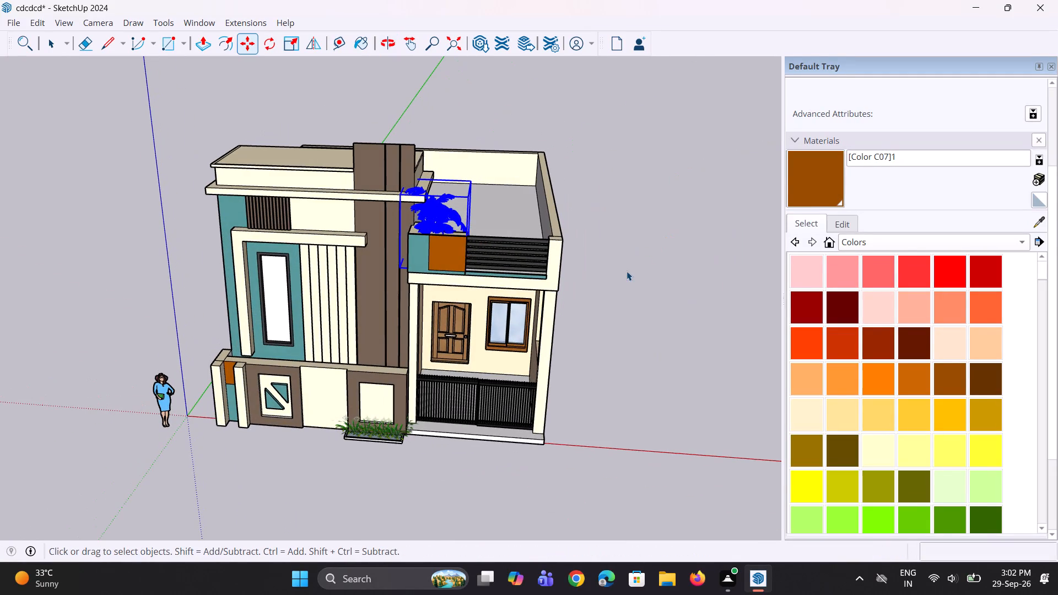
key(space)
double_click(627, 272)
Check the balcony plant from the front and save the model.
middle_drag(529, 291, 583, 269)
scroll(457, 206, up, 2)
middle_drag(454, 209, 474, 190)
scroll(465, 199, up, 1)
scroll(471, 192, down, 6)
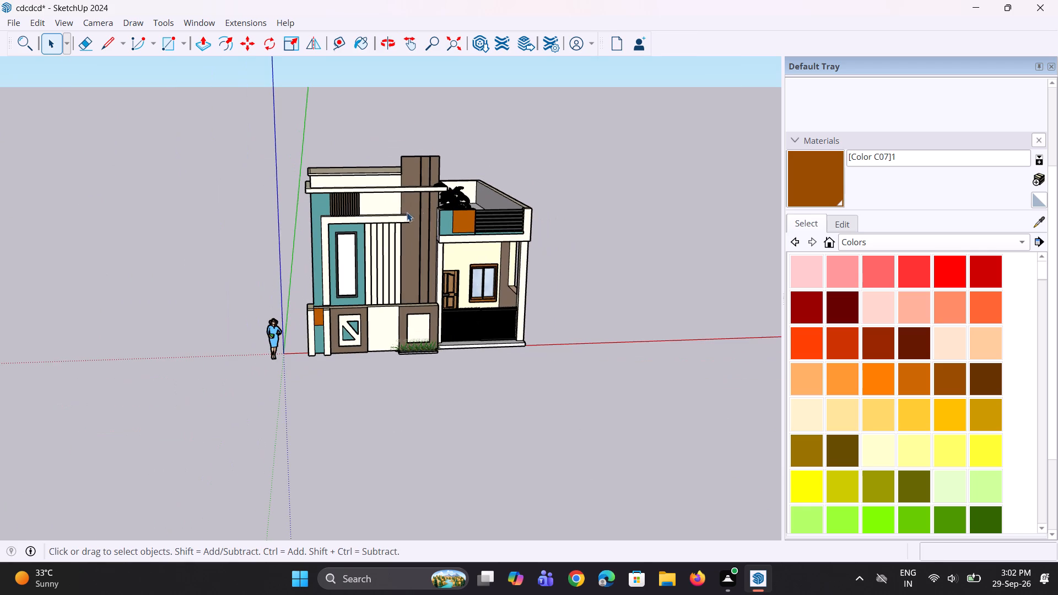
key(ctrl+s)
Delete the human scale figure standing beside the house near the origin.
middle_drag(379, 275, 381, 272)
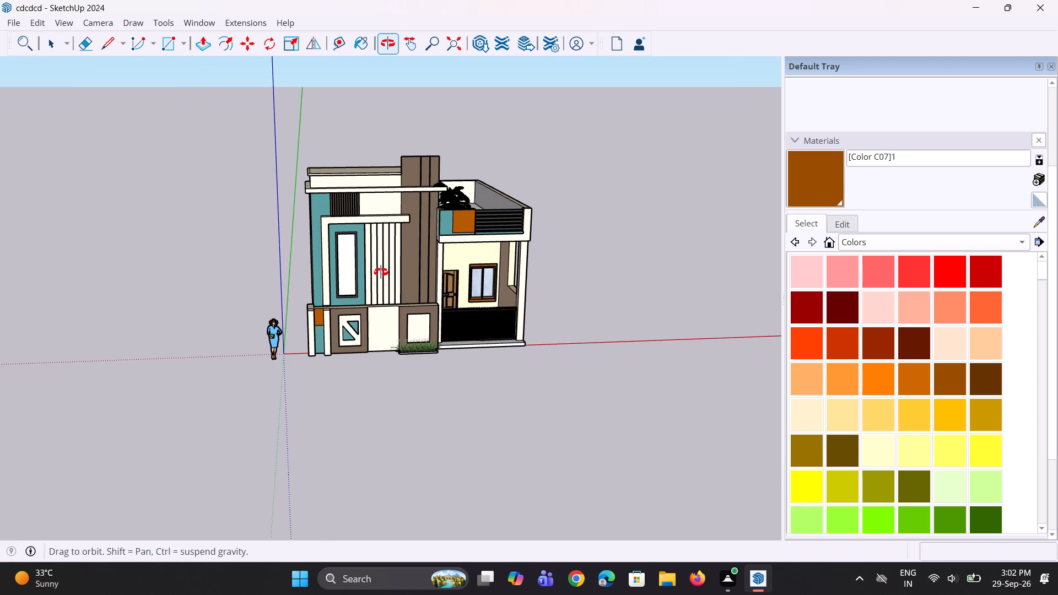
middle_drag(381, 272, 373, 230)
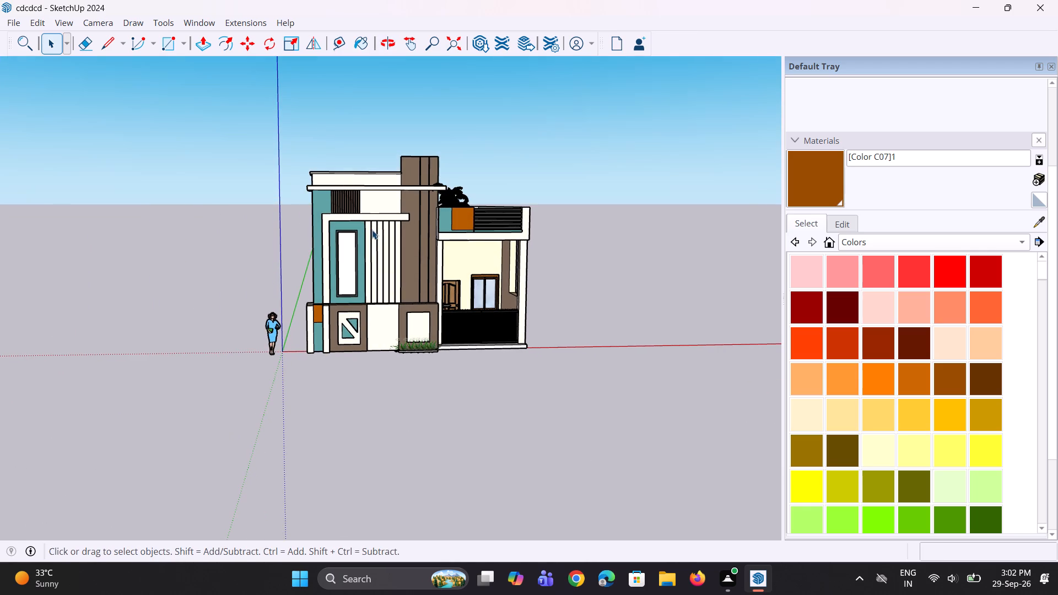
click(273, 333)
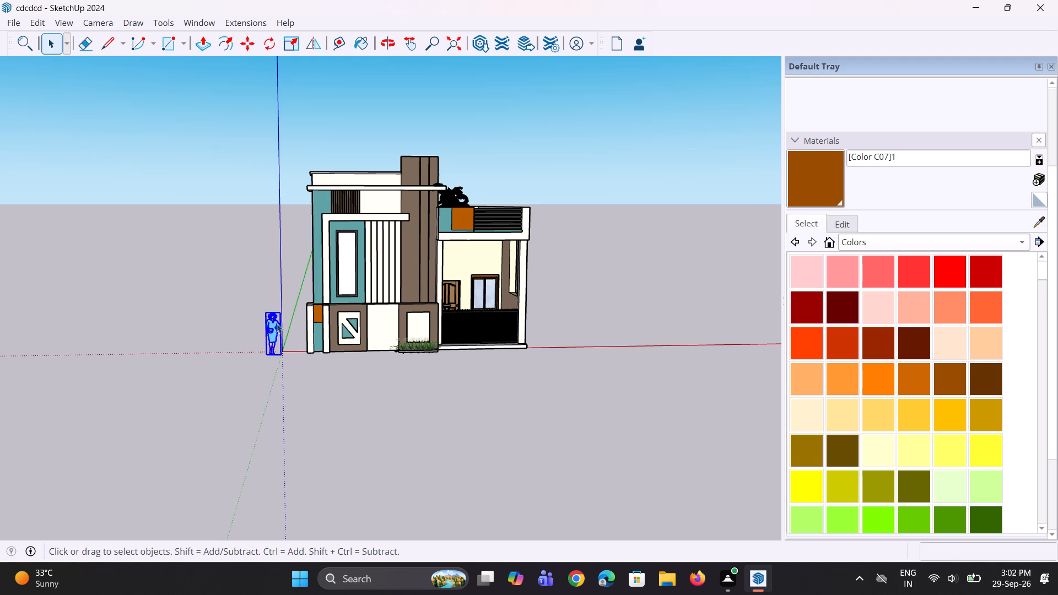
key(Delete)
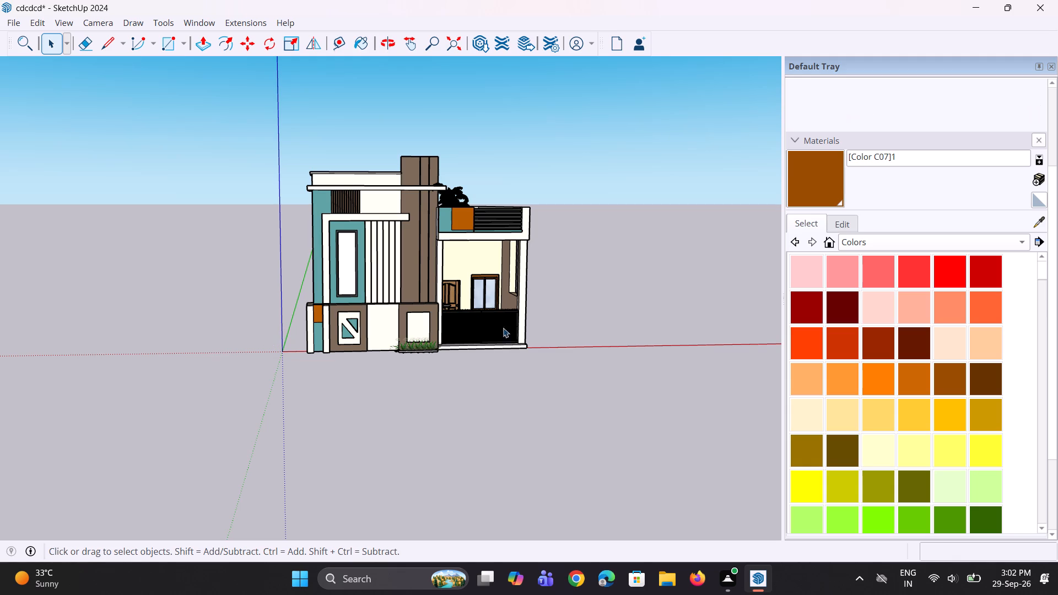
Frame the house in a near-level front view and save the model again.
middle_drag(334, 321, 334, 306)
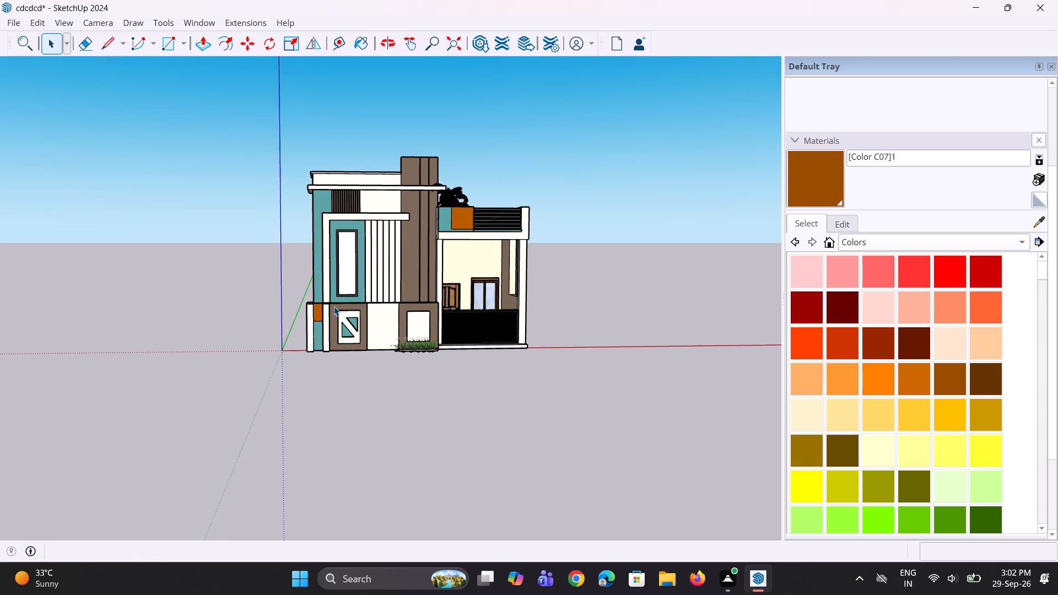
scroll(334, 306, down, 1)
scroll(495, 288, up, 4)
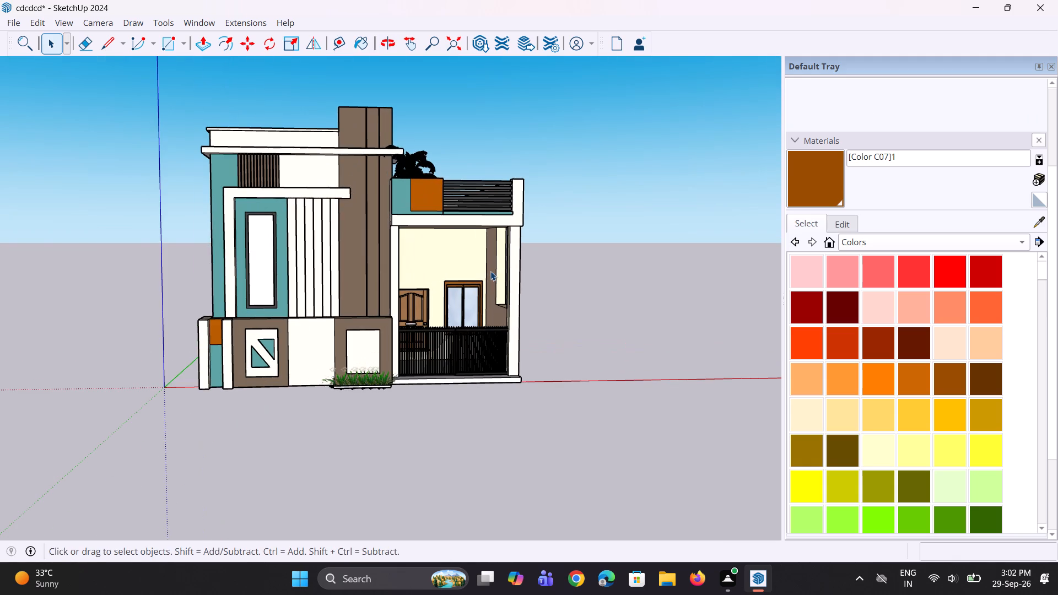
key(ctrl+s)
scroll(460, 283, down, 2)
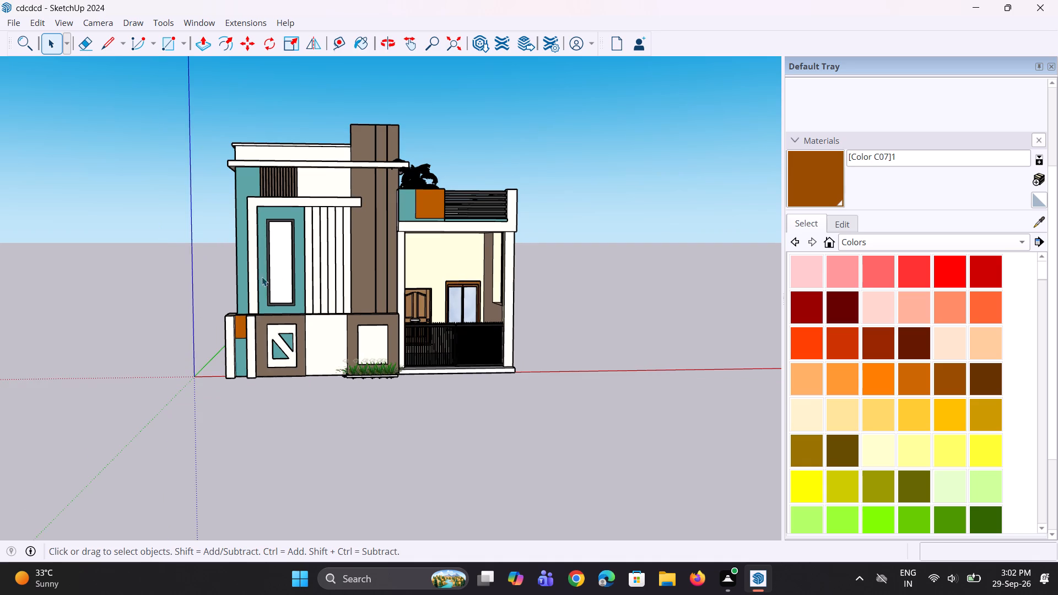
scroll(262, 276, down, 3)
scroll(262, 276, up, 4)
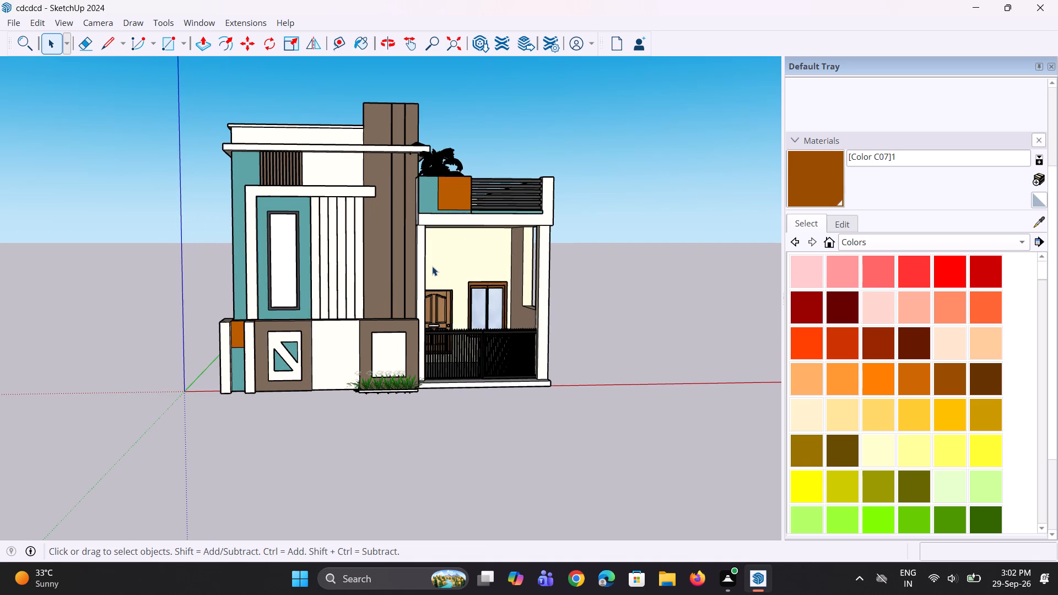
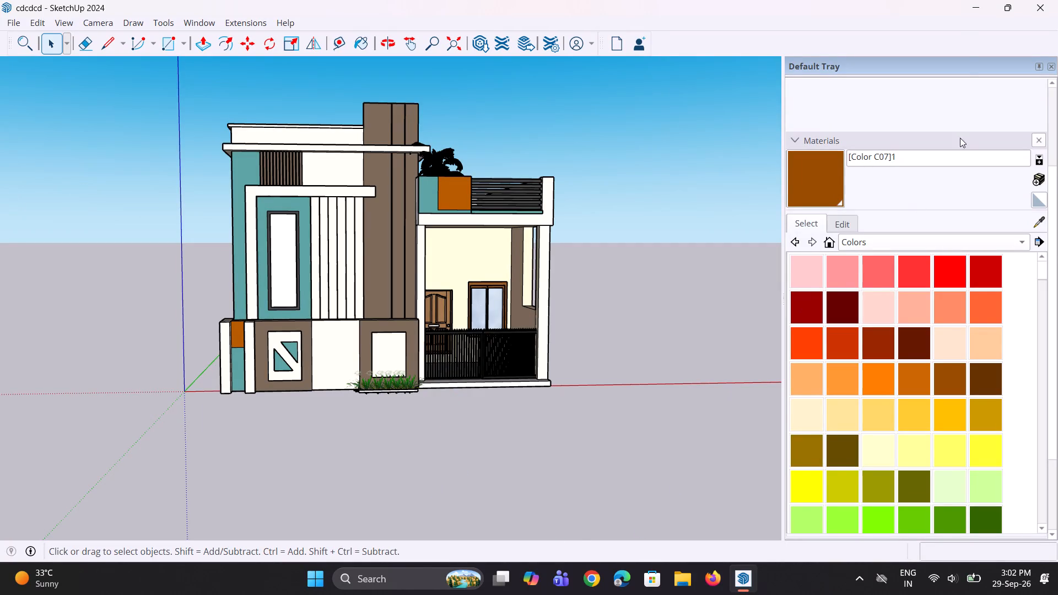
Minimize SketchUp and launch the Fuji application from the desktop.
click(972, 9)
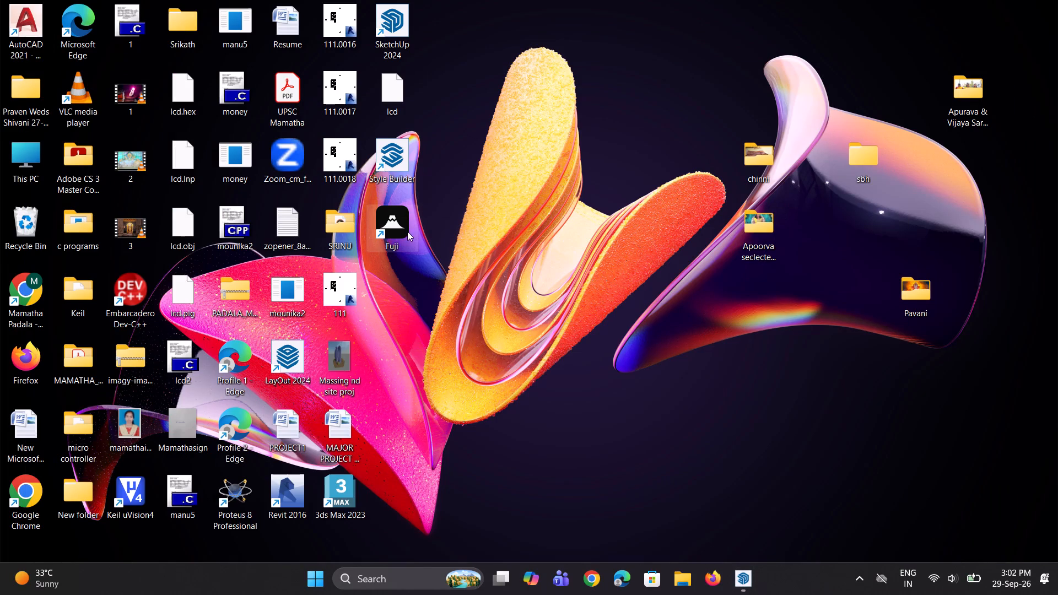
click(408, 231)
click(396, 223)
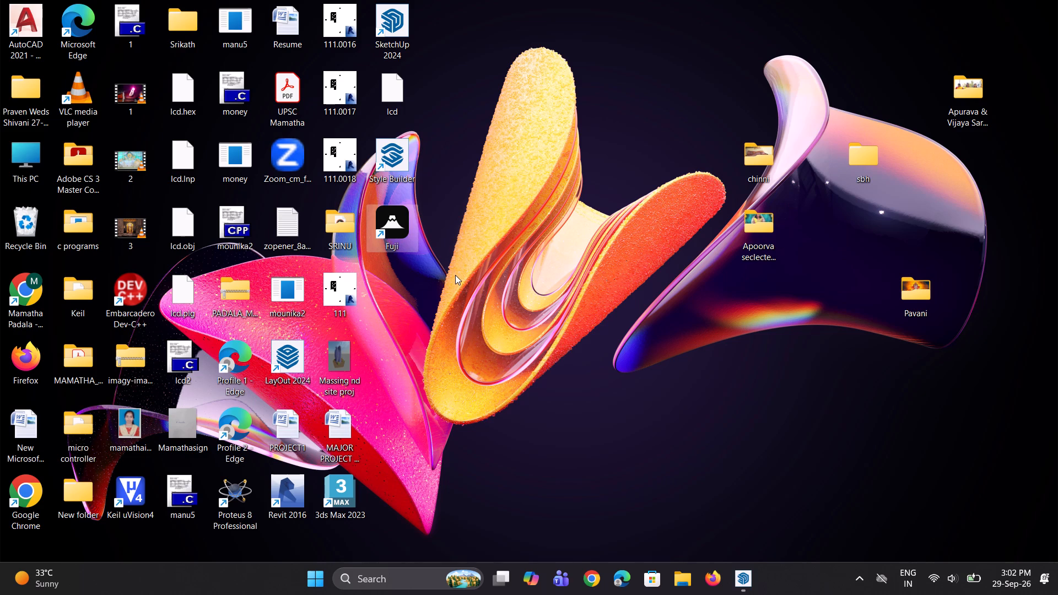
click(455, 275)
click(386, 221)
double_click(401, 226)
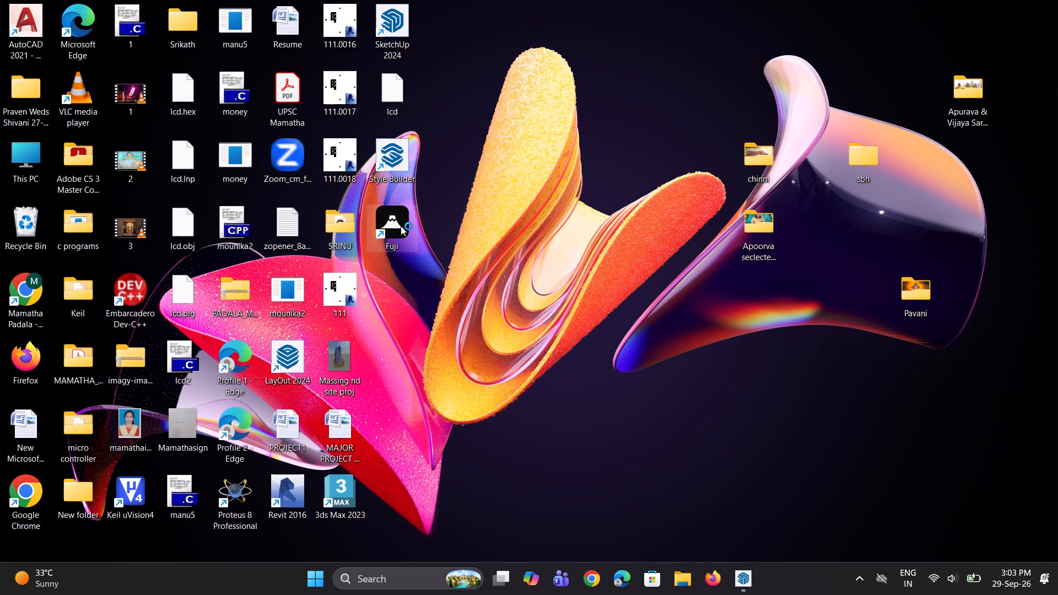